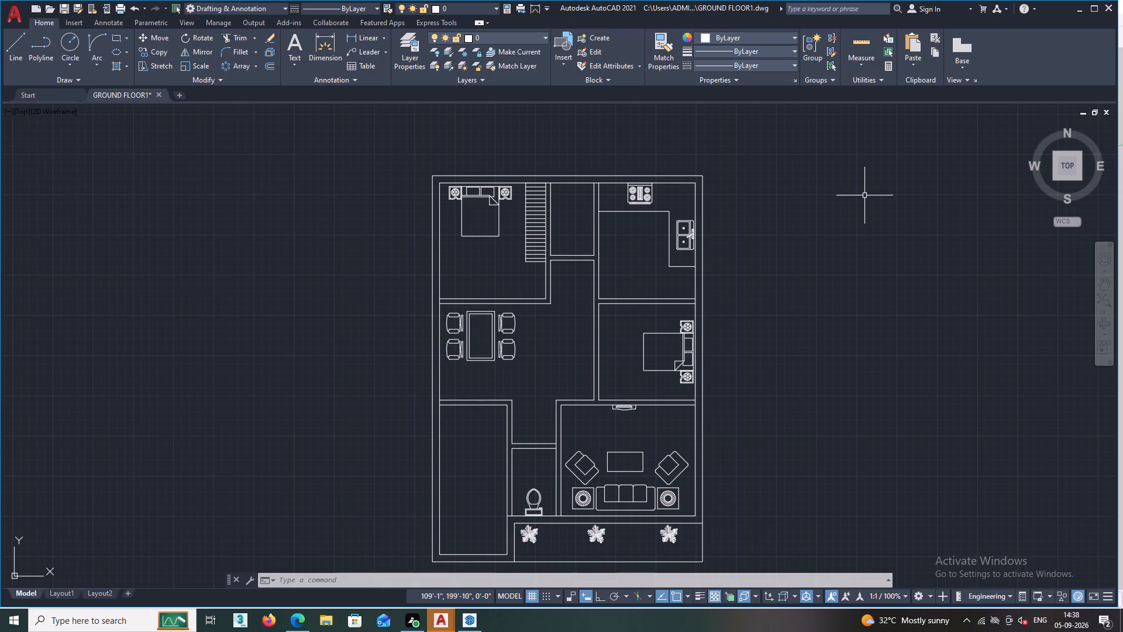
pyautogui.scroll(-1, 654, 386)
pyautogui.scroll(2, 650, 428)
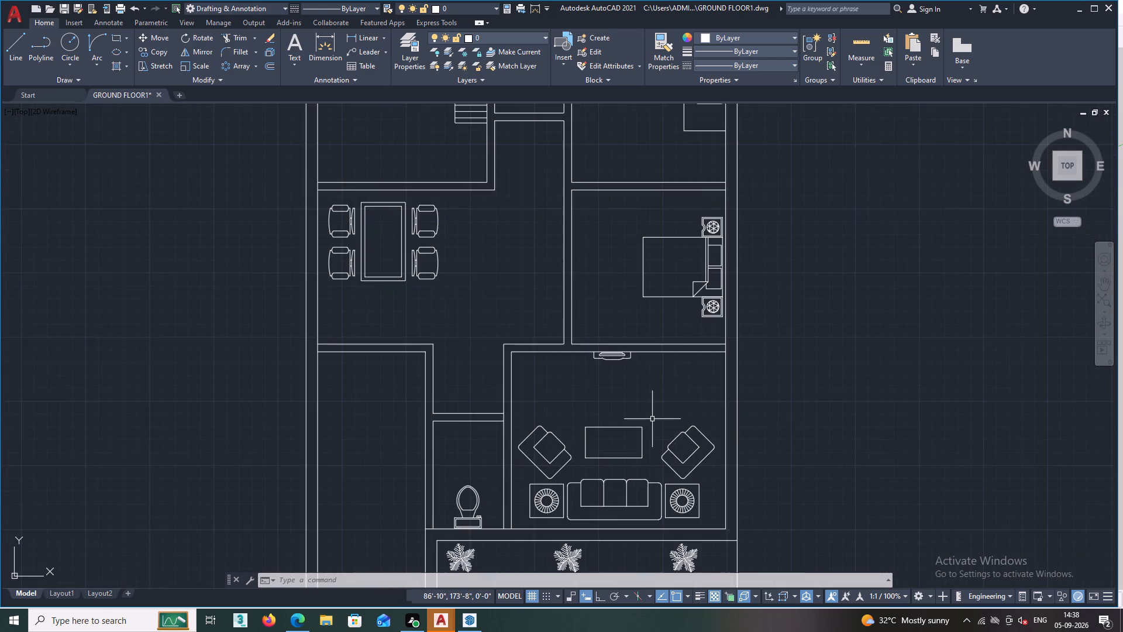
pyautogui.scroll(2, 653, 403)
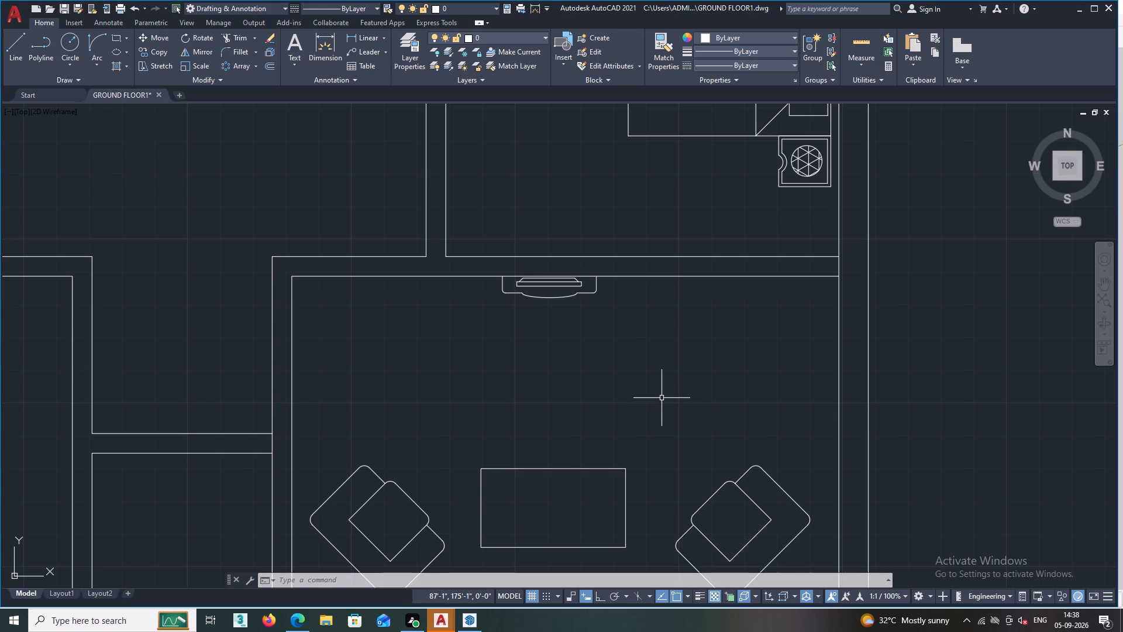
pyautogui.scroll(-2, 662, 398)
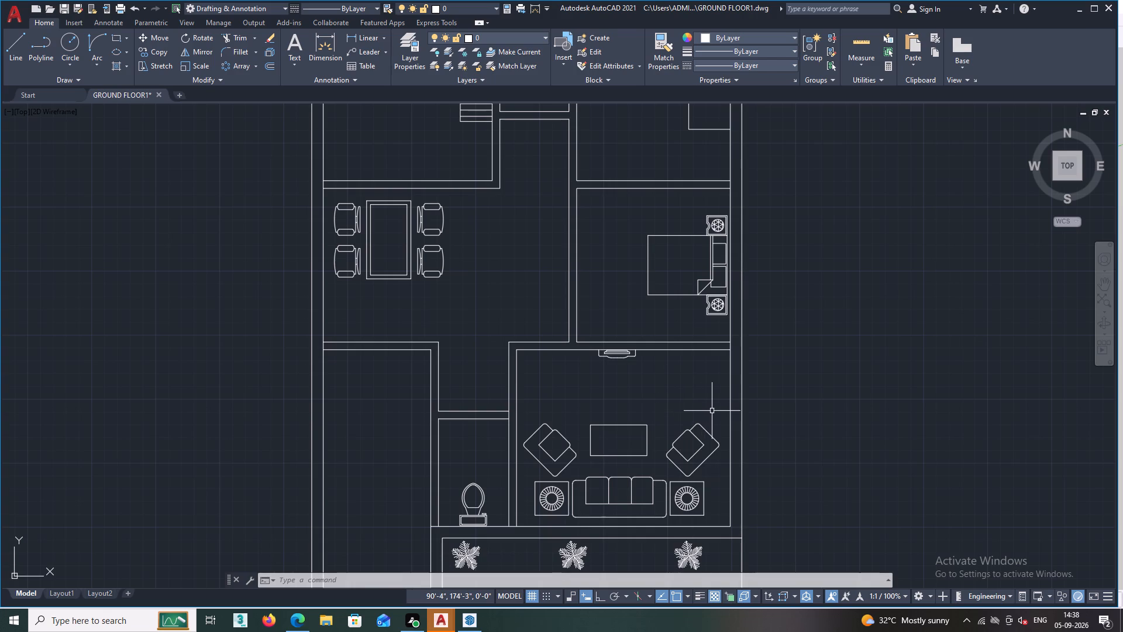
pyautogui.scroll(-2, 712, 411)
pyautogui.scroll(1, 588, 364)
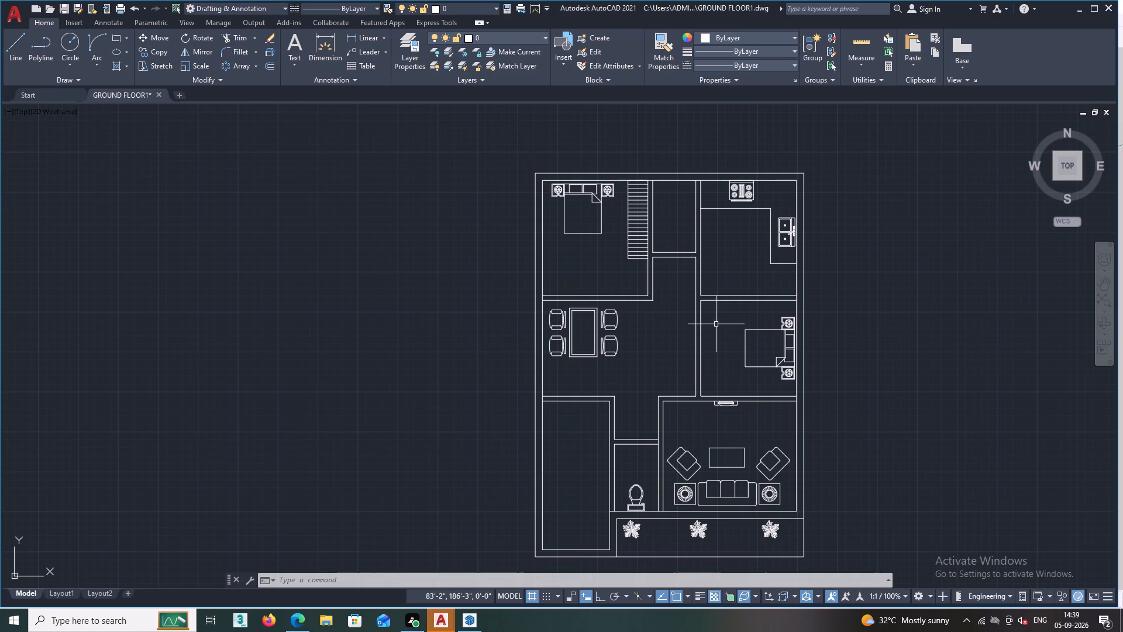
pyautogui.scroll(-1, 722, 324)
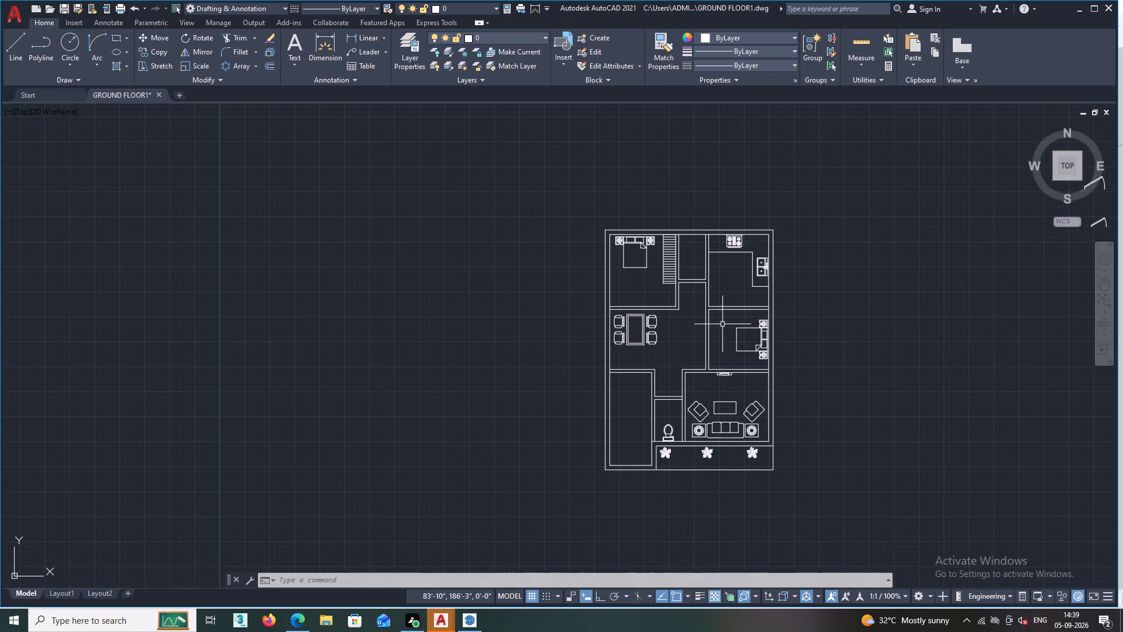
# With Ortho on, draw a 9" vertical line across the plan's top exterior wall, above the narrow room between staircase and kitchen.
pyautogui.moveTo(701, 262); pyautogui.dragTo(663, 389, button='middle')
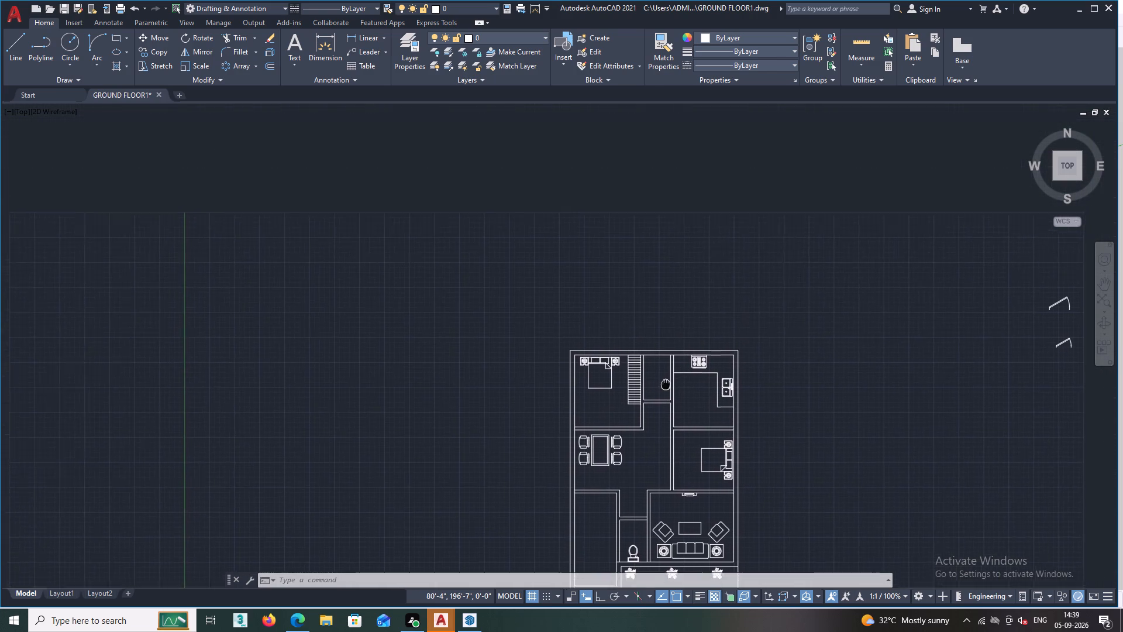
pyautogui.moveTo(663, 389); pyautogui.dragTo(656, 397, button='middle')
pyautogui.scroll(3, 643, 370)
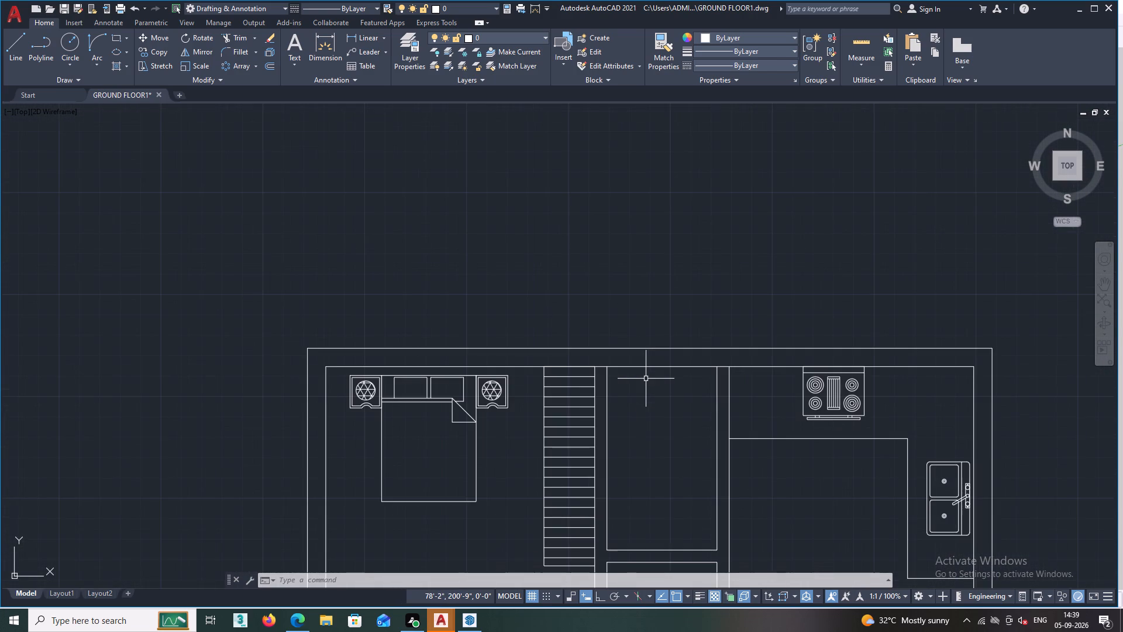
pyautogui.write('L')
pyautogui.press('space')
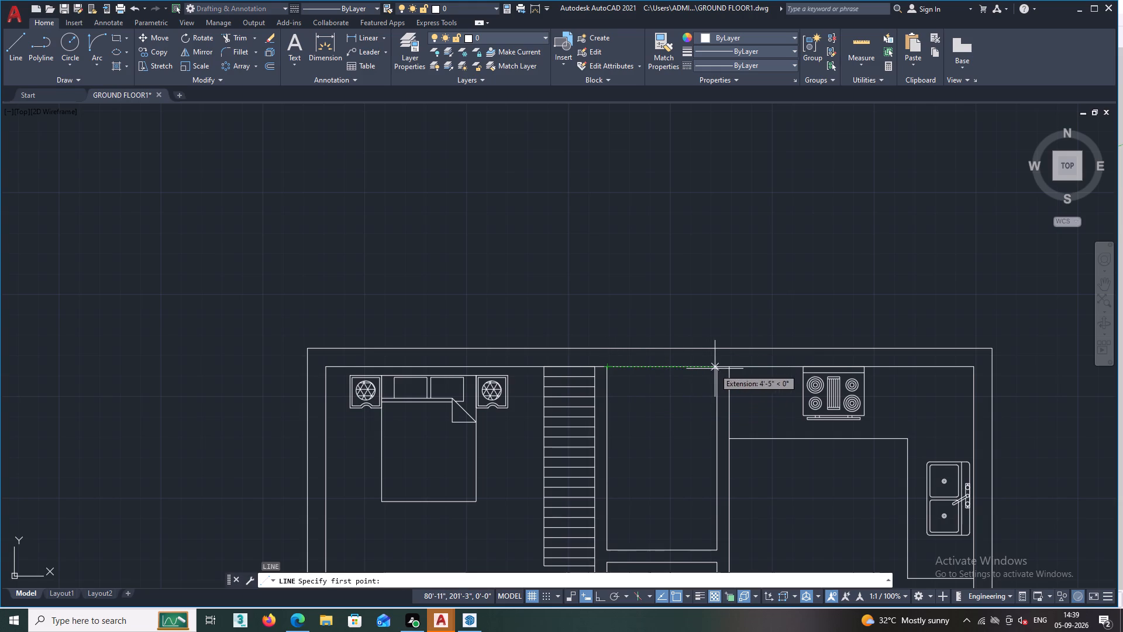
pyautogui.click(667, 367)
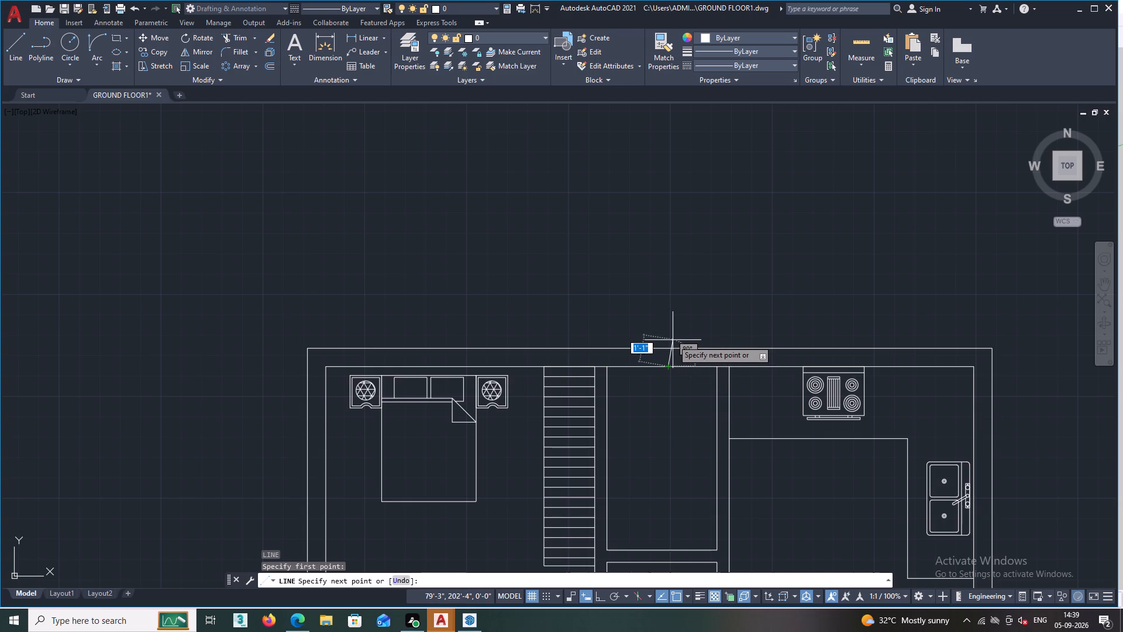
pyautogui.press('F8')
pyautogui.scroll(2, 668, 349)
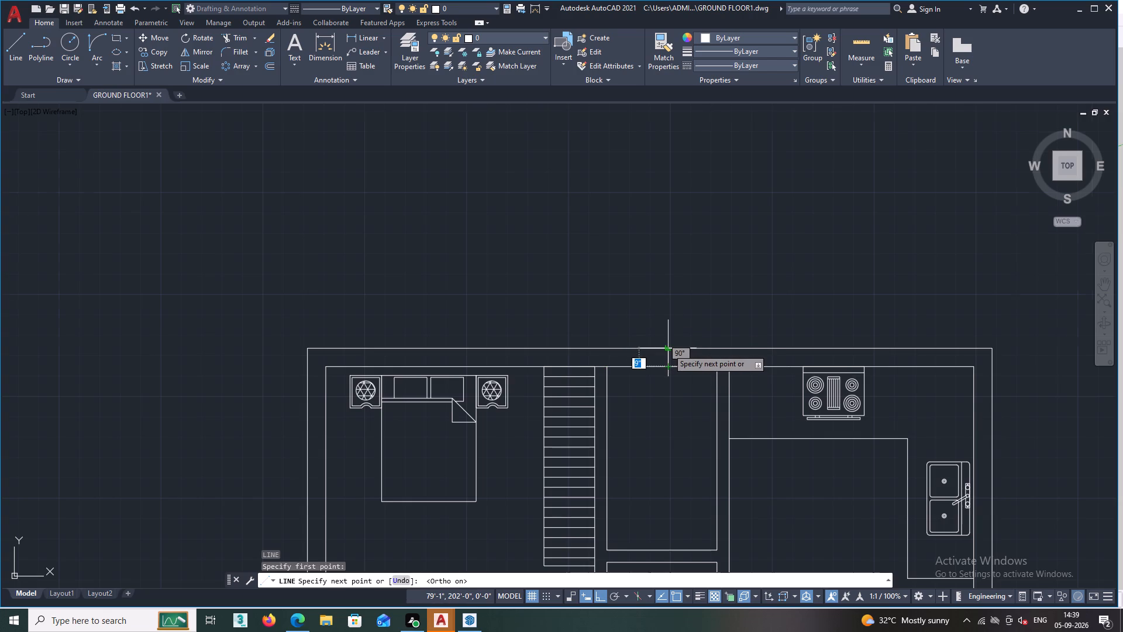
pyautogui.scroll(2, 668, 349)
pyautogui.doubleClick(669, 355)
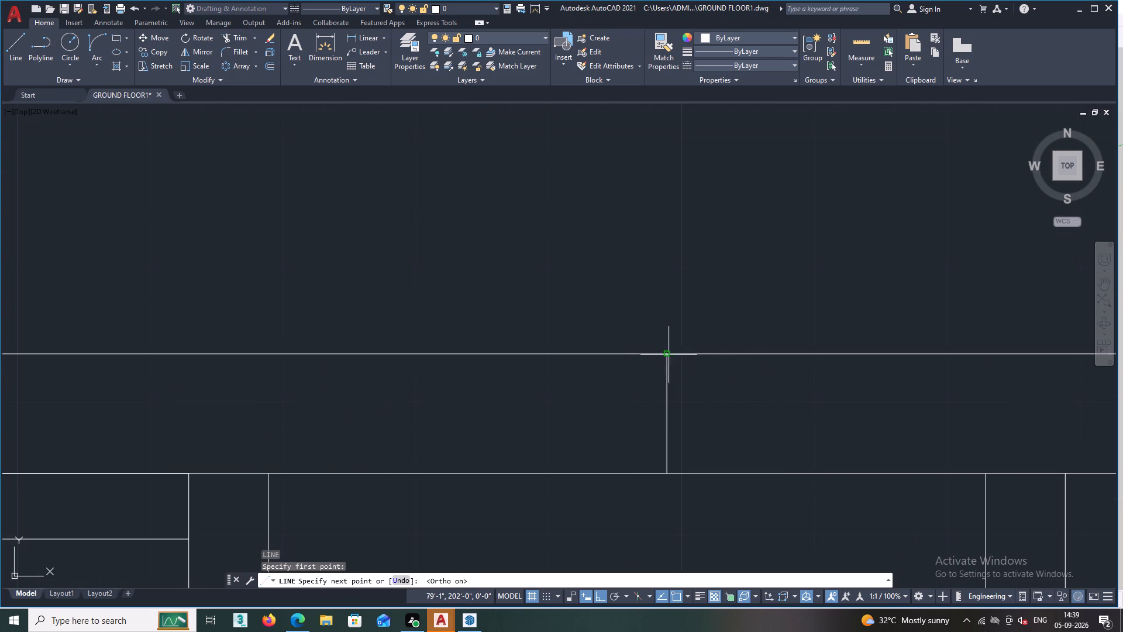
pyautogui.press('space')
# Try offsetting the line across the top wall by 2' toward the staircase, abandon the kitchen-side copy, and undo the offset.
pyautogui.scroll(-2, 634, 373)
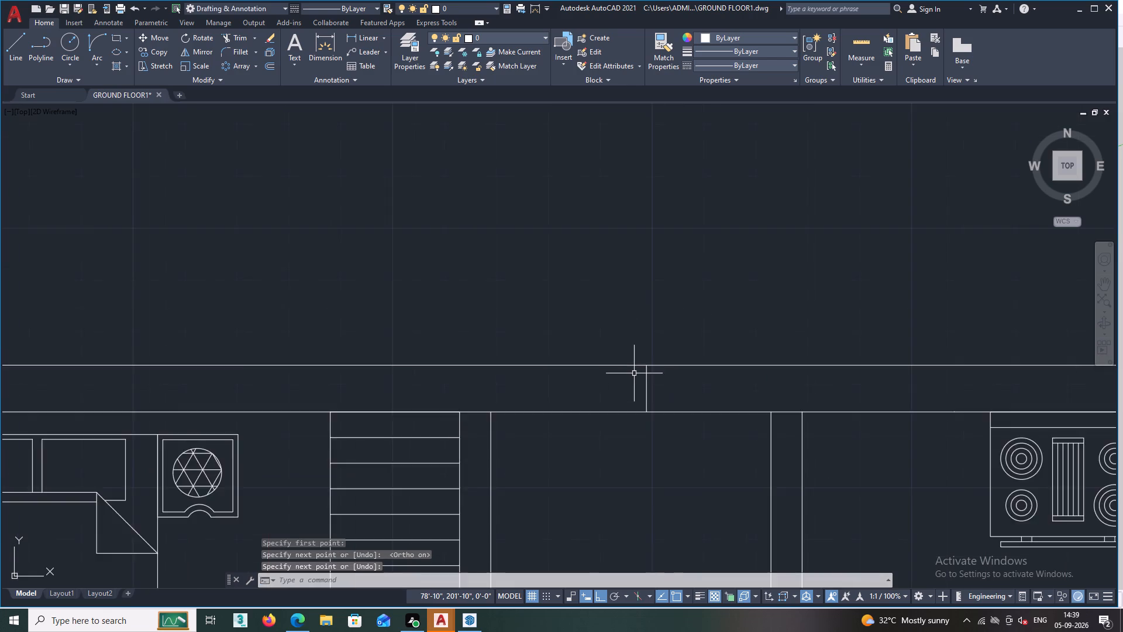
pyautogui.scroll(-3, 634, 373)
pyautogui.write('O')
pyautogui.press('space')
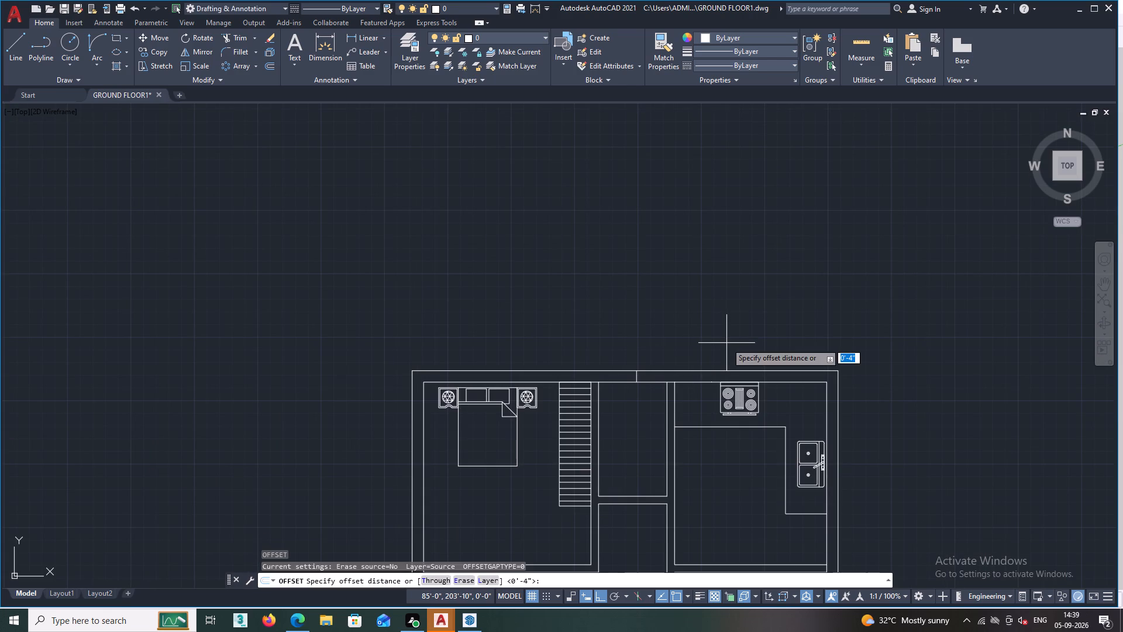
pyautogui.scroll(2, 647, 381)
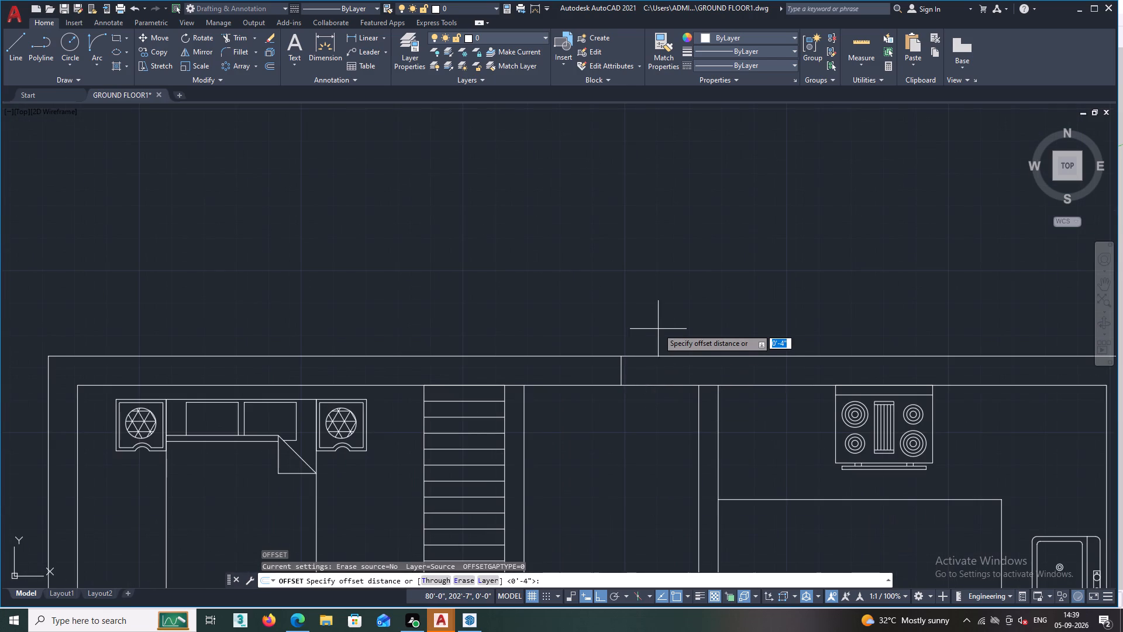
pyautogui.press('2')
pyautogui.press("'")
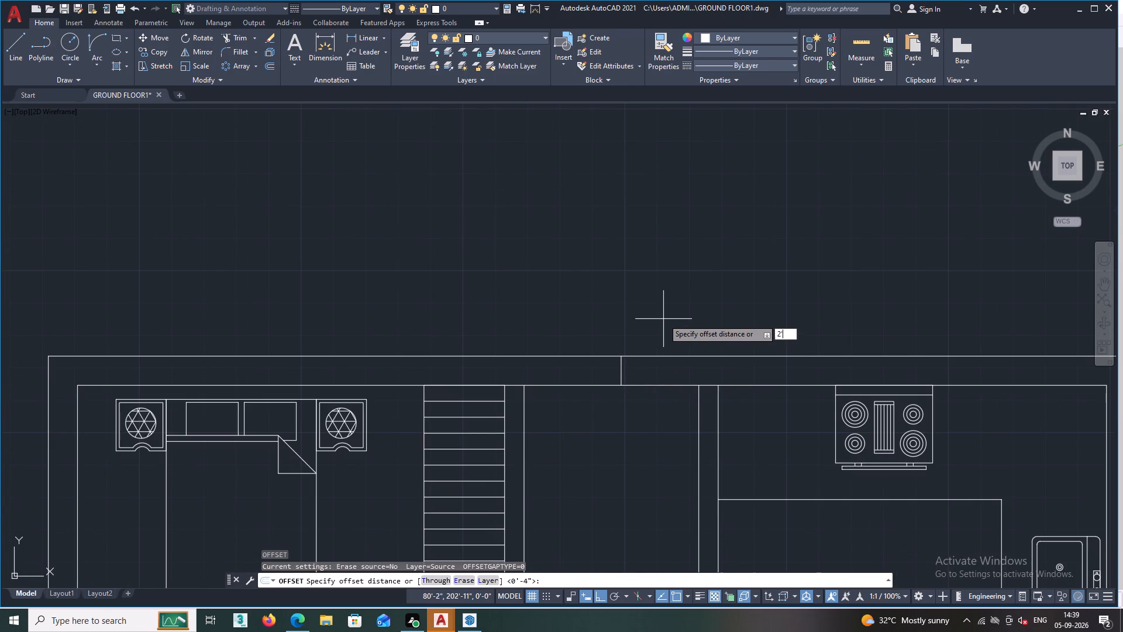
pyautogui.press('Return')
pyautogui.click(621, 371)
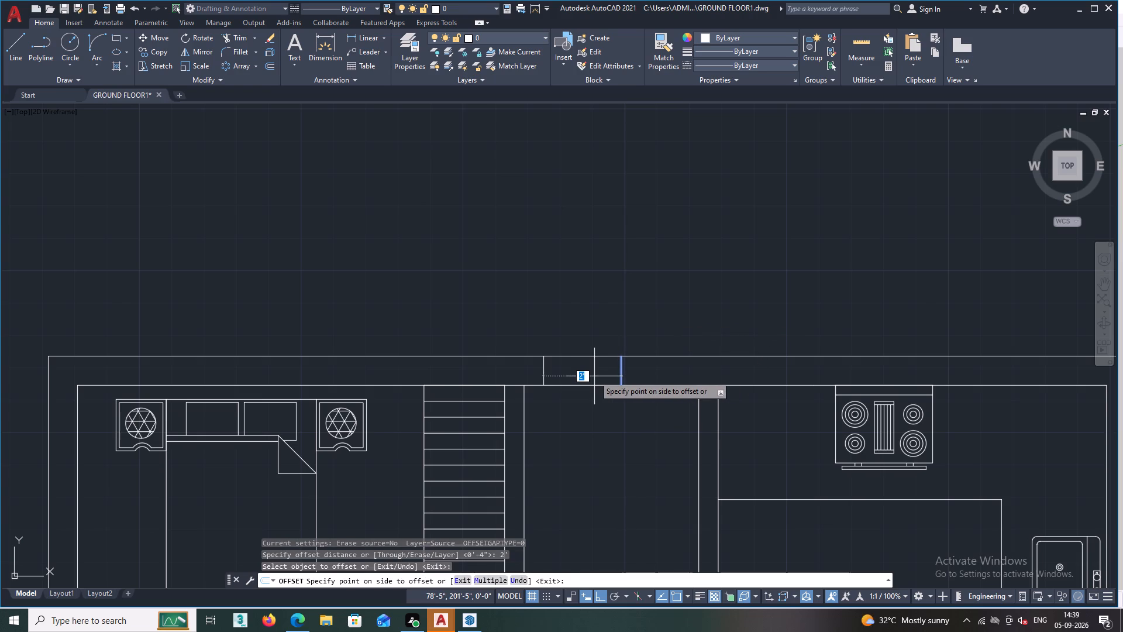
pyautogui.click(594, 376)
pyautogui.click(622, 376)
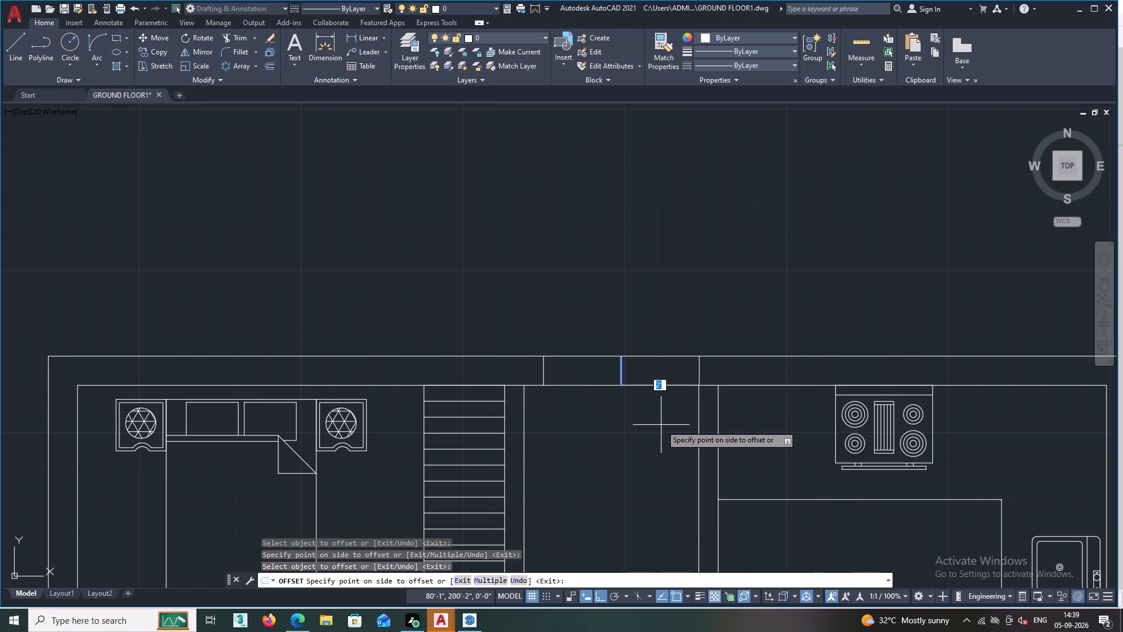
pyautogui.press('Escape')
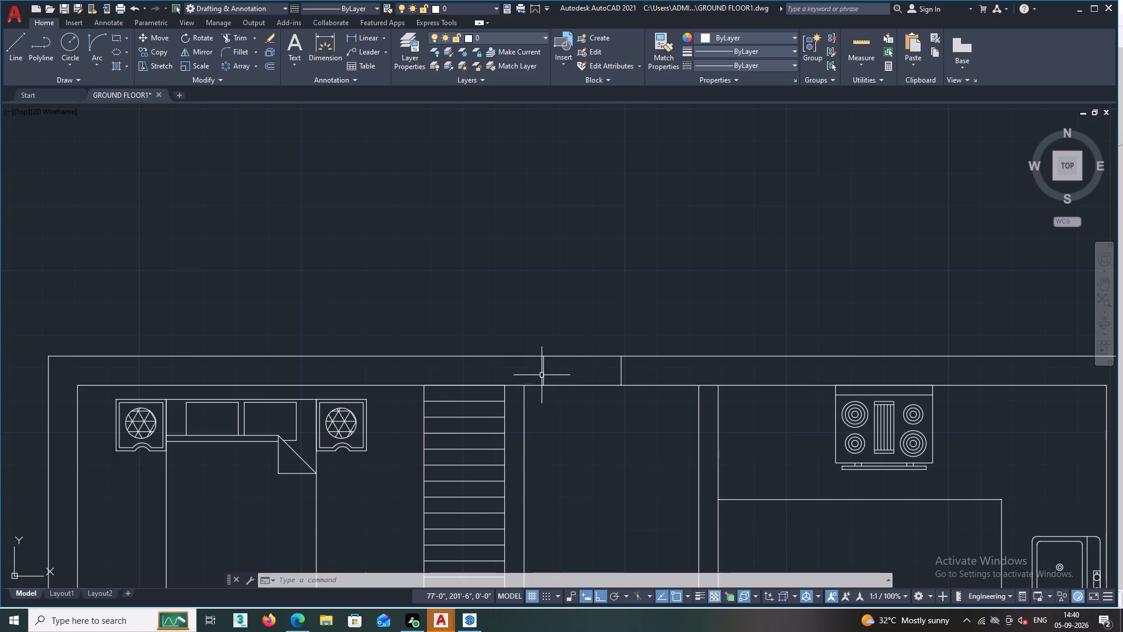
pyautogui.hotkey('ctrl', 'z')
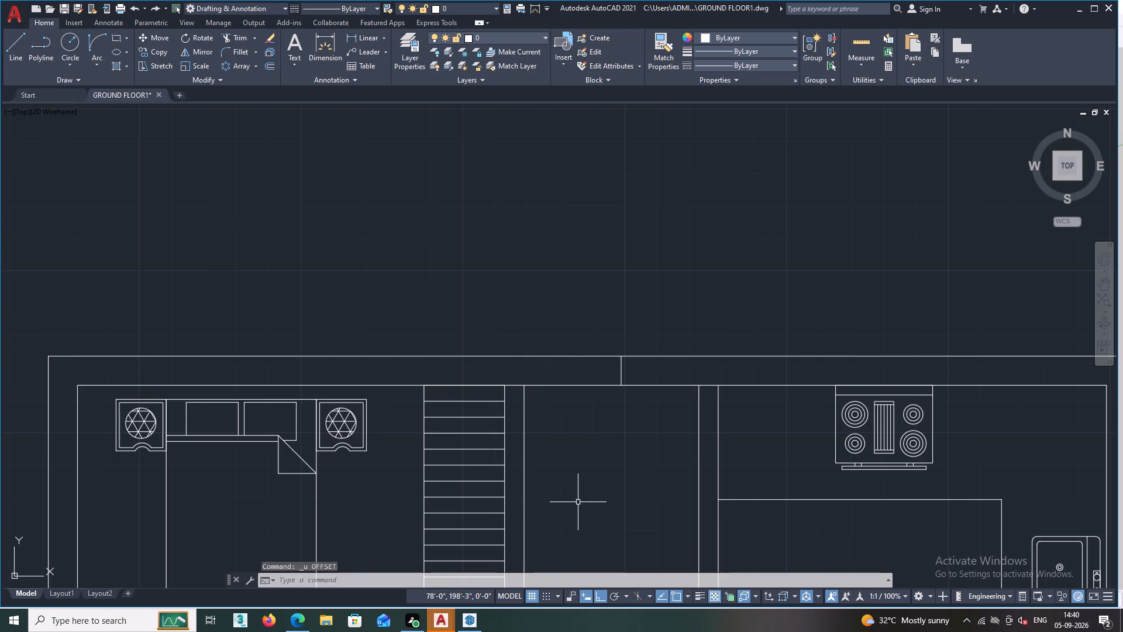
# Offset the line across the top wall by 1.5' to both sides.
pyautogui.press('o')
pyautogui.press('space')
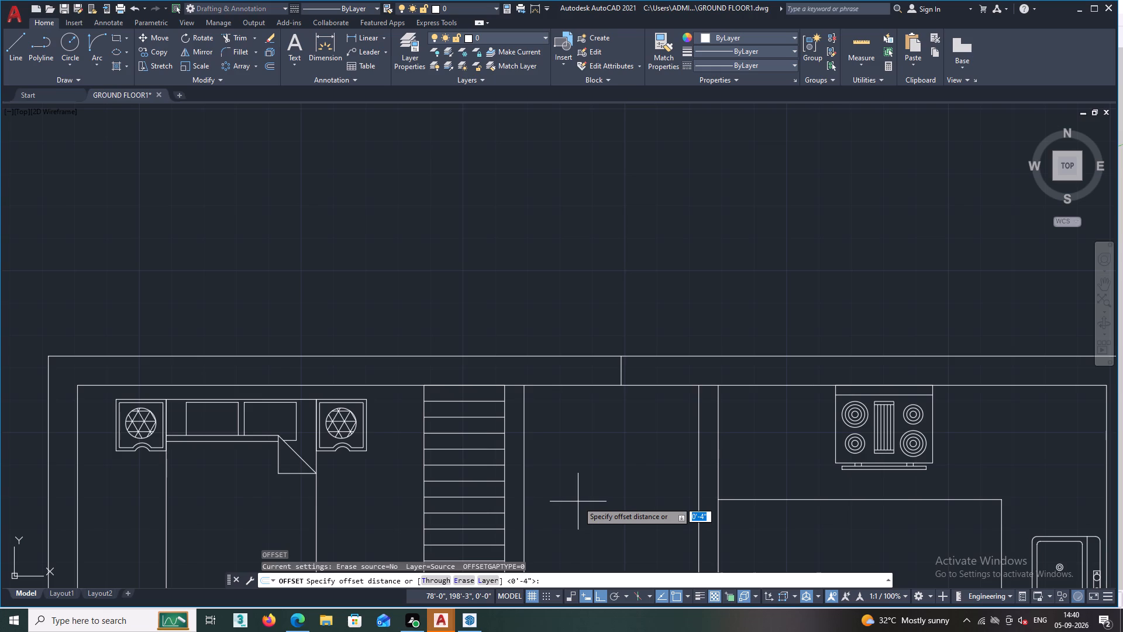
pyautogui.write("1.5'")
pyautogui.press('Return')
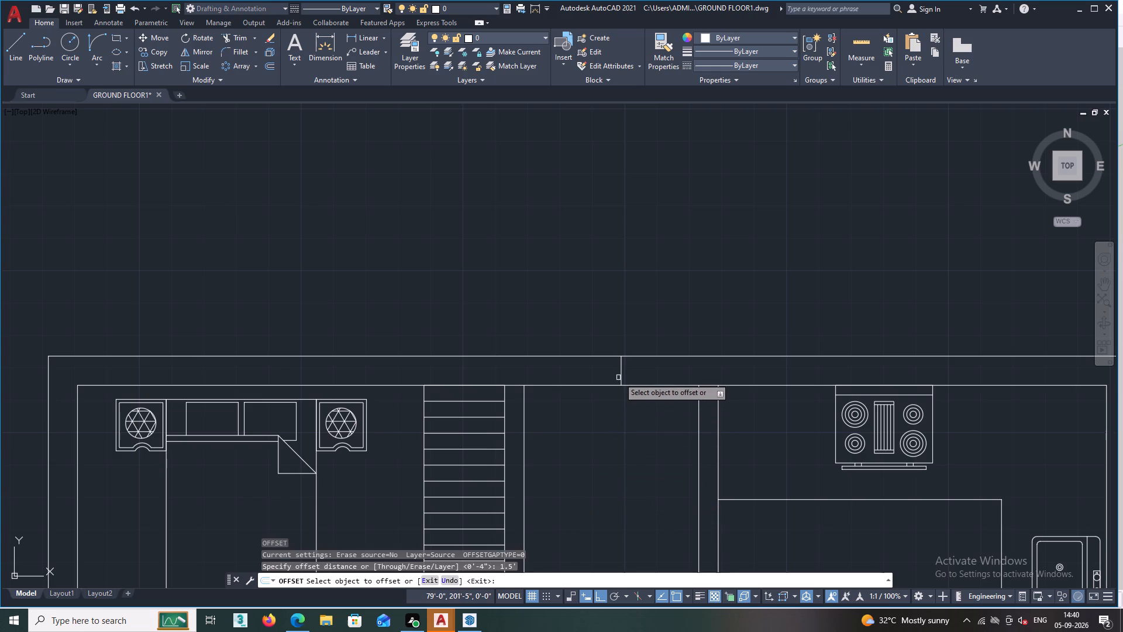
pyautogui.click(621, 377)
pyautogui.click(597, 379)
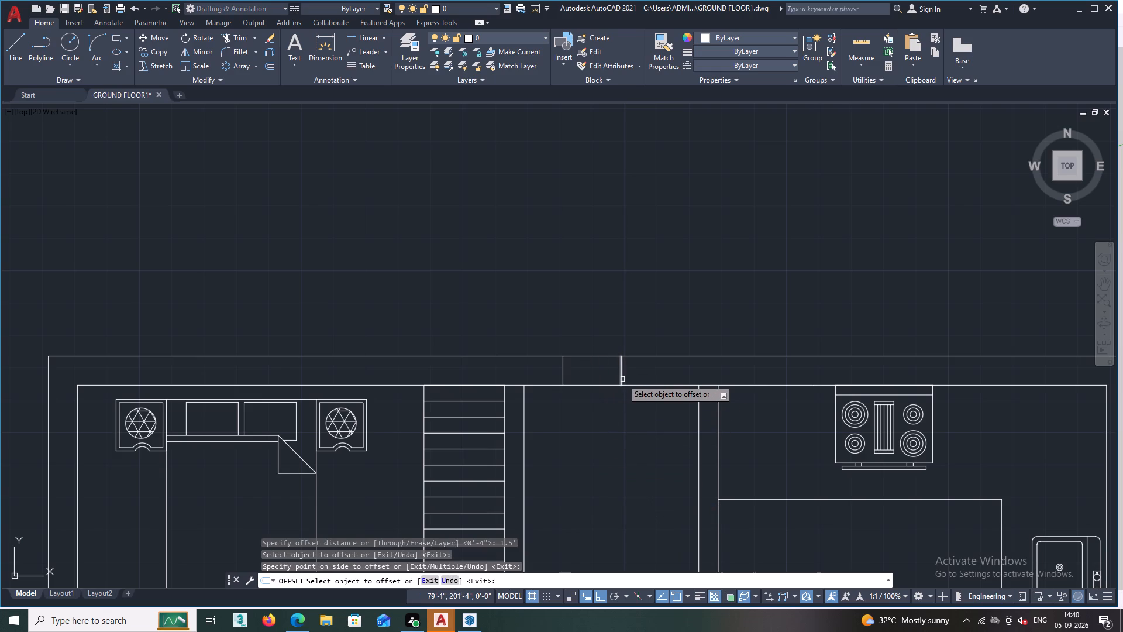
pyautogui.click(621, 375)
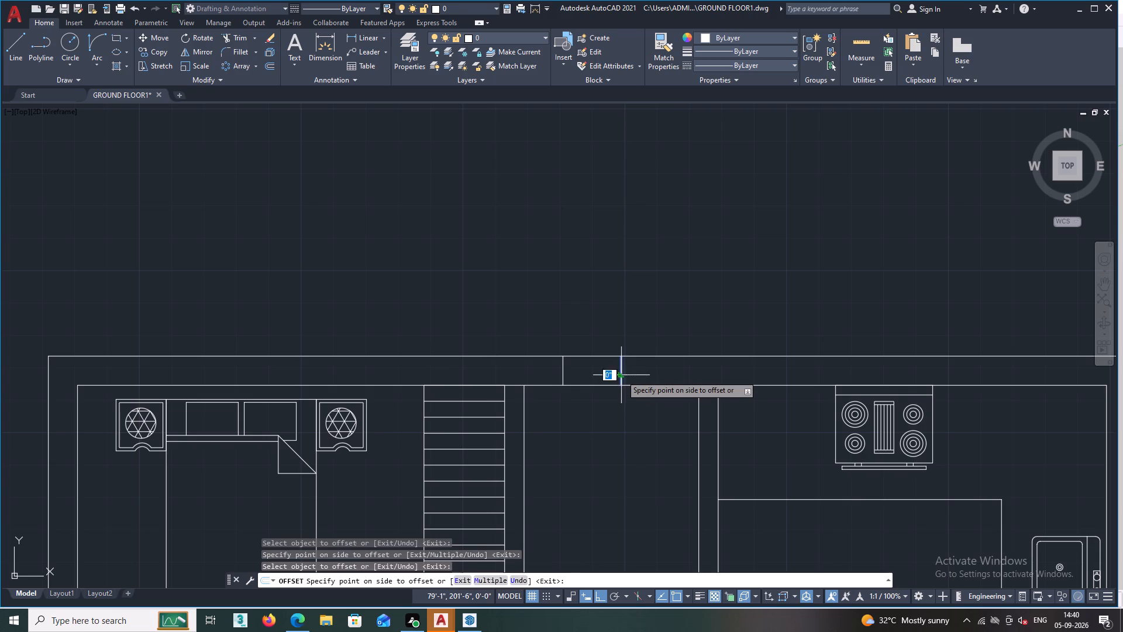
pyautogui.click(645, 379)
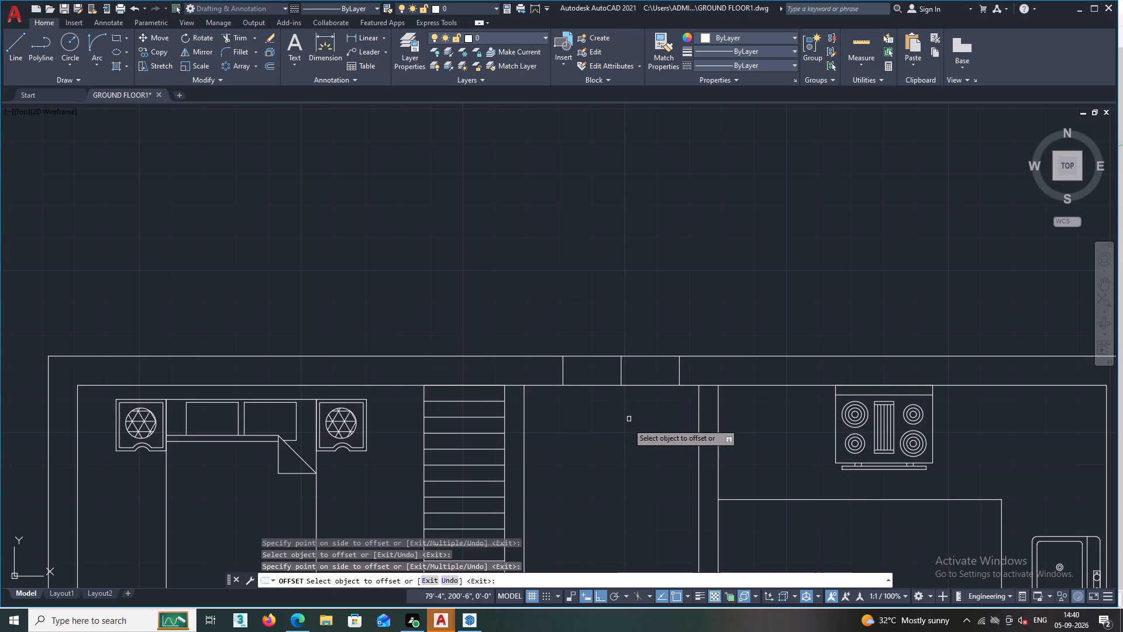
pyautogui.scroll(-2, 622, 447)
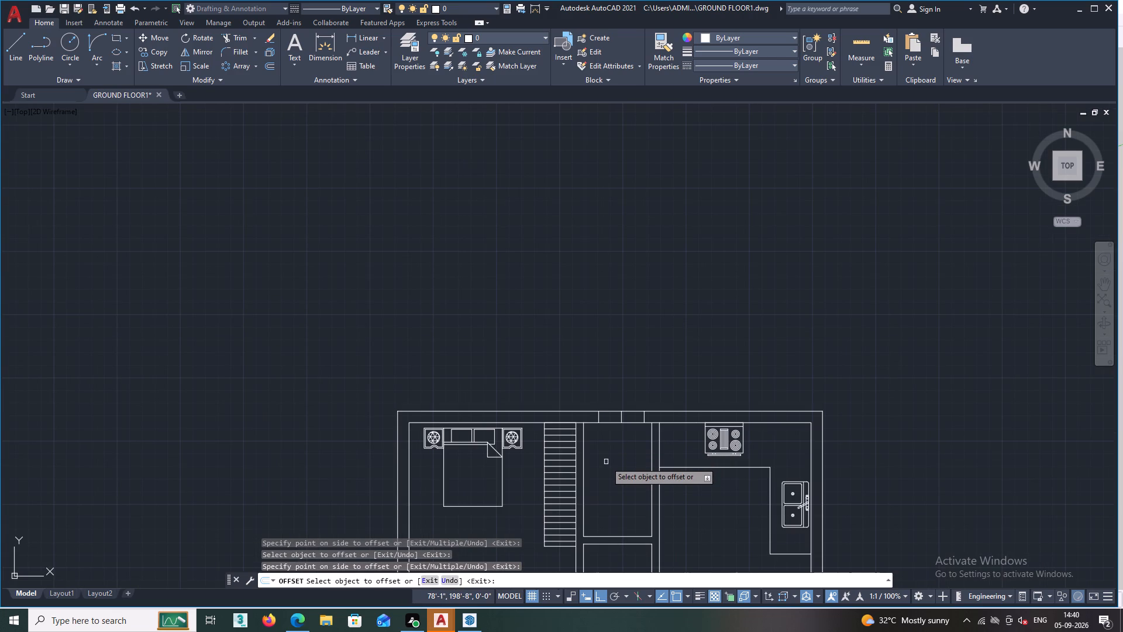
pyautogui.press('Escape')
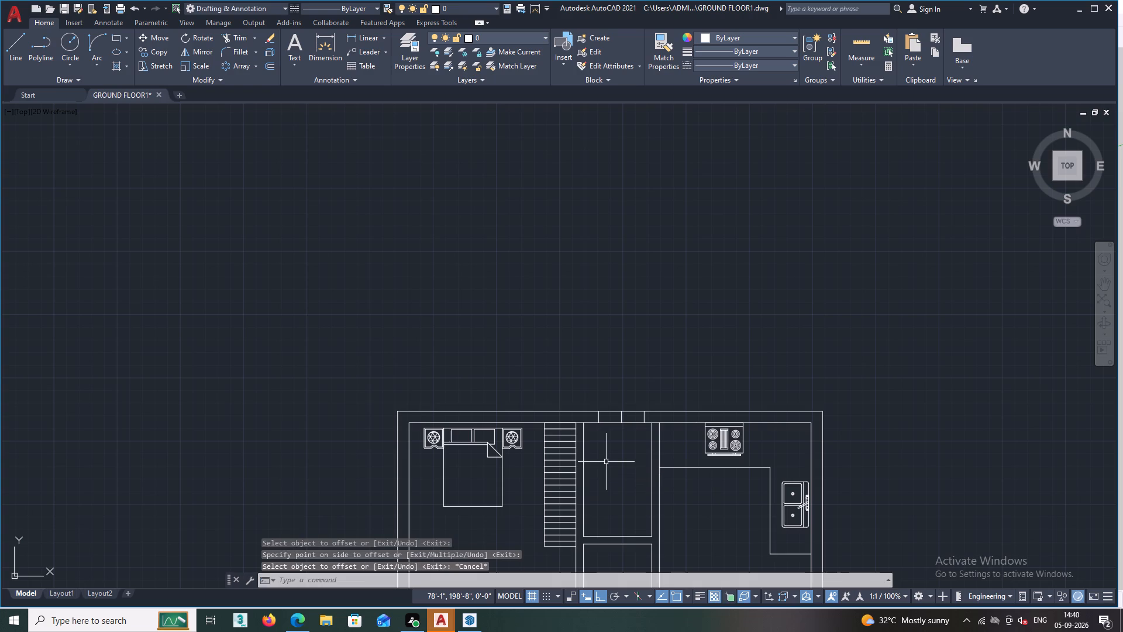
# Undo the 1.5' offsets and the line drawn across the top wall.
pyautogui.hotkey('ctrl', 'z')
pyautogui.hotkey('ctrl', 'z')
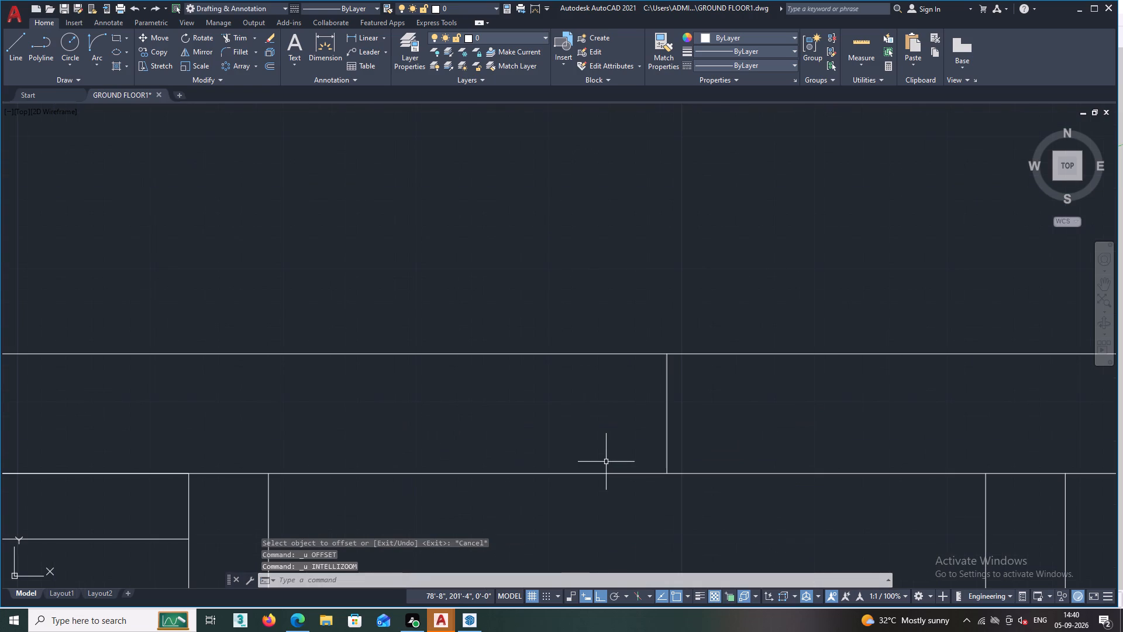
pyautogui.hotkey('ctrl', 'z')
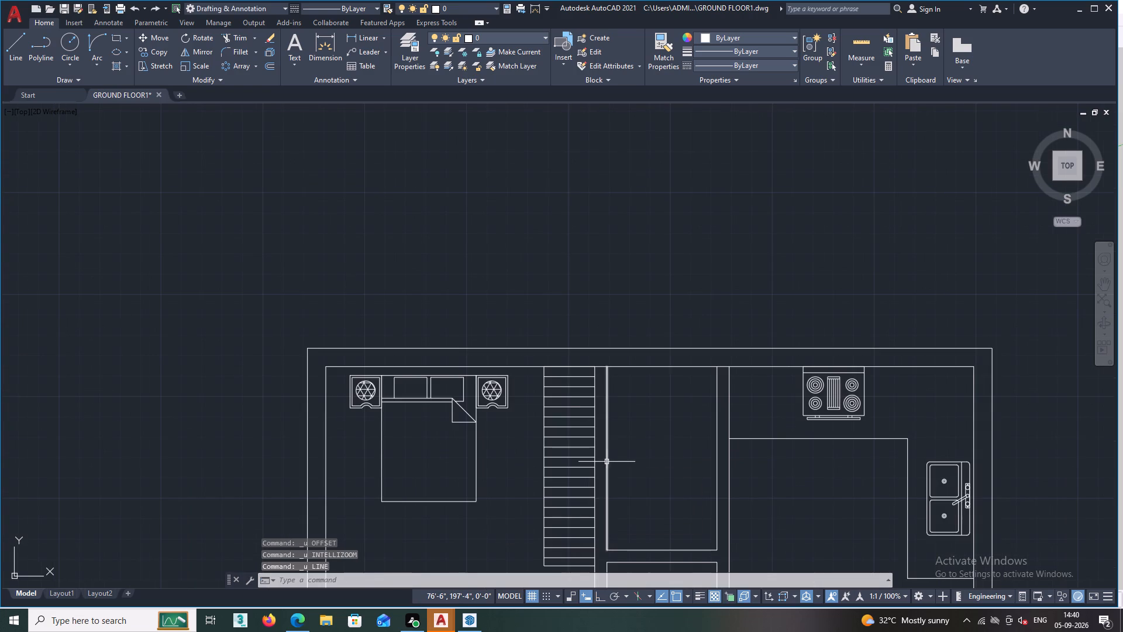
# Draw a 9" vertical line across the top exterior wall at about the middle of the narrow room between staircase and kitchen.
pyautogui.write('L')
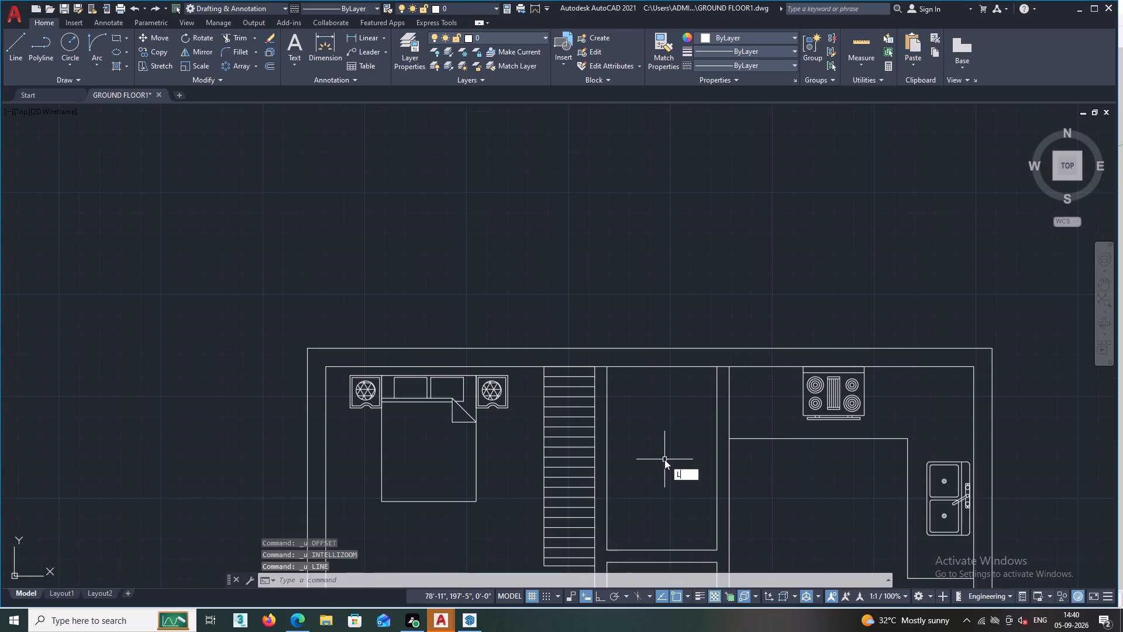
pyautogui.press('space')
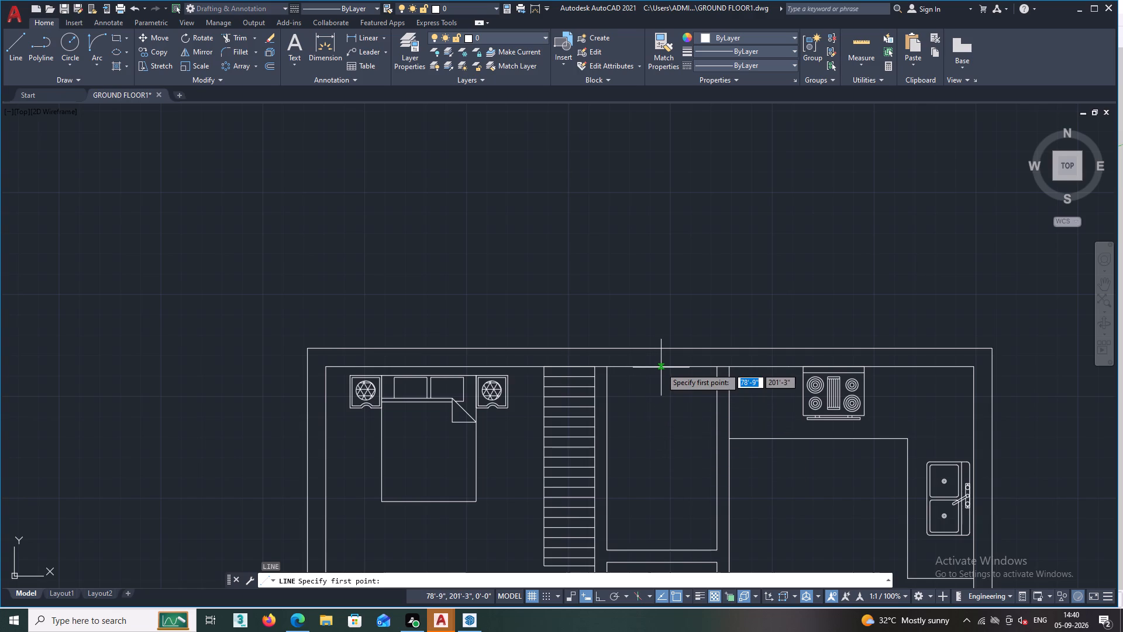
pyautogui.click(662, 367)
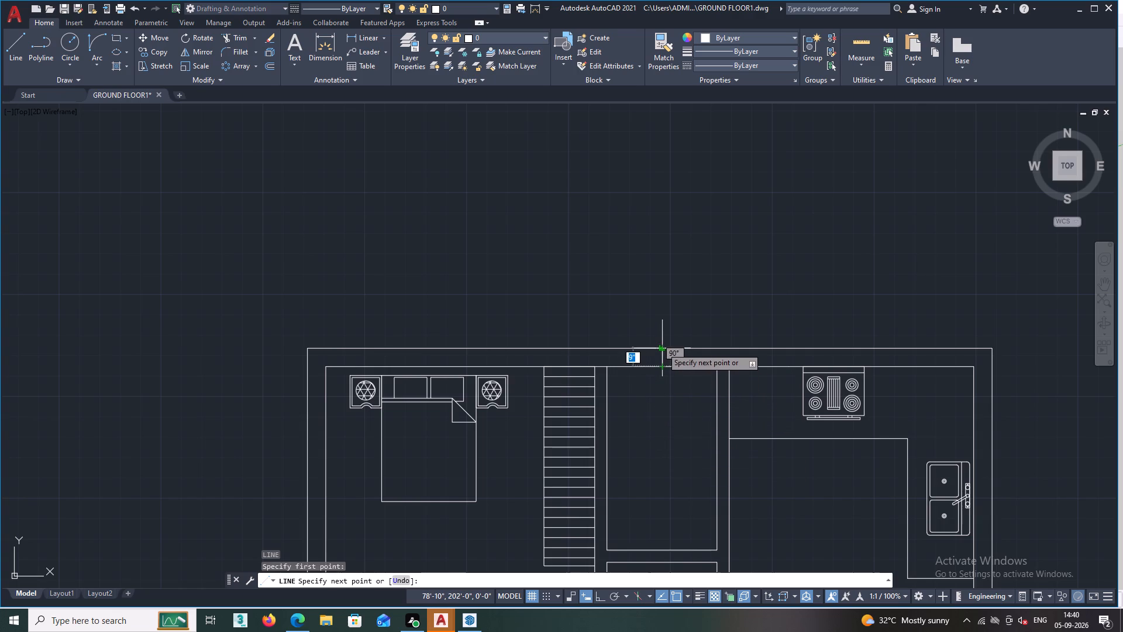
pyautogui.doubleClick(662, 348)
pyautogui.press('space')
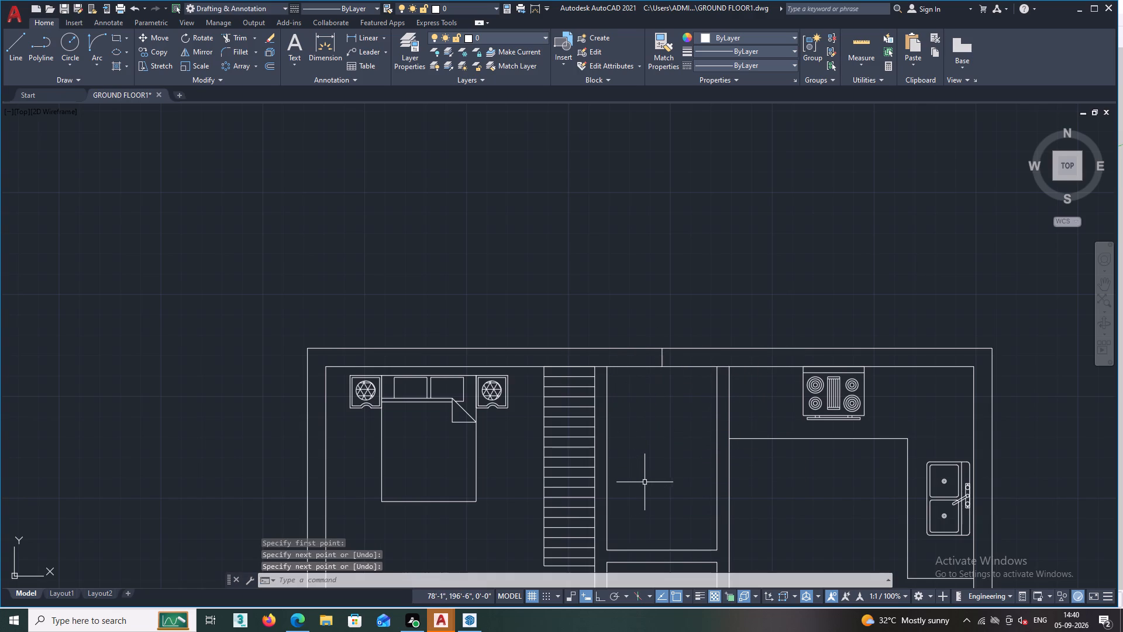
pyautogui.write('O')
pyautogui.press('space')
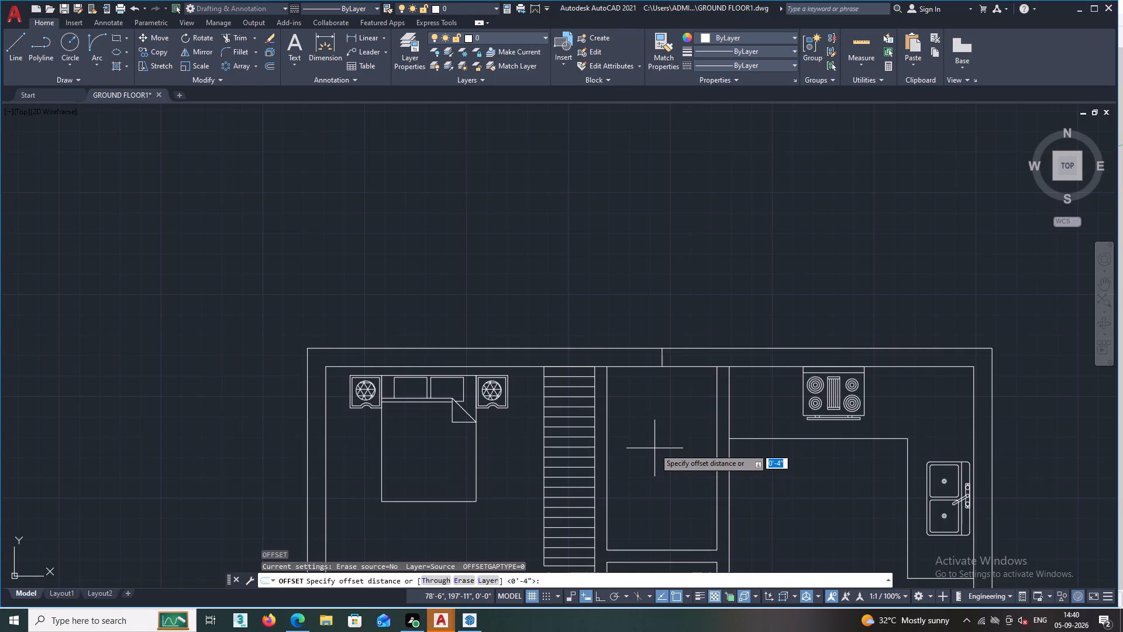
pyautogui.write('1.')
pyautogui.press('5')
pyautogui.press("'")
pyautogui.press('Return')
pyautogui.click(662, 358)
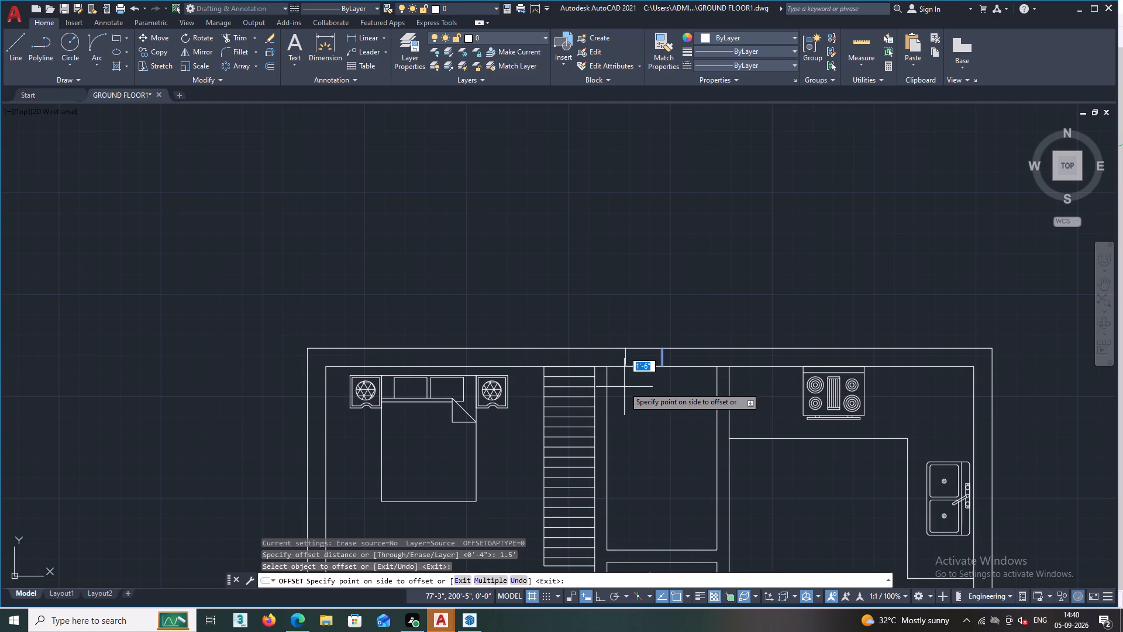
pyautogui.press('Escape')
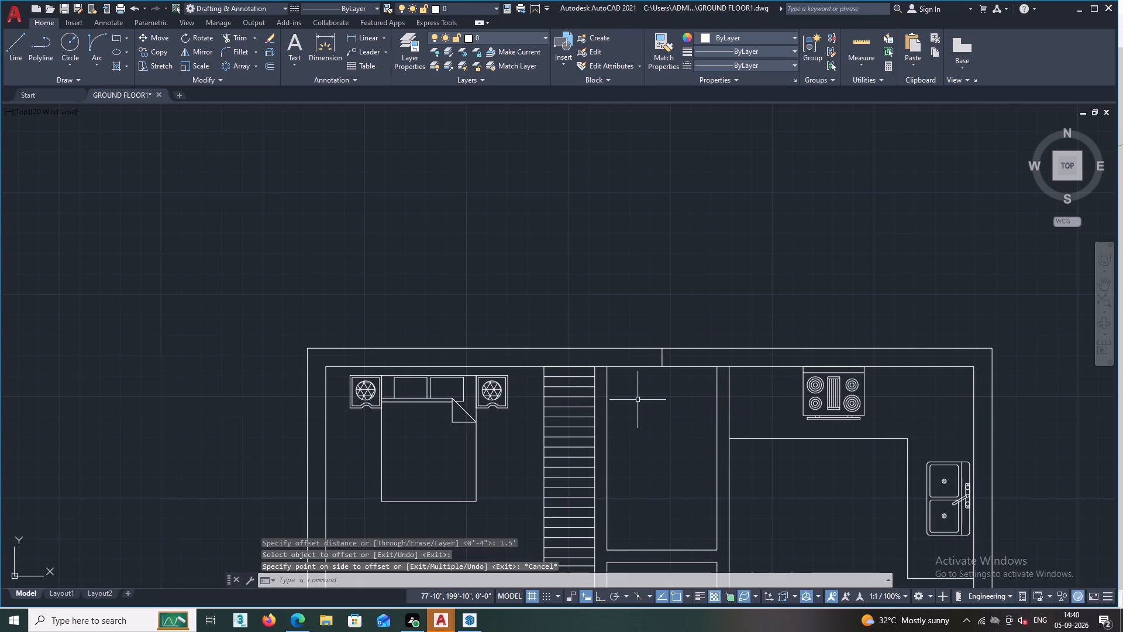
# Offset the vertical line across the top wall of the narrow room by 1.5' to both sides.
pyautogui.press('space')
pyautogui.write('1.')
pyautogui.write("5'")
pyautogui.press('Return')
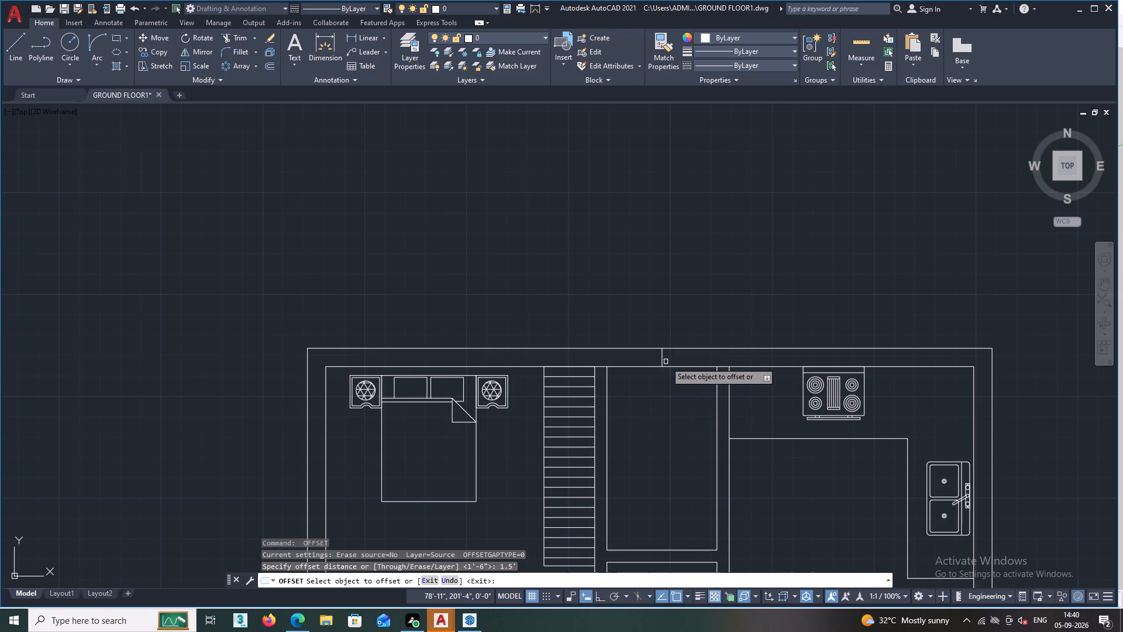
pyautogui.click(662, 359)
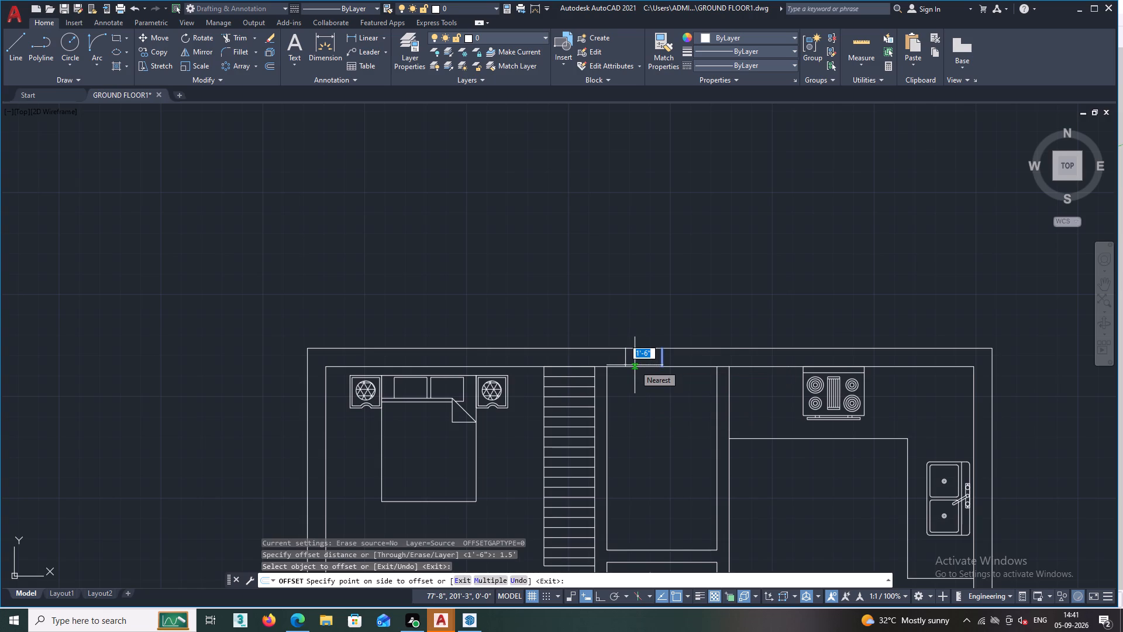
pyautogui.click(635, 365)
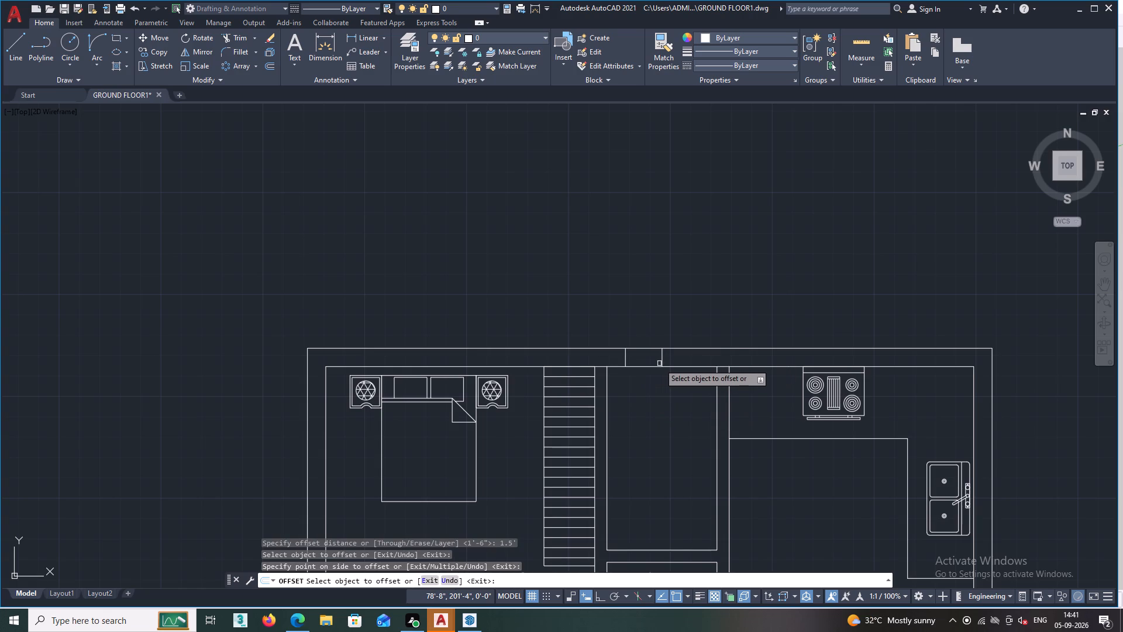
pyautogui.click(663, 362)
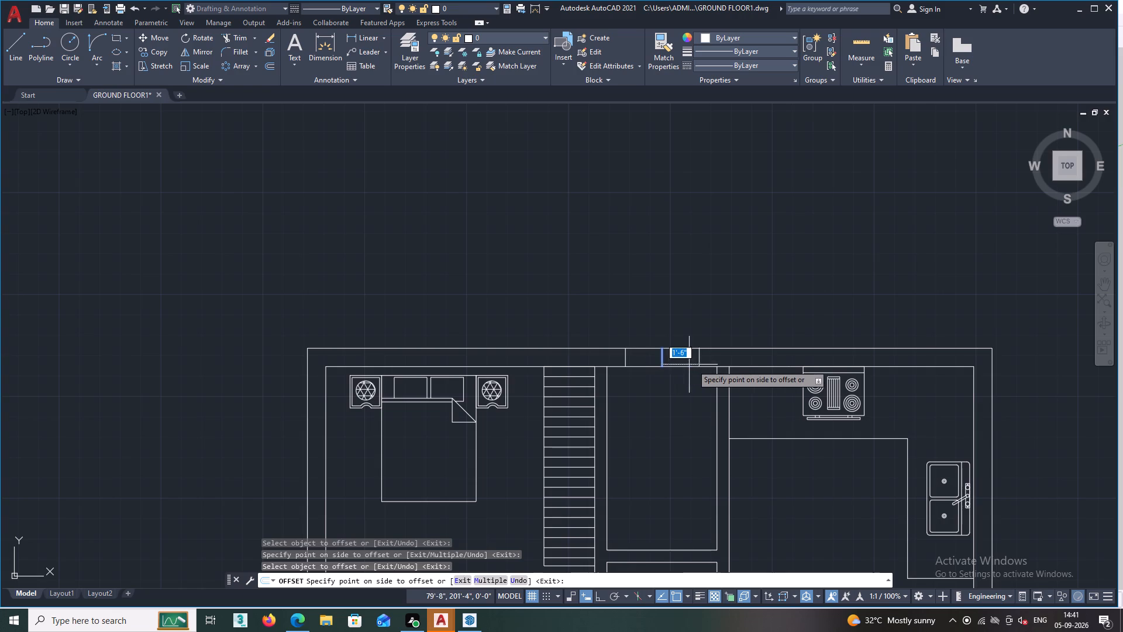
pyautogui.click(710, 365)
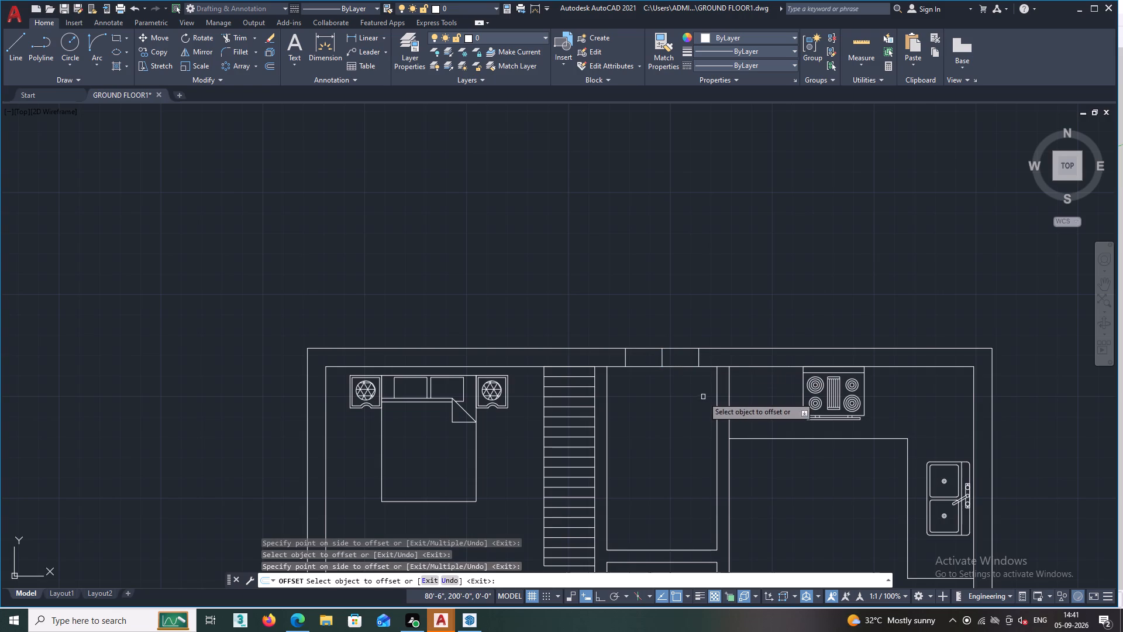
pyautogui.press('Escape')
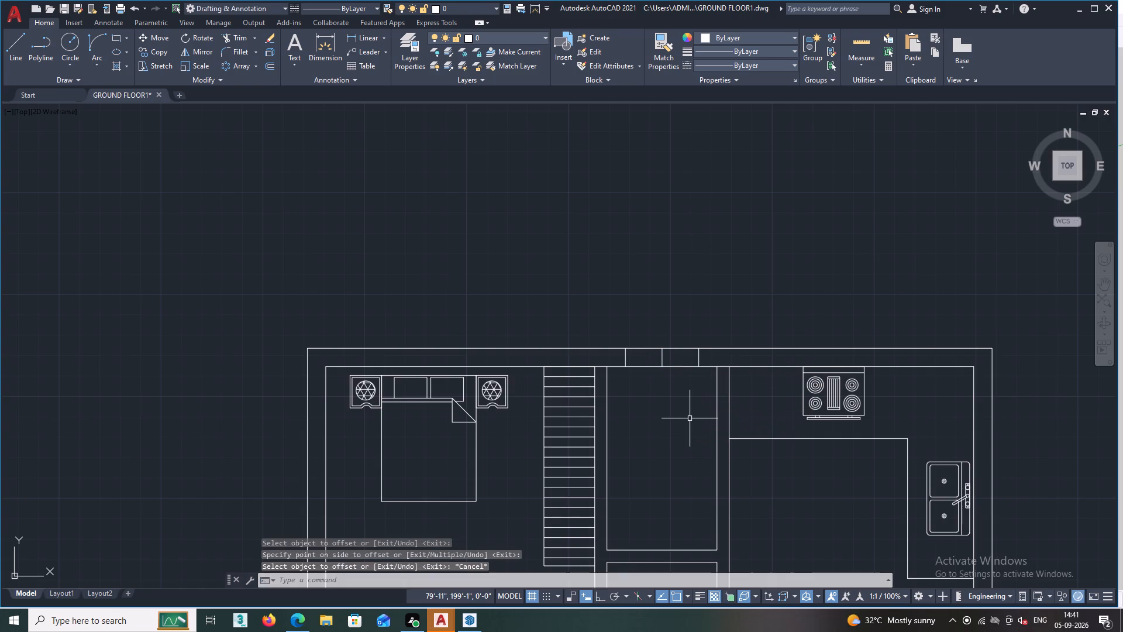
# Draw a horizontal line midway through the top wall's thickness, connecting the two outer offset lines above the narrow room.
pyautogui.scroll(-2, 690, 418)
pyautogui.scroll(2, 694, 431)
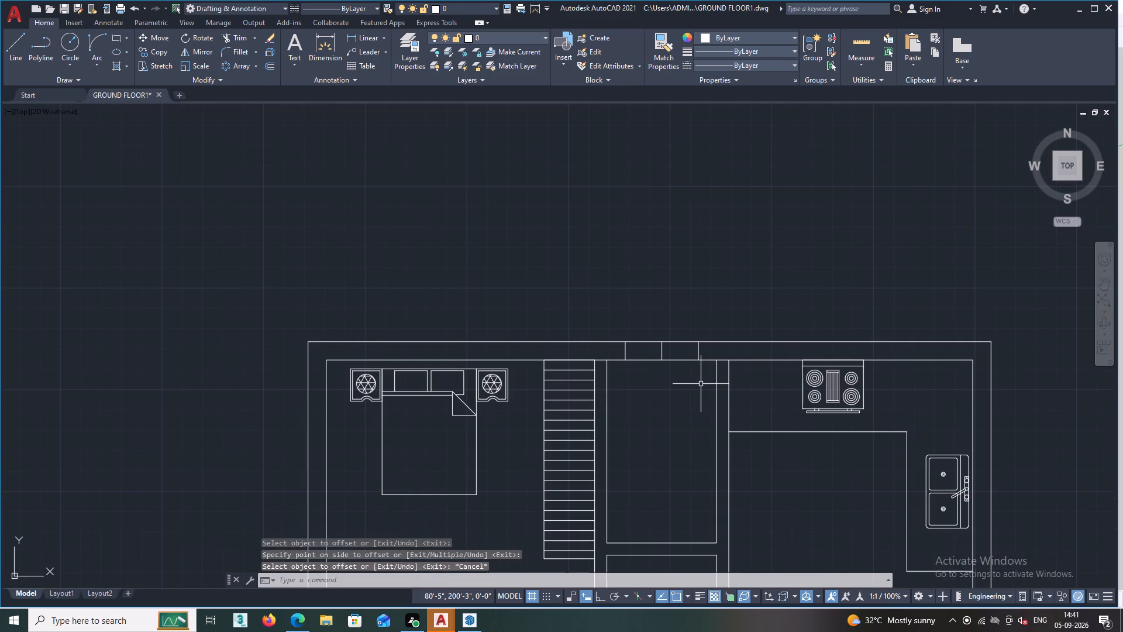
pyautogui.scroll(-1, 700, 384)
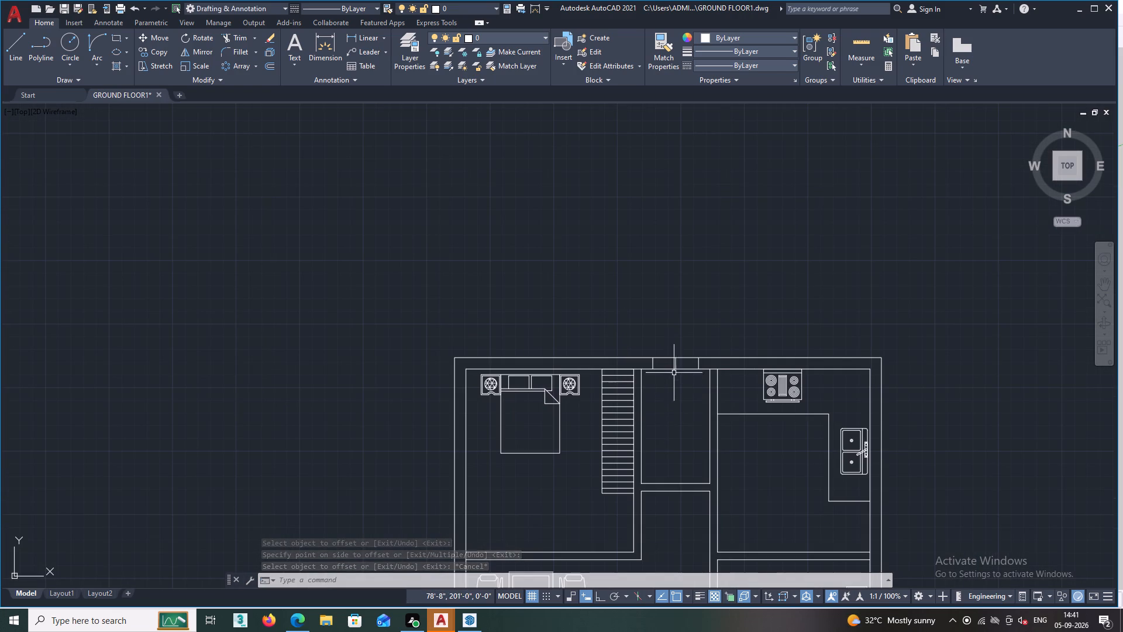
pyautogui.scroll(1, 675, 370)
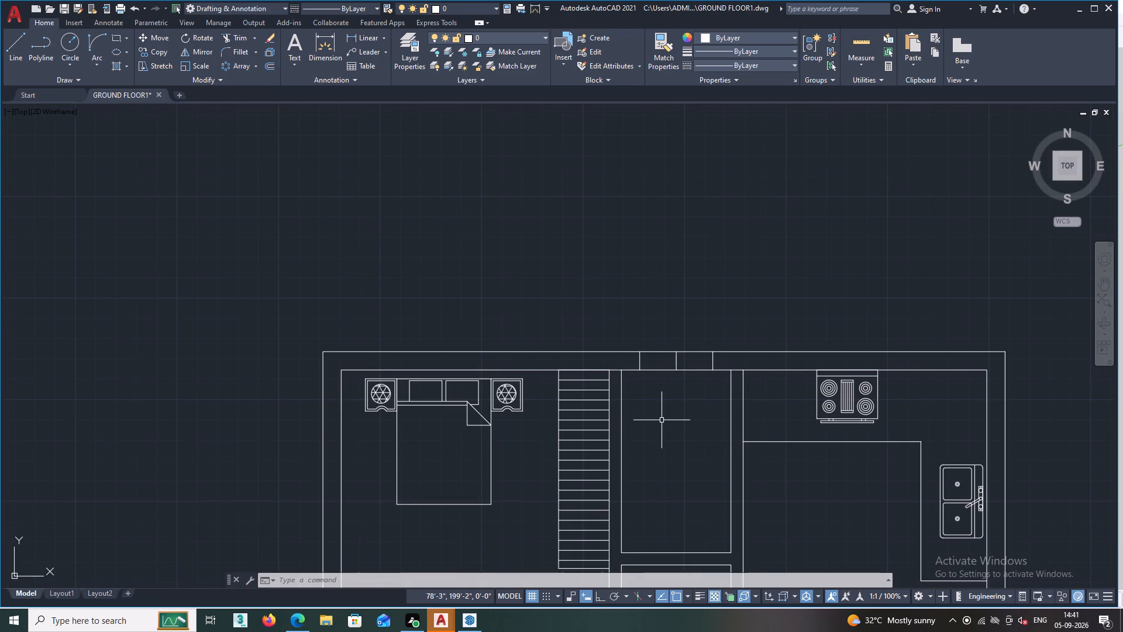
pyautogui.write('L')
pyautogui.press('space')
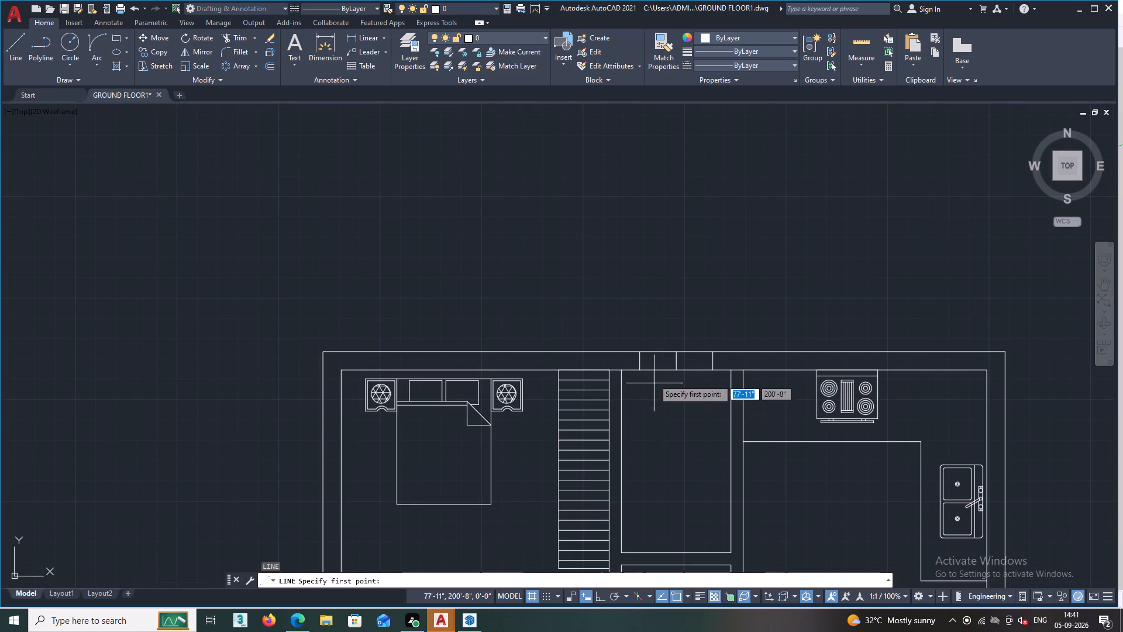
pyautogui.click(640, 361)
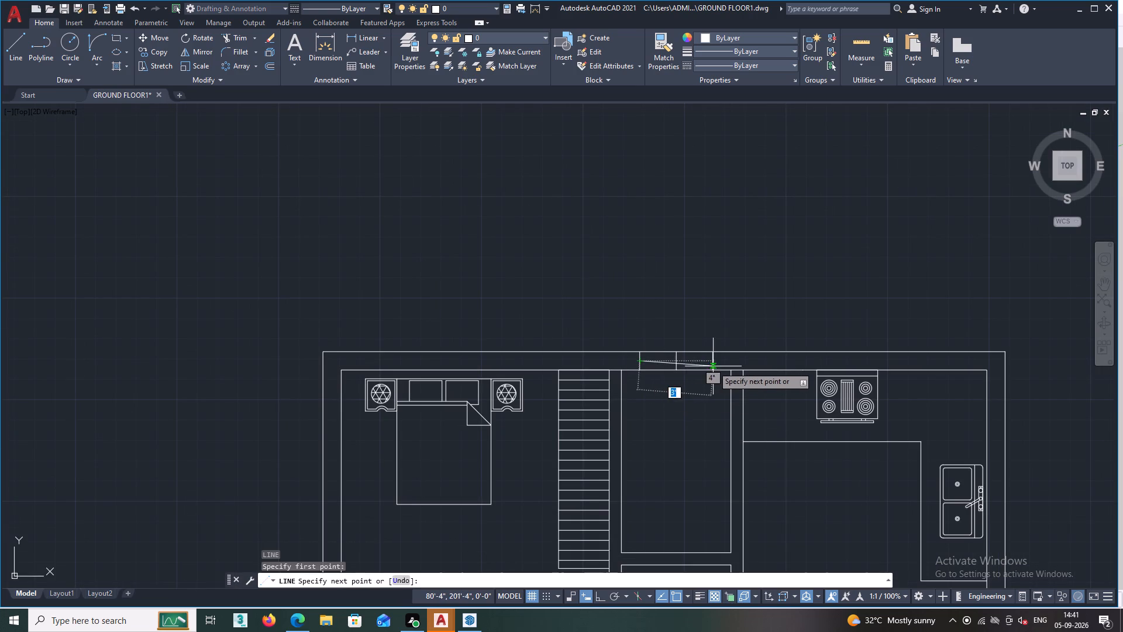
pyautogui.doubleClick(714, 360)
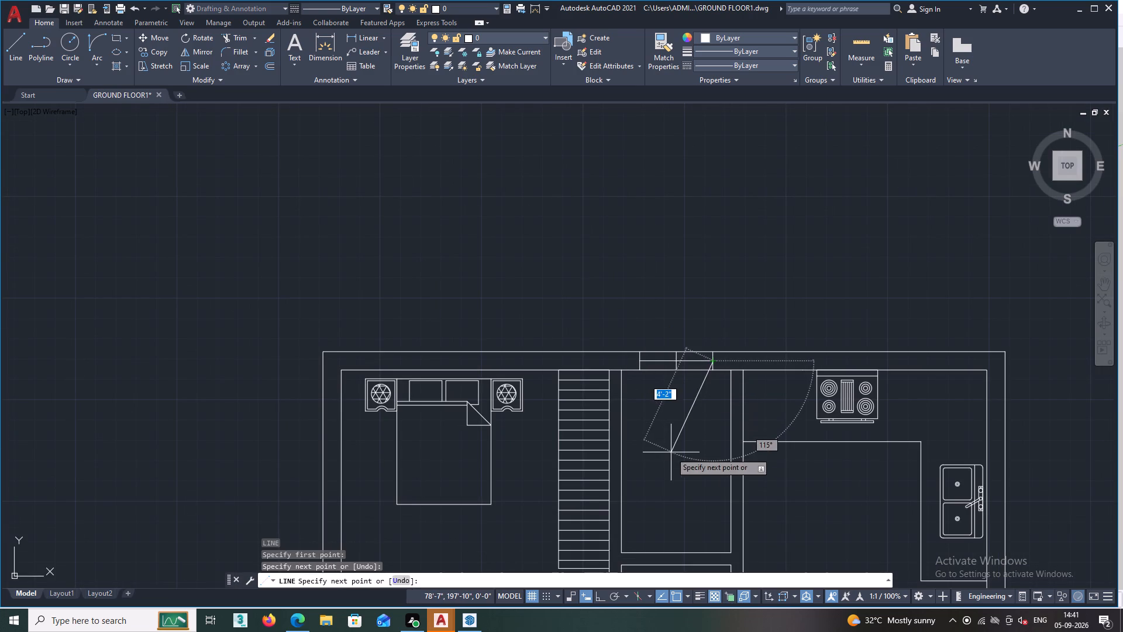
pyautogui.press('Escape')
# Delete the middle vertical line between the two opening edges in the narrow room's top wall.
pyautogui.scroll(2, 685, 382)
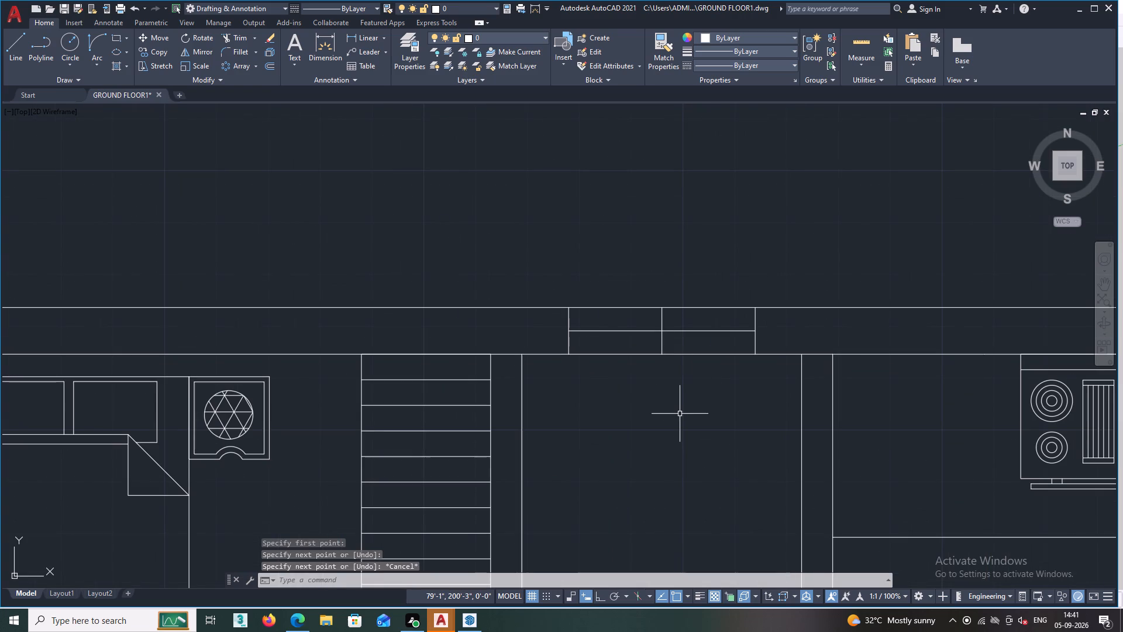
pyautogui.doubleClick(663, 345)
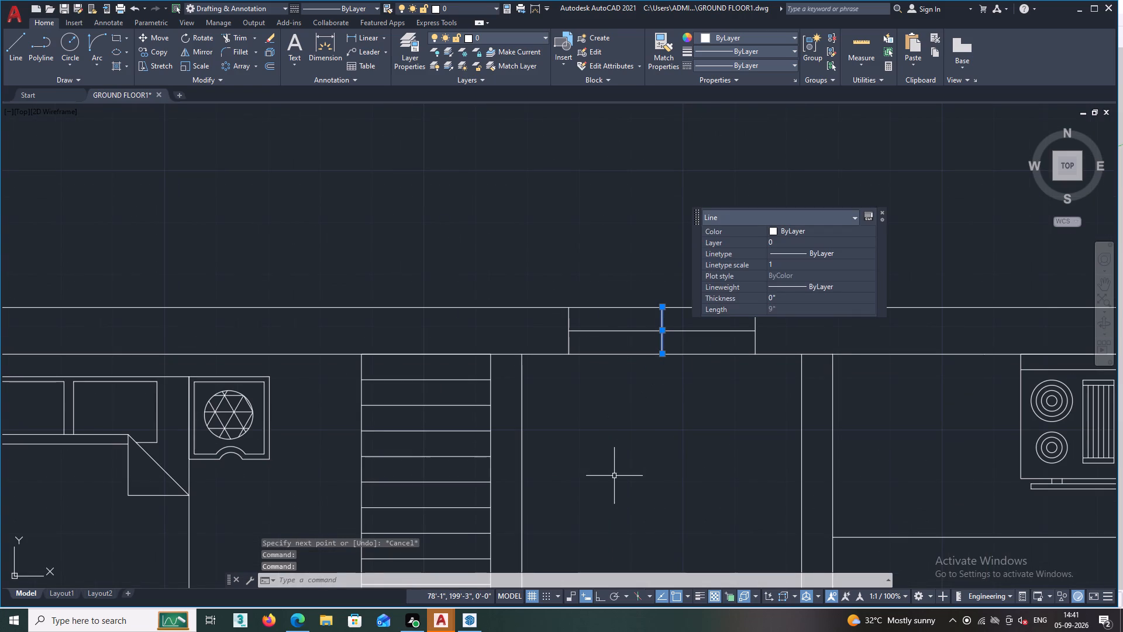
pyautogui.press('Delete')
# With Ortho on, draw a 9" vertical line across the top exterior wall above the stove's burners nearest the sink.
pyautogui.scroll(-4, 733, 521)
pyautogui.moveTo(732, 525); pyautogui.dragTo(674, 356, button='middle')
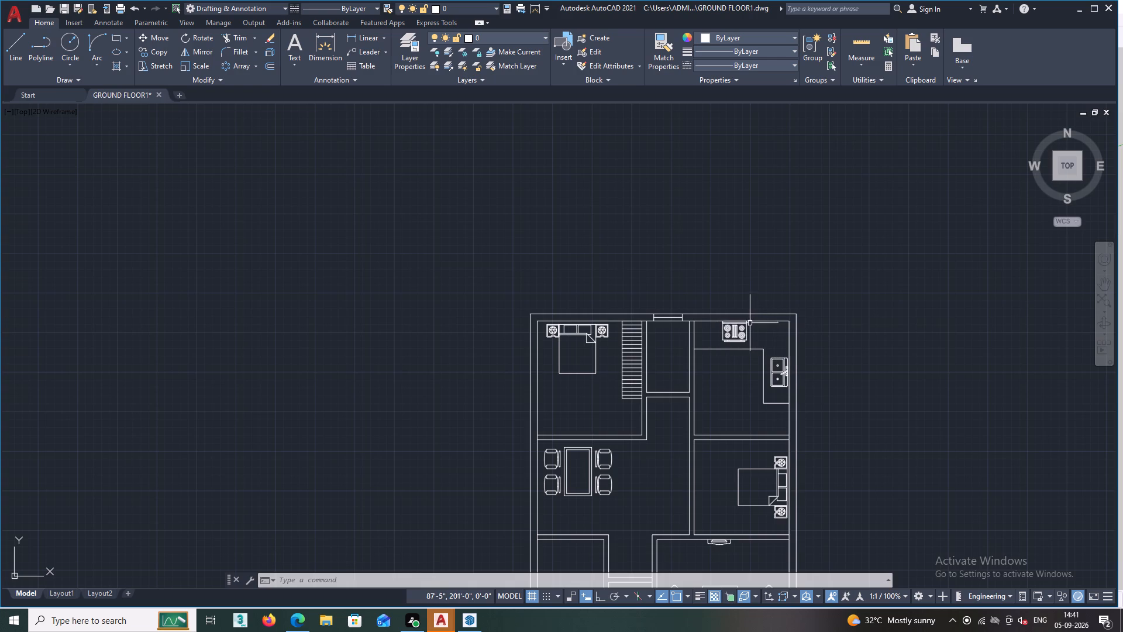
pyautogui.scroll(1, 750, 323)
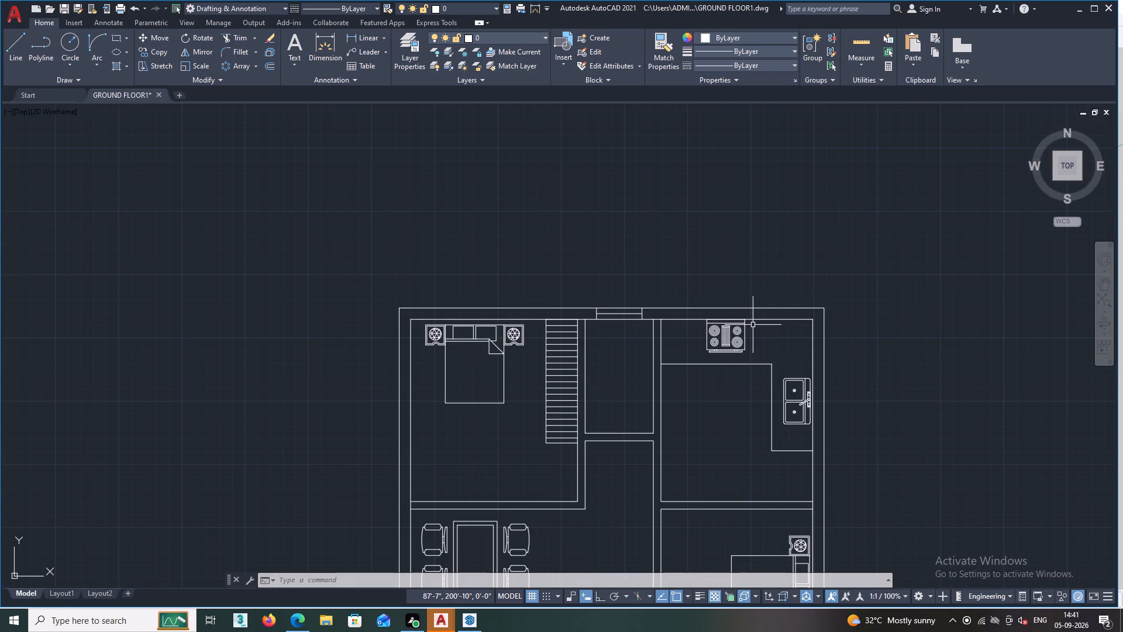
pyautogui.write('L')
pyautogui.press('space')
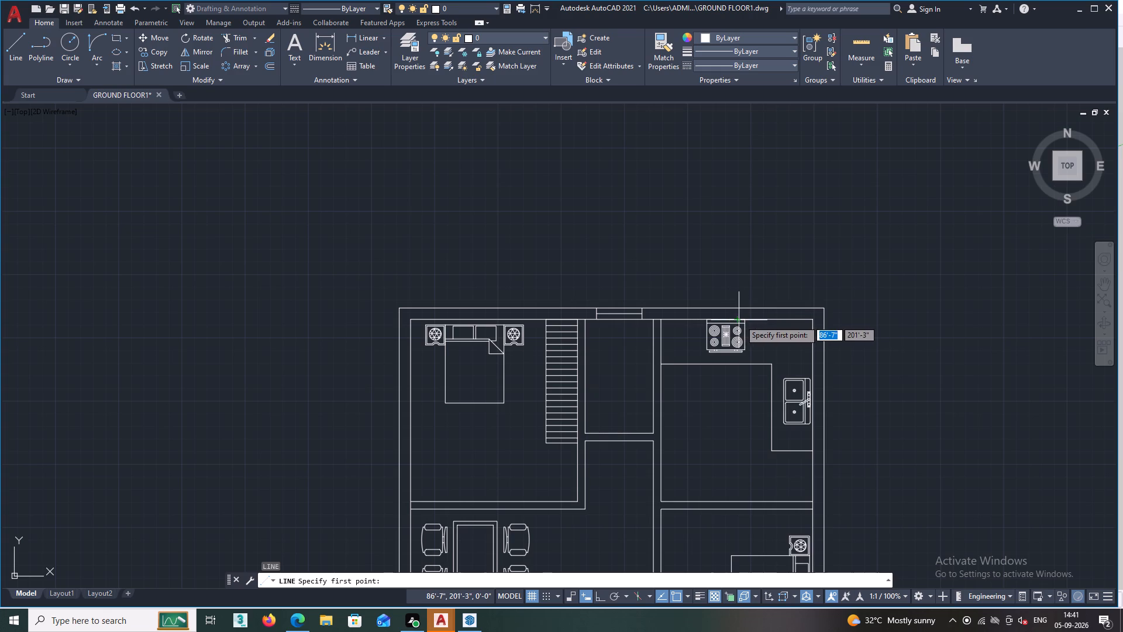
pyautogui.scroll(5, 736, 320)
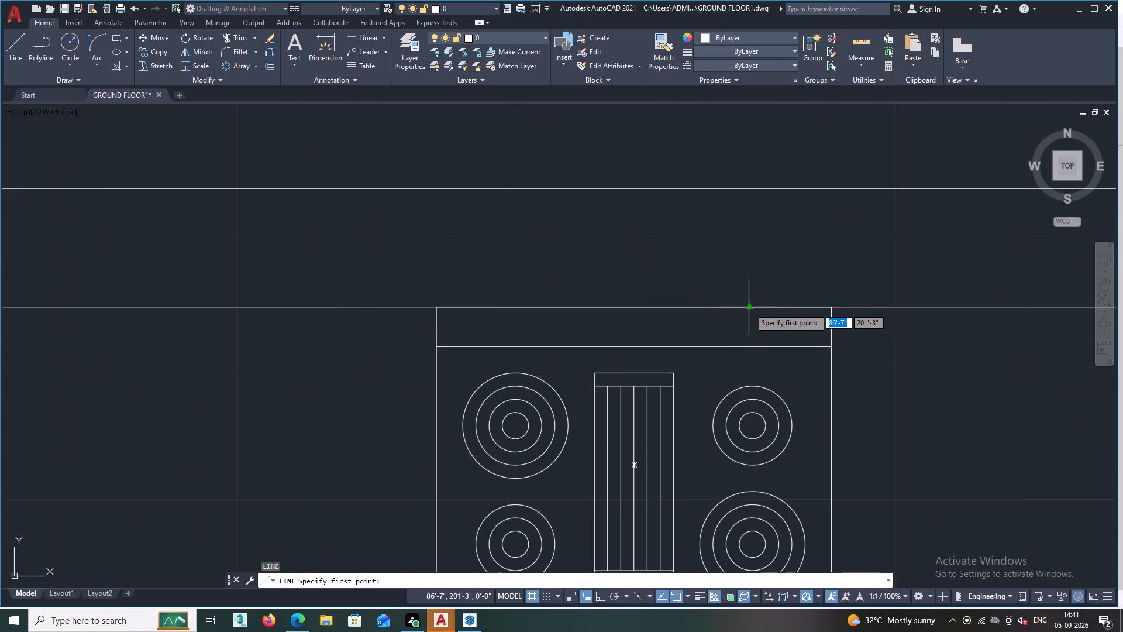
pyautogui.doubleClick(749, 308)
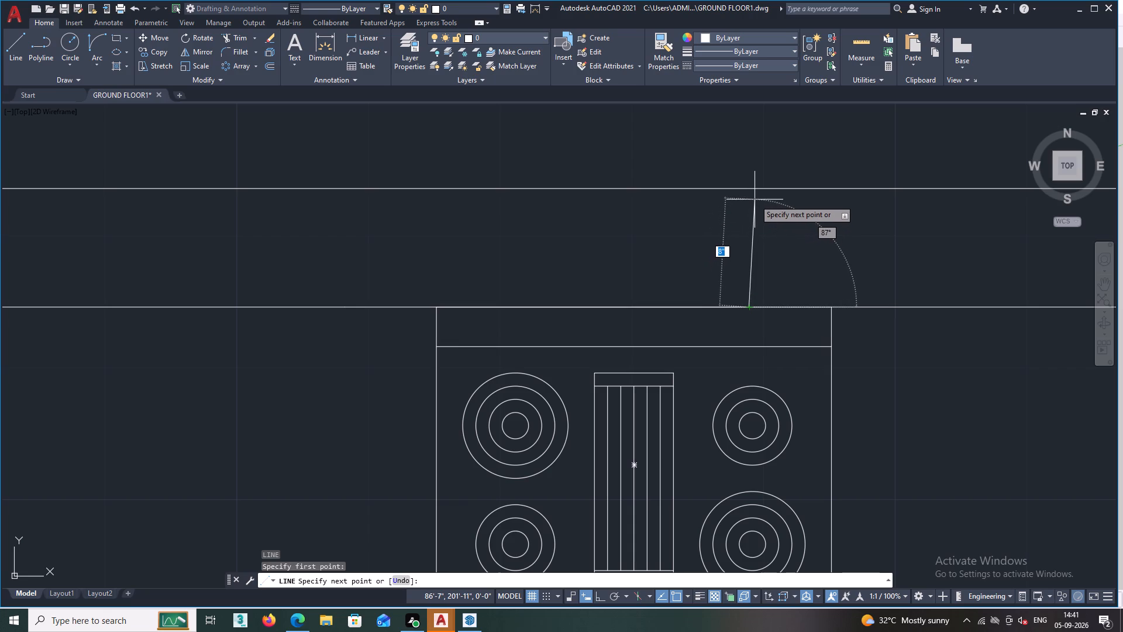
pyautogui.press('F8')
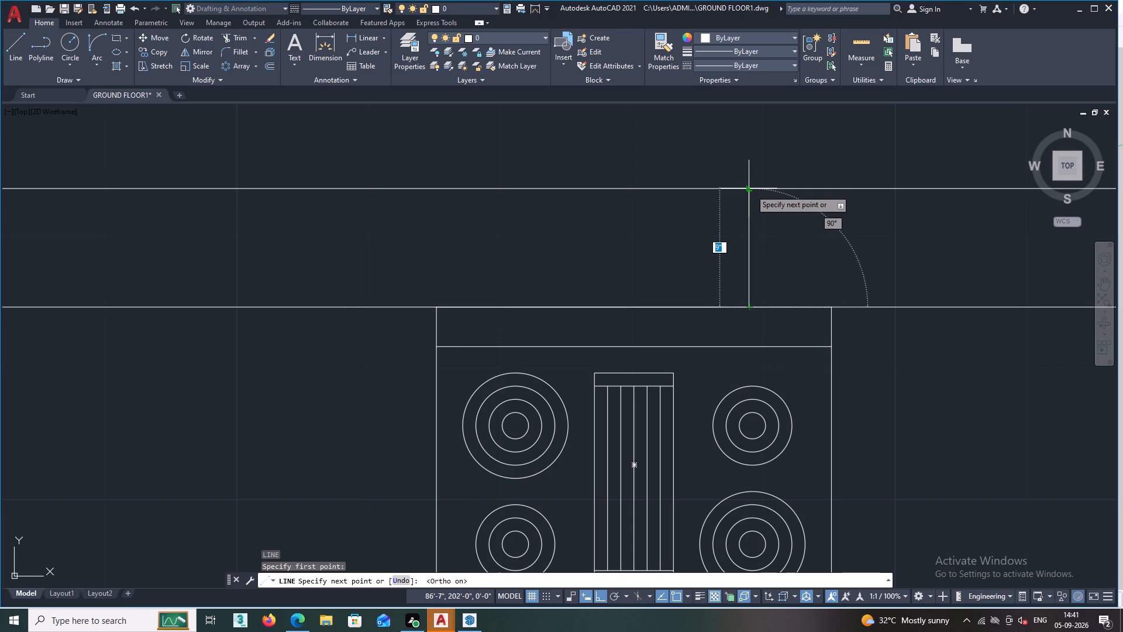
pyautogui.doubleClick(748, 190)
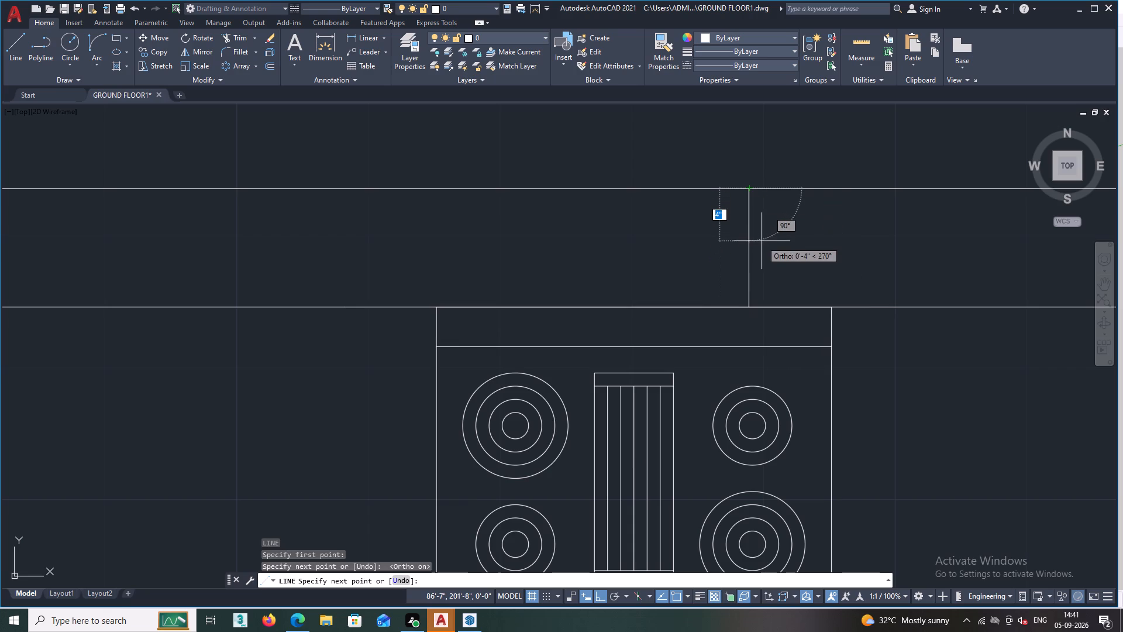
pyautogui.press('space')
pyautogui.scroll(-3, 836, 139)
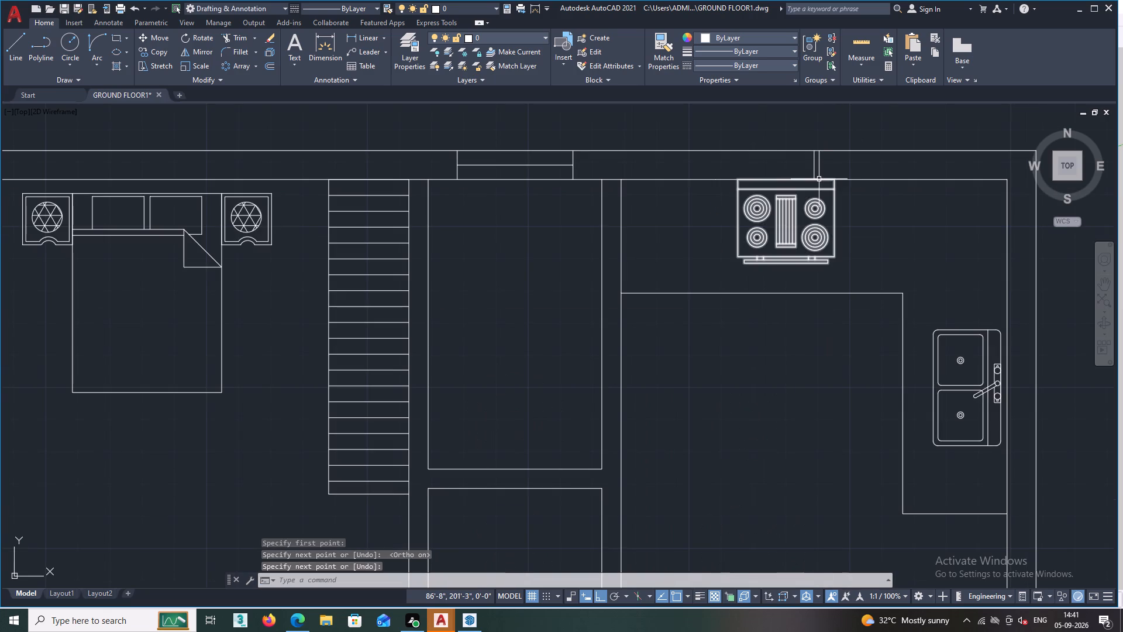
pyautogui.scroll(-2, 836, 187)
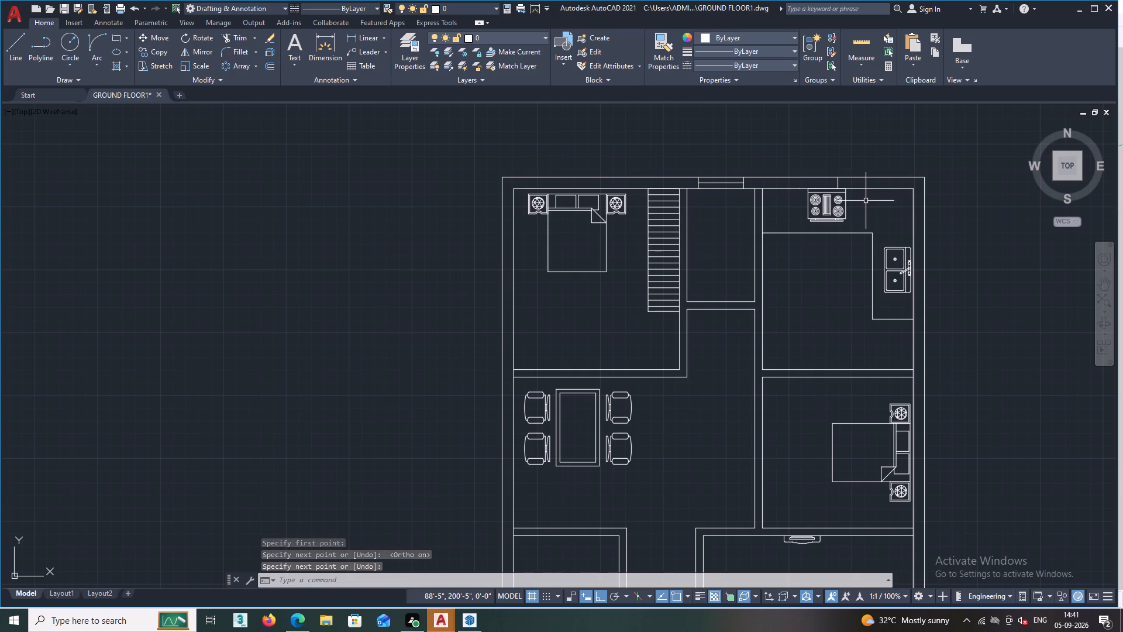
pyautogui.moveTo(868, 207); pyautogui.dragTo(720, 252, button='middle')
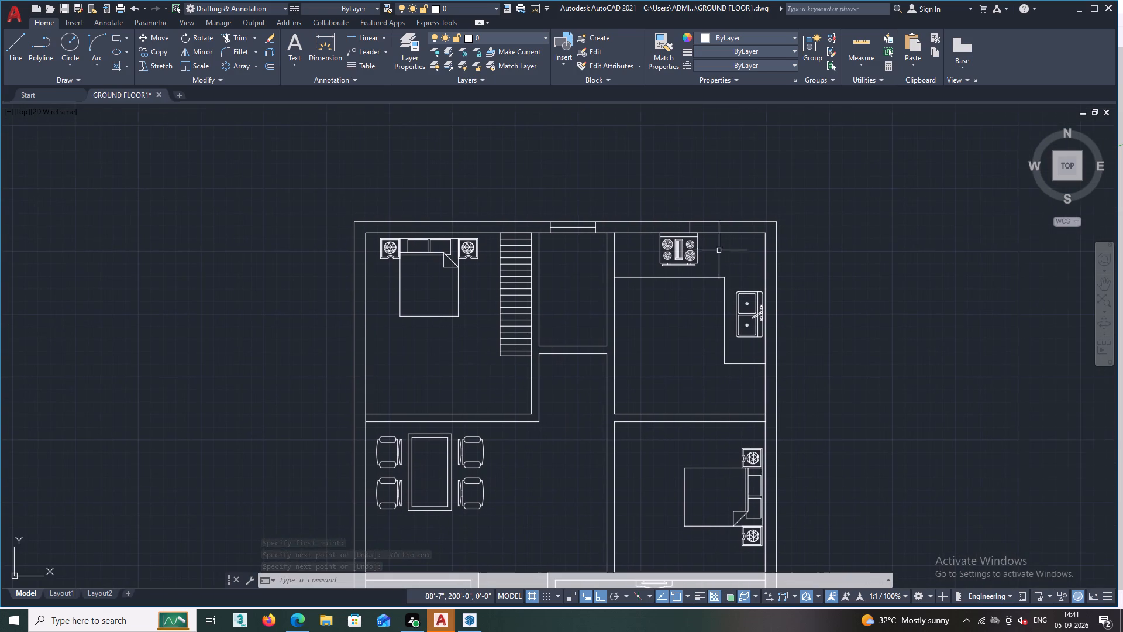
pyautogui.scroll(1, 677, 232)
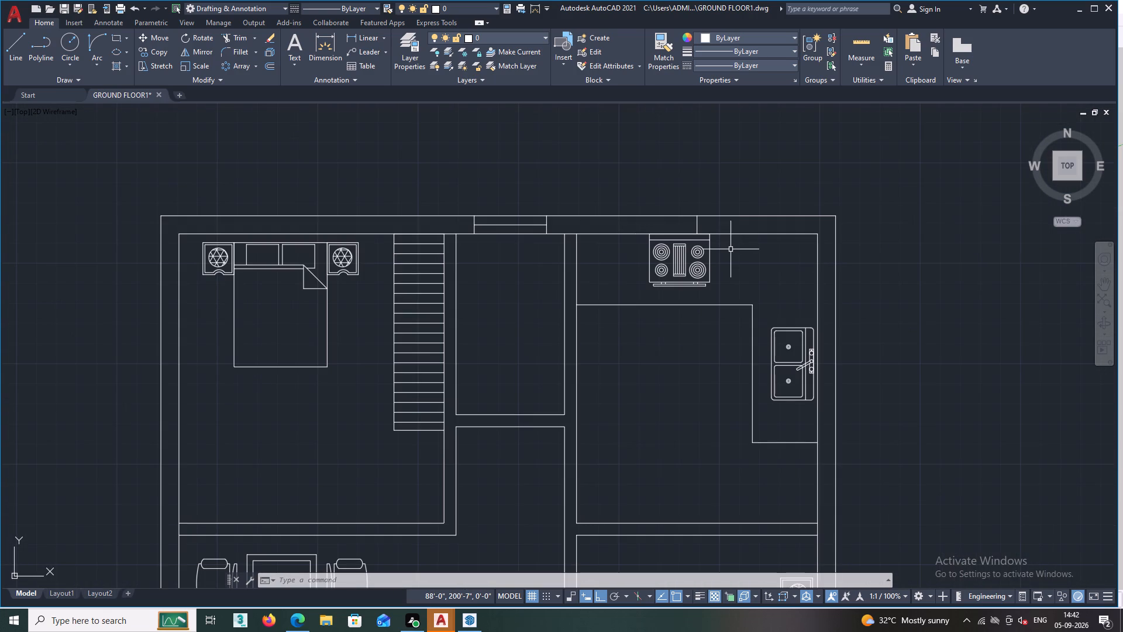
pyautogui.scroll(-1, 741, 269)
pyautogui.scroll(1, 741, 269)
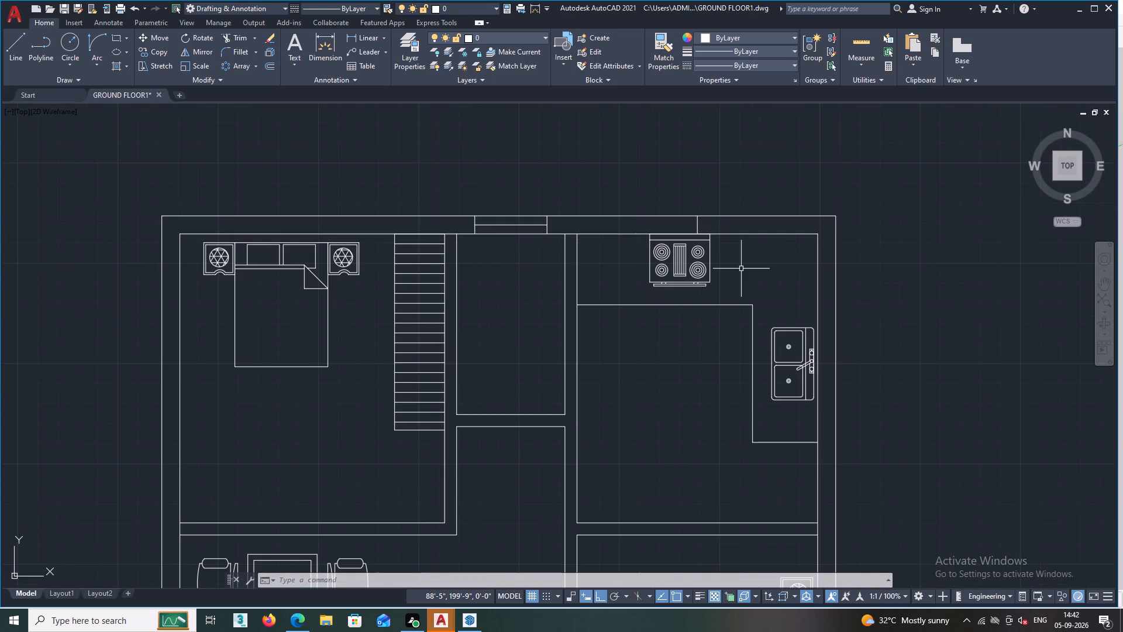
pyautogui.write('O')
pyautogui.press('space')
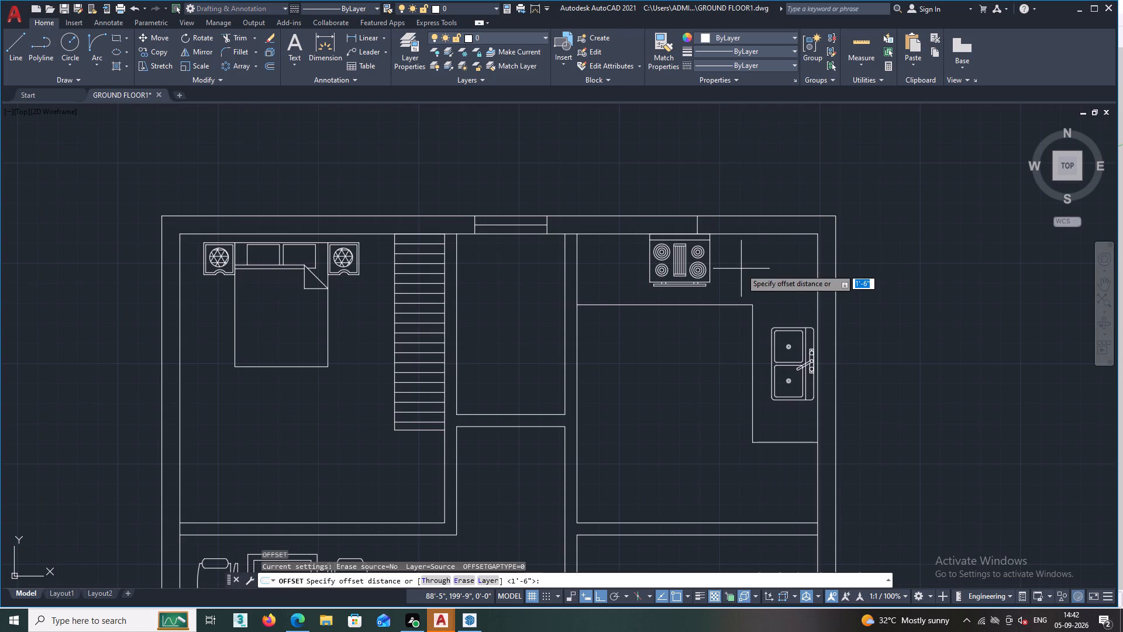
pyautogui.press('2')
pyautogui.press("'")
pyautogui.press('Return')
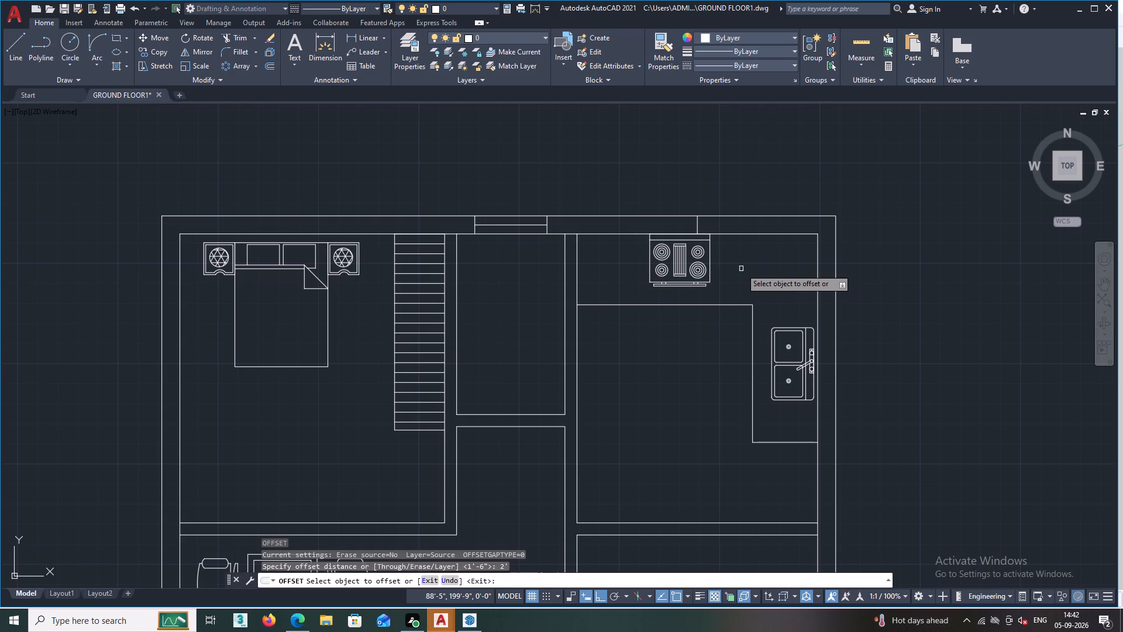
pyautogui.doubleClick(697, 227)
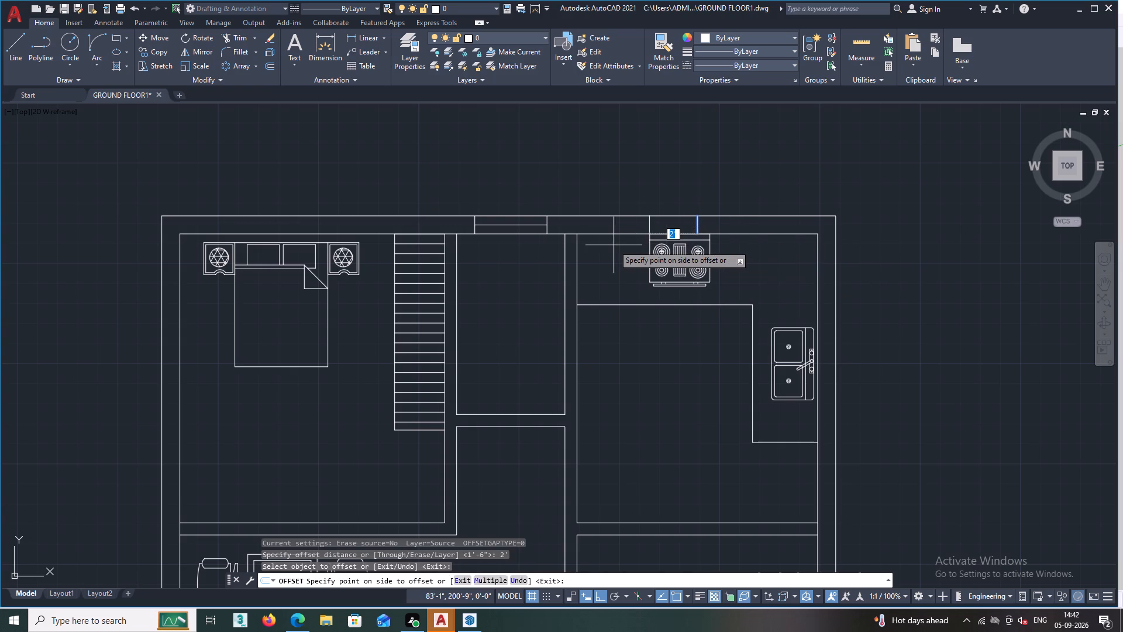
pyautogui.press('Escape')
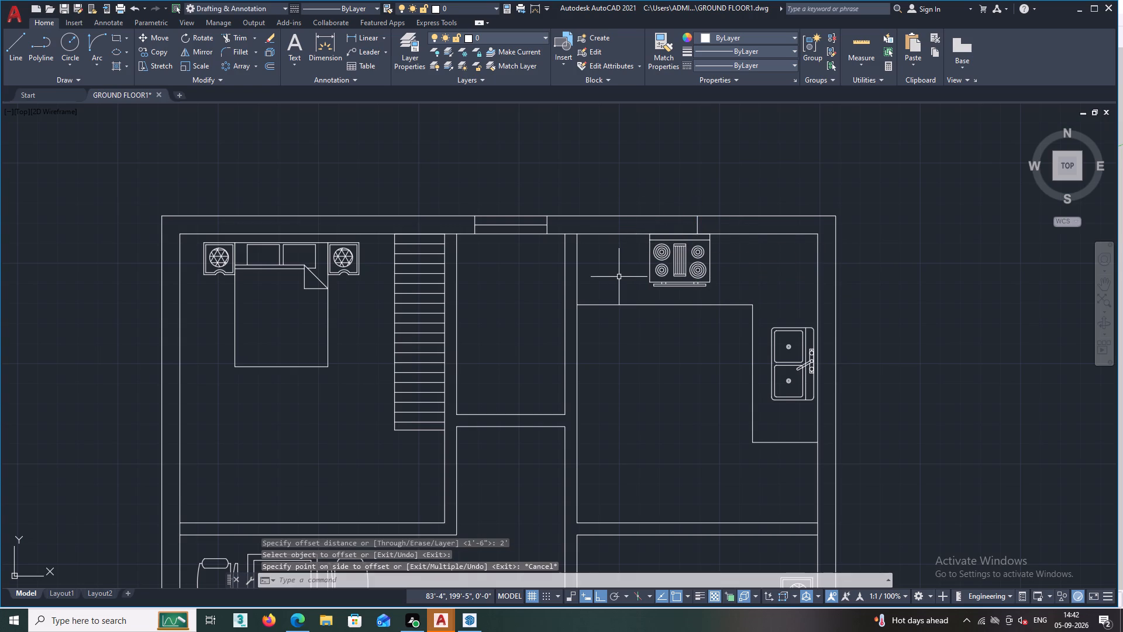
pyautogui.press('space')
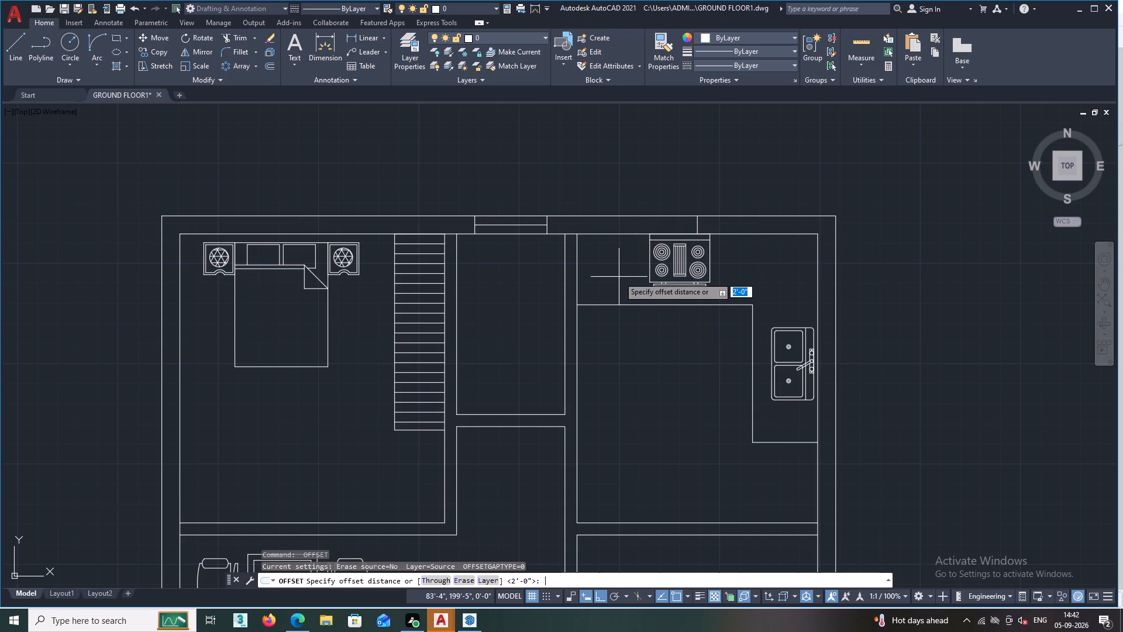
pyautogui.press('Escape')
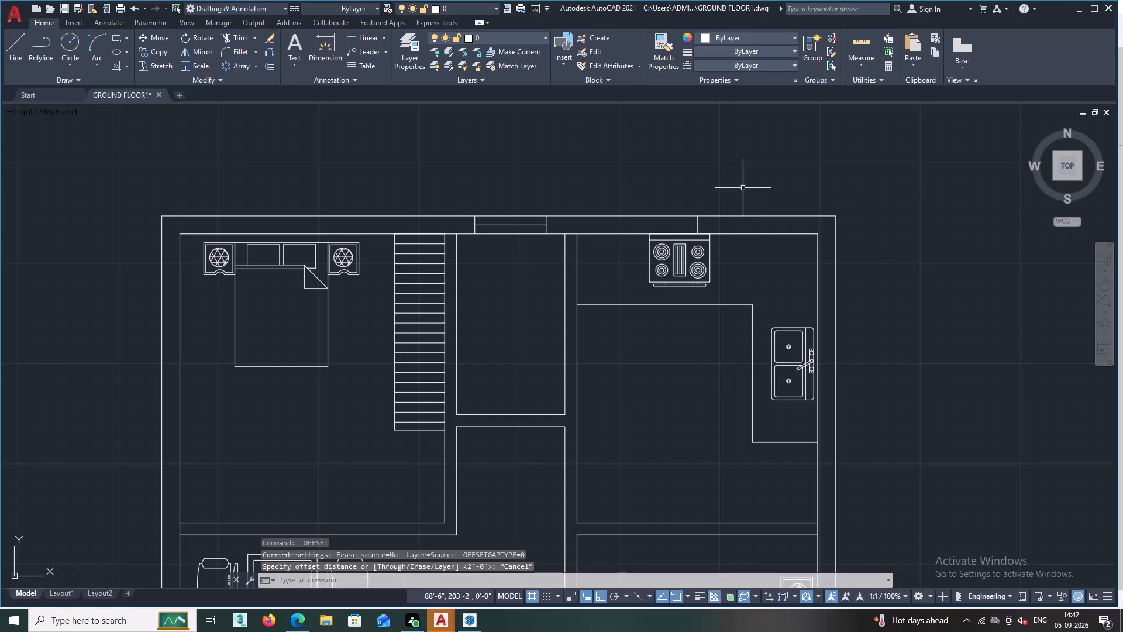
# Offset the vertical line across the top wall above the stove by 3' to both sides.
pyautogui.press('space')
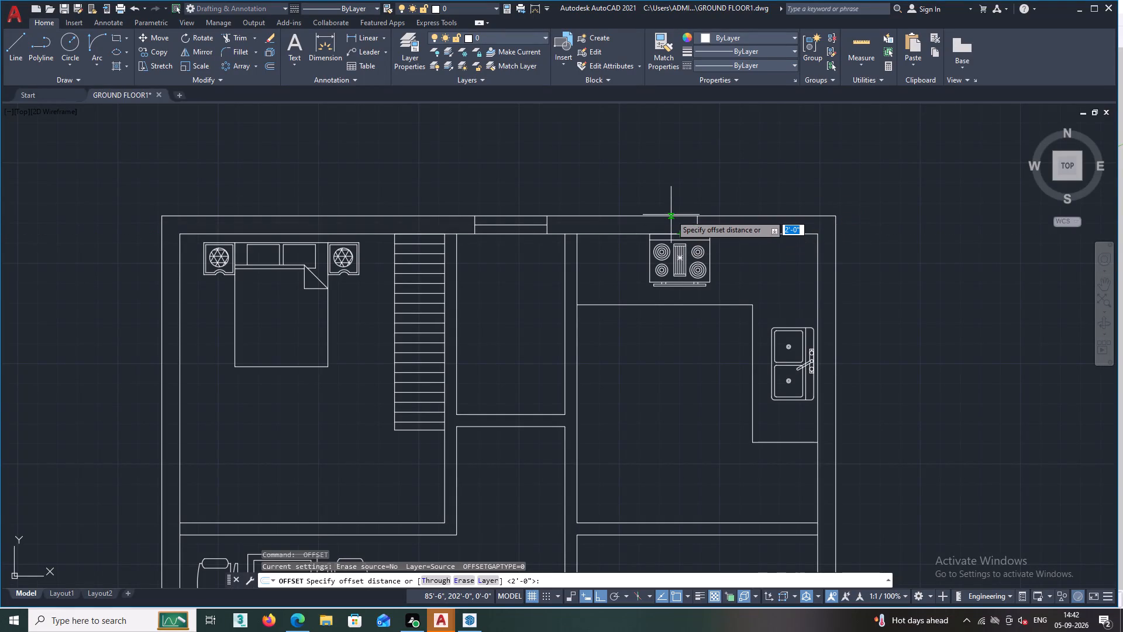
pyautogui.write("3'")
pyautogui.press('Return')
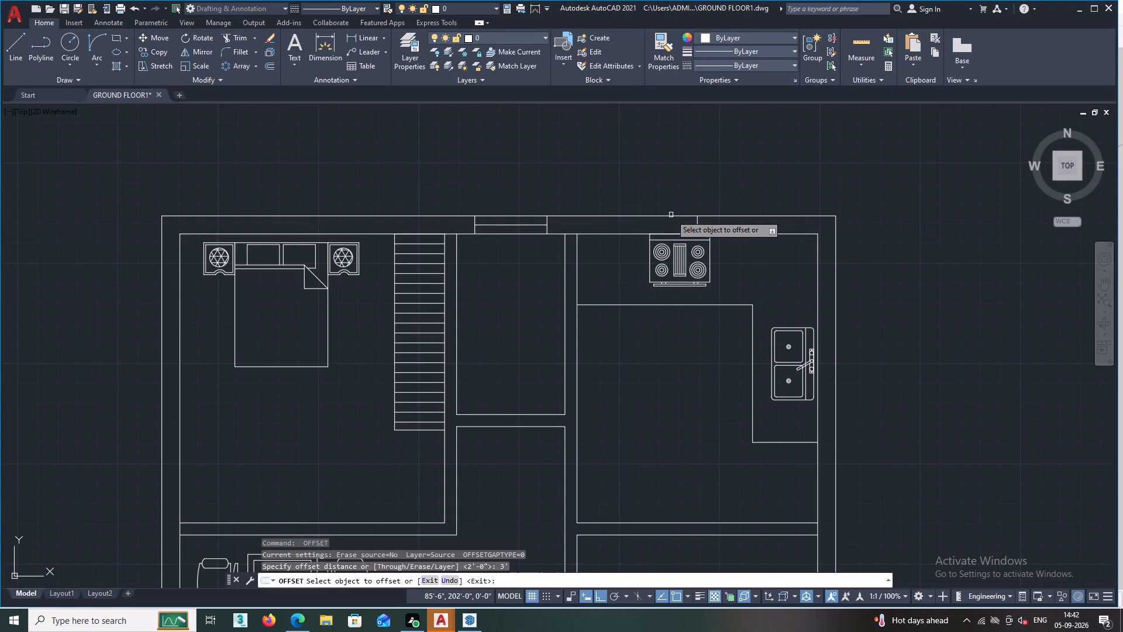
pyautogui.click(696, 223)
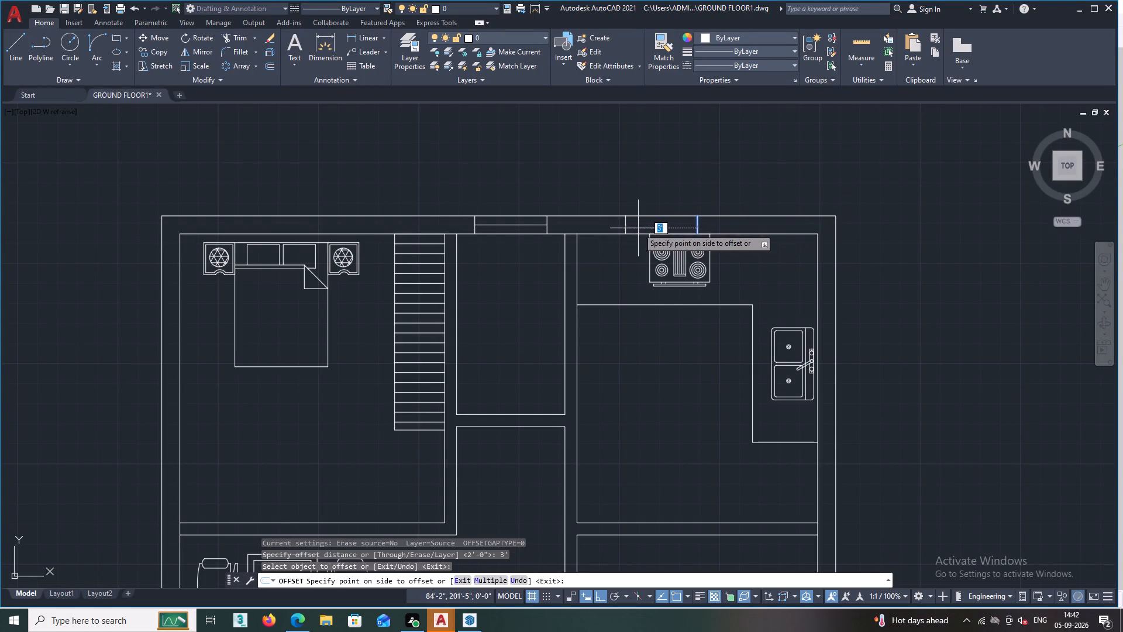
pyautogui.doubleClick(613, 238)
pyautogui.click(698, 226)
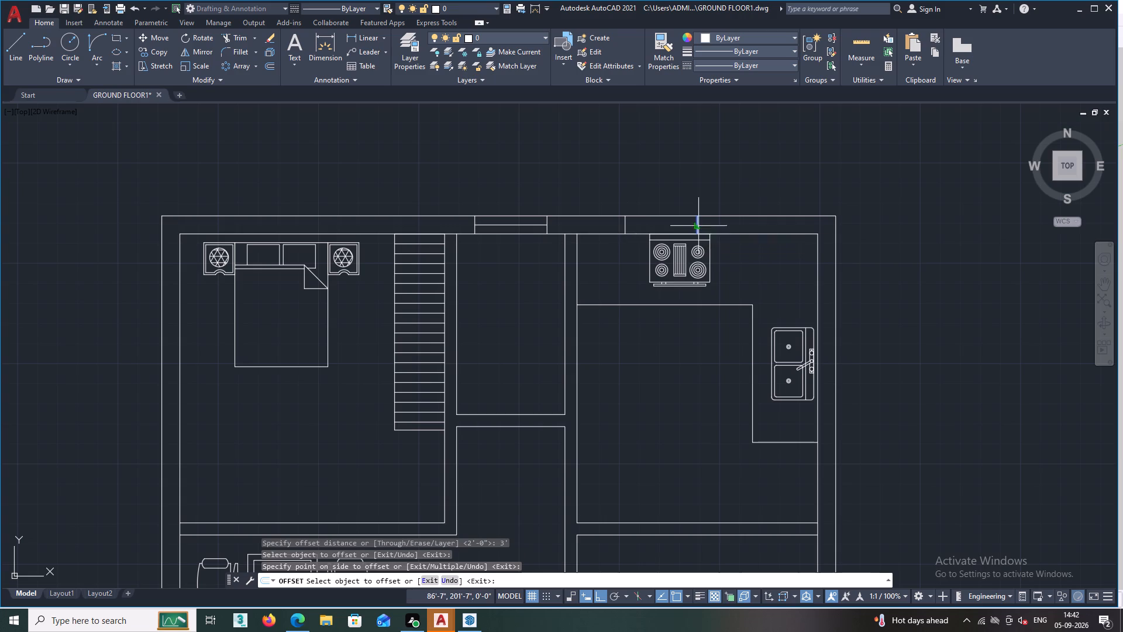
pyautogui.doubleClick(763, 232)
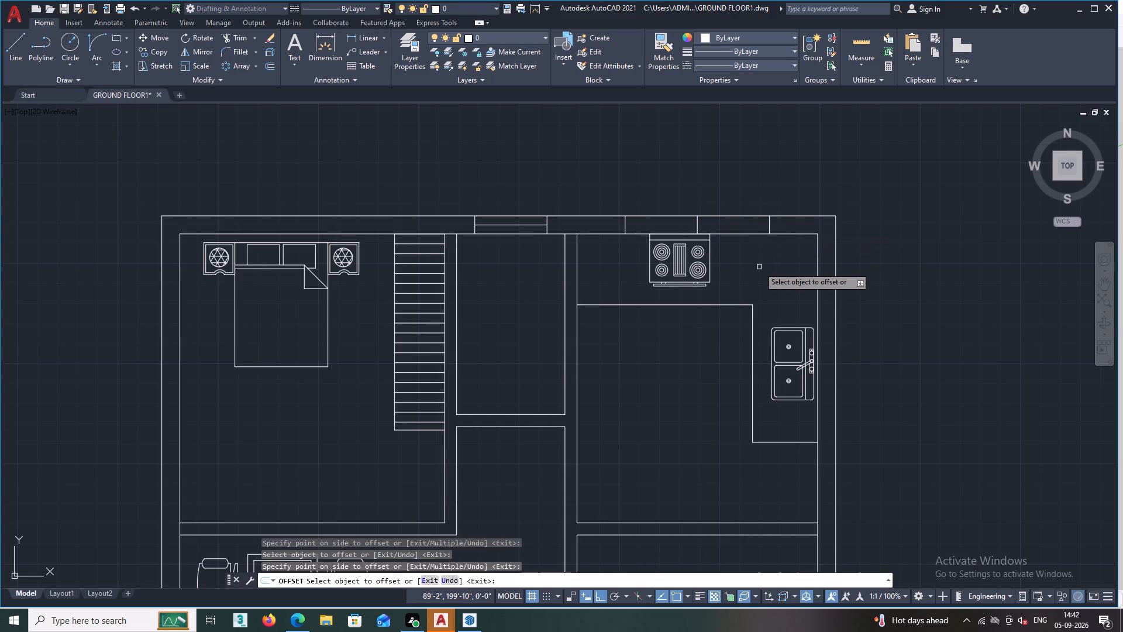
pyautogui.scroll(-1, 759, 267)
pyautogui.scroll(1, 756, 270)
pyautogui.press('Escape')
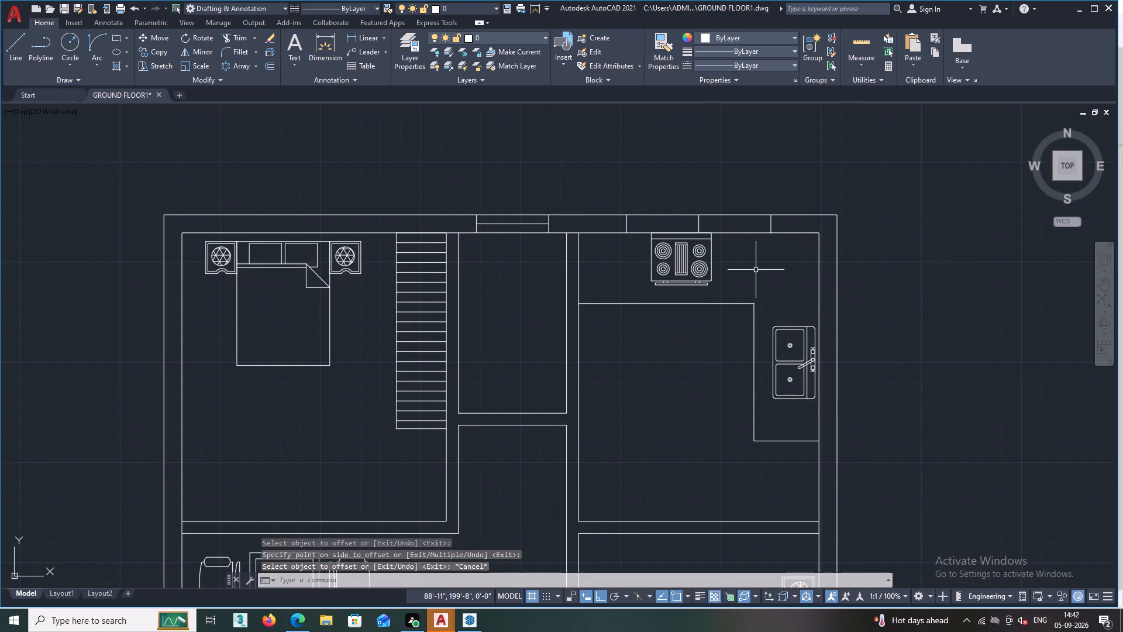
# Draw a horizontal line midway through the top wall's thickness, connecting the two outer offset lines above the kitchen.
pyautogui.write('L')
pyautogui.press('space')
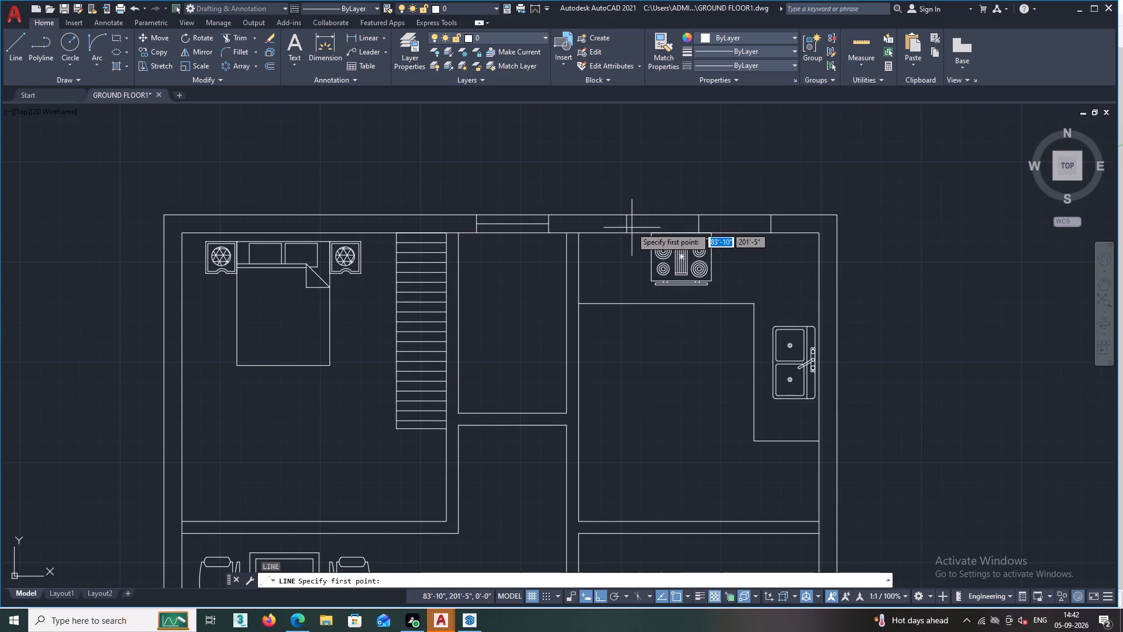
pyautogui.click(626, 225)
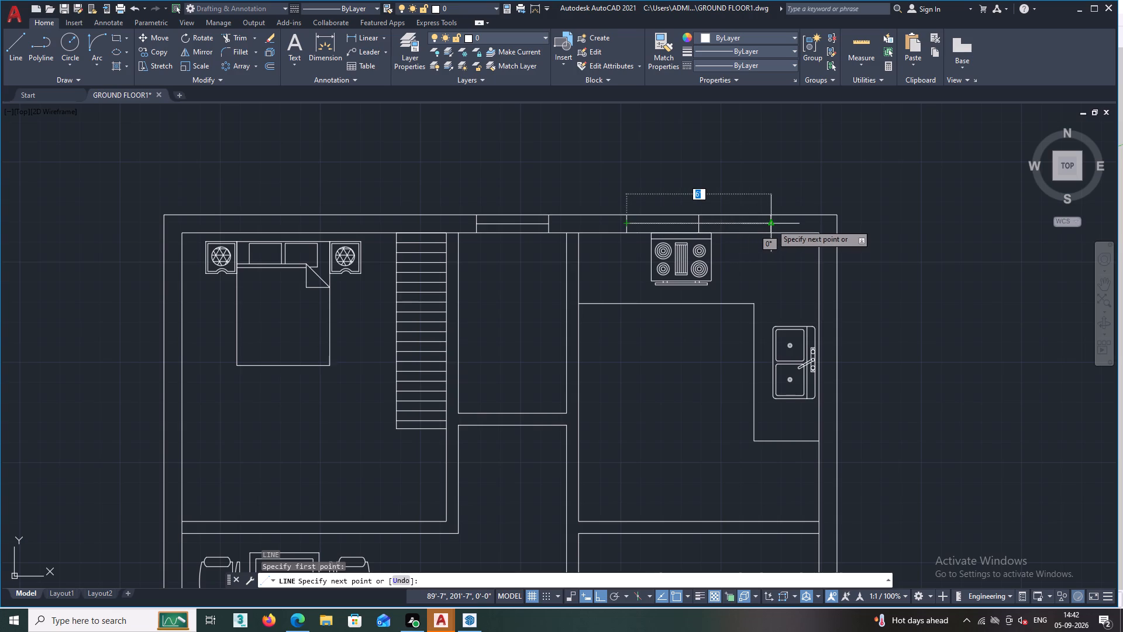
pyautogui.doubleClick(773, 224)
pyautogui.press('space')
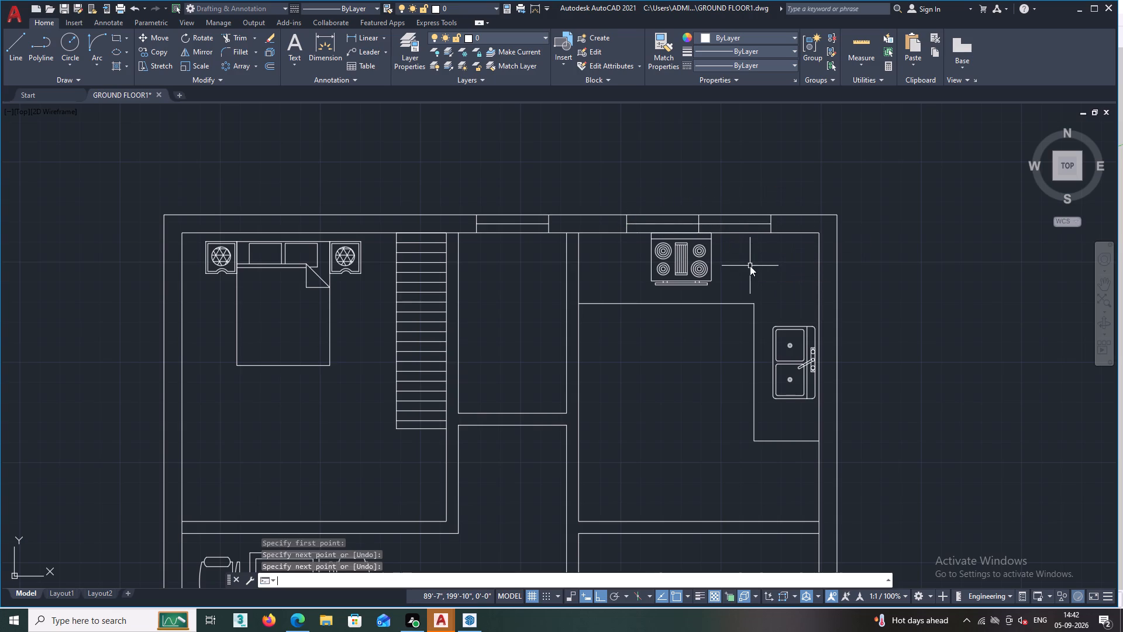
# Delete the middle vertical line between the two opening edges in the kitchen's top wall.
pyautogui.scroll(2, 716, 225)
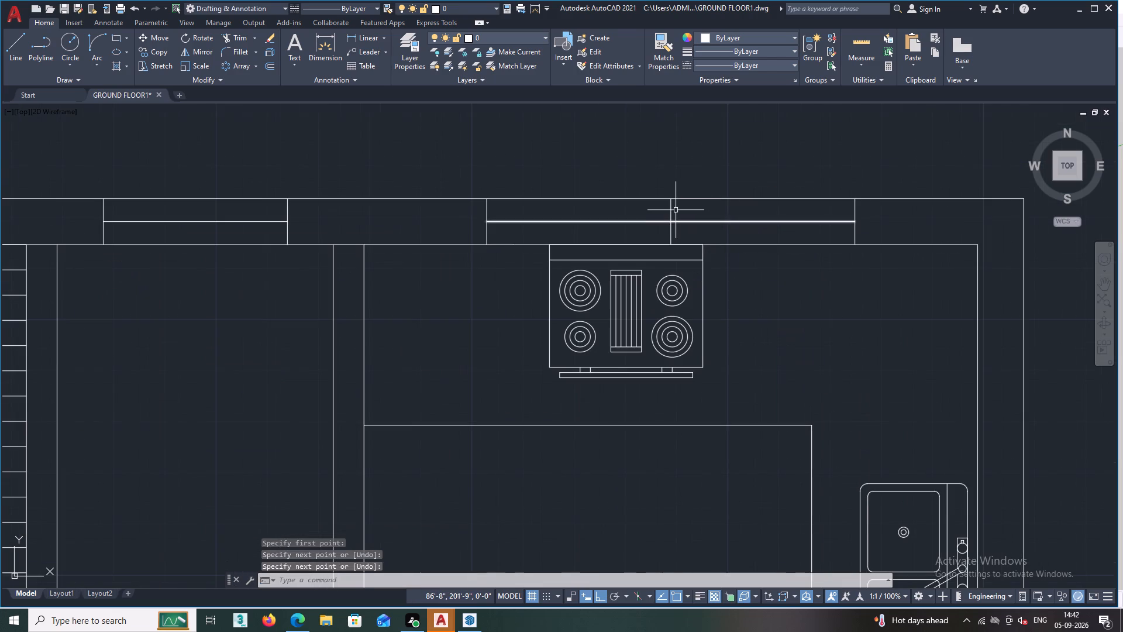
pyautogui.click(670, 209)
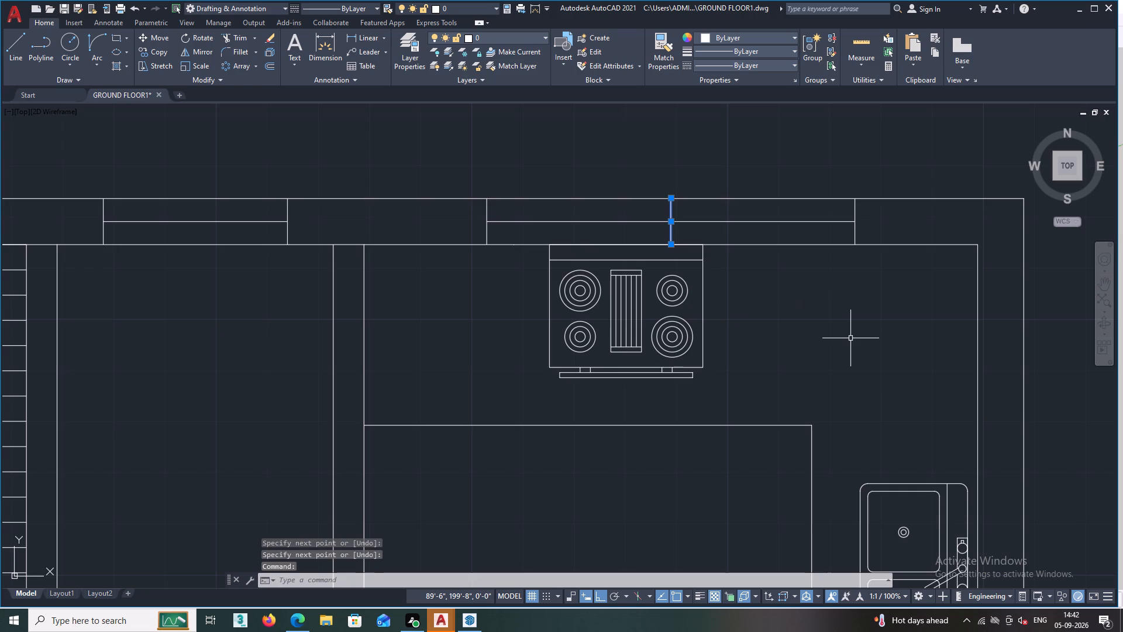
pyautogui.press('Delete')
# Draw a 9" horizontal line across the kitchen's right exterior wall, beside the lower tap handle of the sink.
pyautogui.scroll(-4, 855, 335)
pyautogui.moveTo(772, 428); pyautogui.dragTo(770, 377, button='middle')
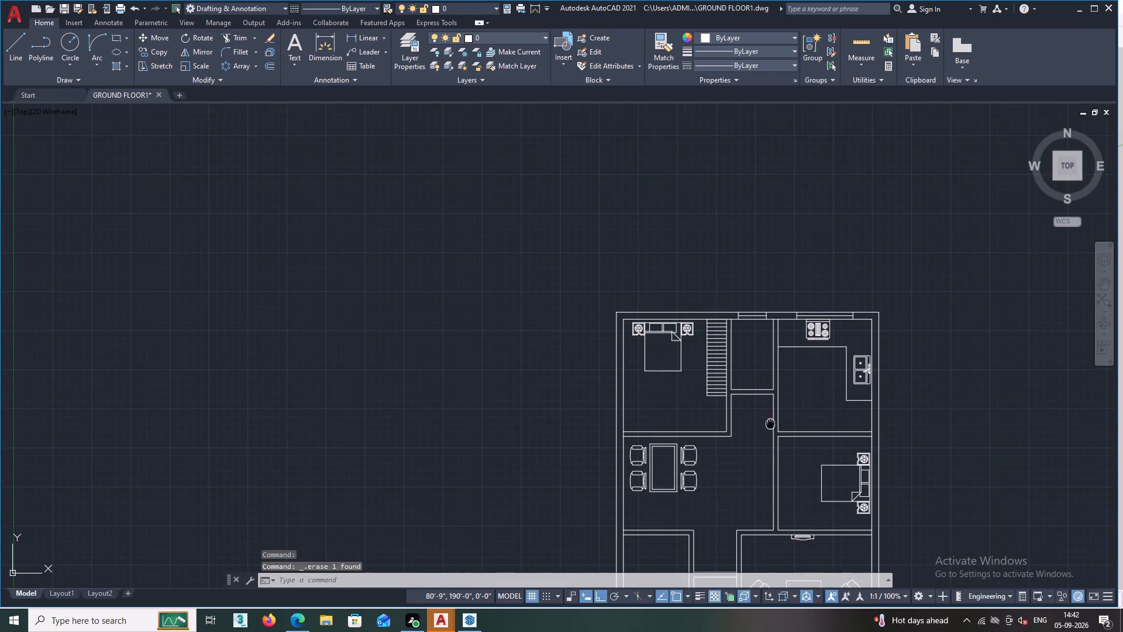
pyautogui.moveTo(770, 377); pyautogui.dragTo(768, 351, button='middle')
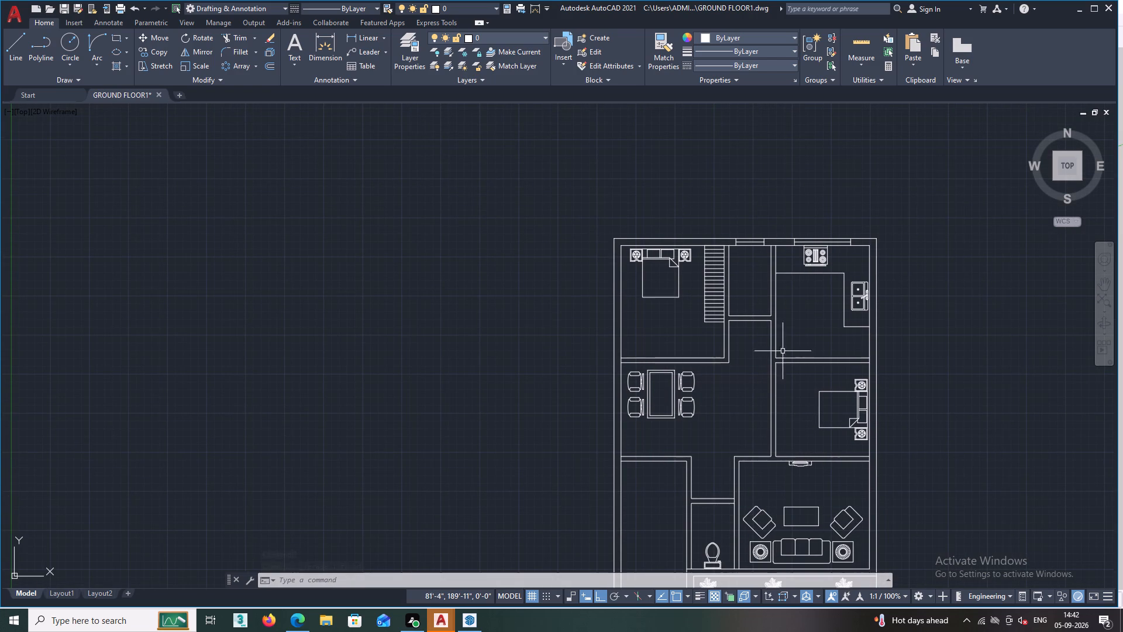
pyautogui.scroll(1, 956, 446)
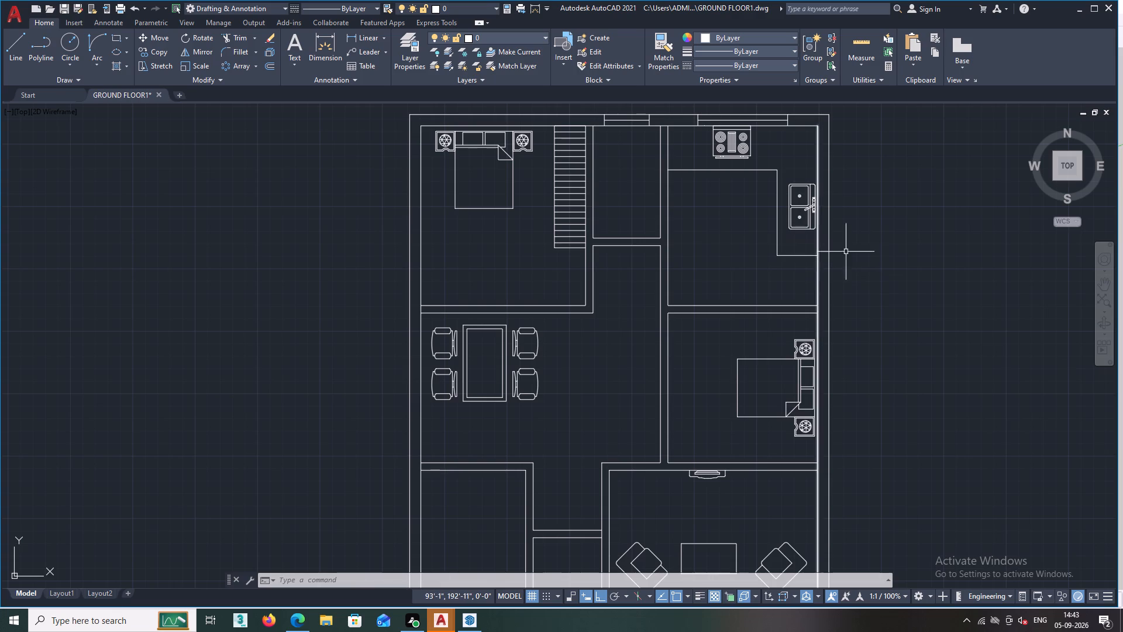
pyautogui.write('L')
pyautogui.press('space')
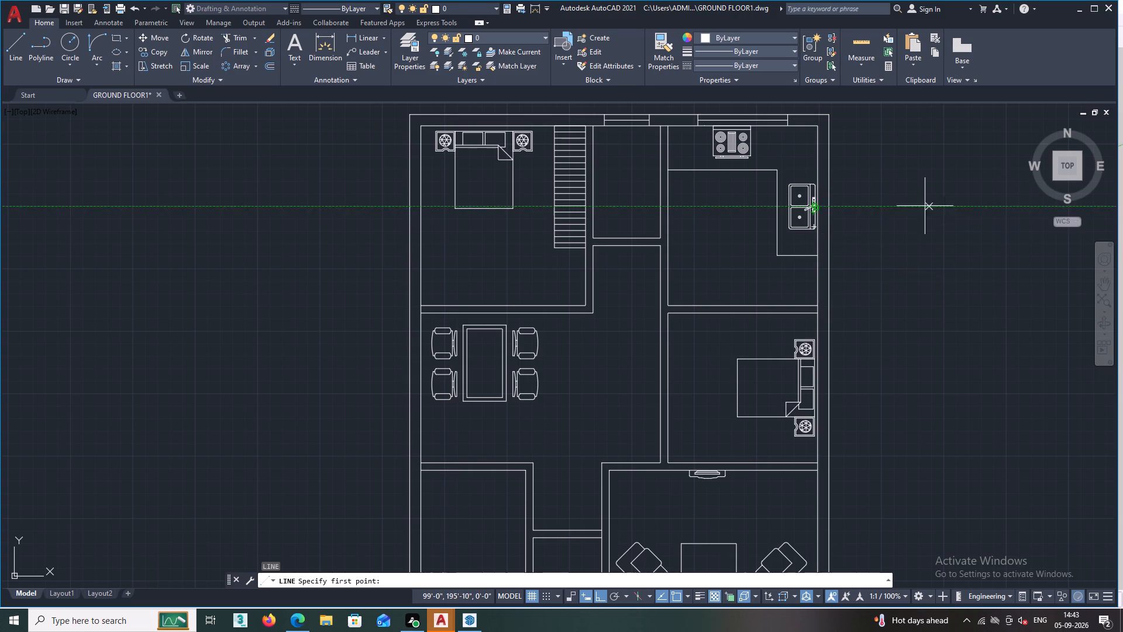
pyautogui.scroll(3, 815, 219)
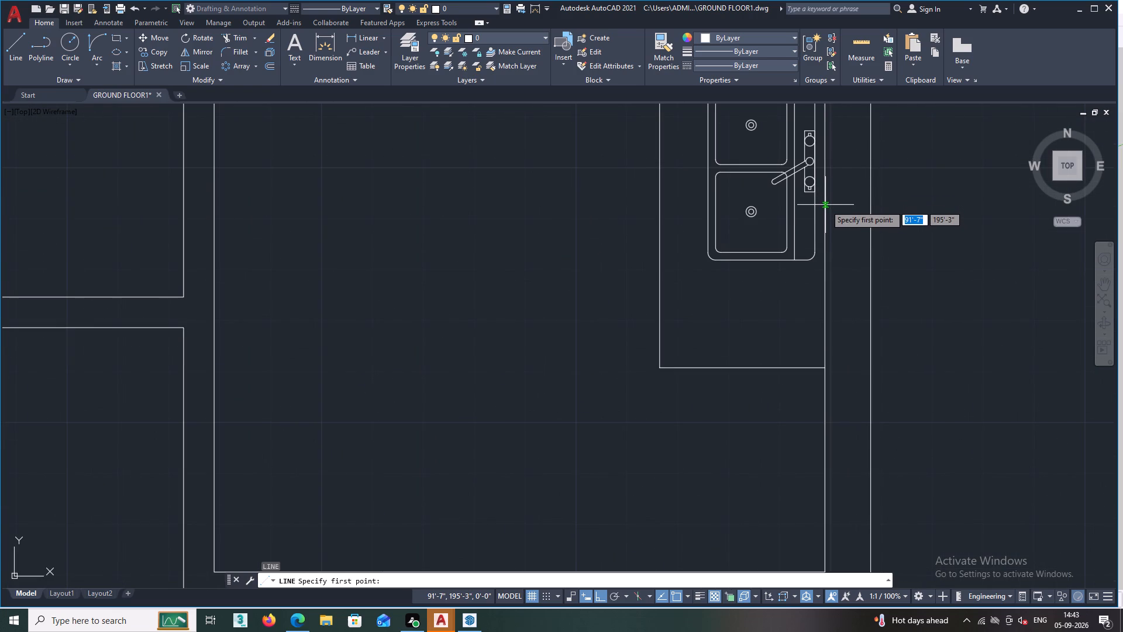
pyautogui.scroll(-3, 825, 205)
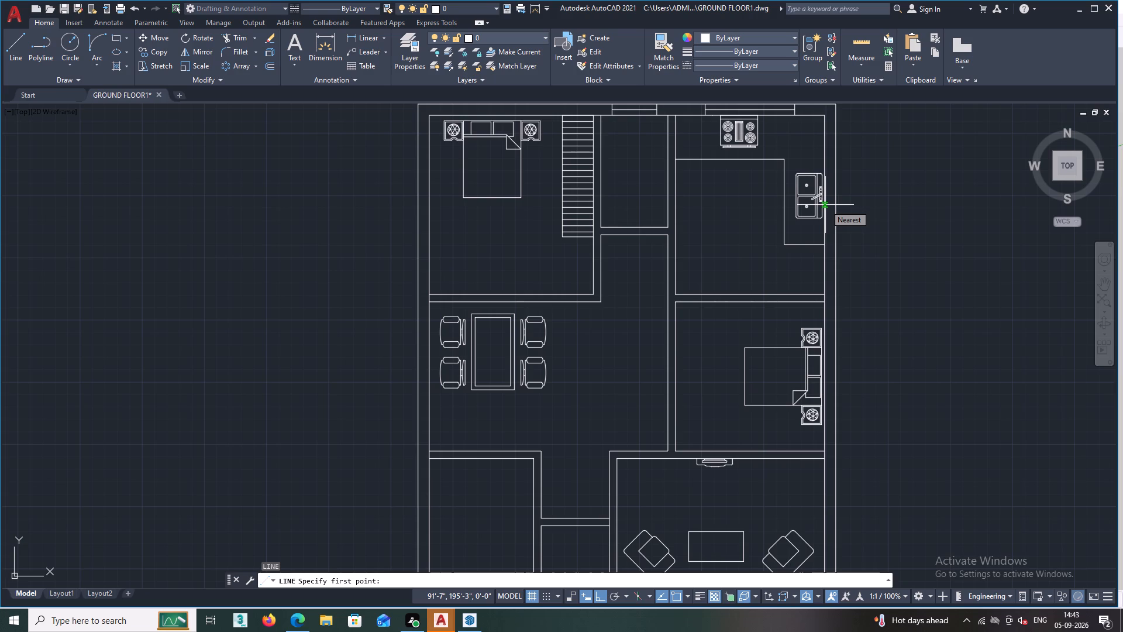
pyautogui.scroll(3, 825, 205)
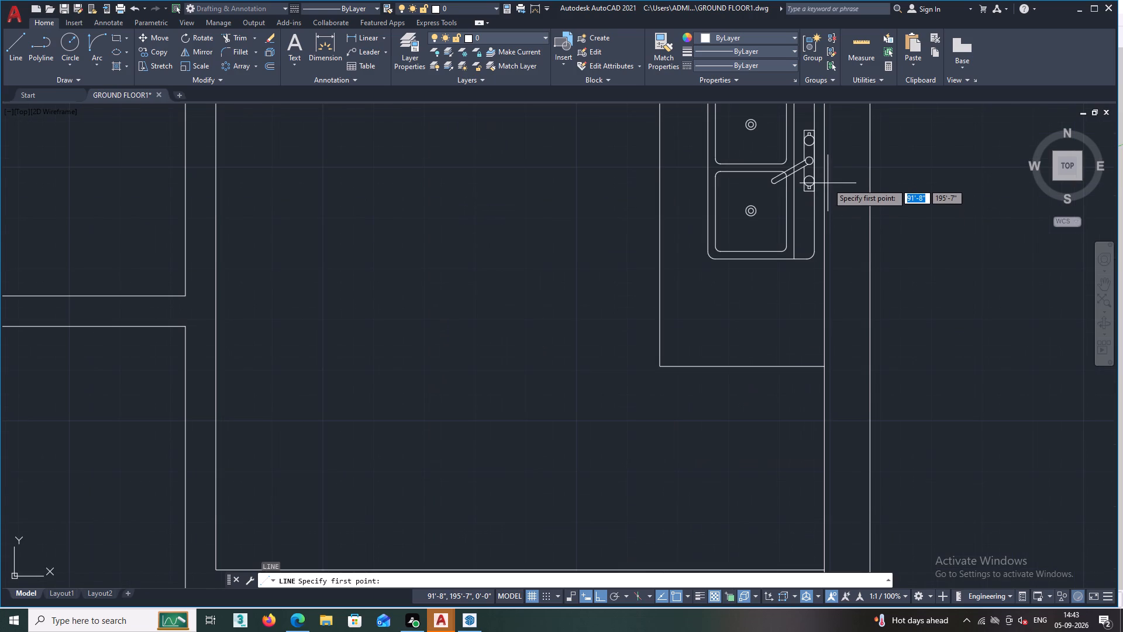
pyautogui.scroll(3, 825, 186)
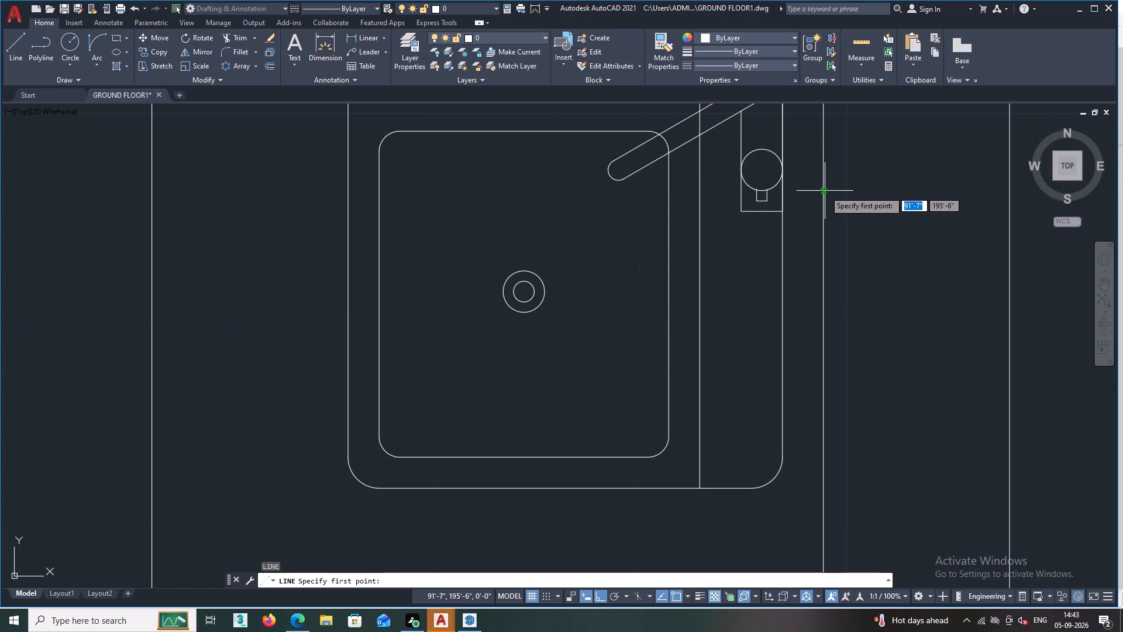
pyautogui.doubleClick(823, 191)
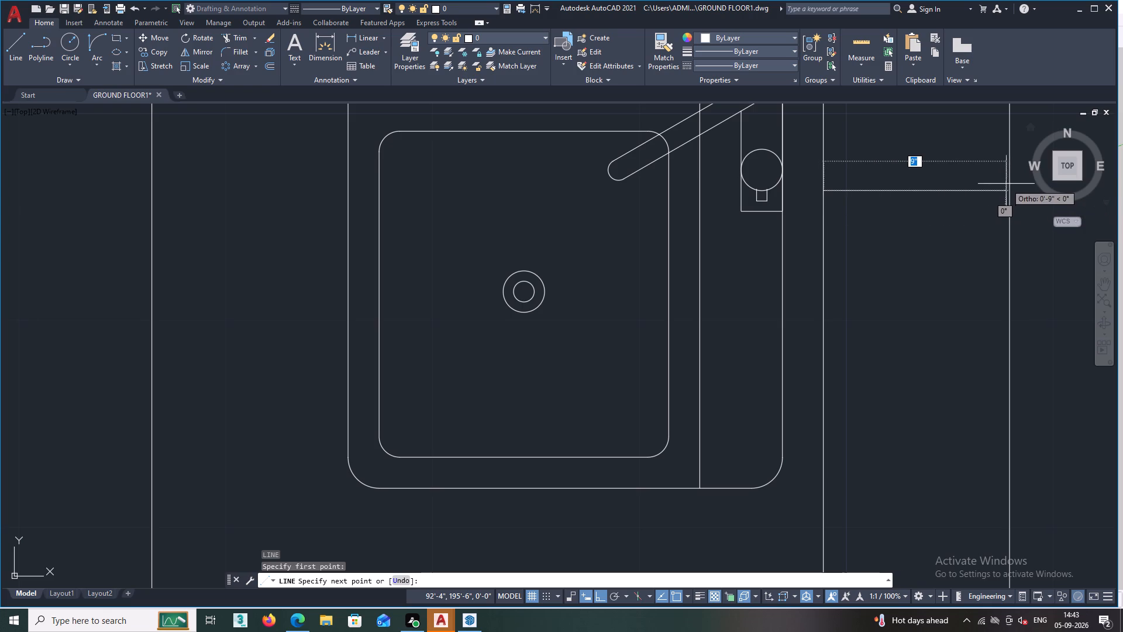
pyautogui.click(1008, 190)
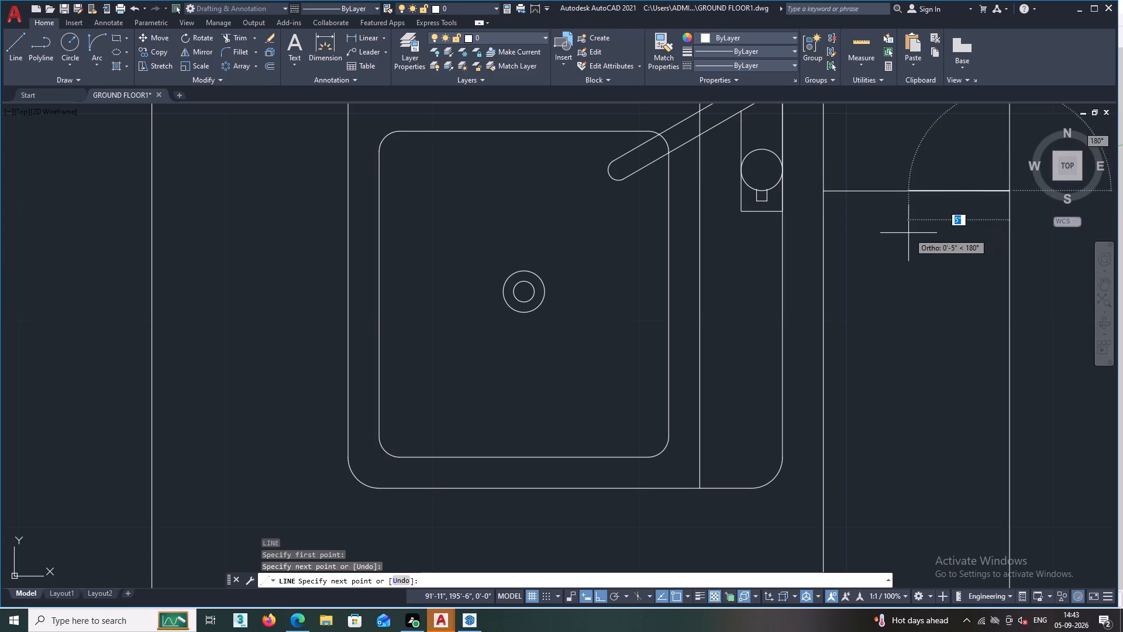
pyautogui.press('space')
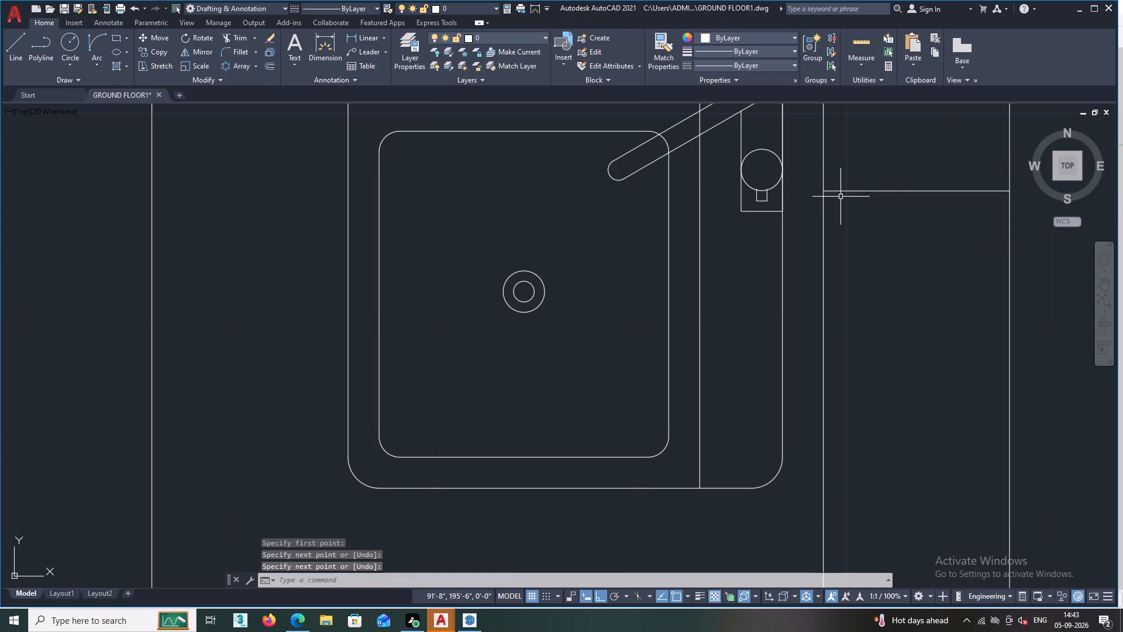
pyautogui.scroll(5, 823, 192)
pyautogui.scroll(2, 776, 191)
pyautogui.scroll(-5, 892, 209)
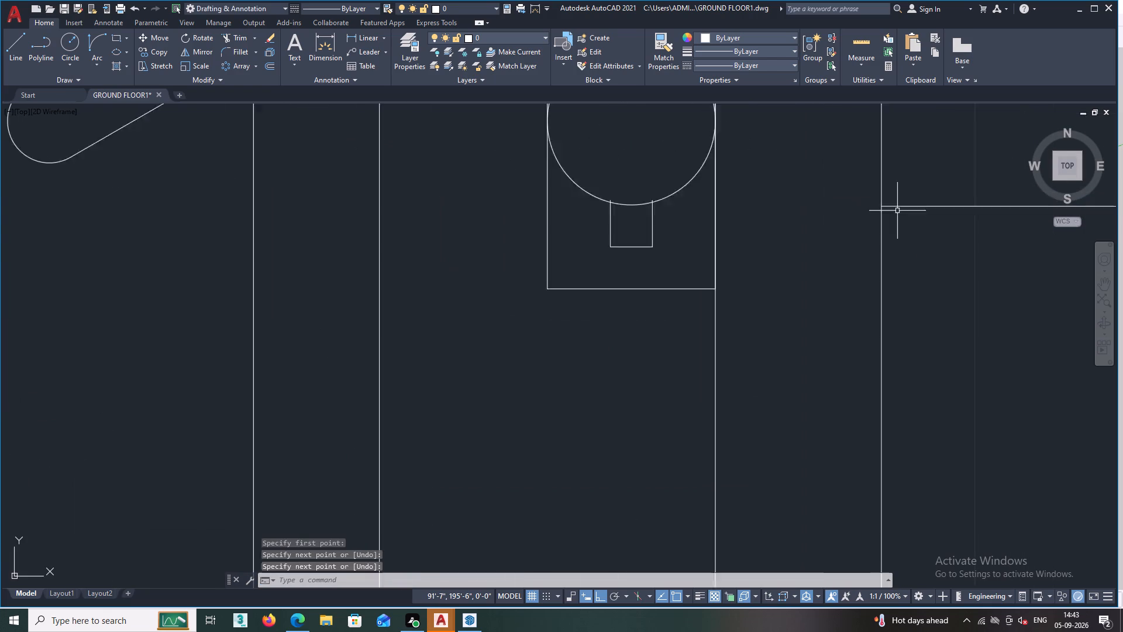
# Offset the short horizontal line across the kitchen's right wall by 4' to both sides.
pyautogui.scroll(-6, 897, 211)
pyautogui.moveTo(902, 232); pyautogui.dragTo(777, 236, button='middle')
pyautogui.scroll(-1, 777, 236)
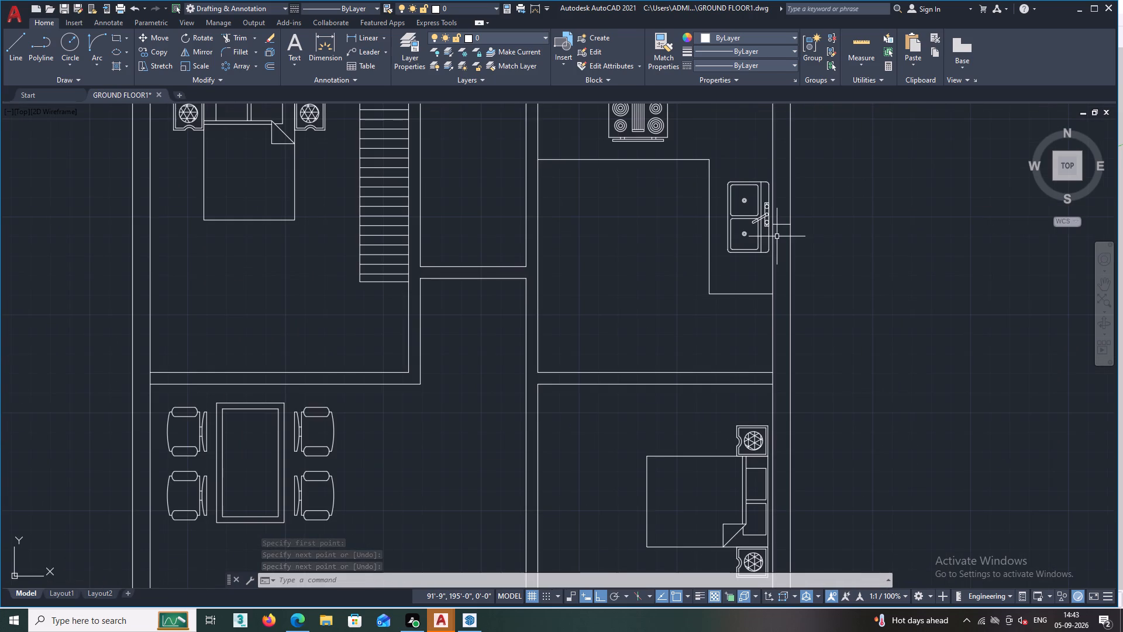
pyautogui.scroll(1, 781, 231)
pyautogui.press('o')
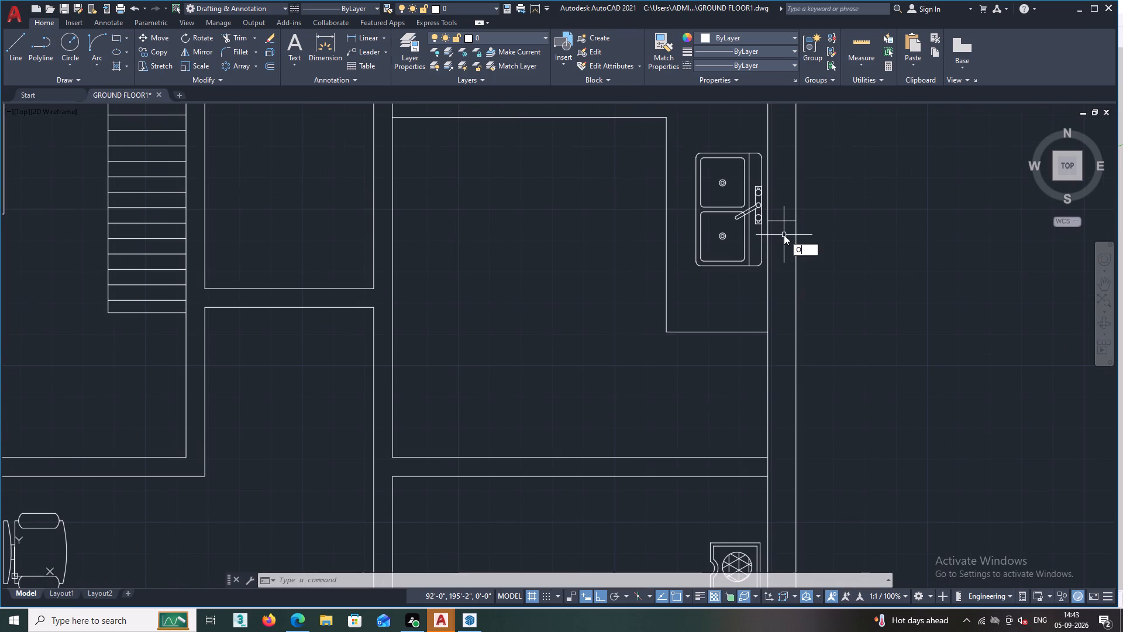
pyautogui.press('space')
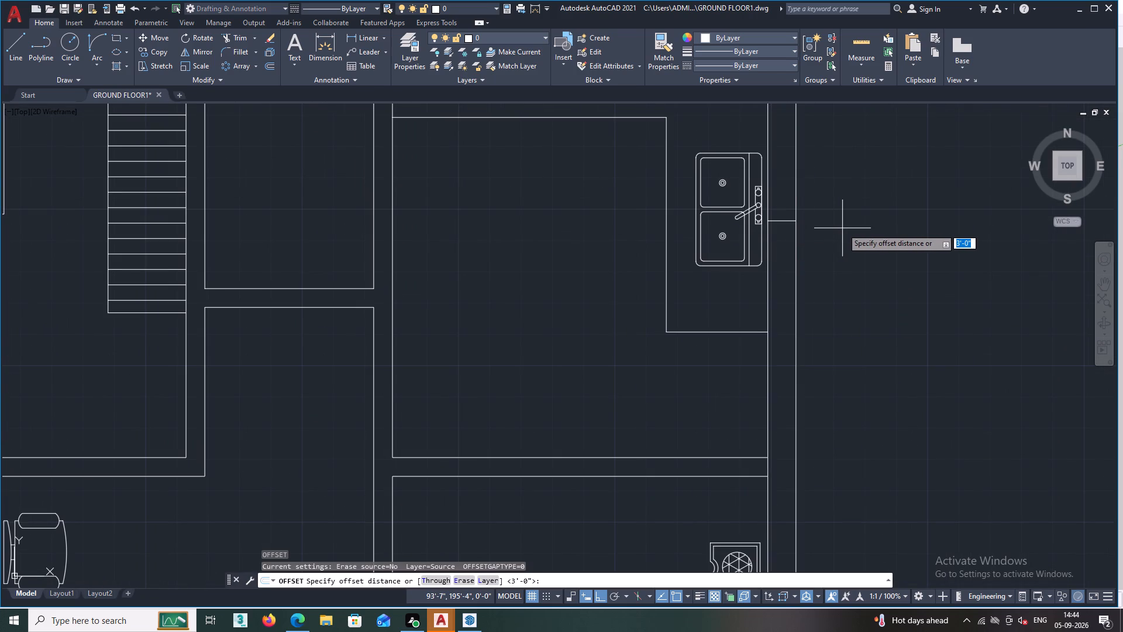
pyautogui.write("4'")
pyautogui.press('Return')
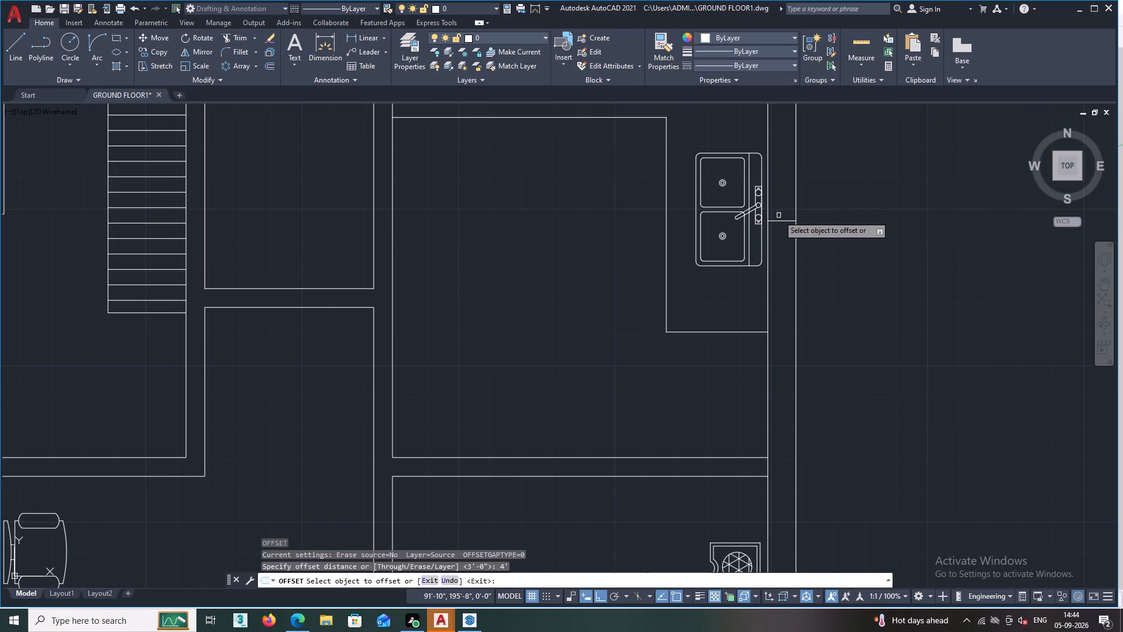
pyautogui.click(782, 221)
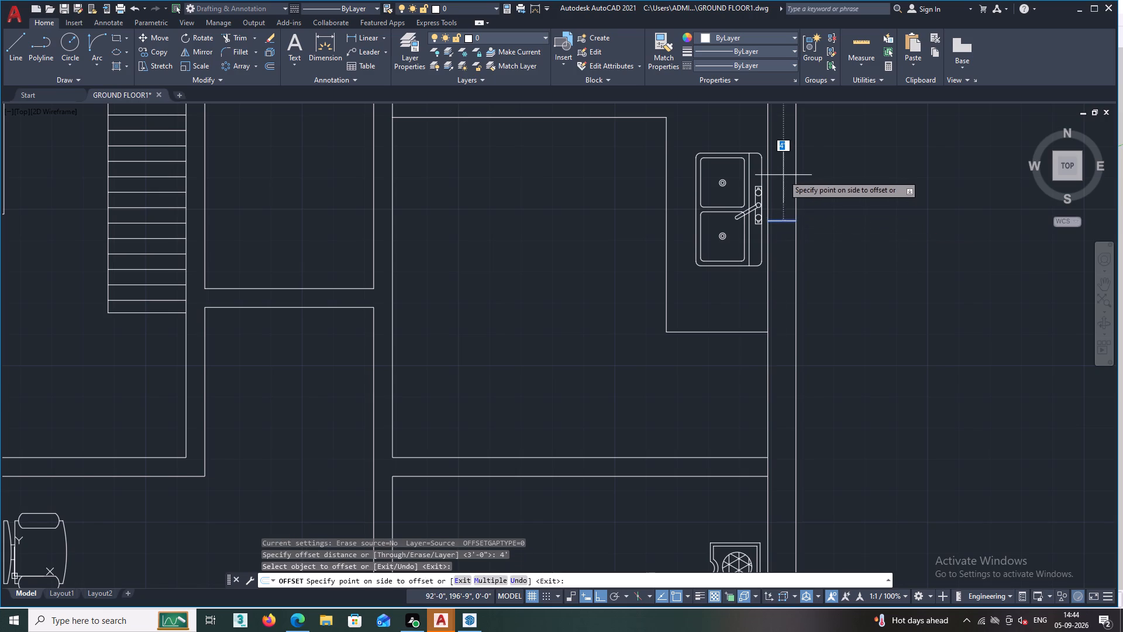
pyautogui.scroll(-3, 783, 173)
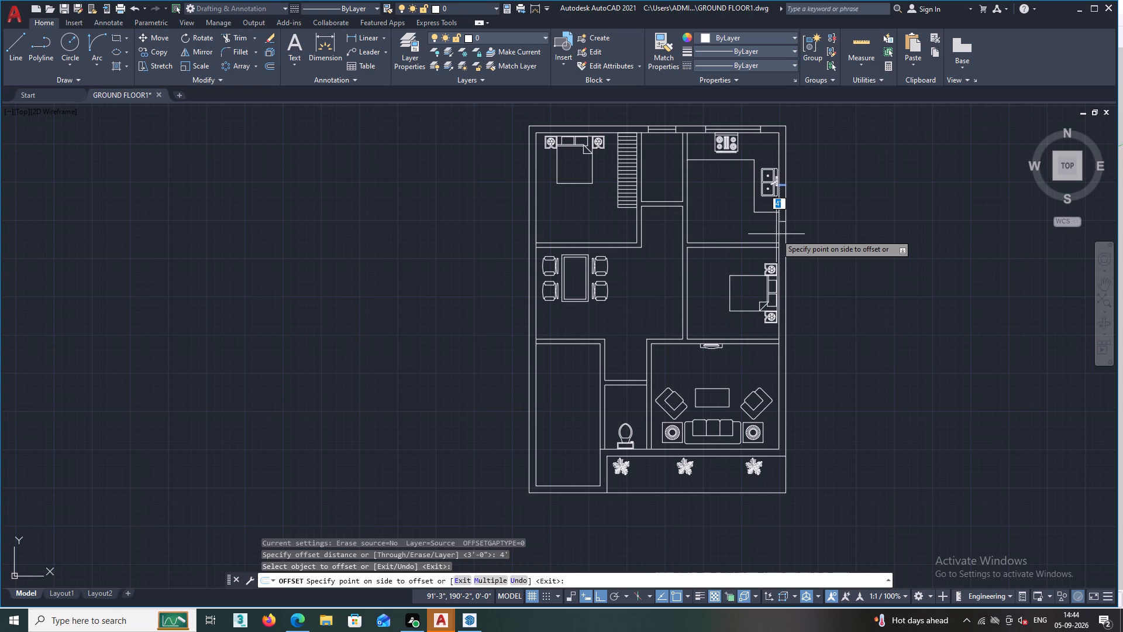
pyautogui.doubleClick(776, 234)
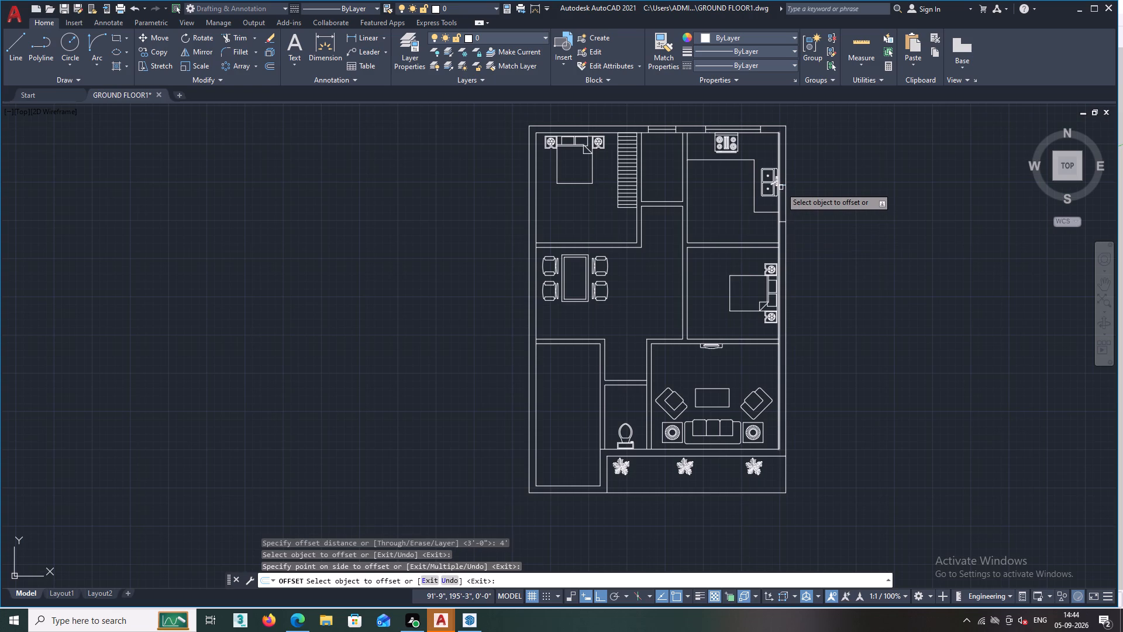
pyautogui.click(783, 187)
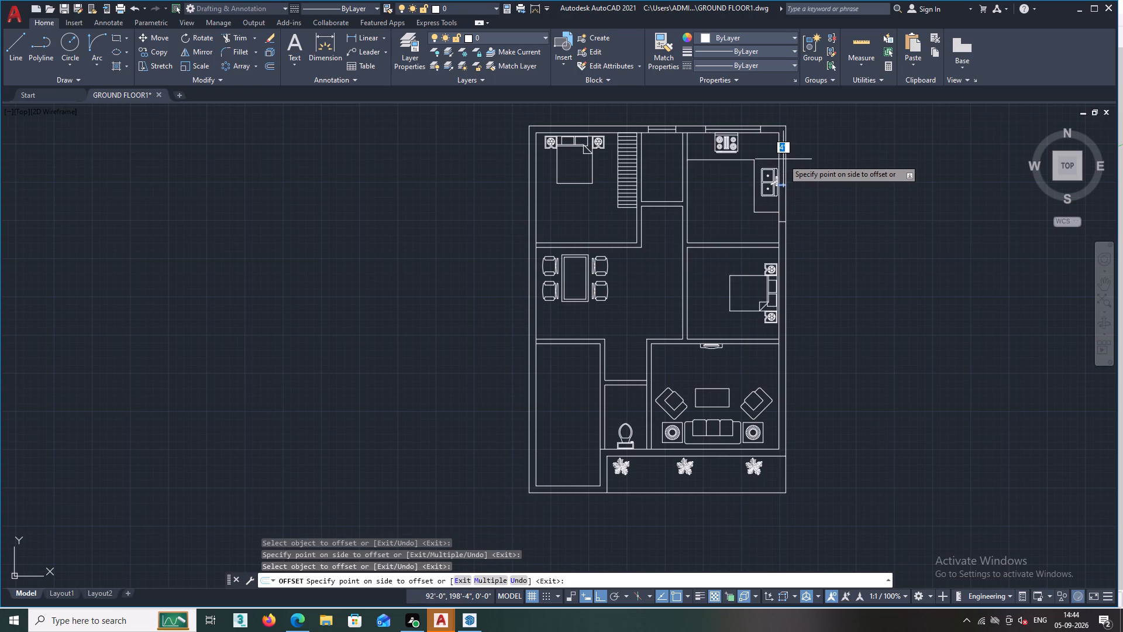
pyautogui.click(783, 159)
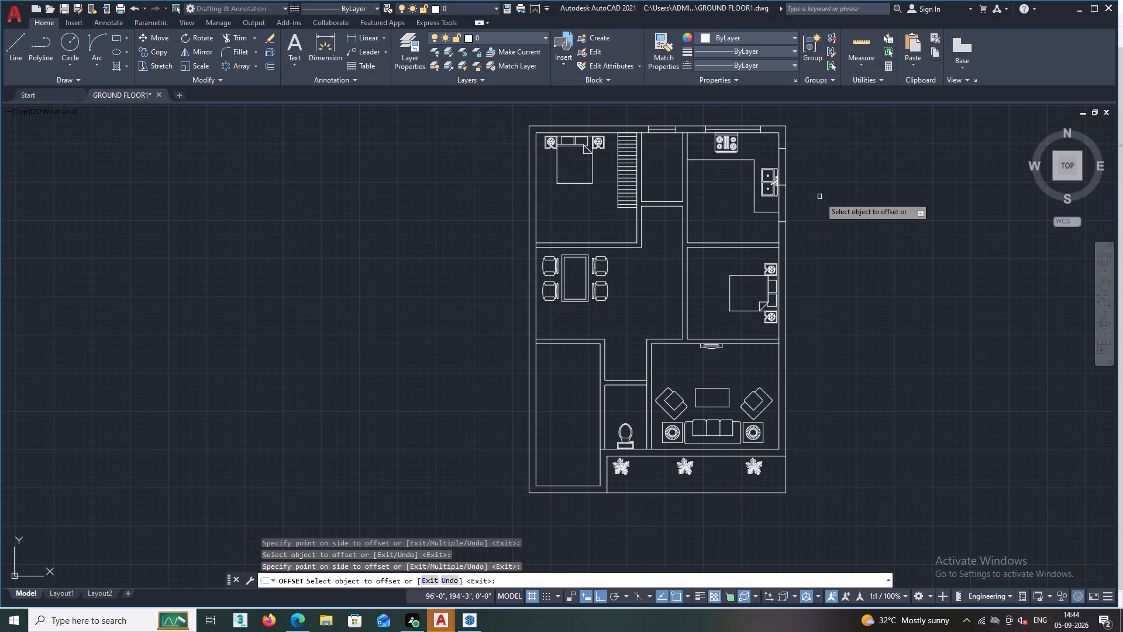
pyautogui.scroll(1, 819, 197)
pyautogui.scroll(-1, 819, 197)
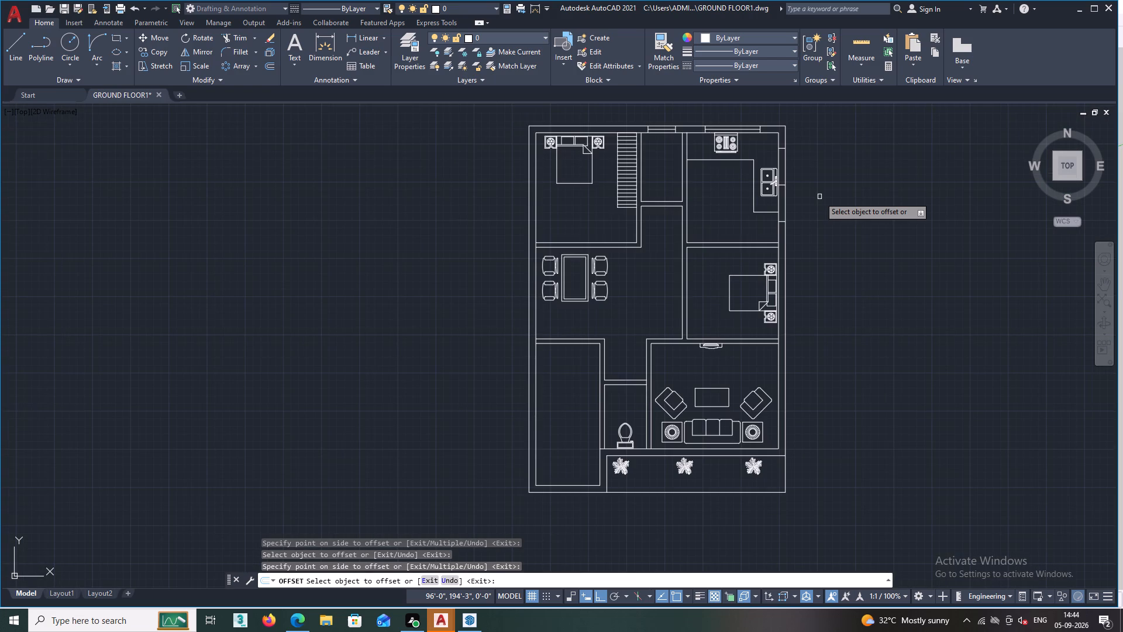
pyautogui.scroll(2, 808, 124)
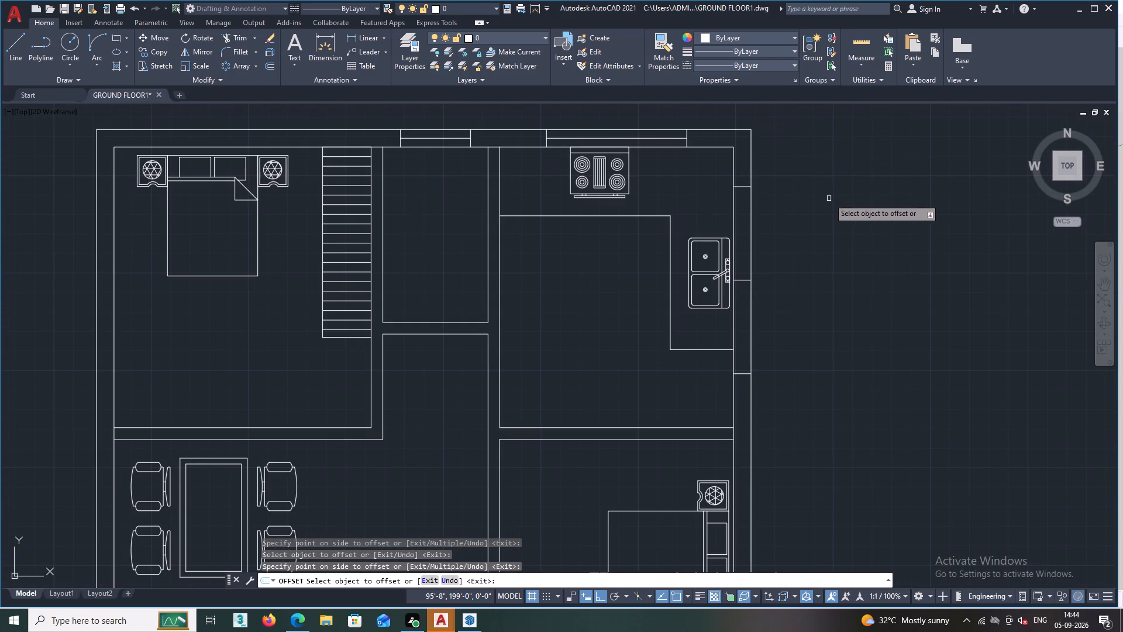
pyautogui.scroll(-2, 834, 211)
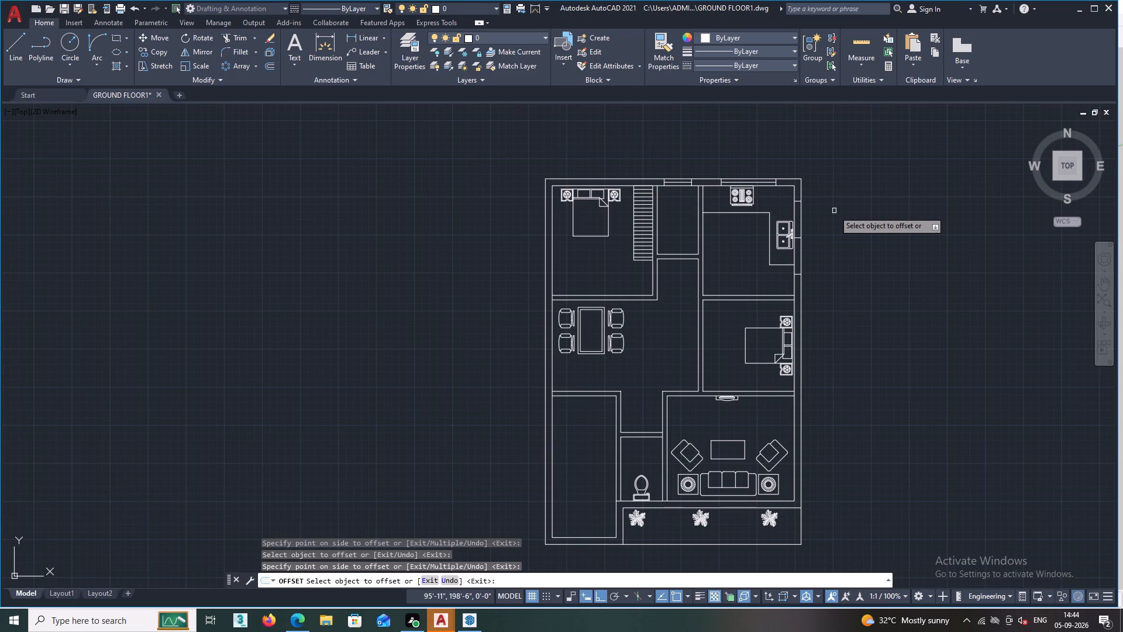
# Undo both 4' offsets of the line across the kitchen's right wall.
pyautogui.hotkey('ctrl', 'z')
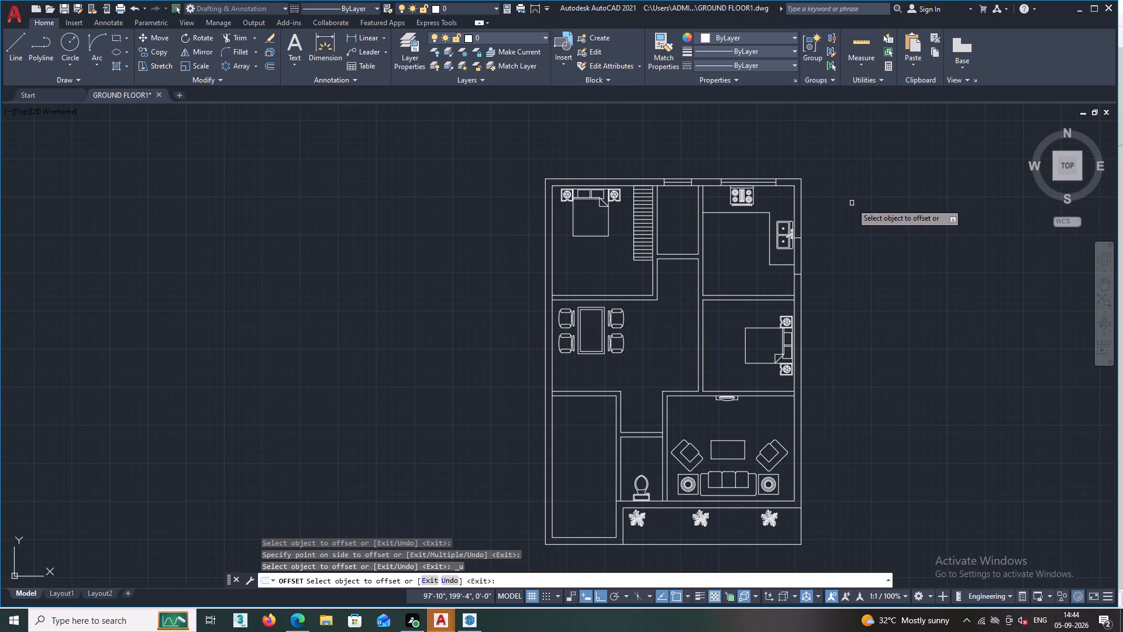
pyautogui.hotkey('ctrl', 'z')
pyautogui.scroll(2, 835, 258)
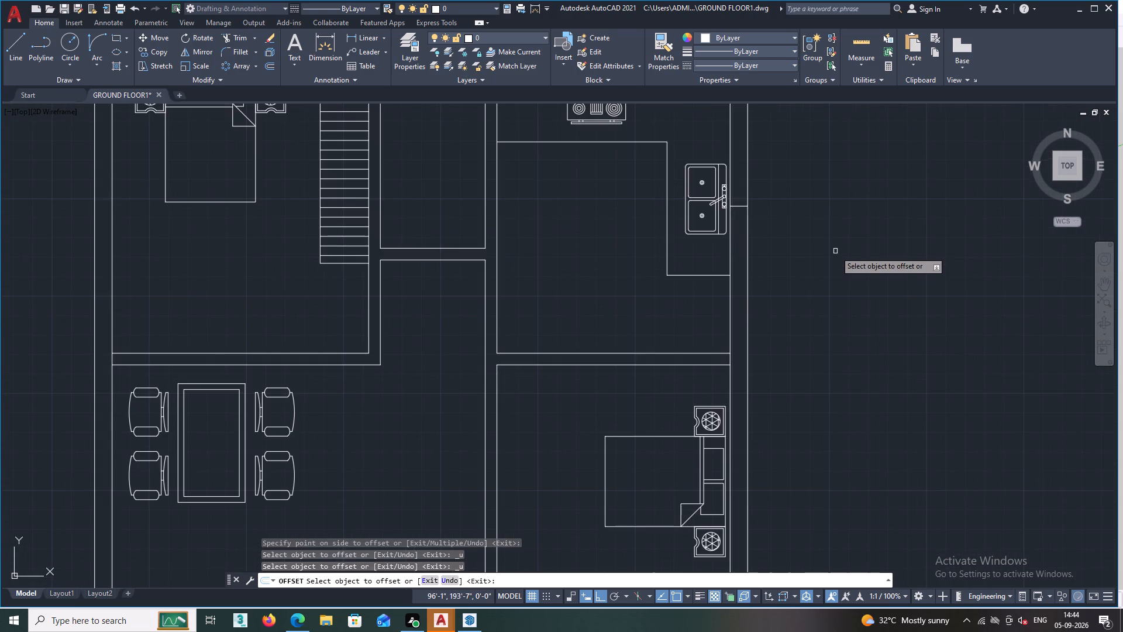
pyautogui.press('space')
# Offset the short horizontal line across the kitchen's right wall, beside the sink, by 3' to both sides.
pyautogui.write('O')
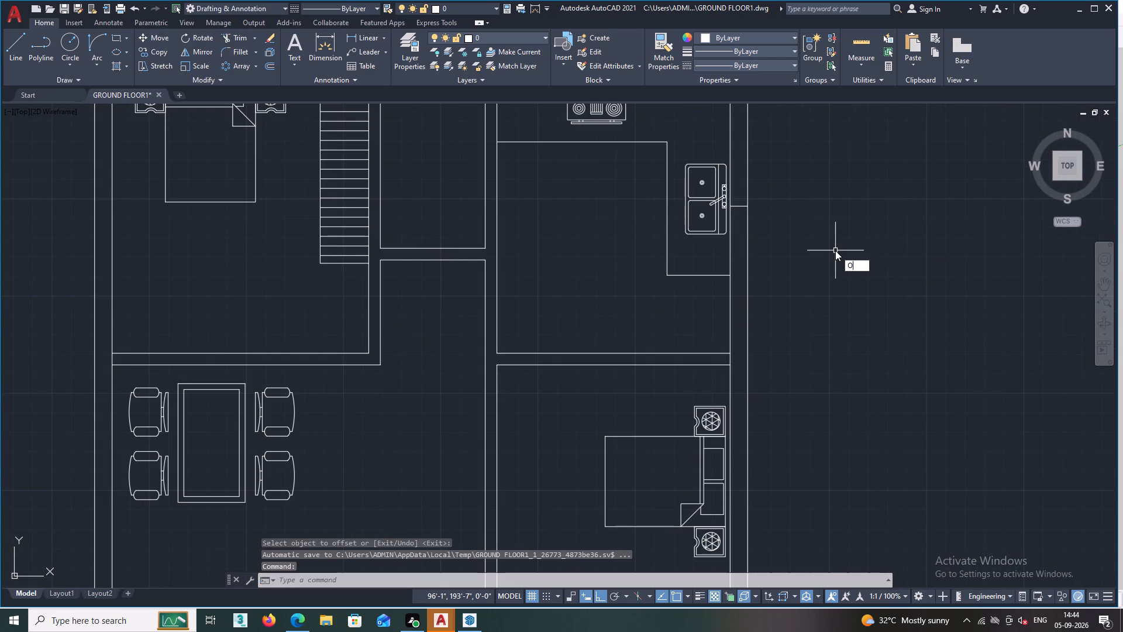
pyautogui.press('space')
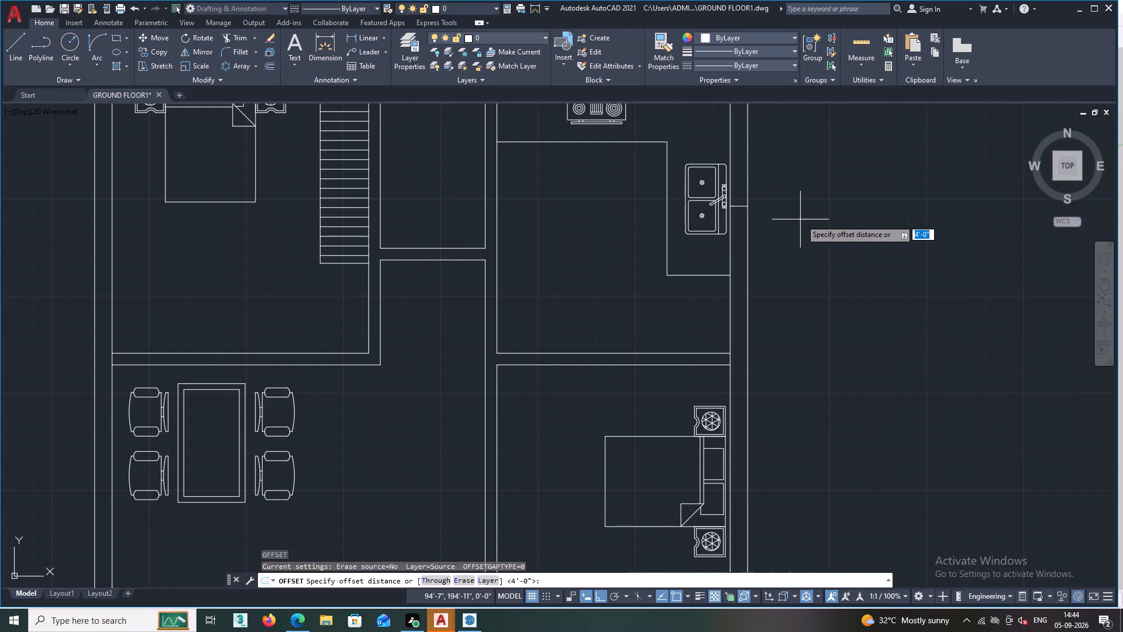
pyautogui.write("3'")
pyautogui.press('Return')
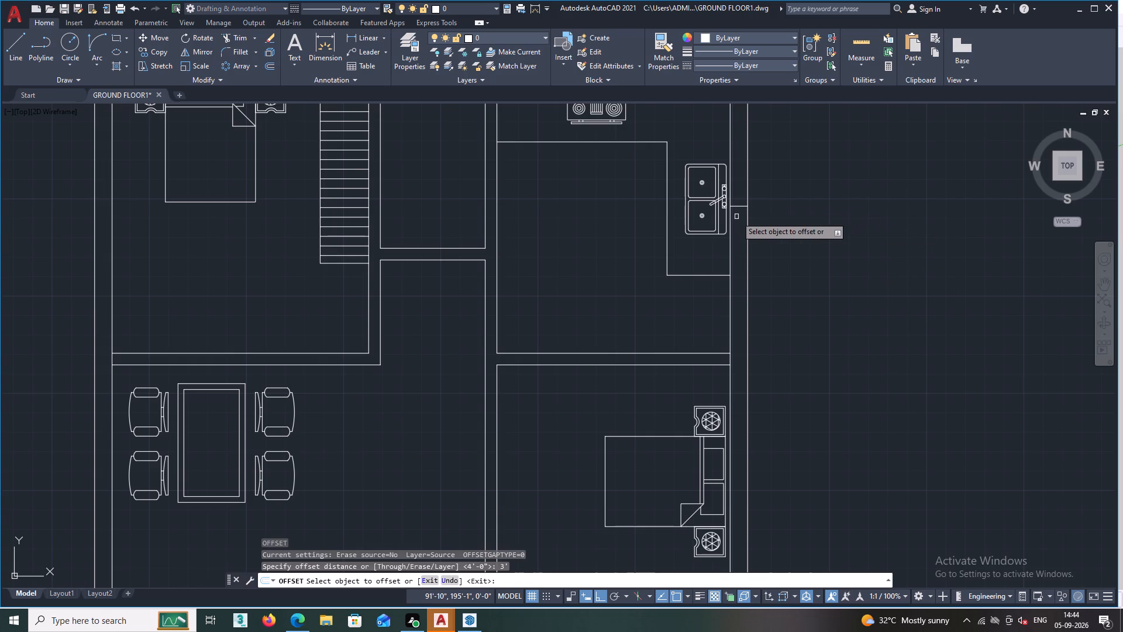
pyautogui.click(738, 206)
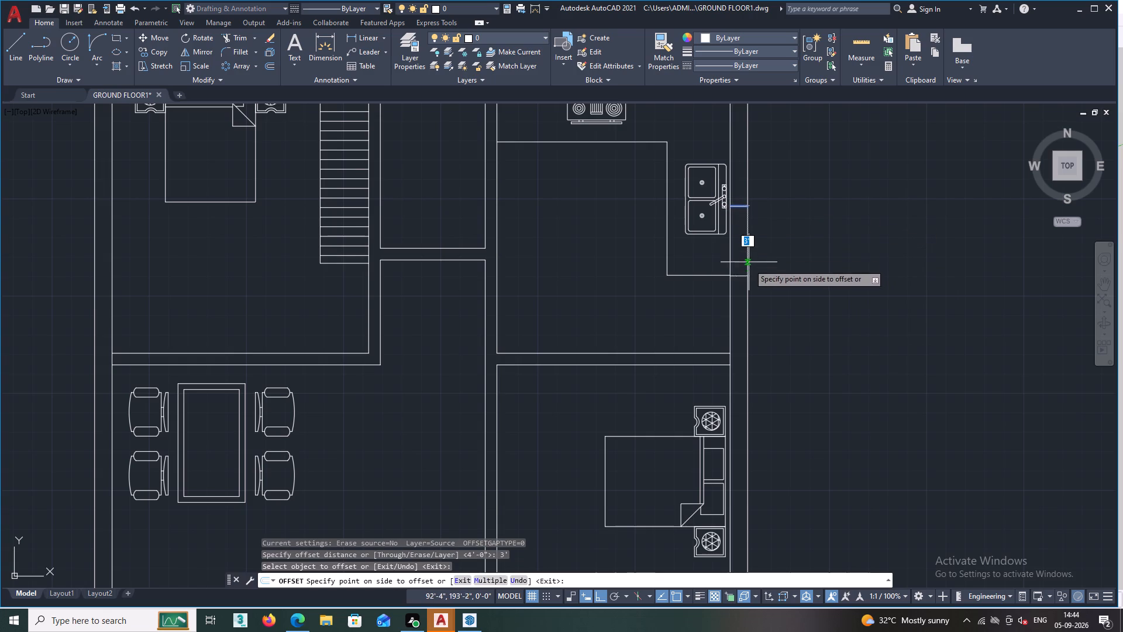
pyautogui.click(747, 295)
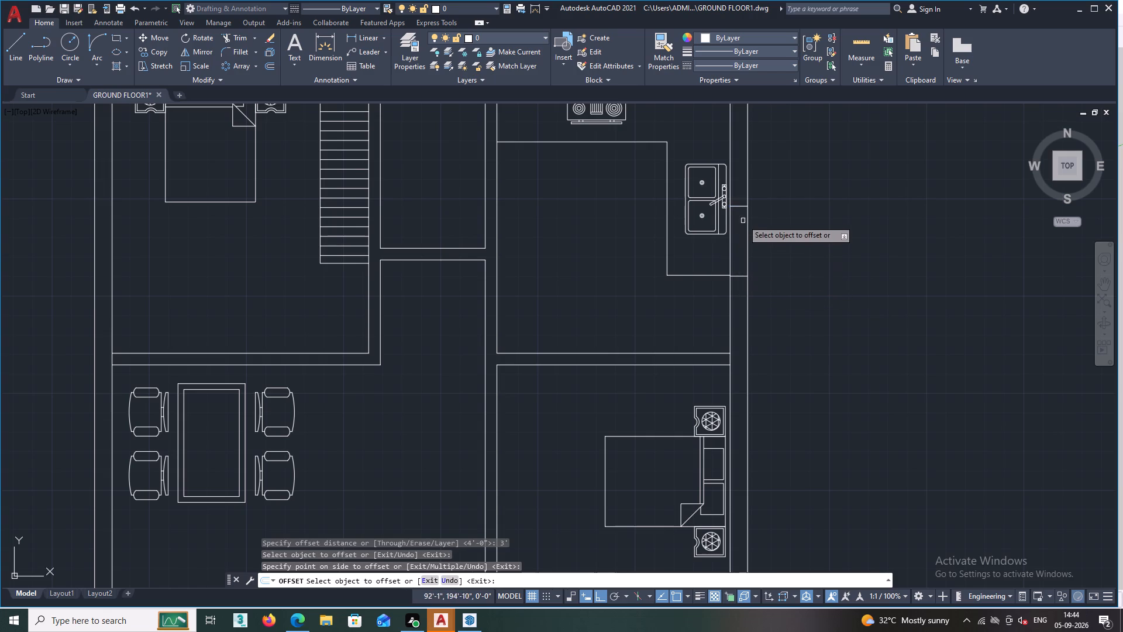
pyautogui.click(735, 206)
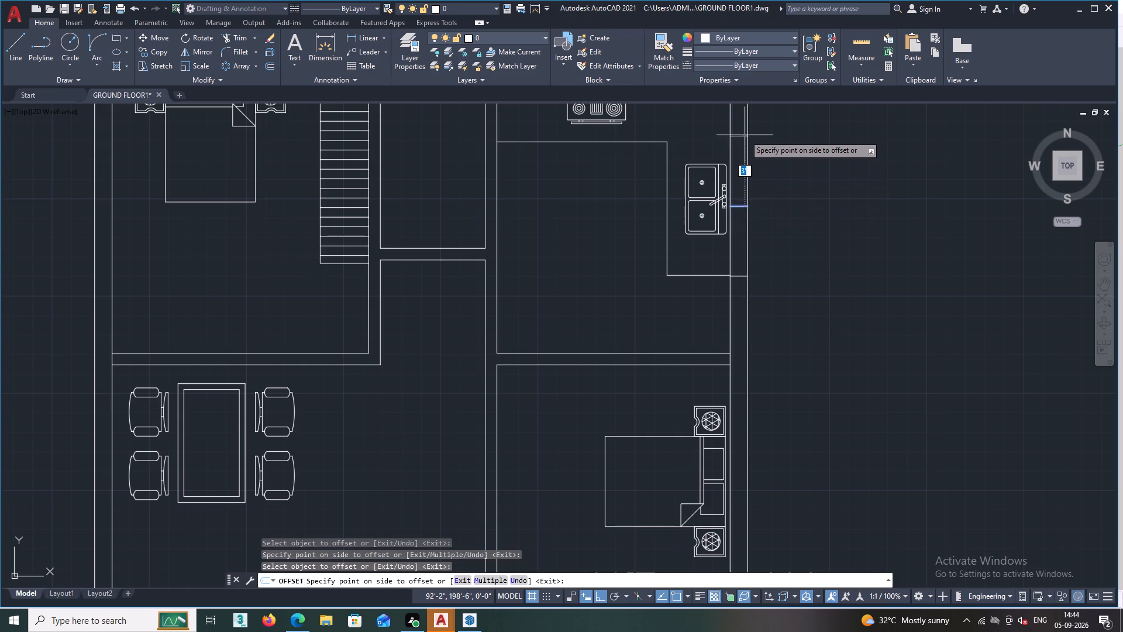
pyautogui.doubleClick(745, 127)
pyautogui.scroll(-1, 857, 288)
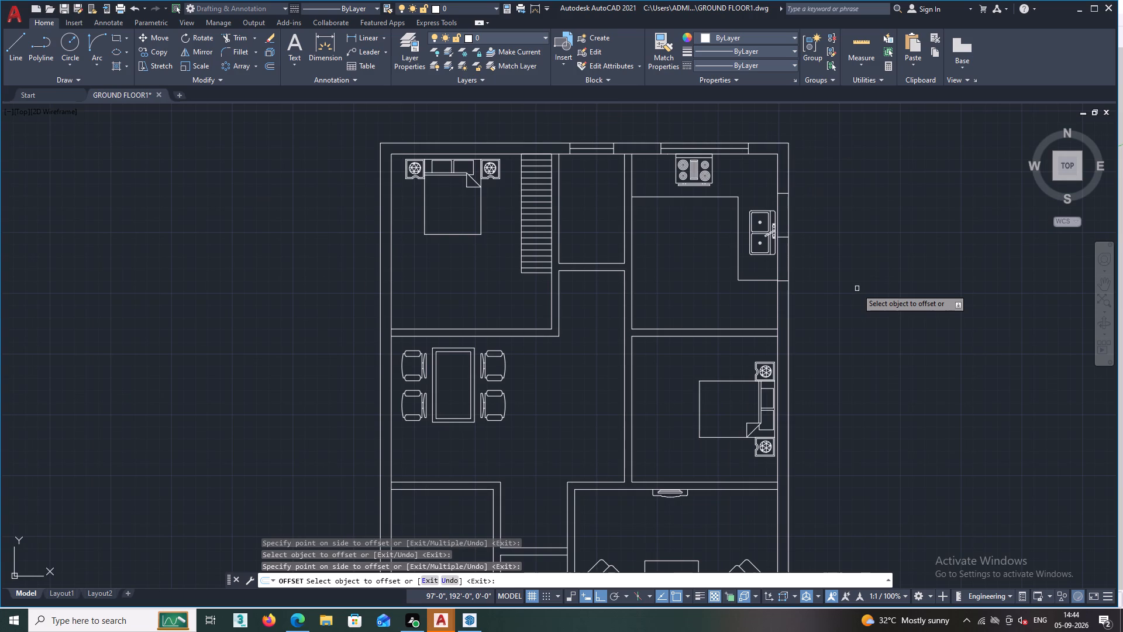
pyautogui.scroll(1, 835, 300)
pyautogui.press('space')
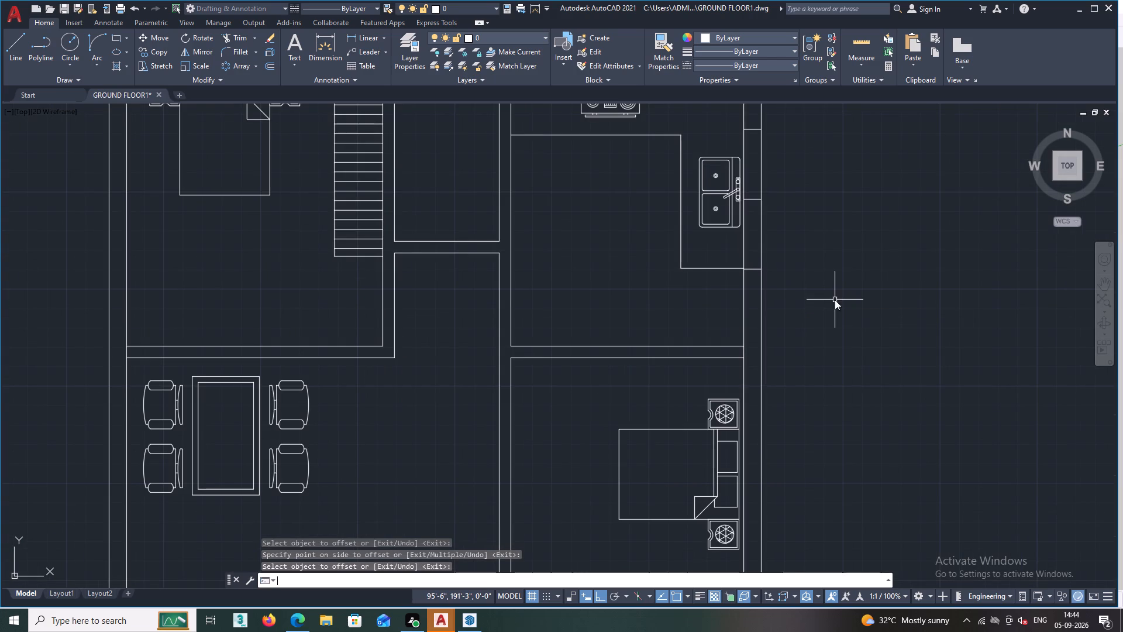
pyautogui.press('space')
pyautogui.press('space')
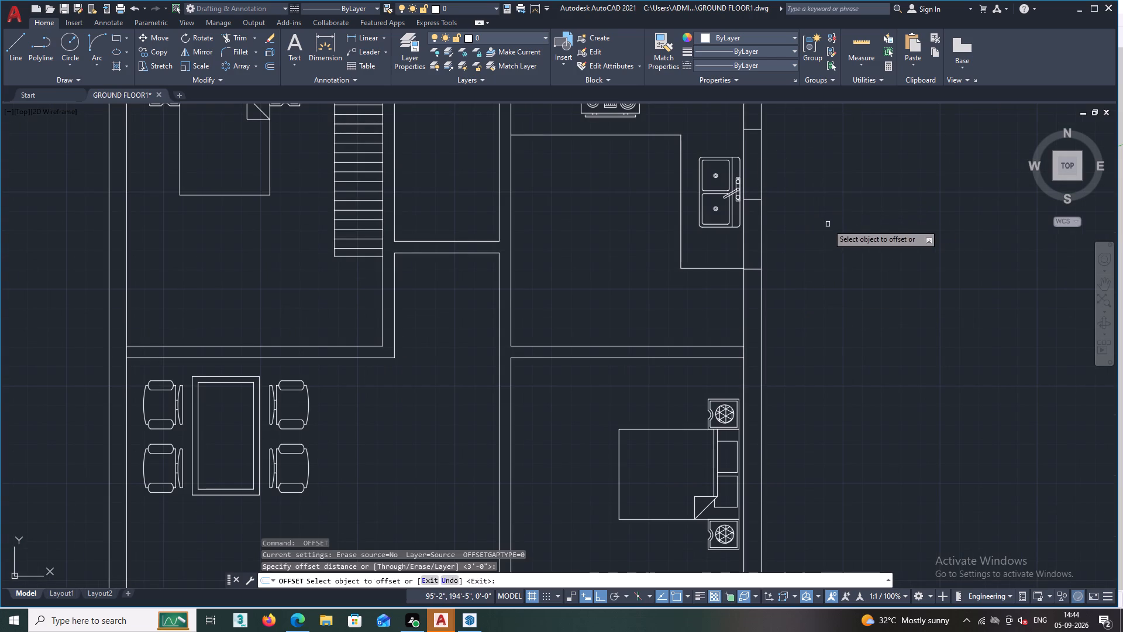
pyautogui.press('space')
# Draw a vertical line midway through the right wall's thickness, connecting the two outer offset lines beside the kitchen sink.
pyautogui.scroll(-2, 829, 226)
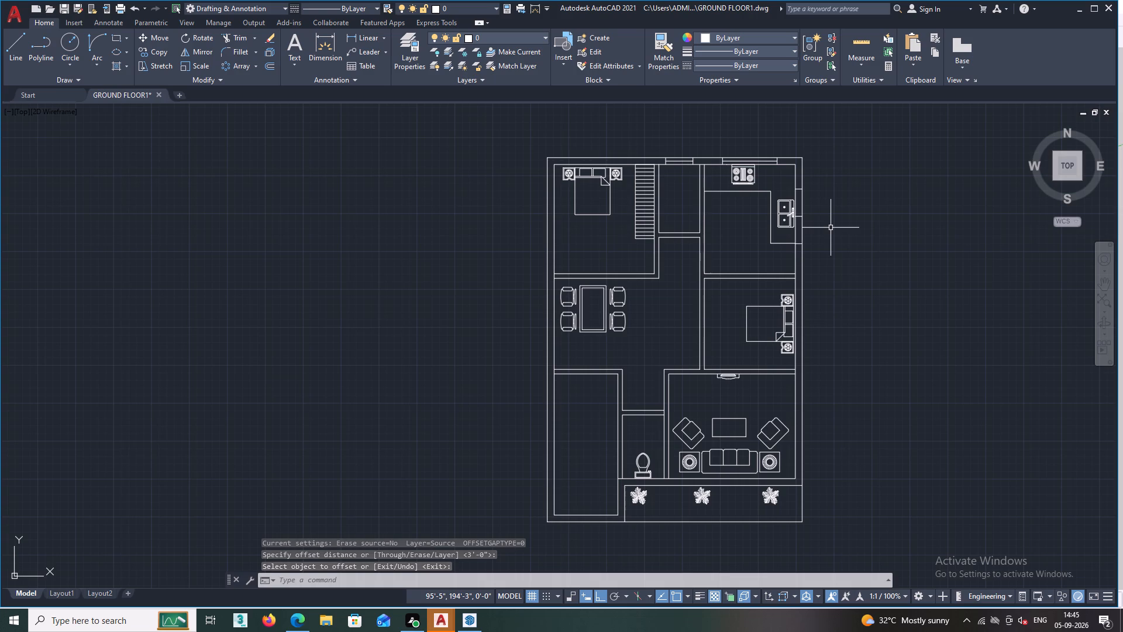
pyautogui.scroll(1, 797, 212)
pyautogui.write('L')
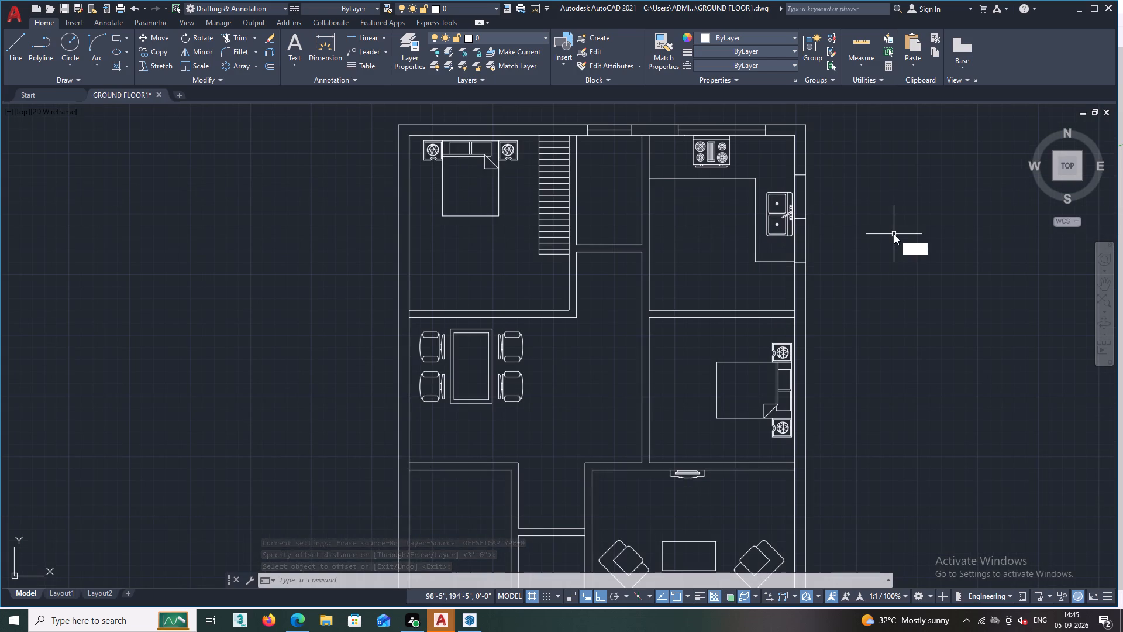
pyautogui.press('space')
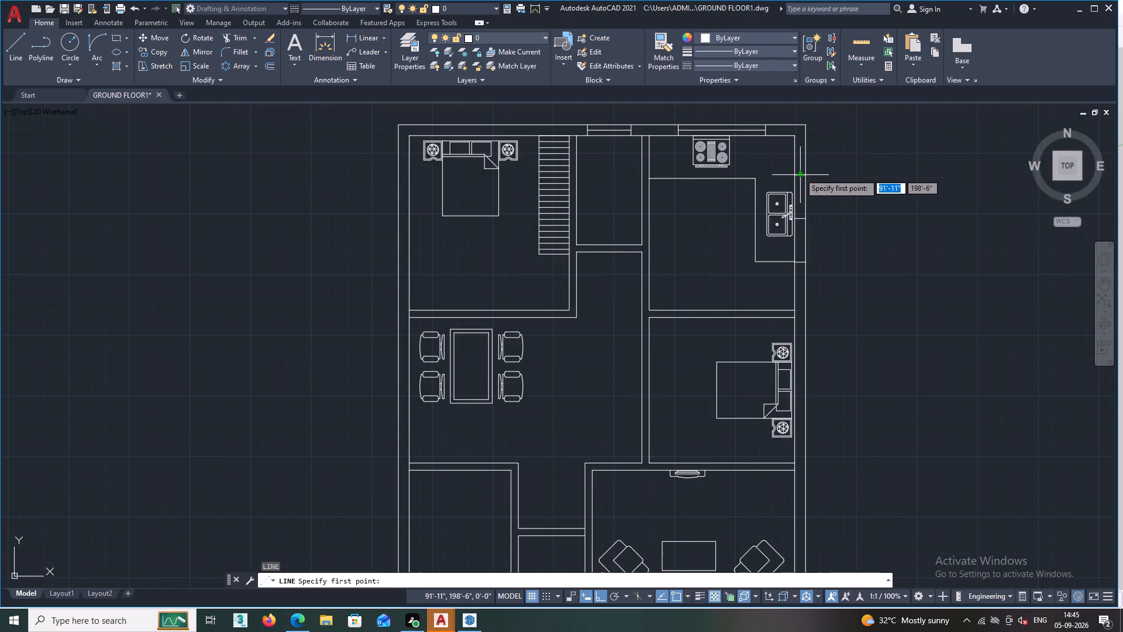
pyautogui.click(800, 173)
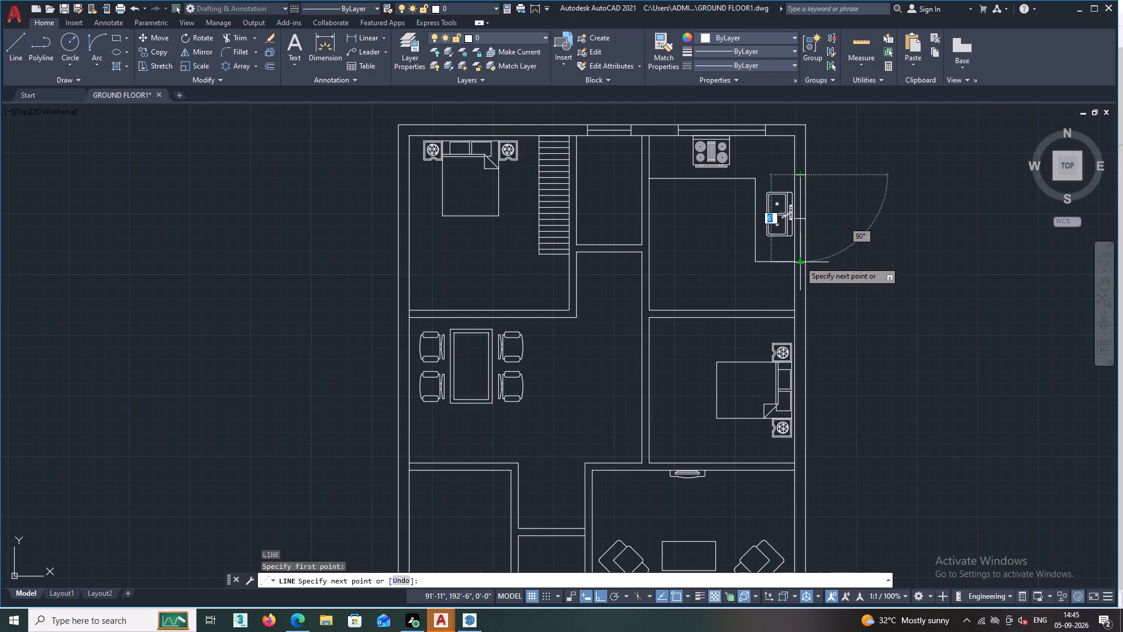
pyautogui.doubleClick(800, 261)
pyautogui.press('space')
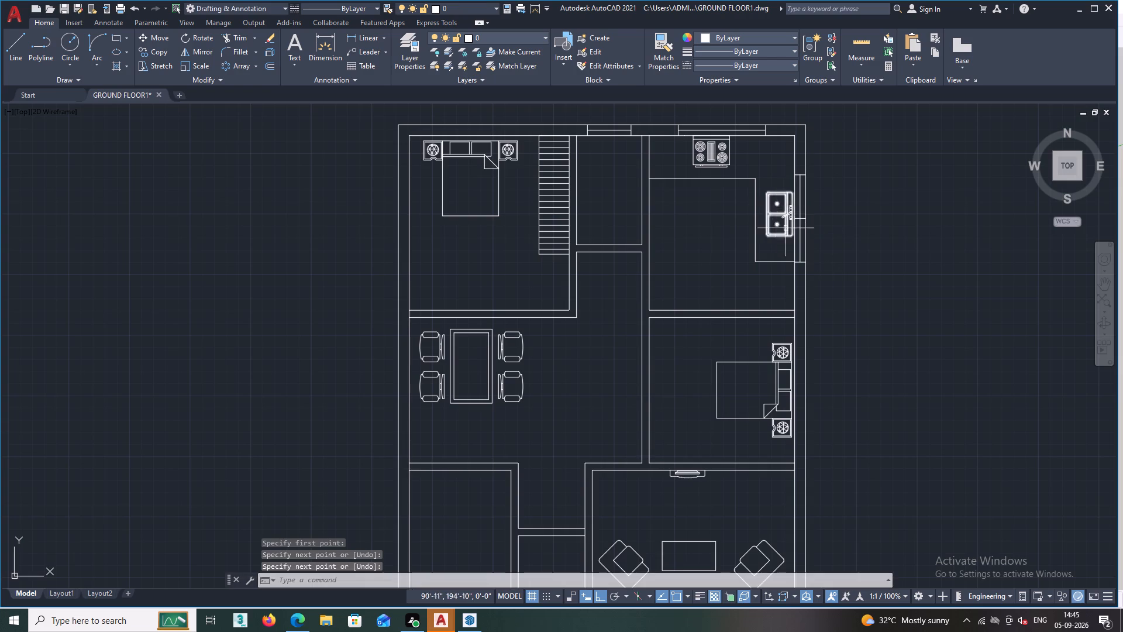
# Delete the middle horizontal line between the two opening edges in the kitchen's right wall.
pyautogui.scroll(2, 797, 228)
pyautogui.click(797, 206)
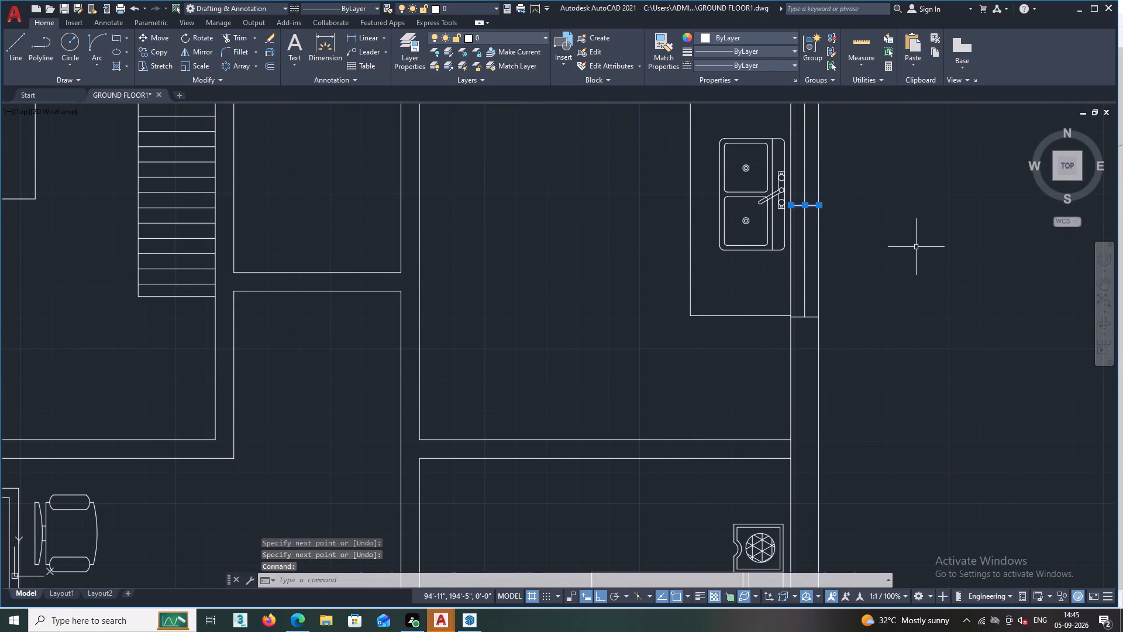
pyautogui.press('Delete')
# Examine the rest of the floor plan, focusing on the right exterior wall behind the bed in the room below the kitchen.
pyautogui.scroll(-4, 916, 247)
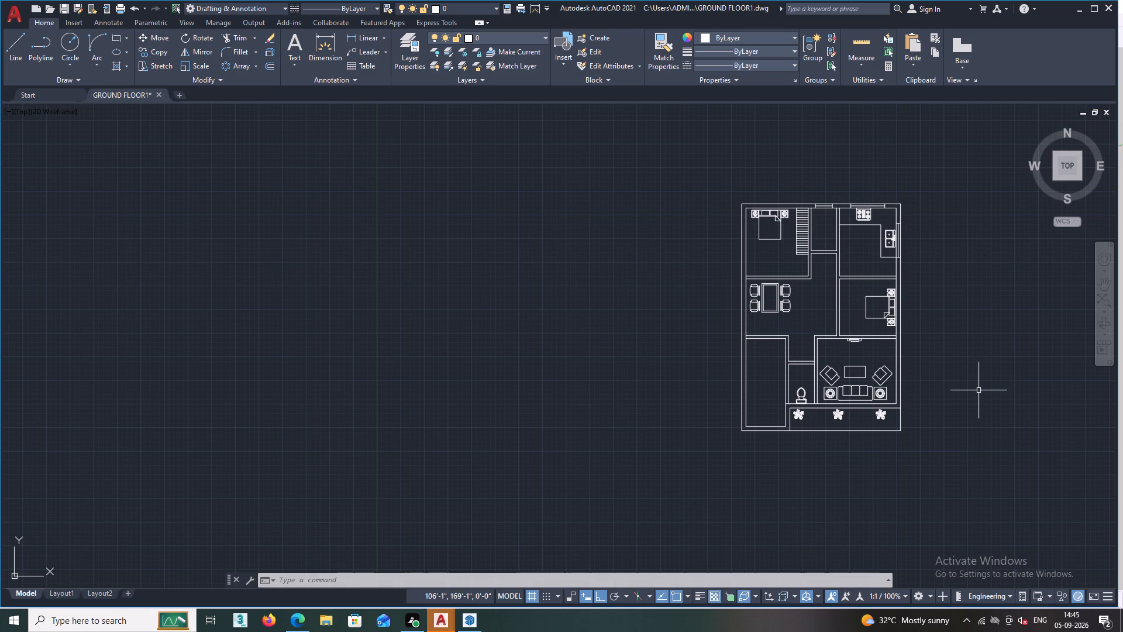
pyautogui.scroll(1, 957, 389)
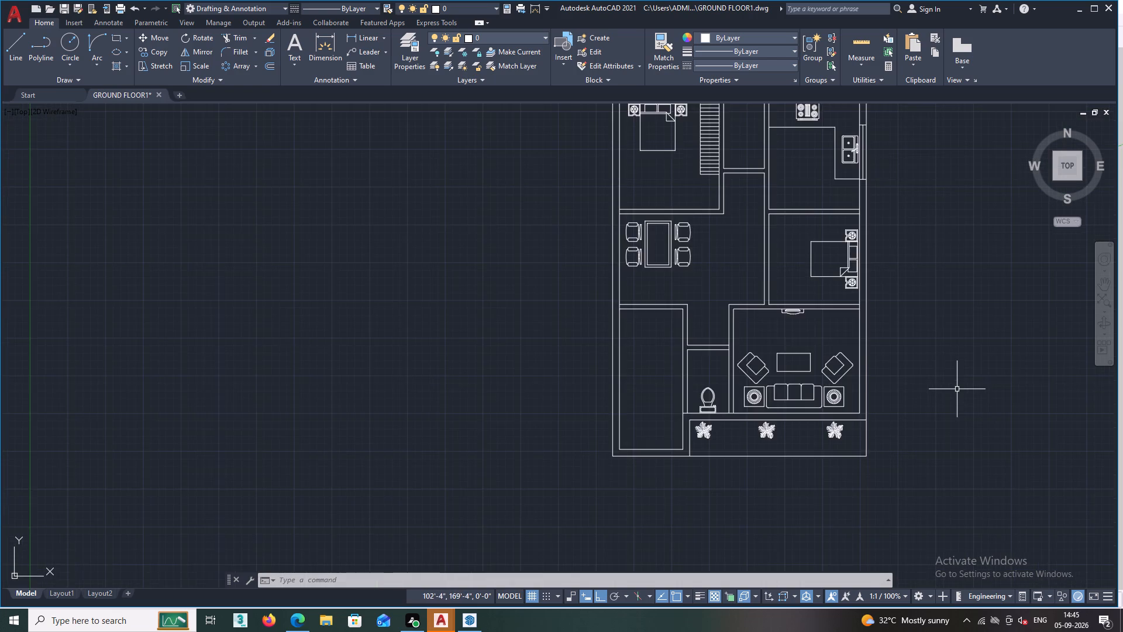
pyautogui.scroll(-1, 957, 389)
pyautogui.moveTo(957, 389); pyautogui.dragTo(694, 320, button='middle')
pyautogui.scroll(1, 576, 245)
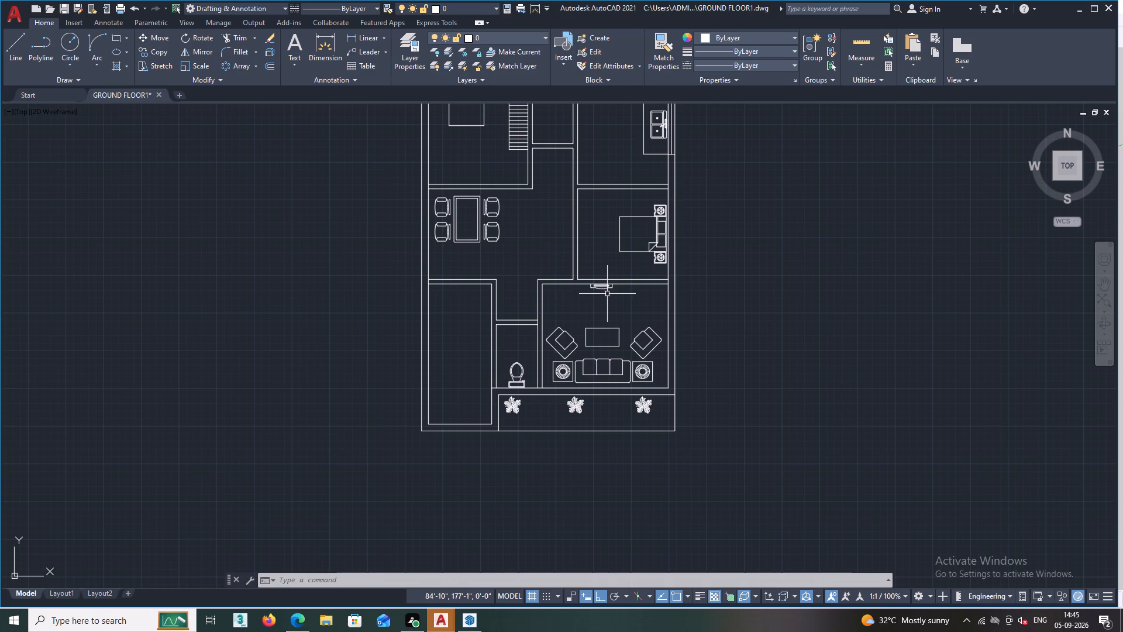
pyautogui.scroll(-1, 607, 294)
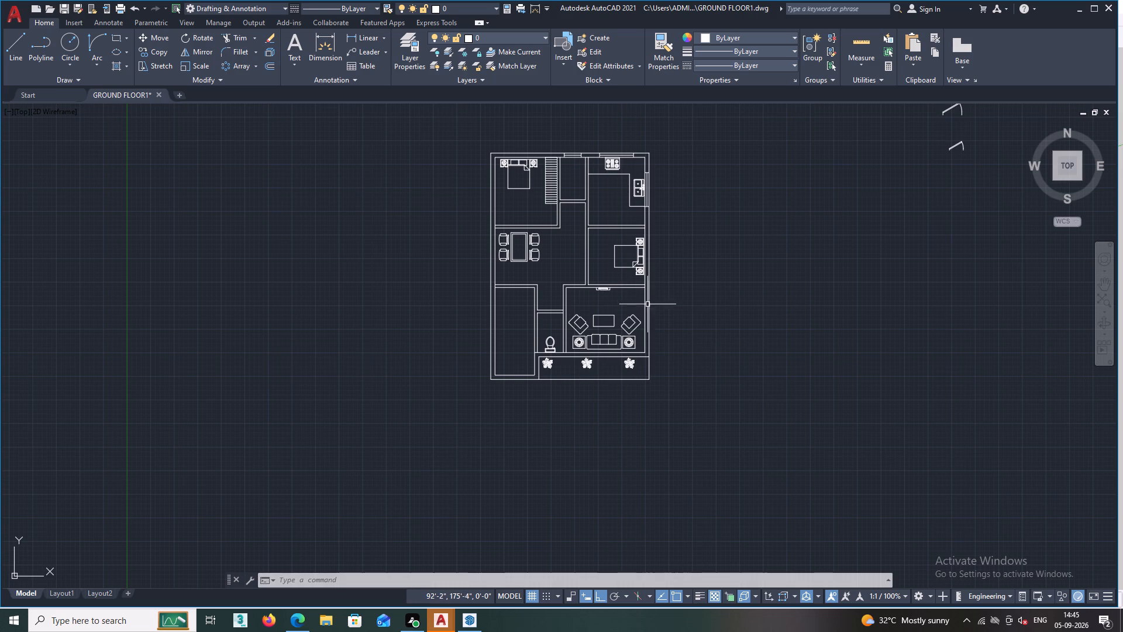
pyautogui.scroll(2, 647, 242)
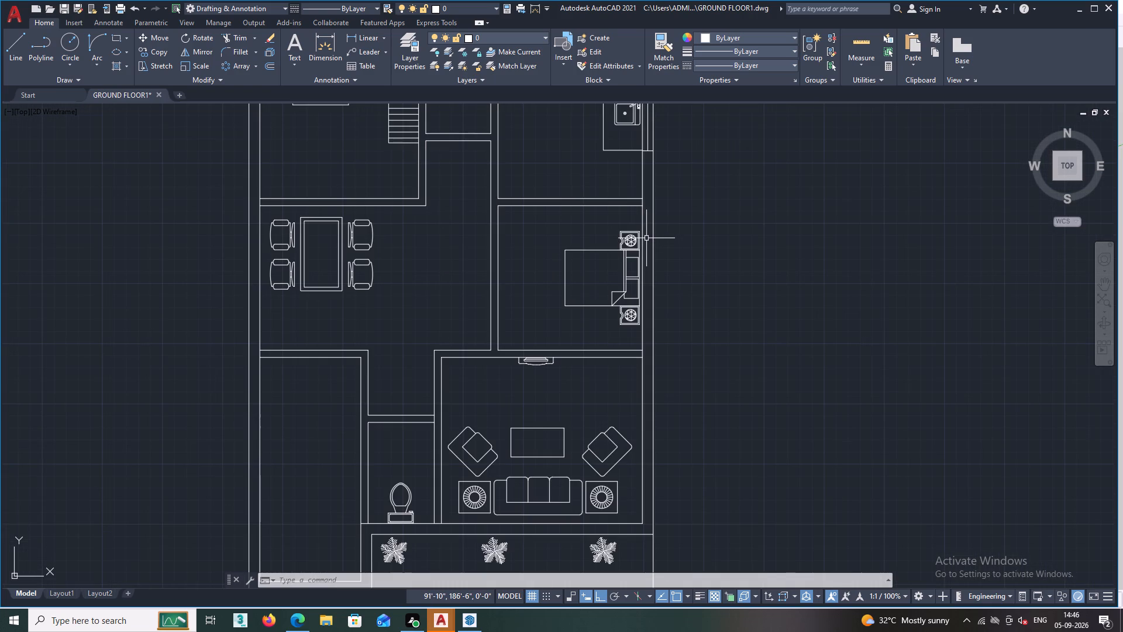
pyautogui.scroll(1, 635, 256)
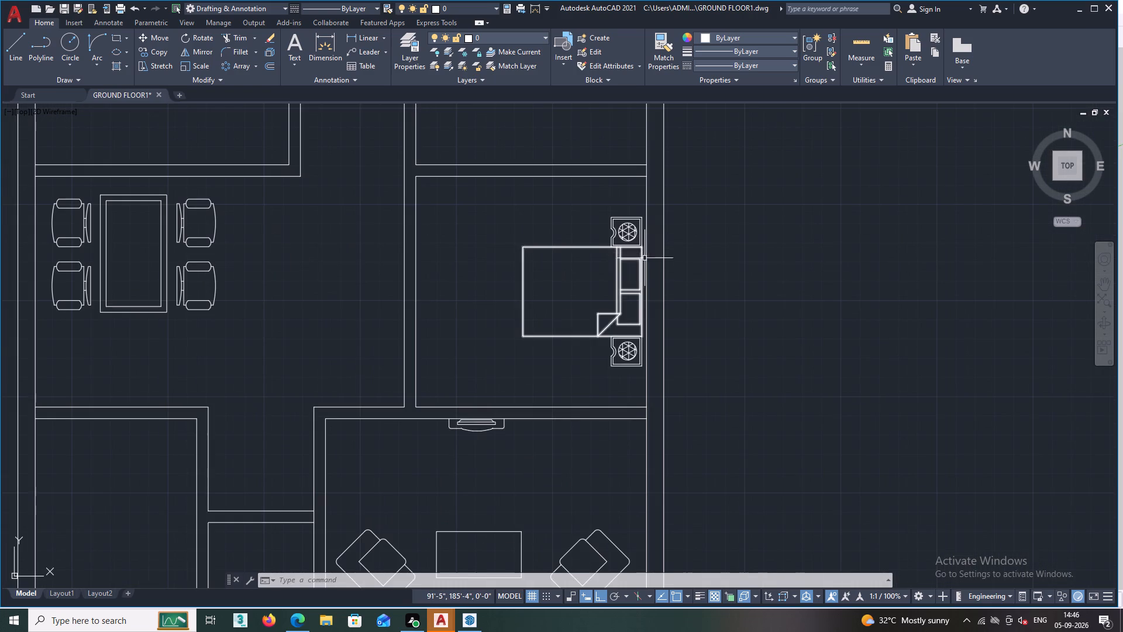
# Draw two short horizontal lines across the bedroom's right wall, aligned with the upper and lower edges of the bed.
pyautogui.write('L')
pyautogui.press('space')
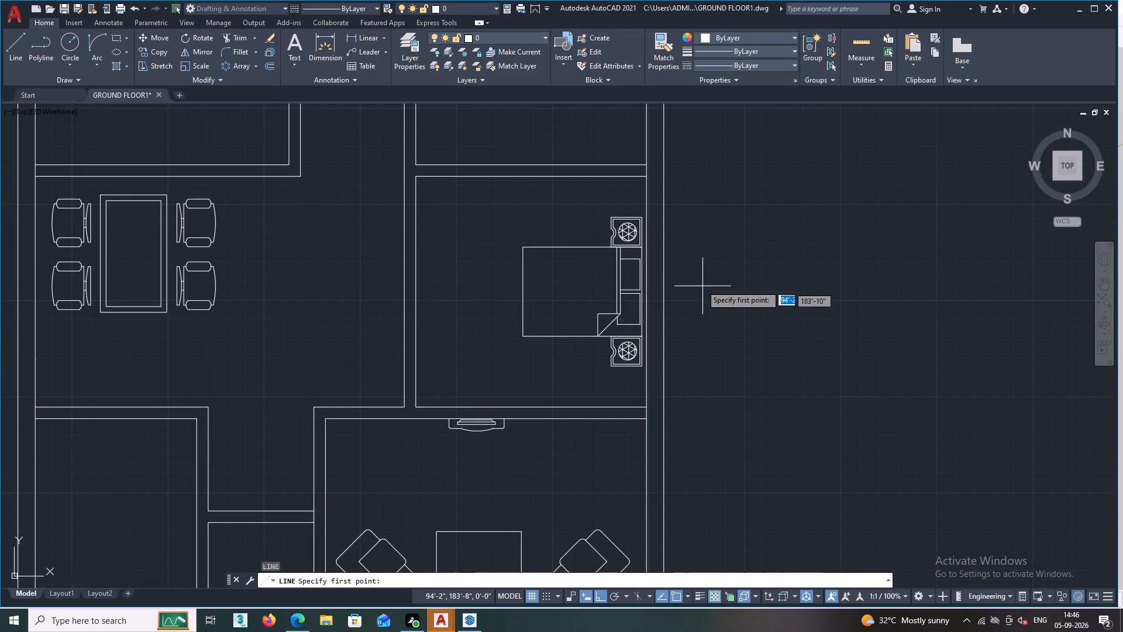
pyautogui.click(647, 248)
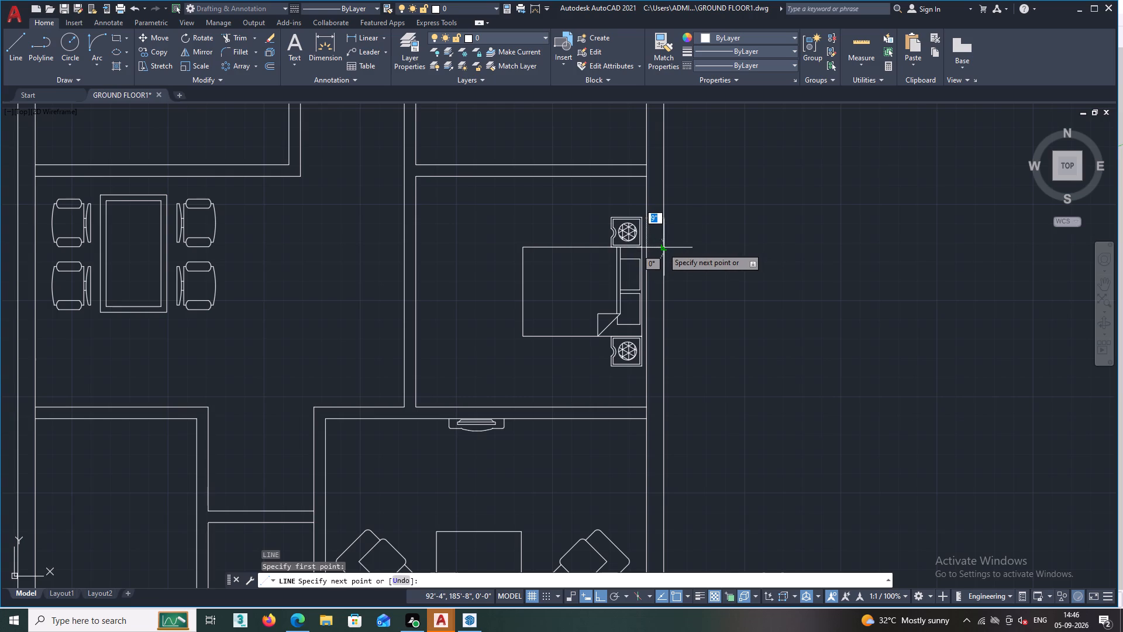
pyautogui.click(663, 248)
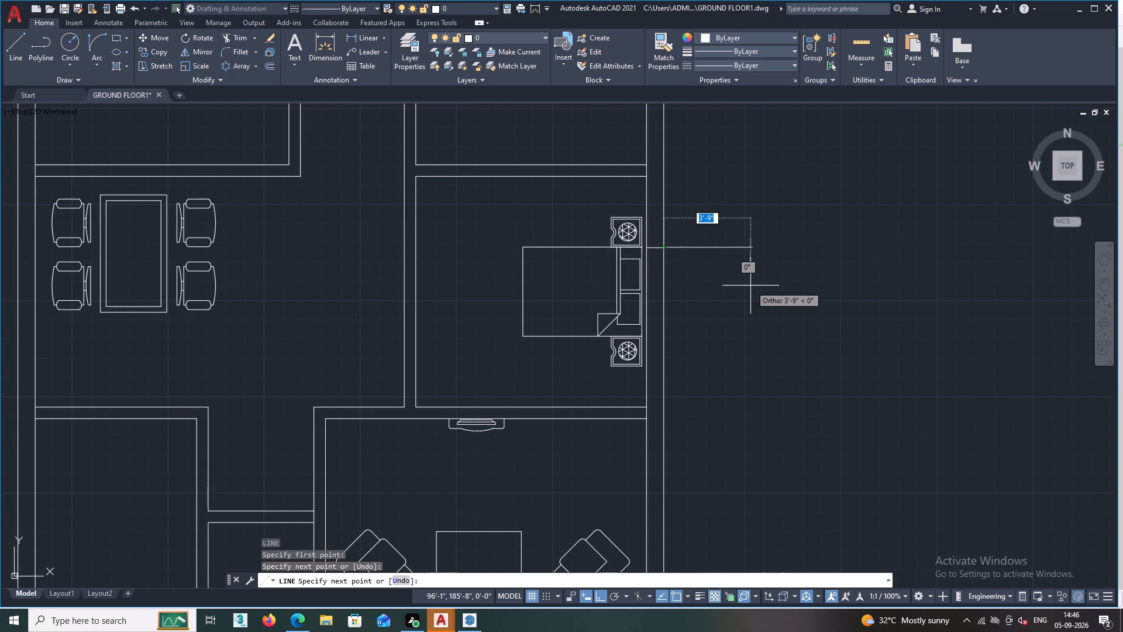
pyautogui.press('space')
pyautogui.press('space')
pyautogui.scroll(3, 638, 354)
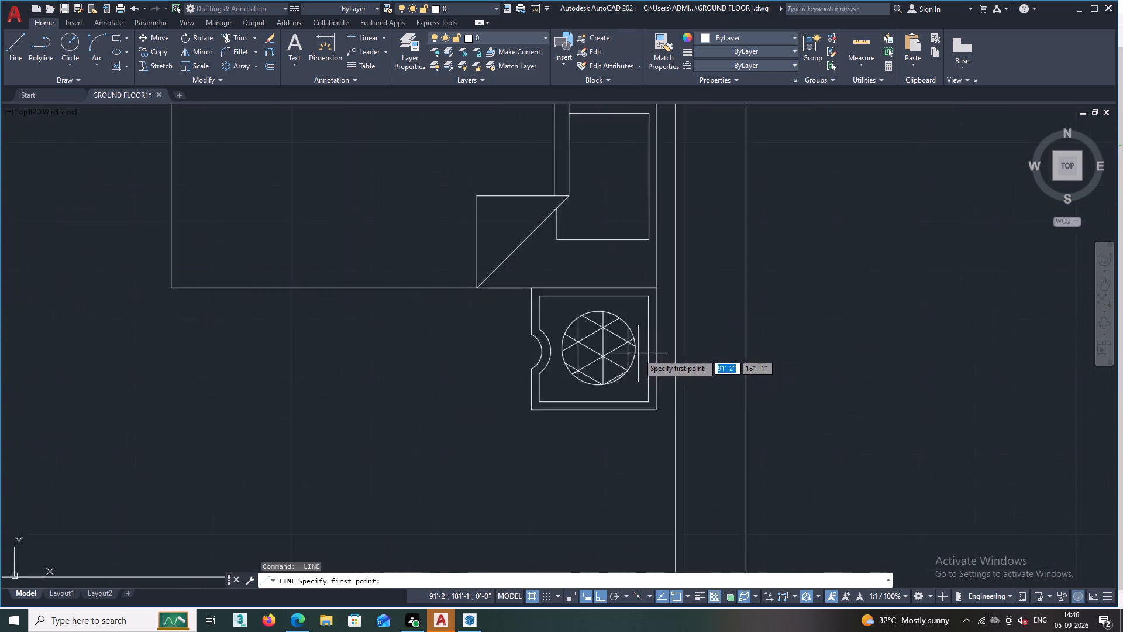
pyautogui.click(676, 289)
pyautogui.click(749, 288)
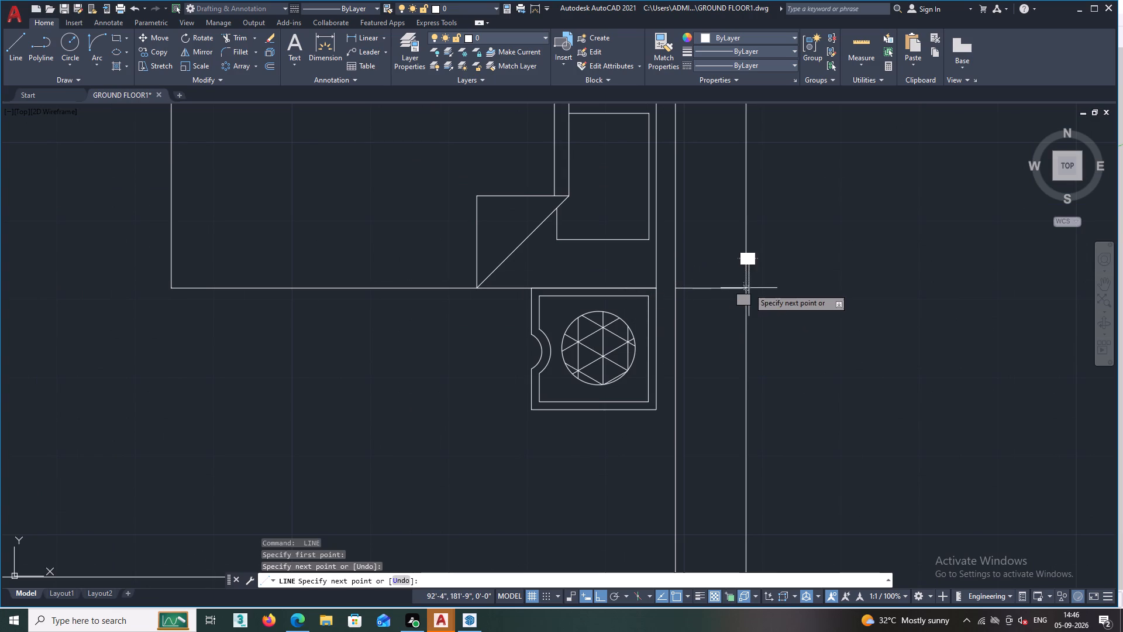
pyautogui.press('space')
# Draw a vertical line midway through the bedroom's right wall thickness, connecting the two opening edges behind the bed.
pyautogui.scroll(-3, 790, 294)
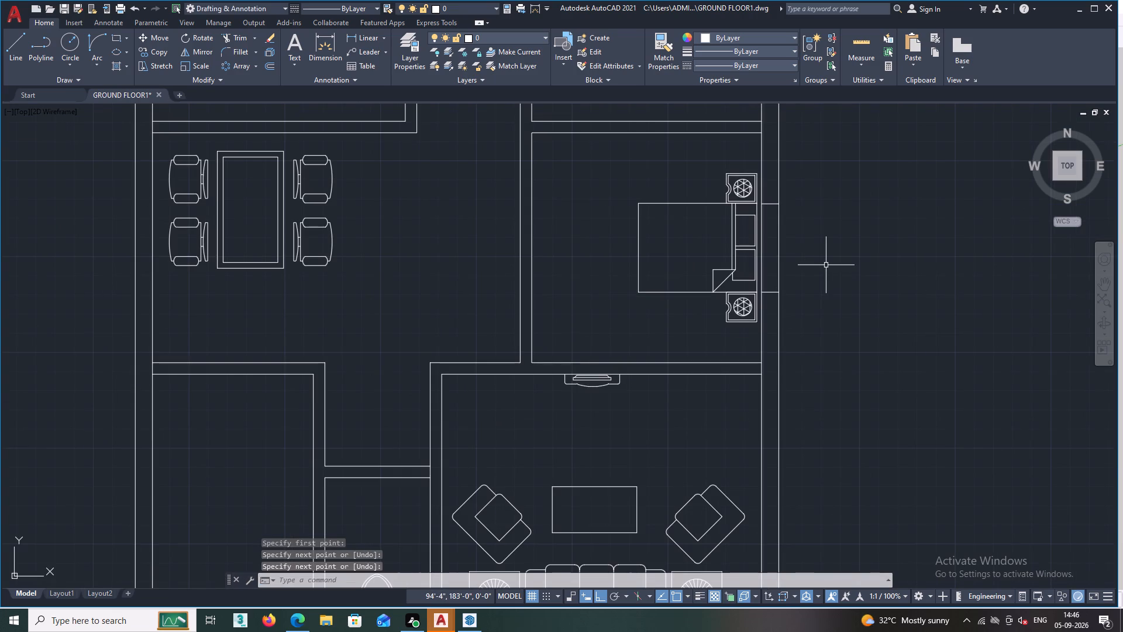
pyautogui.press('space')
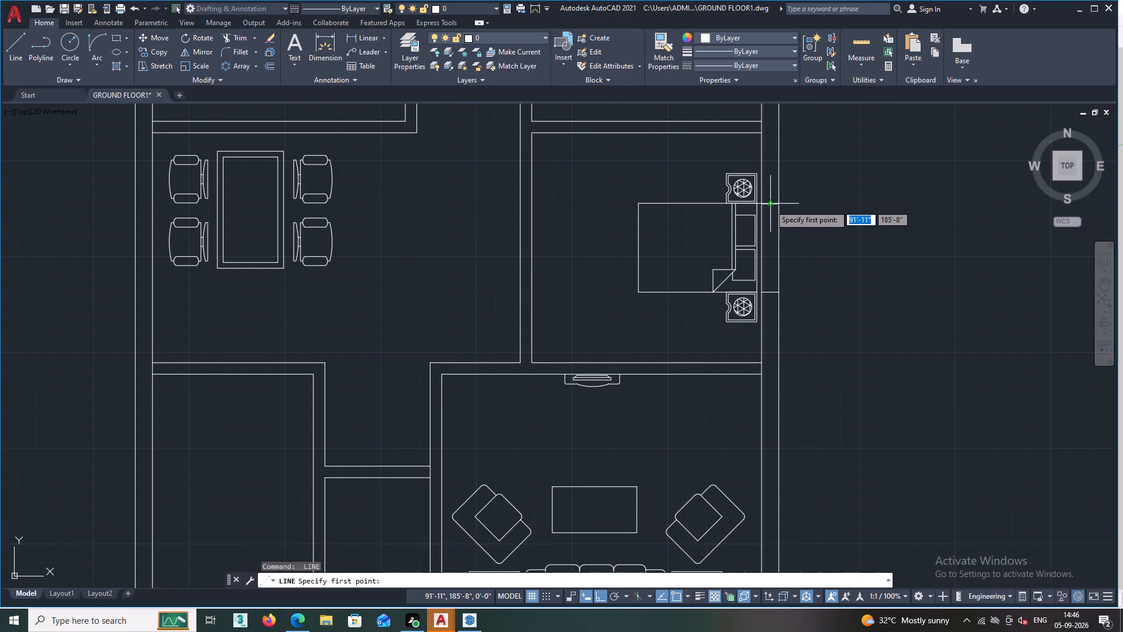
pyautogui.click(769, 204)
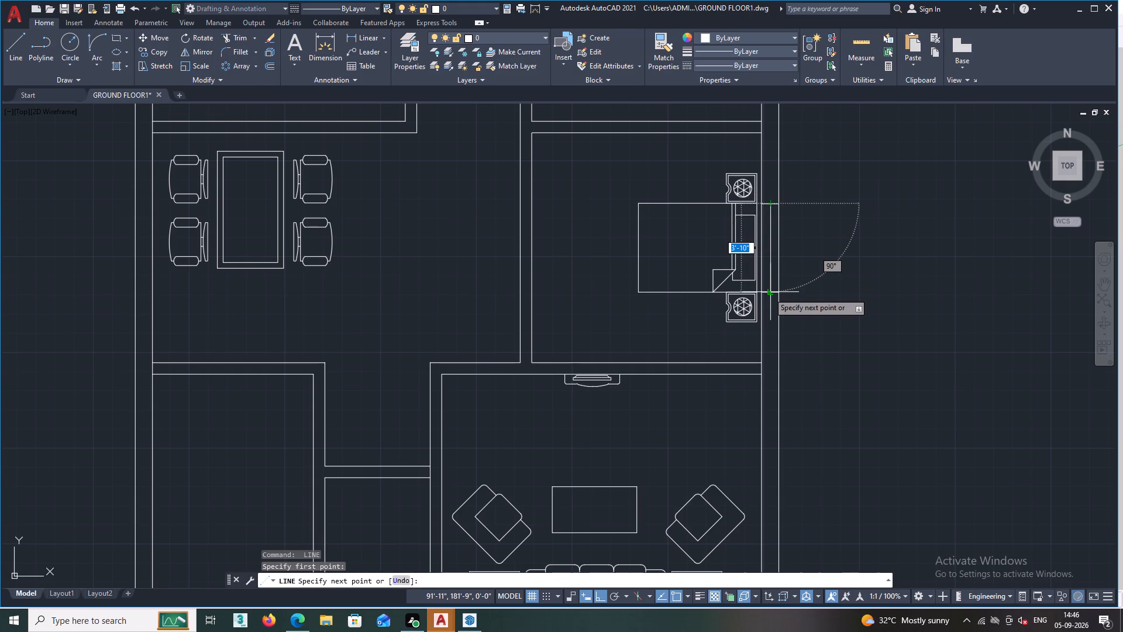
pyautogui.click(769, 293)
pyautogui.press('space')
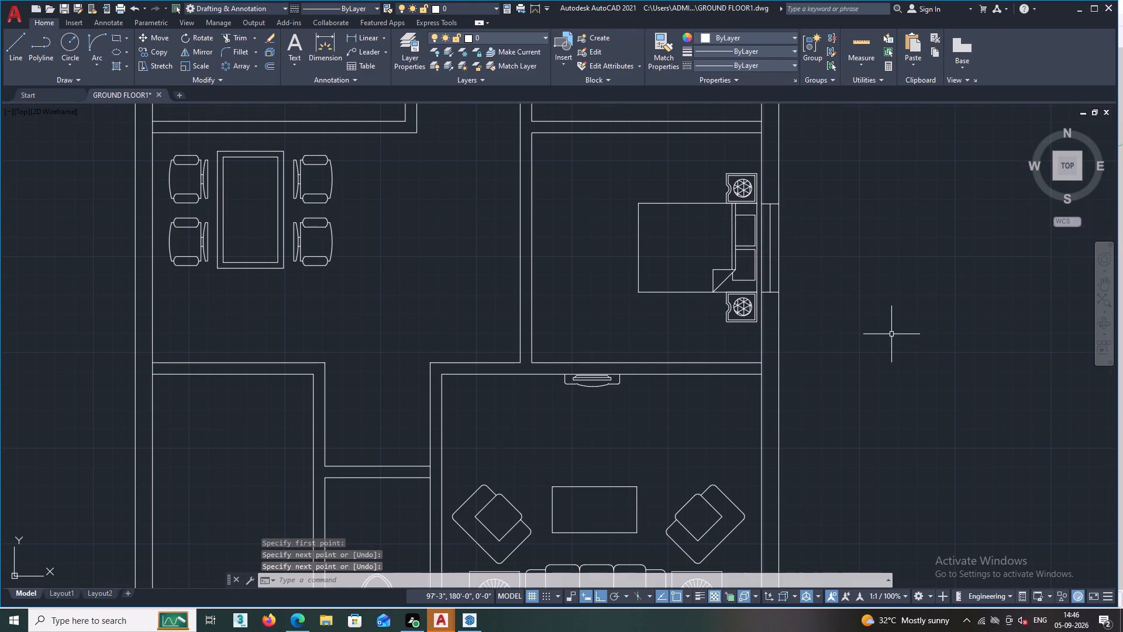
# Draw two short horizontal lines about 4'-9" apart across the living room's right wall, beside the seating area.
pyautogui.scroll(-3, 891, 334)
pyautogui.scroll(6, 862, 332)
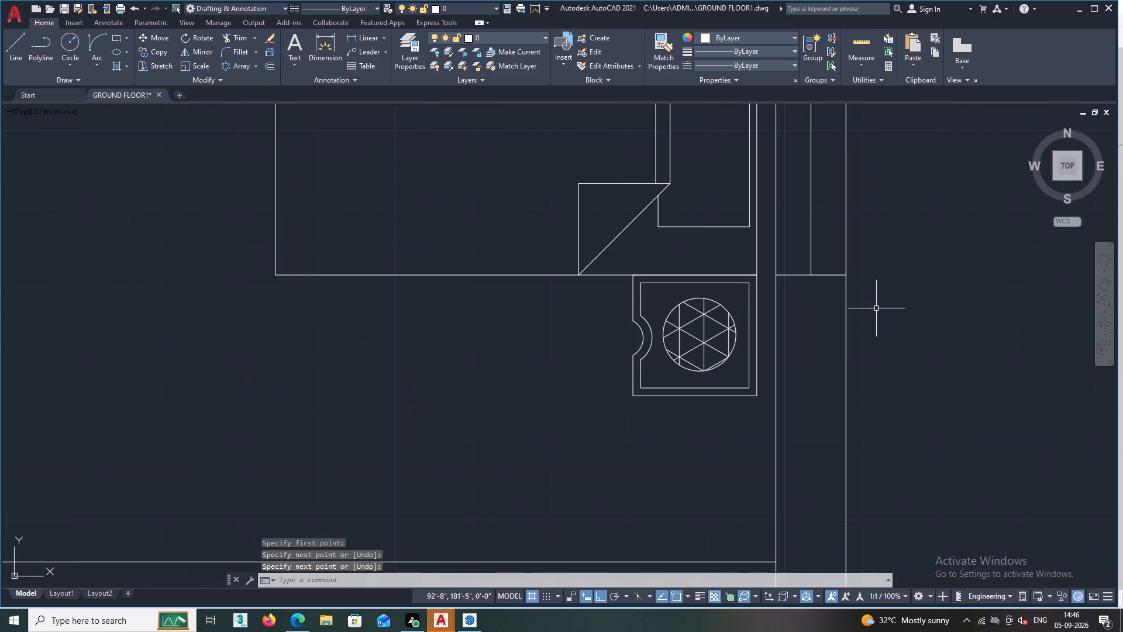
pyautogui.scroll(-4, 876, 308)
pyautogui.scroll(-1, 941, 342)
pyautogui.moveTo(998, 376); pyautogui.dragTo(882, 329, button='middle')
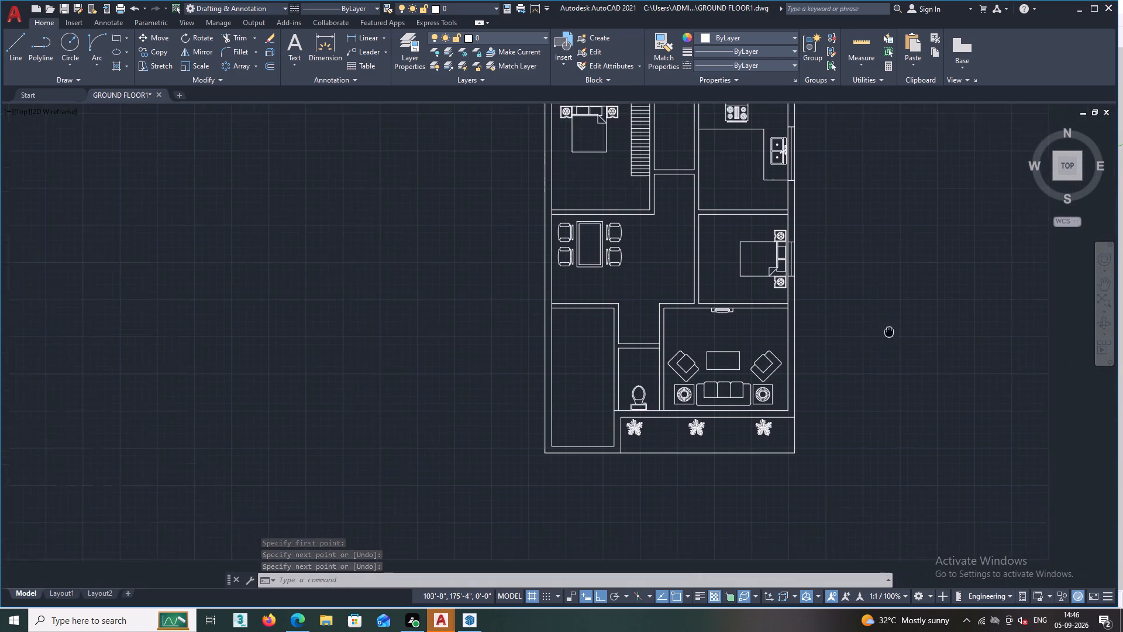
pyautogui.moveTo(882, 329); pyautogui.dragTo(866, 323, button='middle')
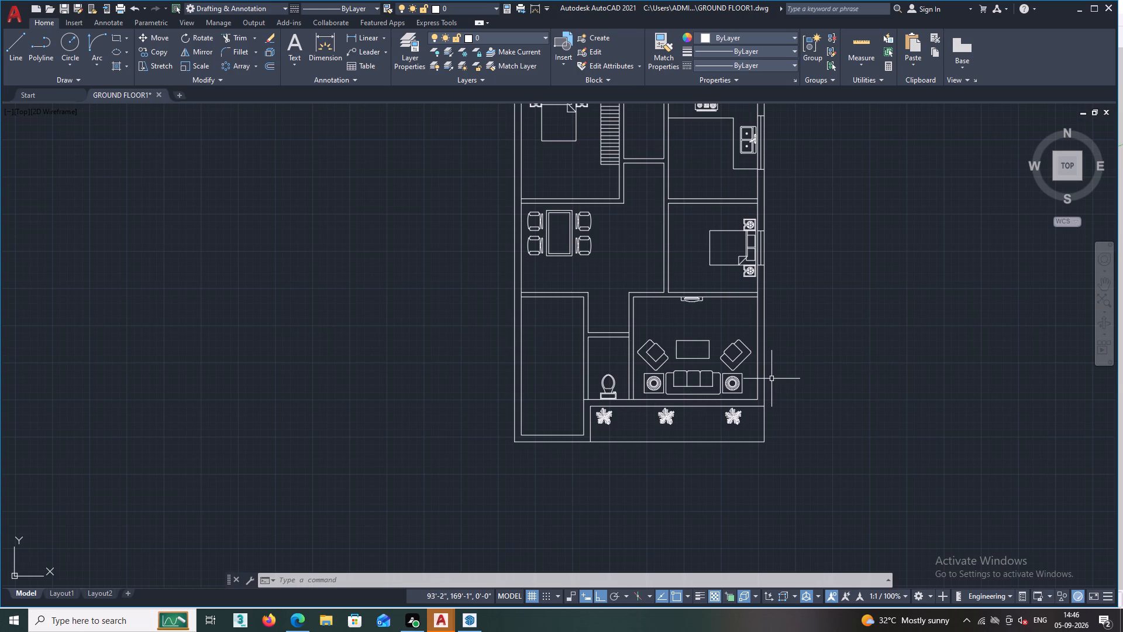
pyautogui.scroll(1, 771, 379)
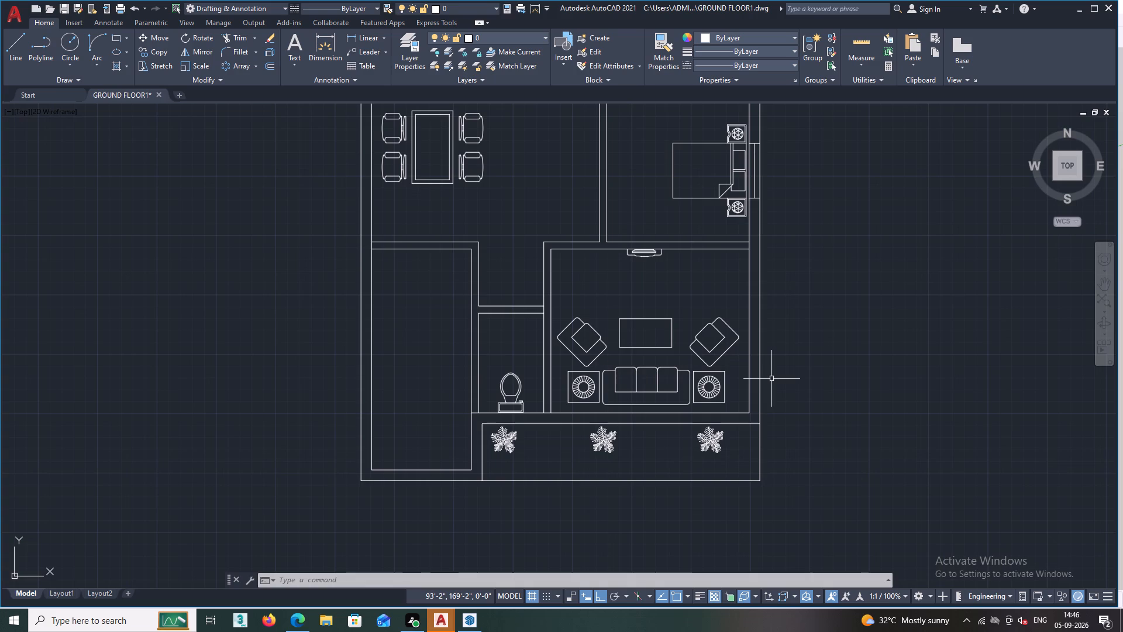
pyautogui.press('space')
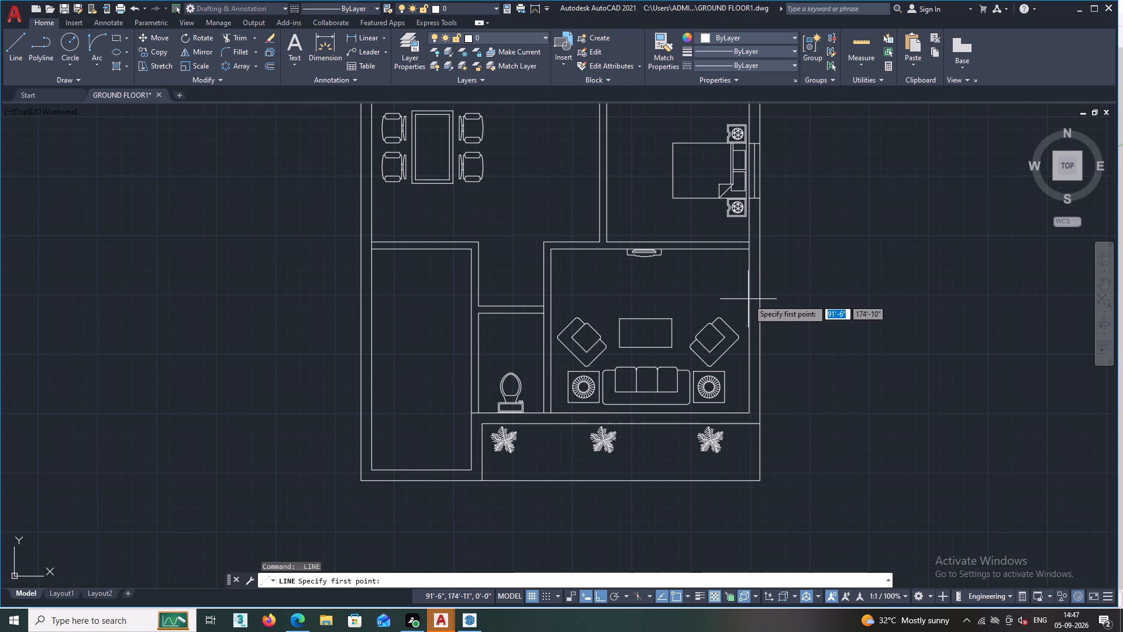
pyautogui.click(749, 353)
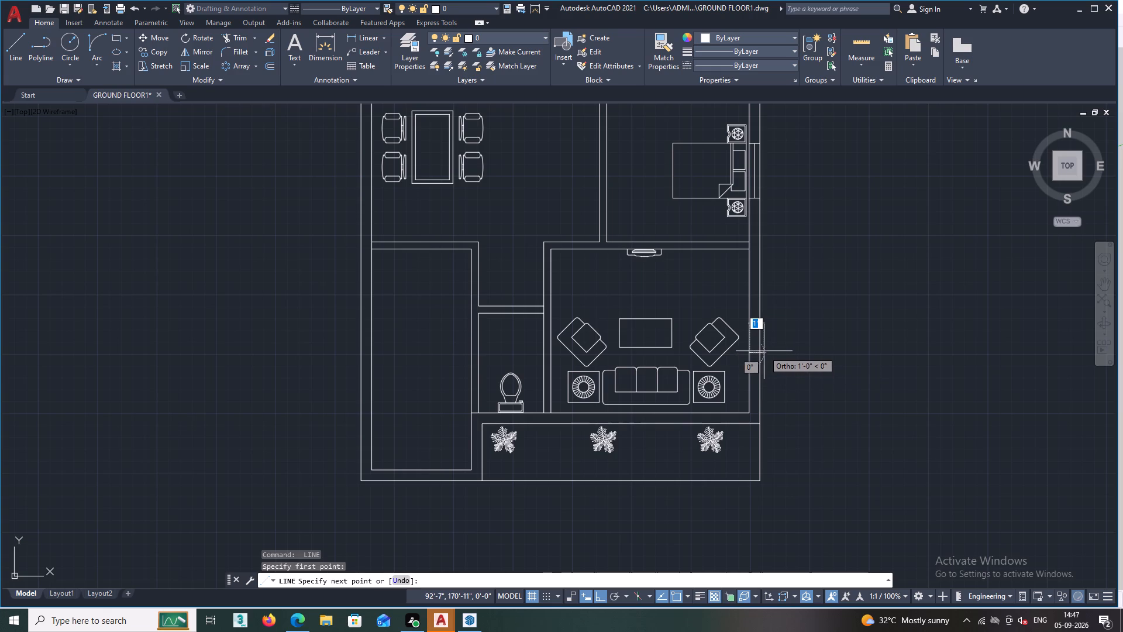
pyautogui.click(760, 352)
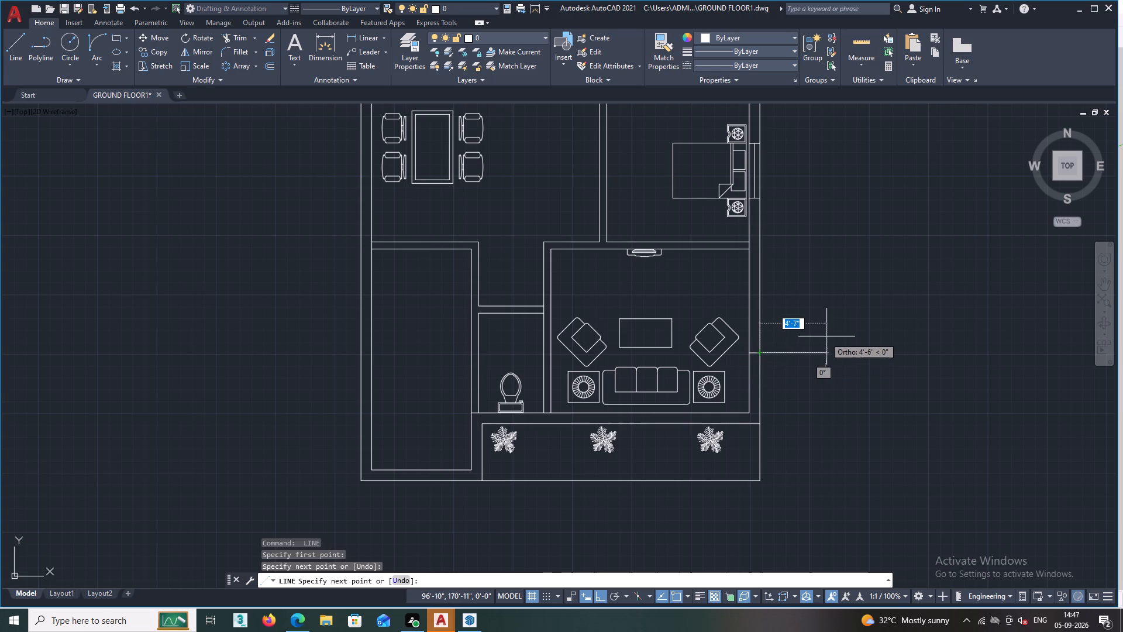
pyautogui.press('space')
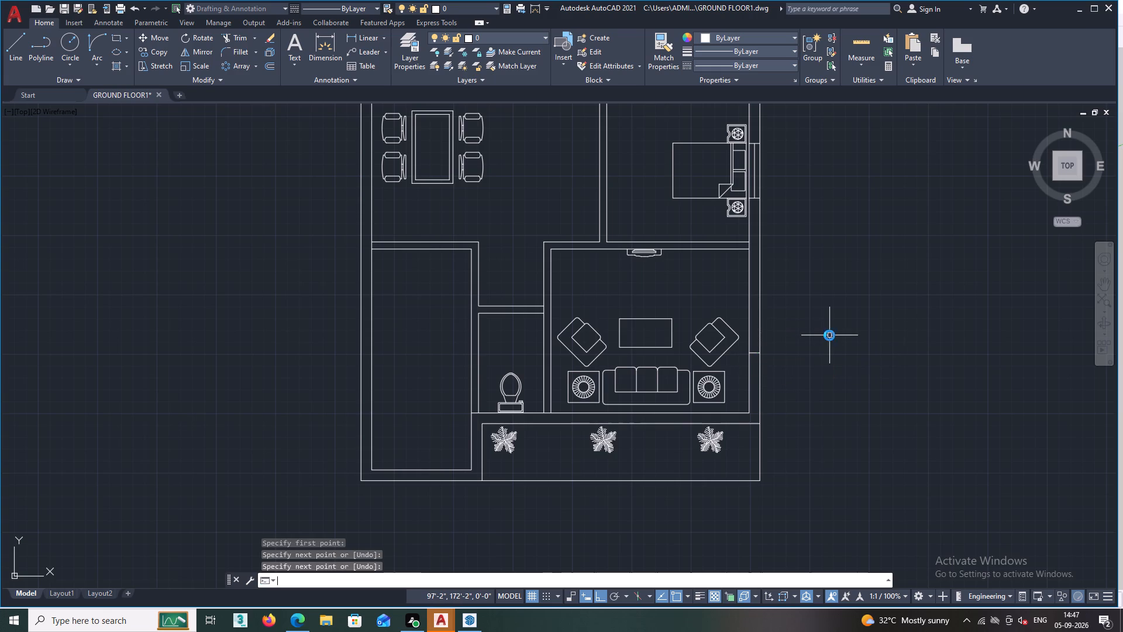
pyautogui.press('space')
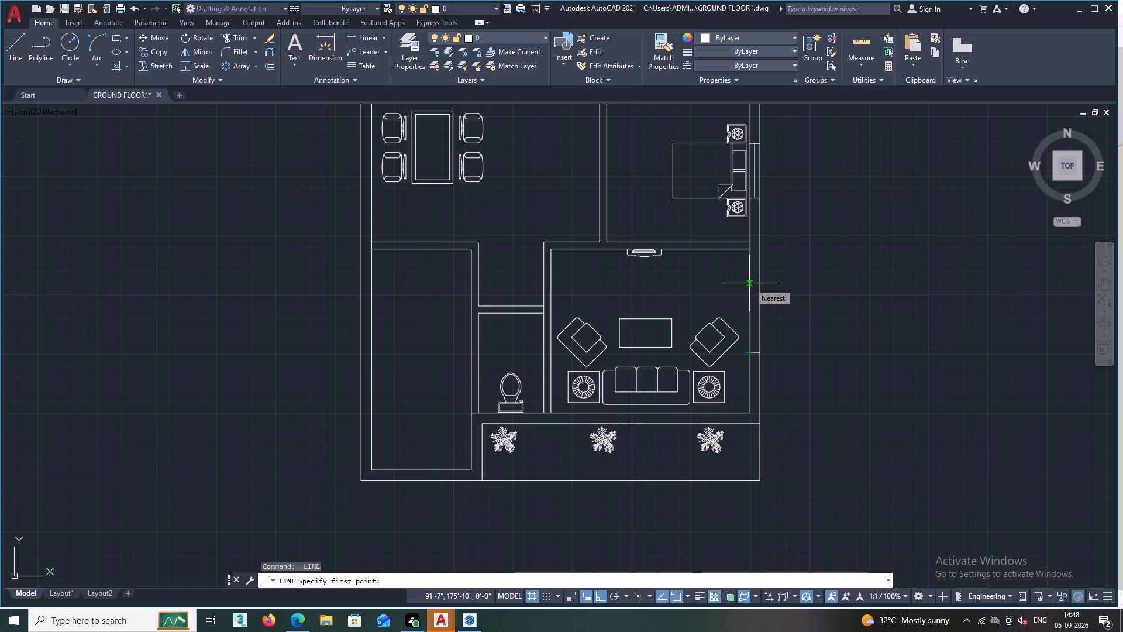
pyautogui.click(749, 283)
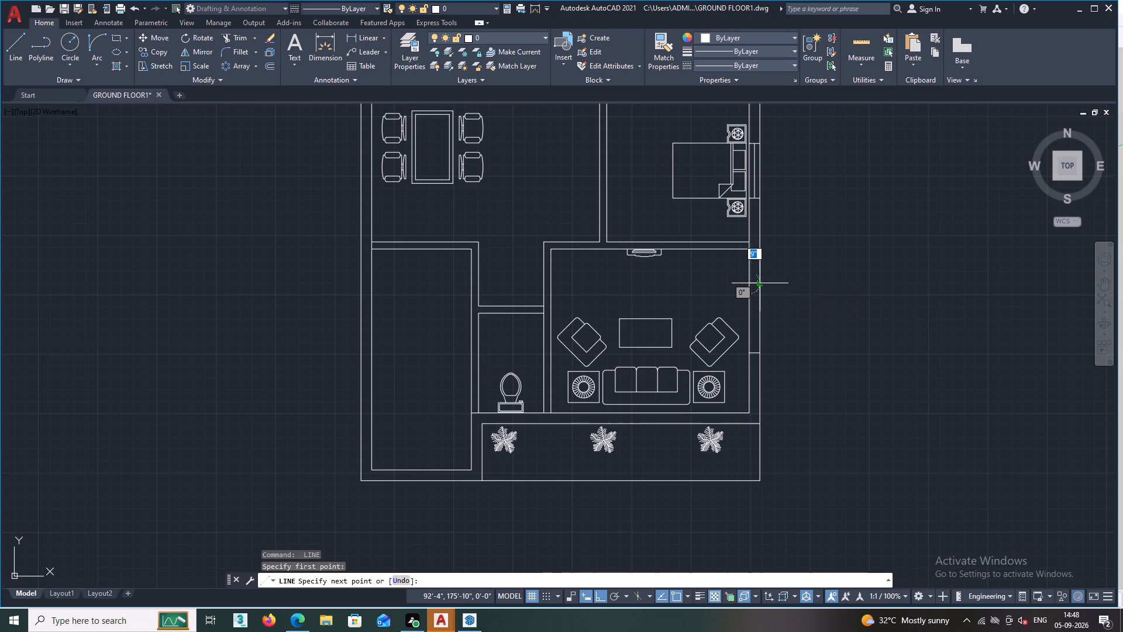
pyautogui.click(760, 283)
pyautogui.press('space')
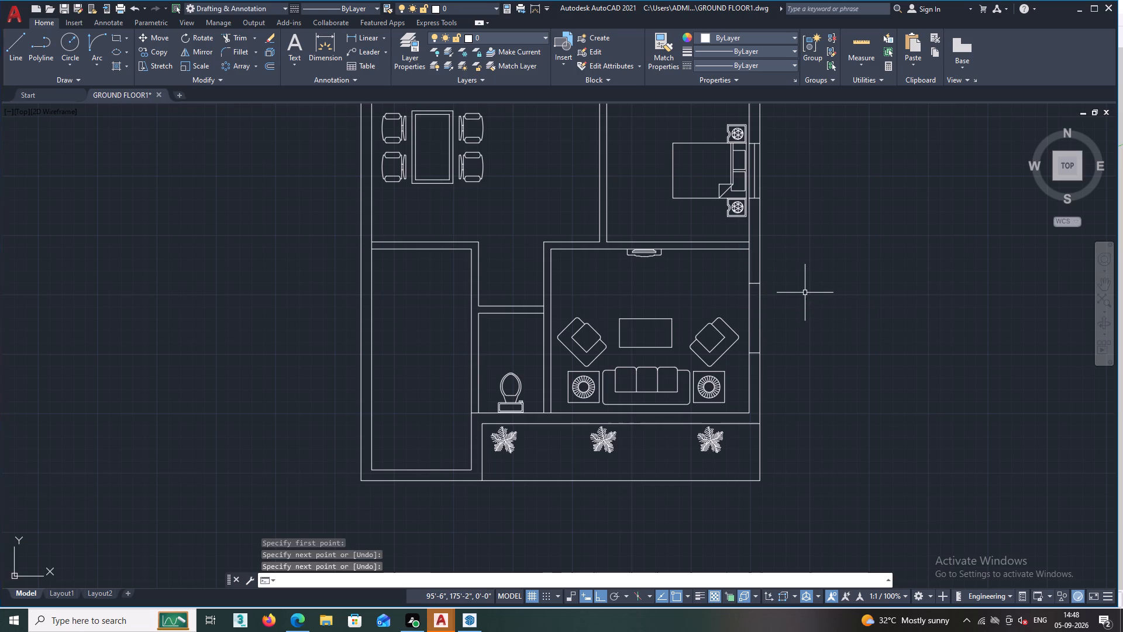
# Draw a vertical line midway through the living room's right wall thickness, connecting the two opening edges.
pyautogui.scroll(1, 790, 327)
pyautogui.press('space')
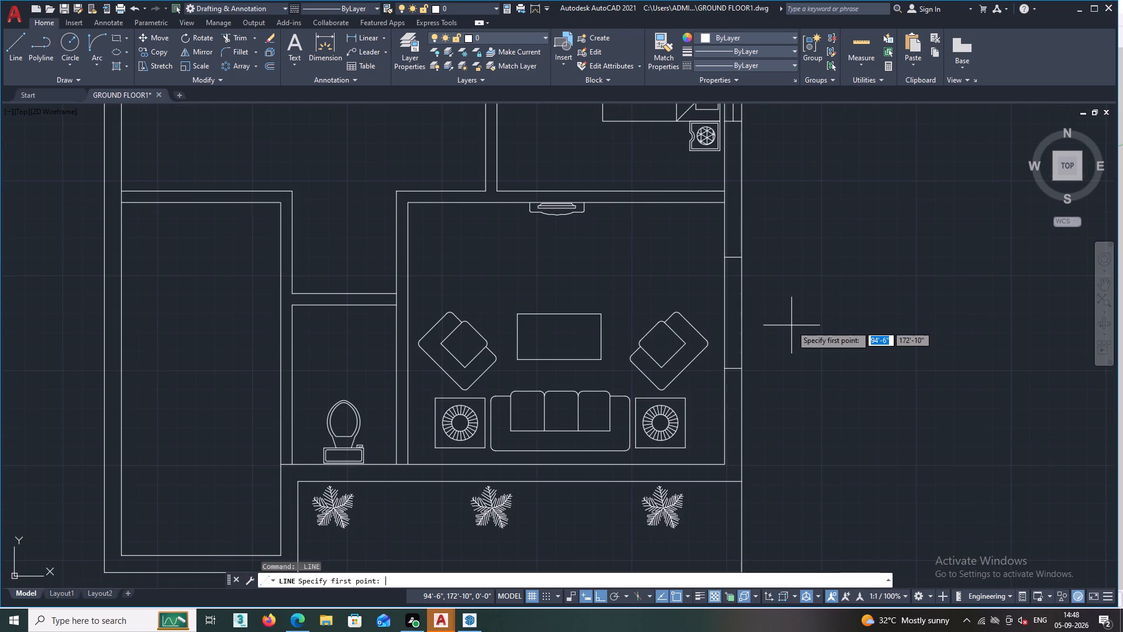
pyautogui.click(732, 259)
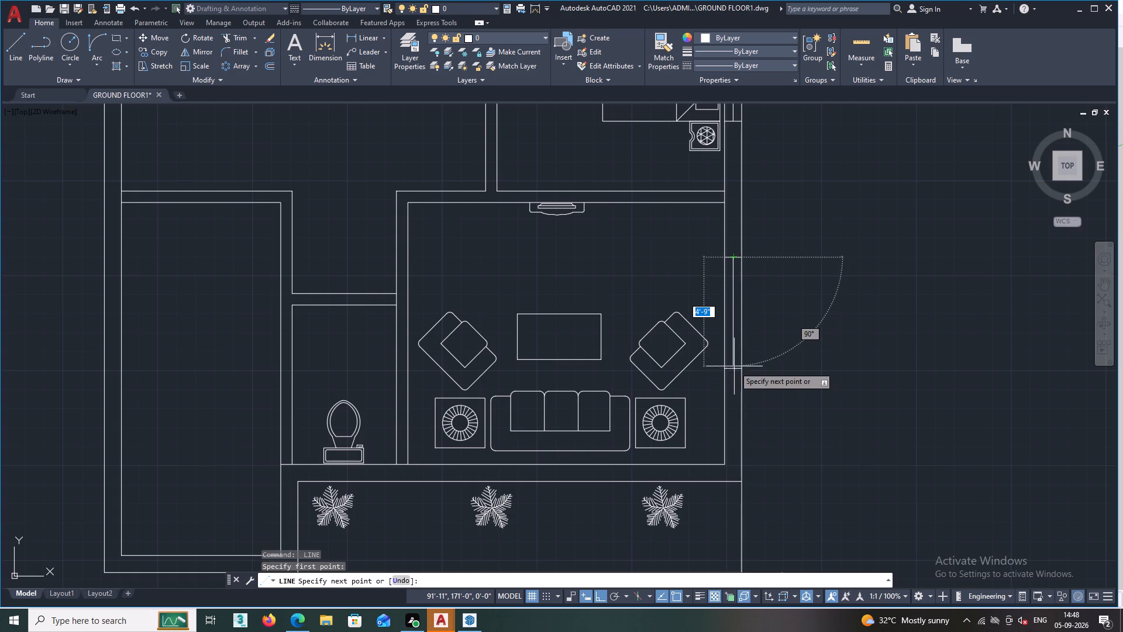
pyautogui.doubleClick(733, 367)
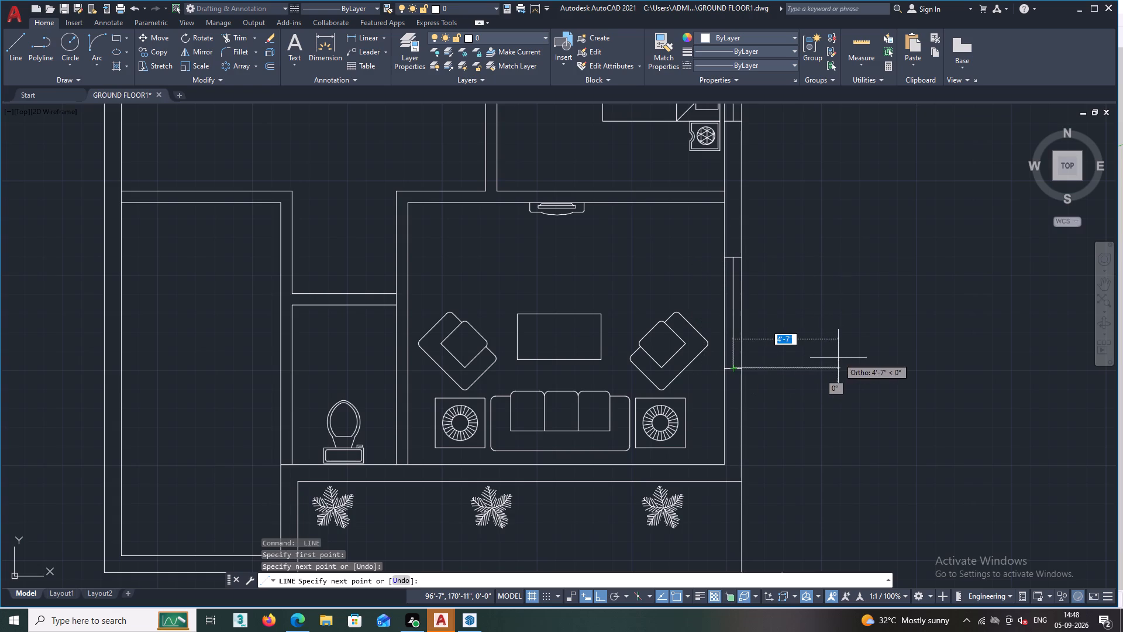
pyautogui.press('space')
# Examine the floor plan, focusing on the bedroom's lower bedside table and the adjacent right exterior wall.
pyautogui.scroll(-1, 846, 362)
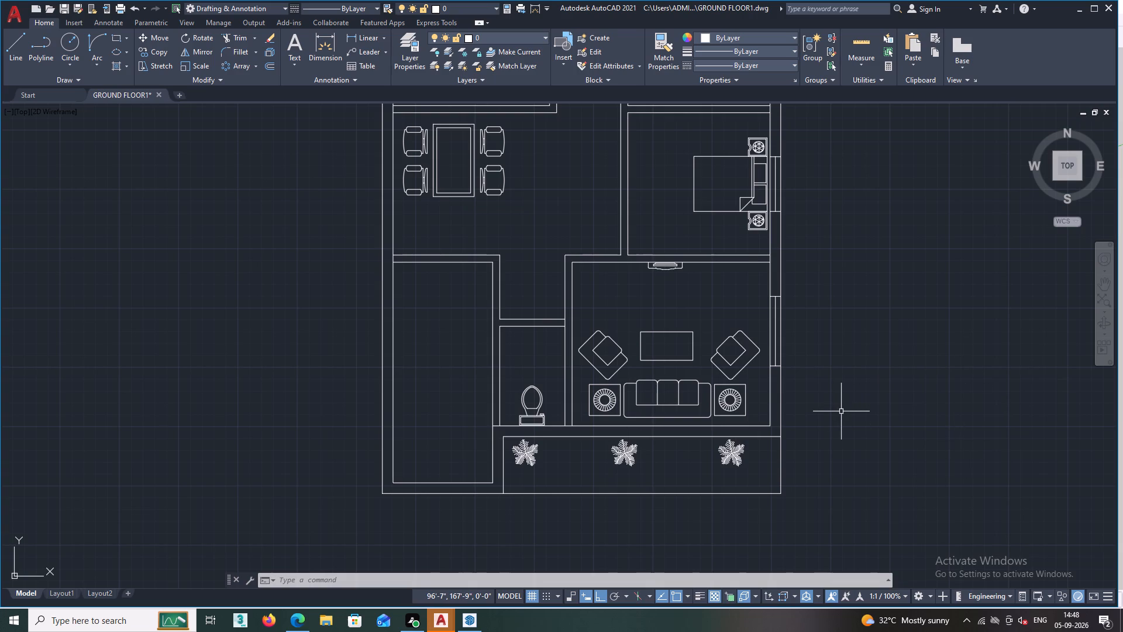
pyautogui.scroll(-2, 841, 411)
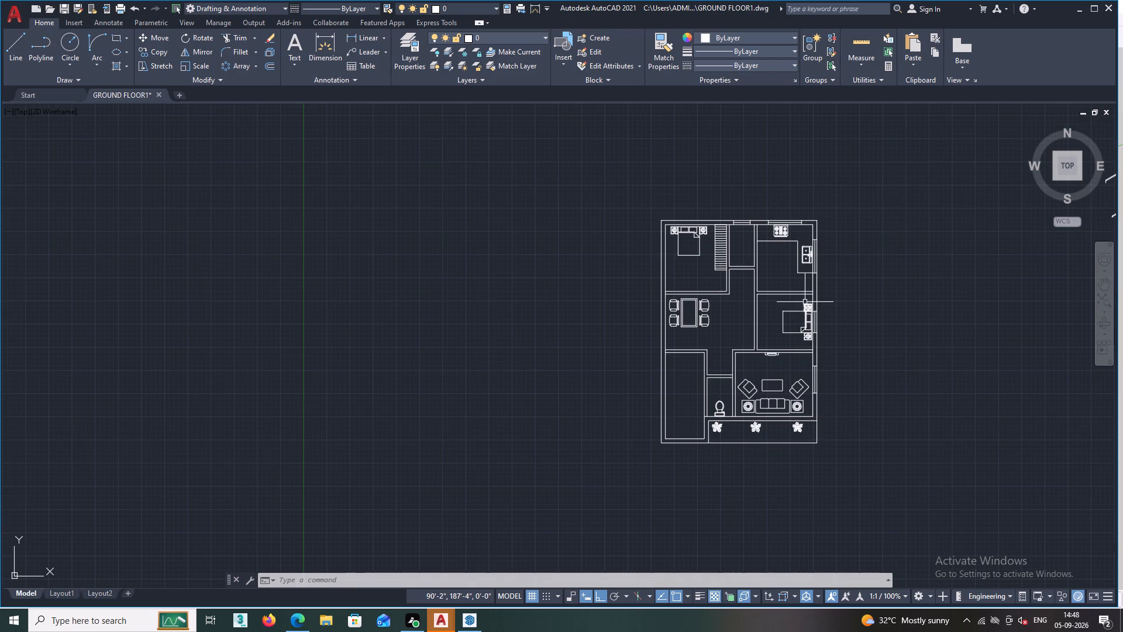
pyautogui.scroll(2, 821, 326)
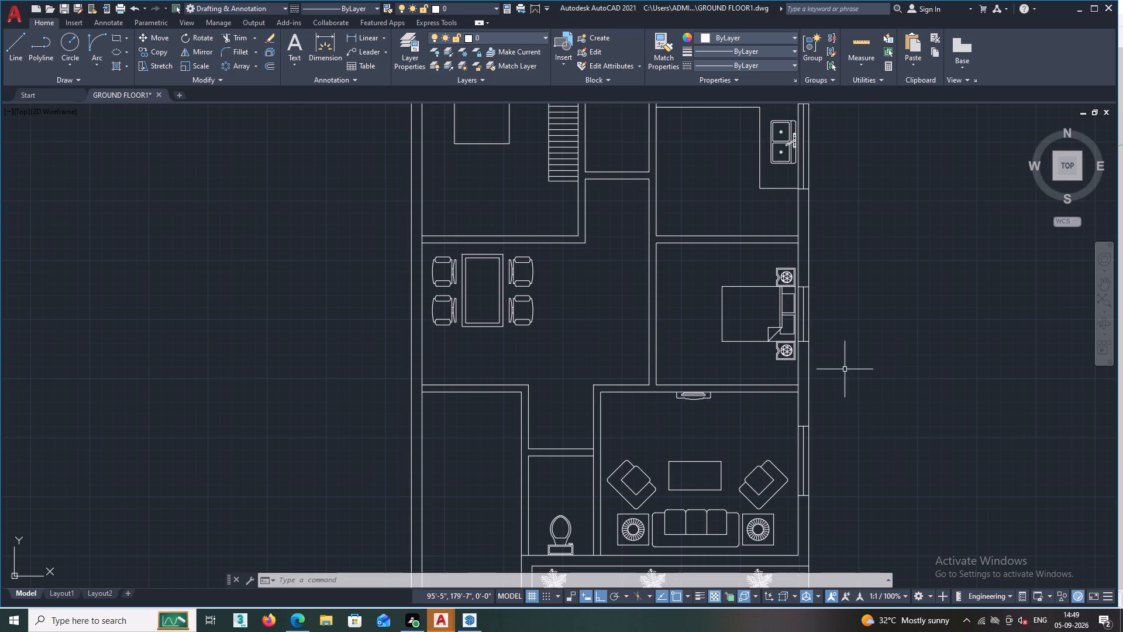
pyautogui.scroll(3, 805, 367)
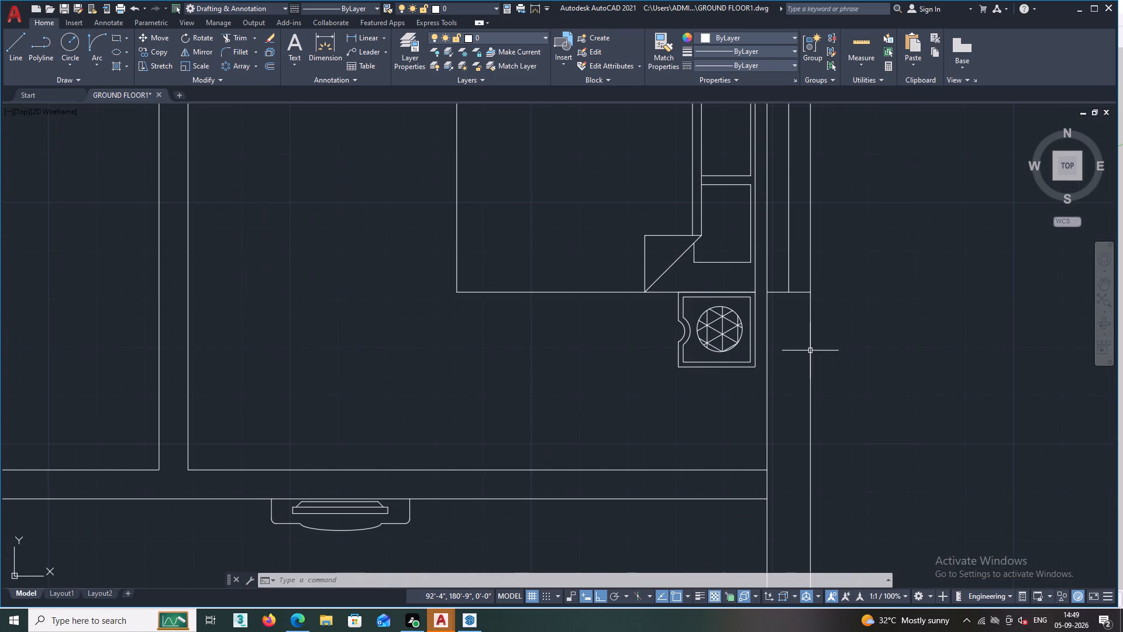
pyautogui.scroll(1, 701, 336)
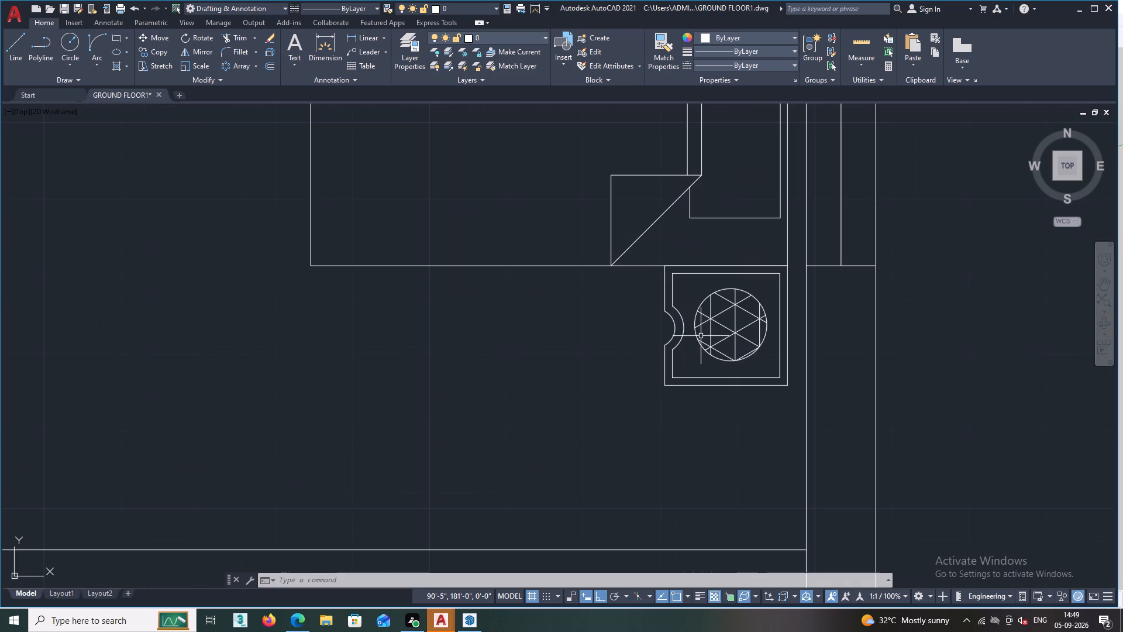
pyautogui.scroll(-2, 723, 339)
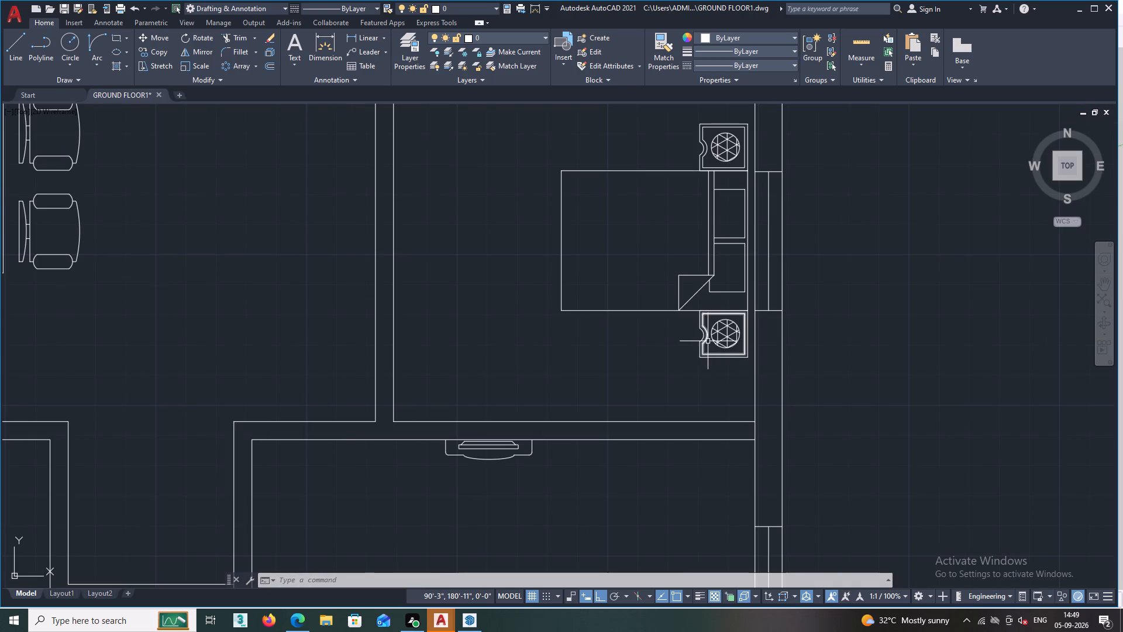
pyautogui.scroll(1, 708, 341)
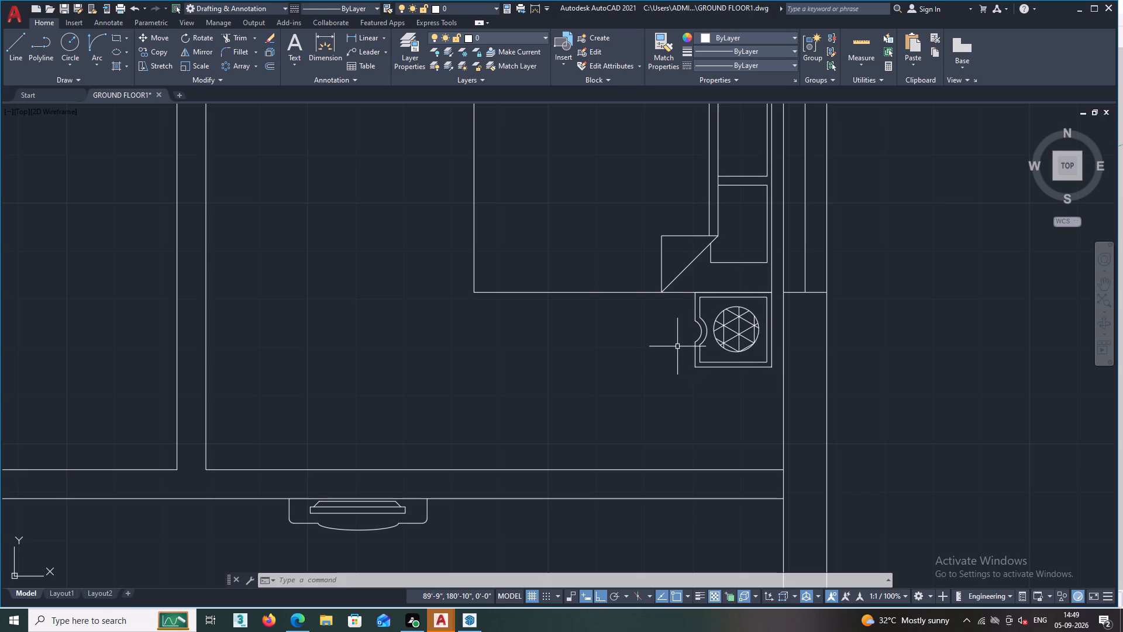
pyautogui.scroll(-1, 677, 346)
pyautogui.scroll(1, 693, 352)
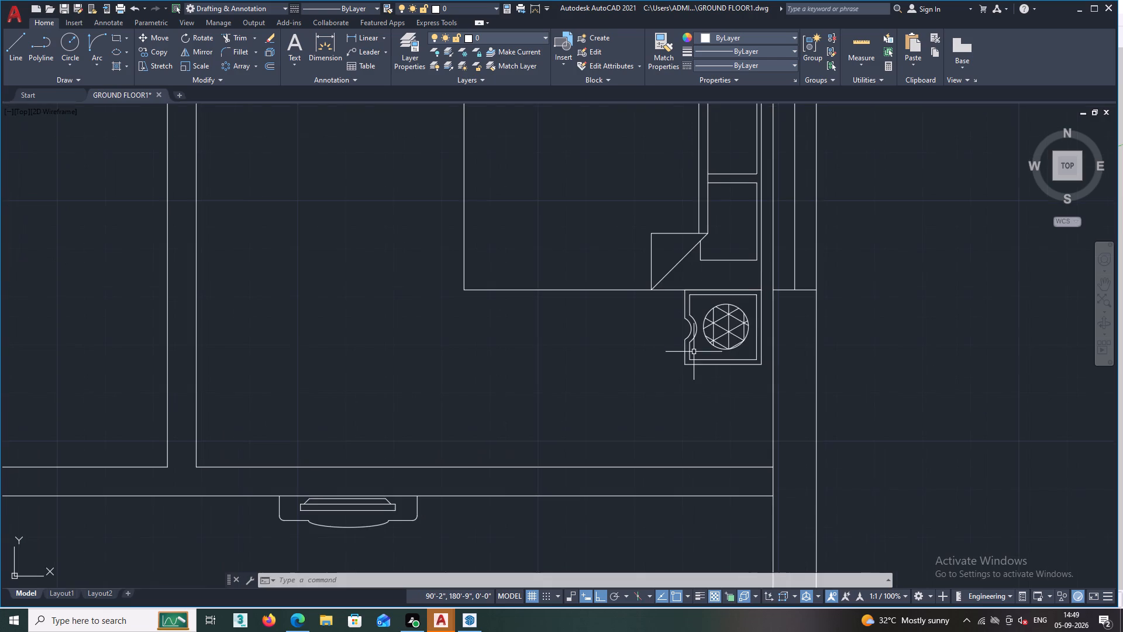
pyautogui.scroll(5, 695, 344)
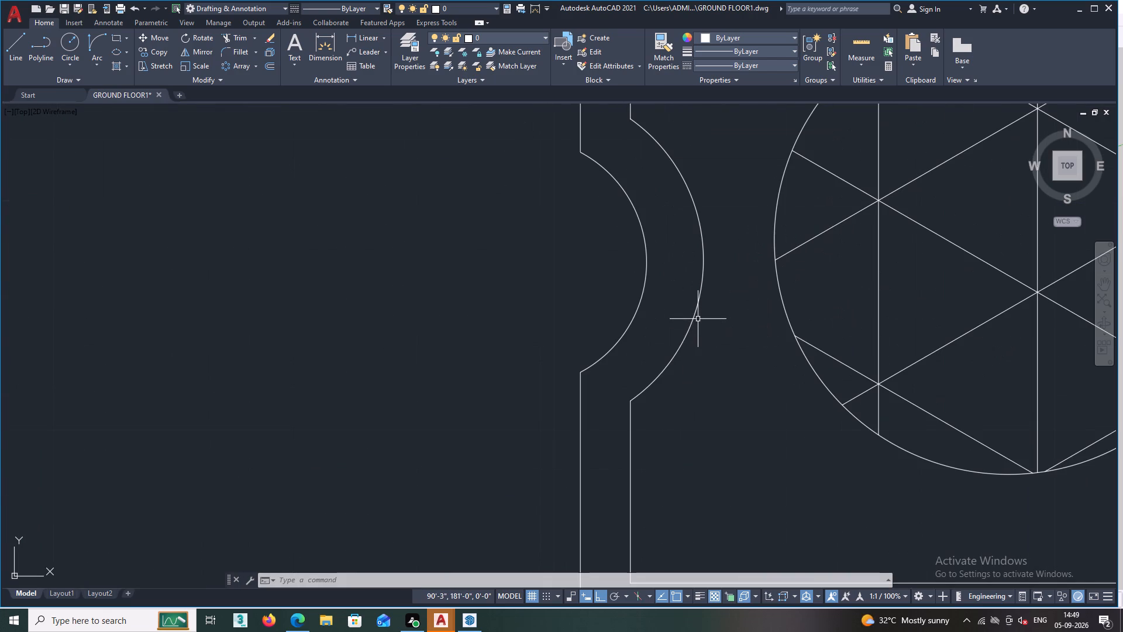
pyautogui.scroll(-2, 698, 319)
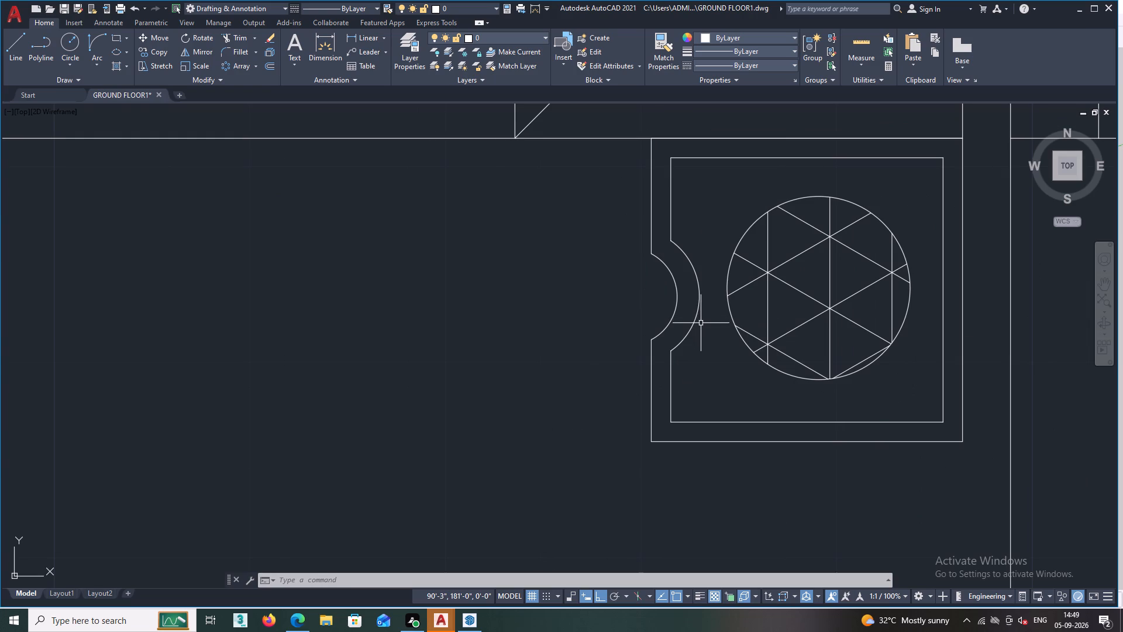
pyautogui.scroll(-3, 701, 323)
pyautogui.scroll(-2, 739, 364)
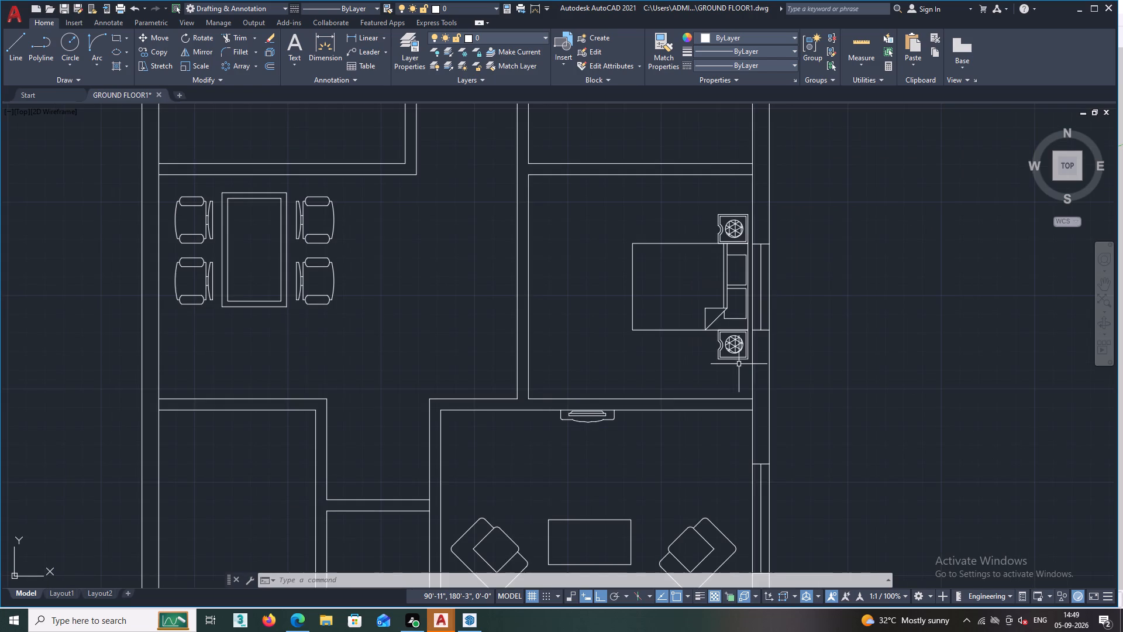
pyautogui.scroll(-1, 739, 364)
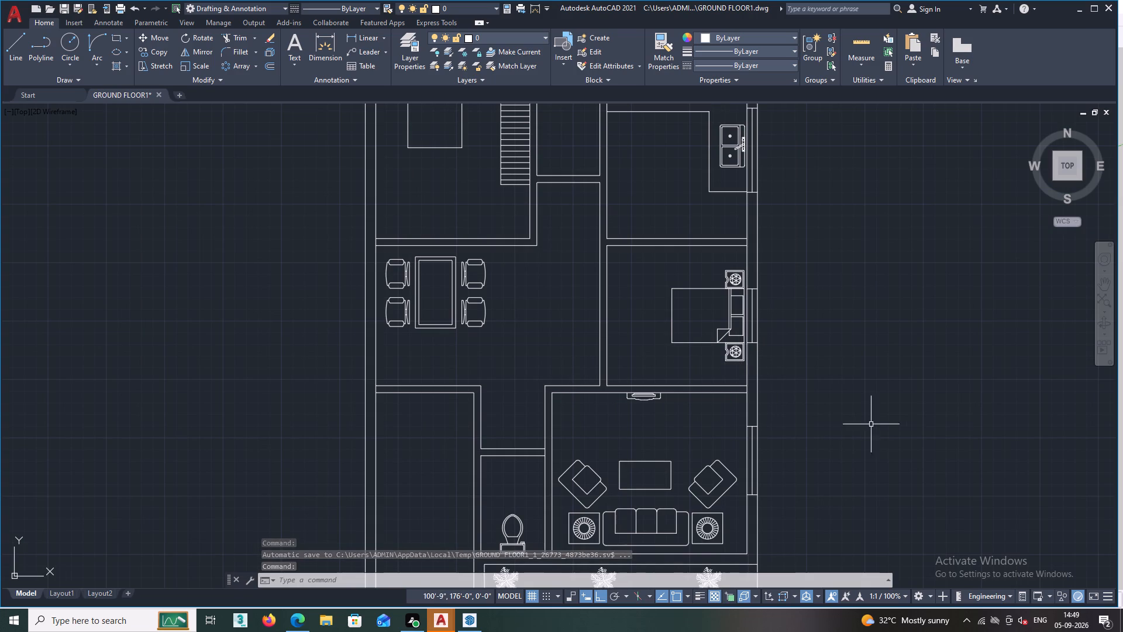
# Examine the lower part of the floor plan, focusing on the living room seating area, toilet and the bottom wall above the plants.
pyautogui.scroll(-2, 782, 417)
pyautogui.scroll(1, 721, 496)
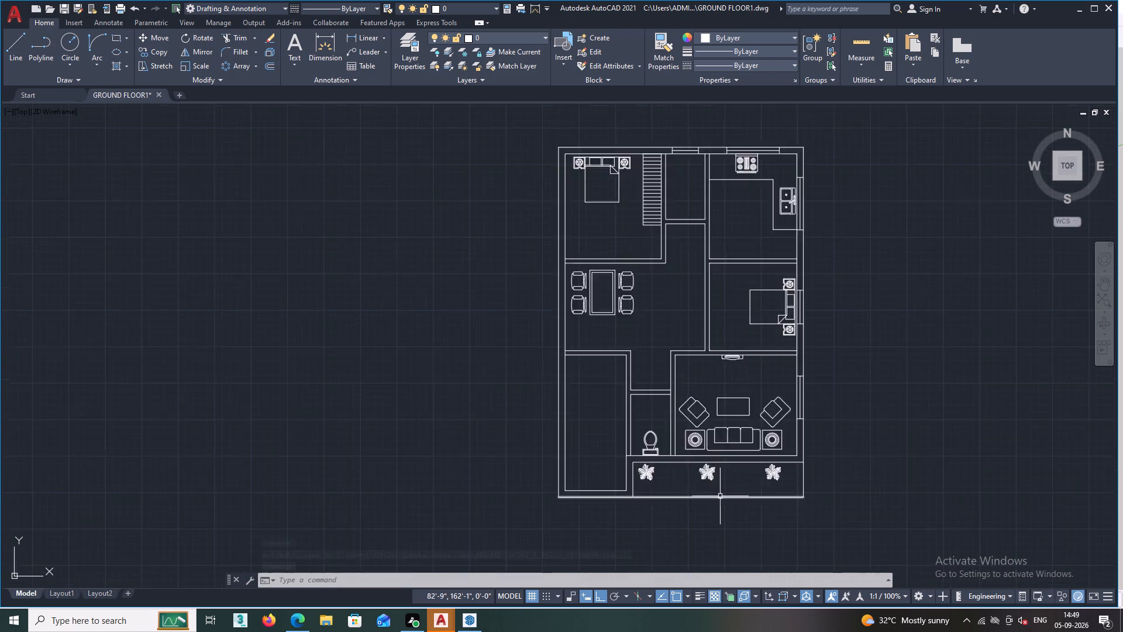
pyautogui.scroll(3, 720, 496)
pyautogui.scroll(1, 662, 377)
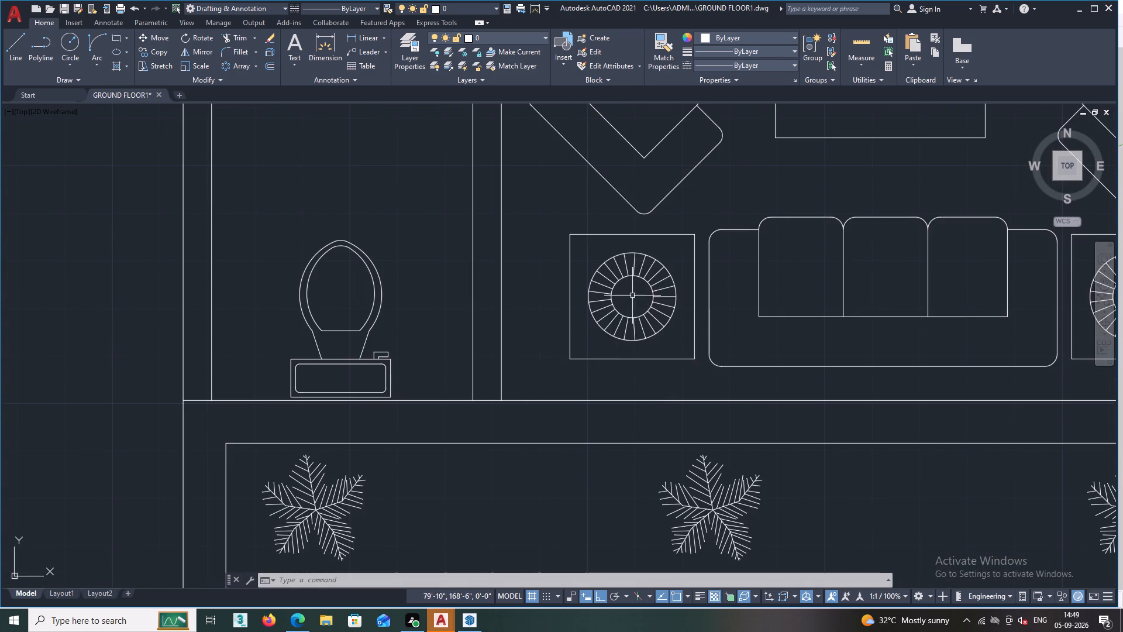
pyautogui.scroll(2, 630, 298)
pyautogui.scroll(-5, 631, 300)
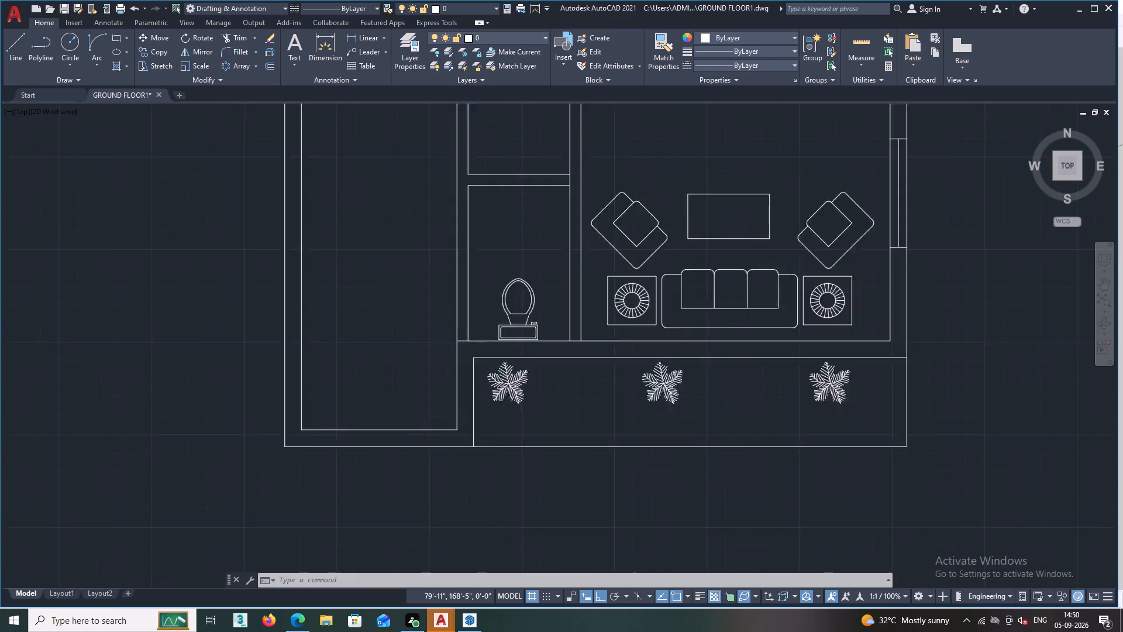
pyautogui.scroll(-1, 634, 303)
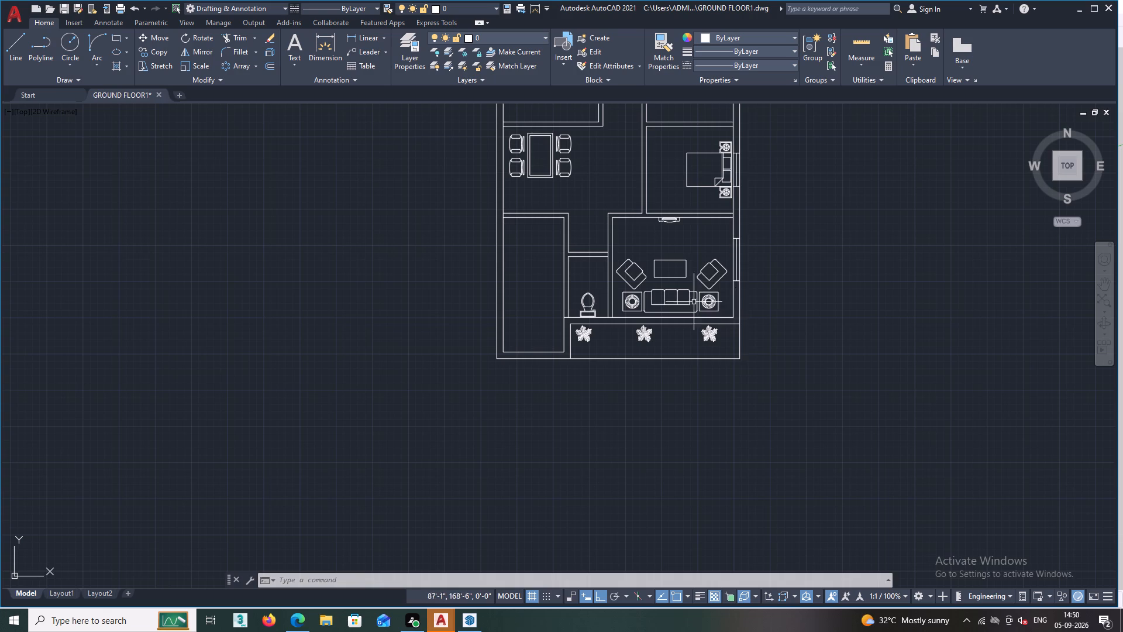
pyautogui.scroll(3, 662, 280)
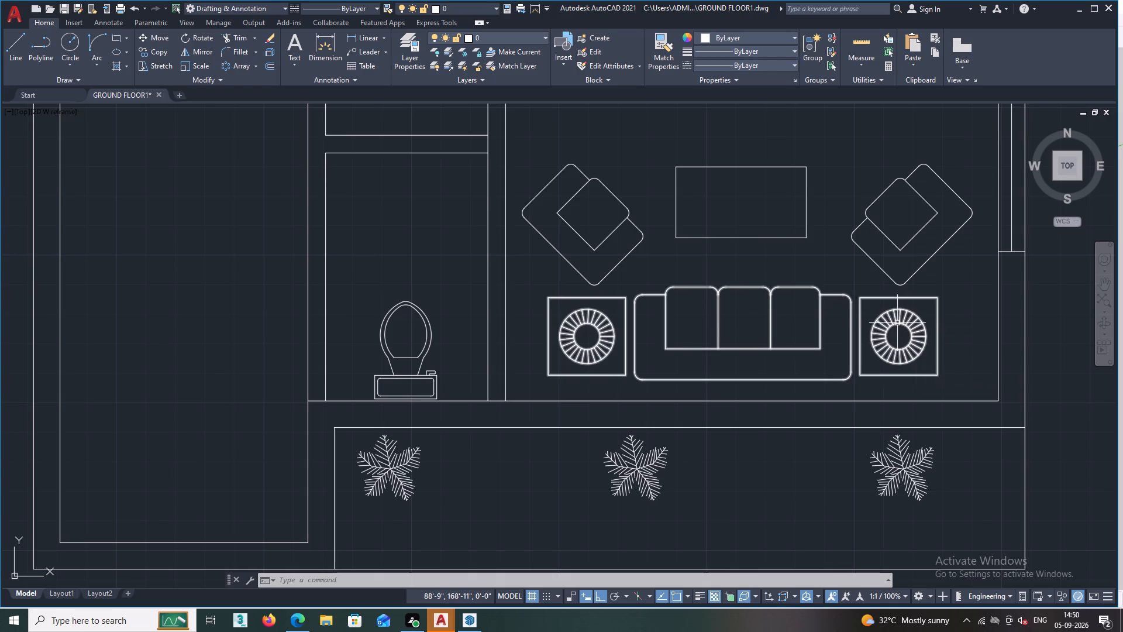
pyautogui.scroll(-5, 888, 331)
pyautogui.scroll(1, 869, 310)
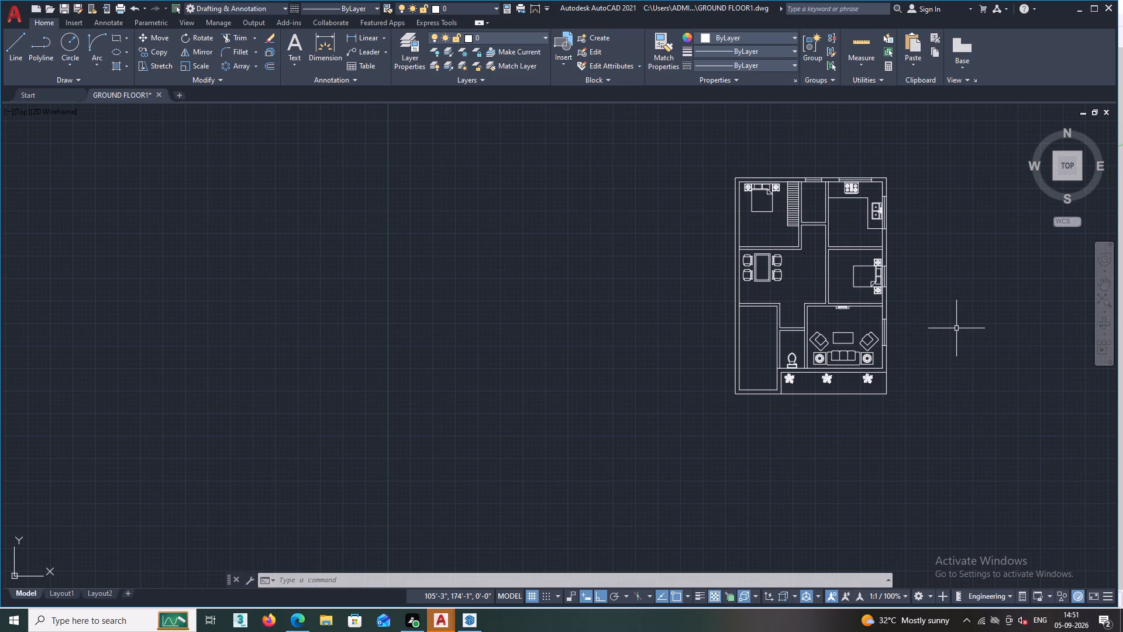
# Draw two short vertical lines about 5'-8" apart across the living room's bottom wall, behind the sofa.
pyautogui.moveTo(970, 328); pyautogui.dragTo(908, 240, button='middle')
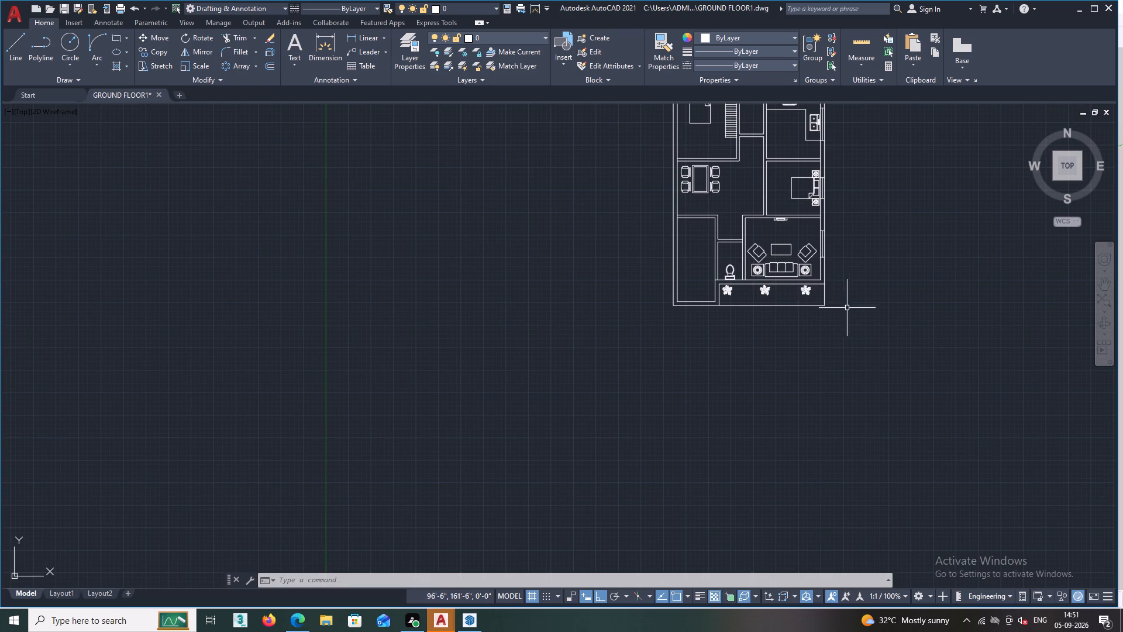
pyautogui.scroll(3, 795, 289)
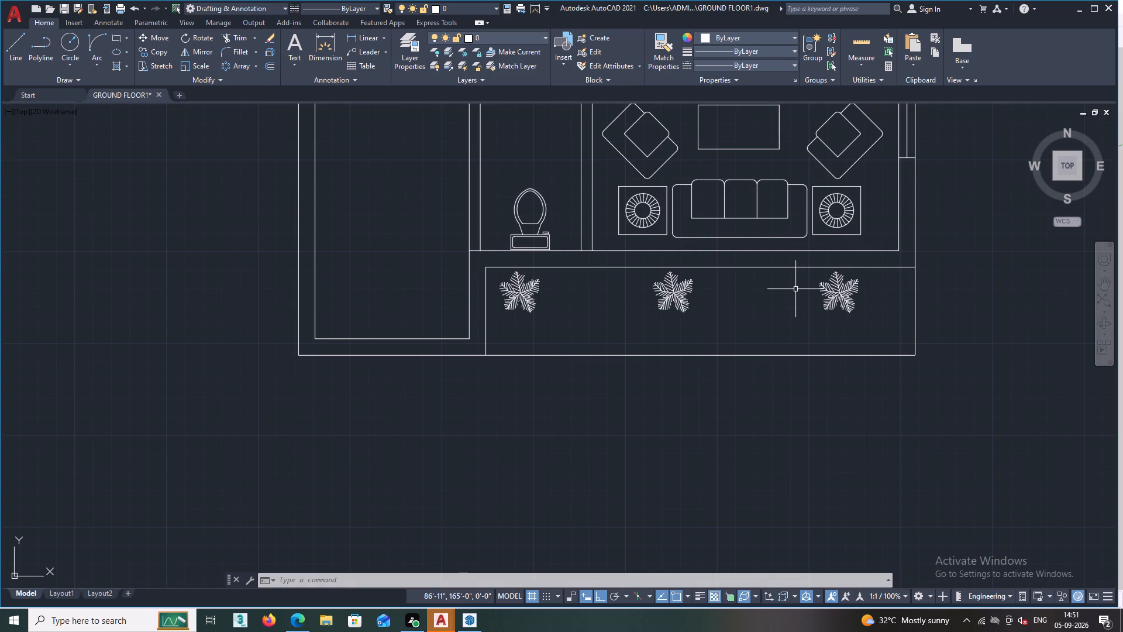
pyautogui.press('l')
pyautogui.press('space')
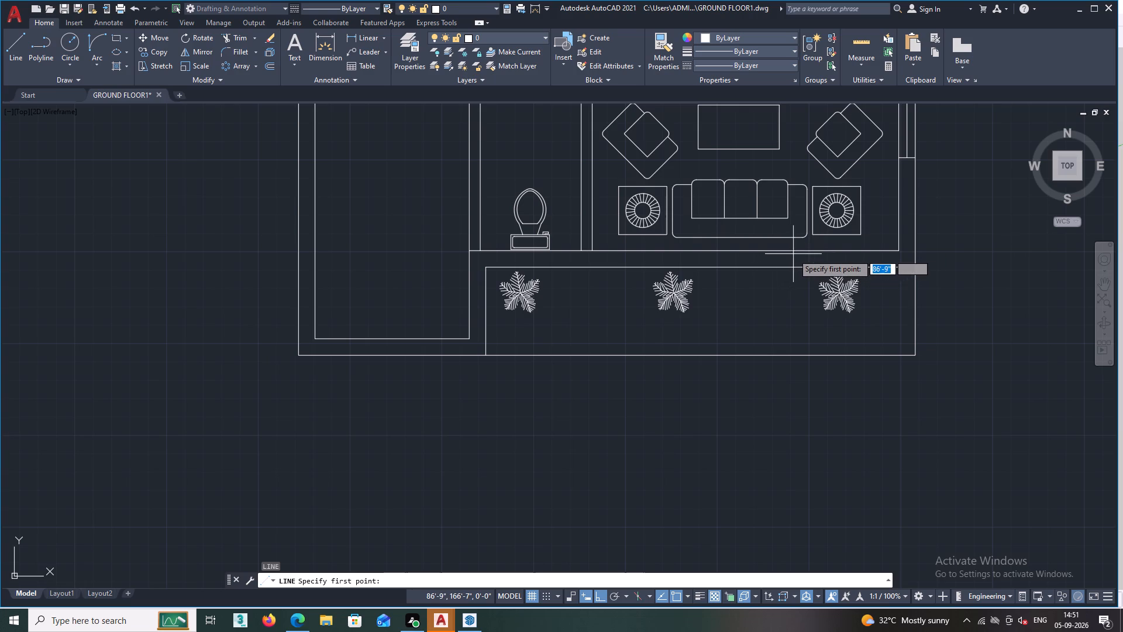
pyautogui.click(805, 252)
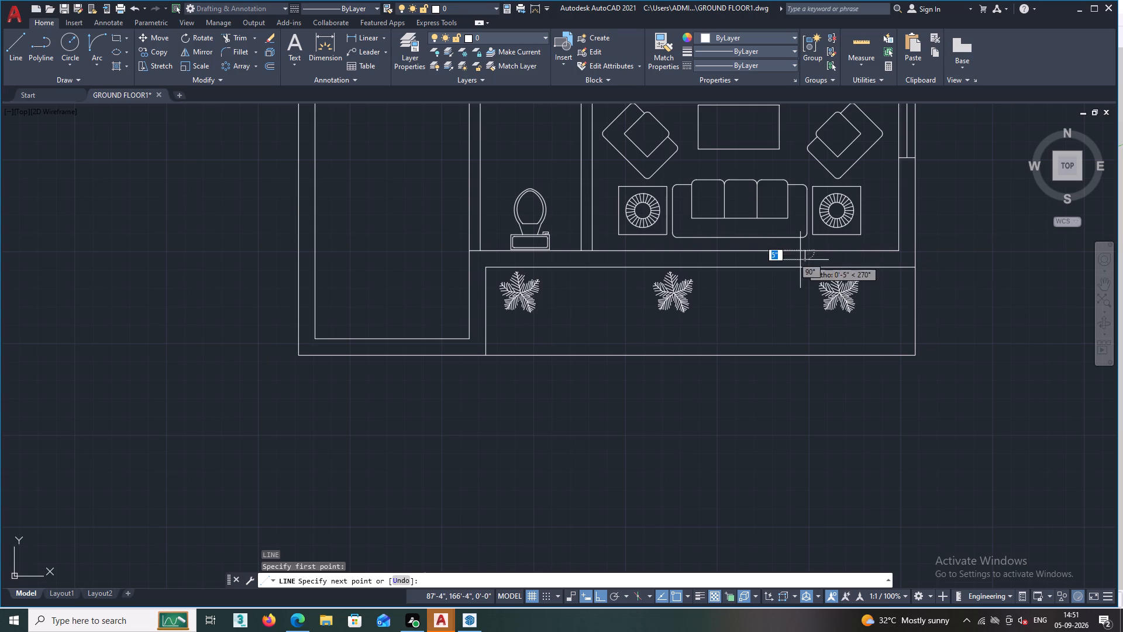
pyautogui.click(804, 265)
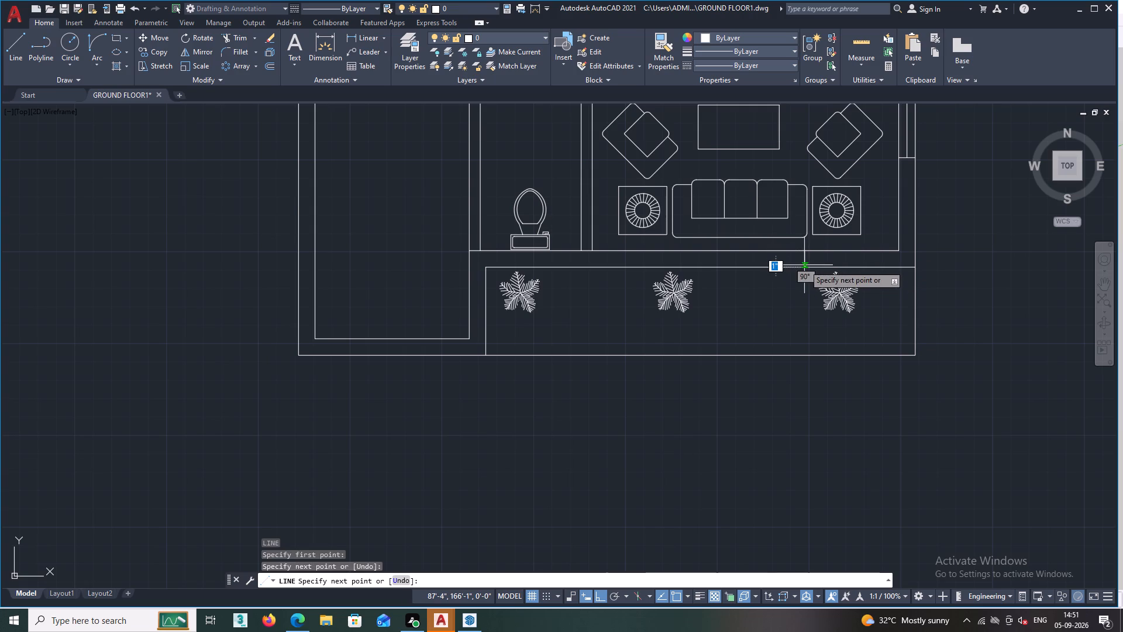
pyautogui.press('space')
pyautogui.press('space')
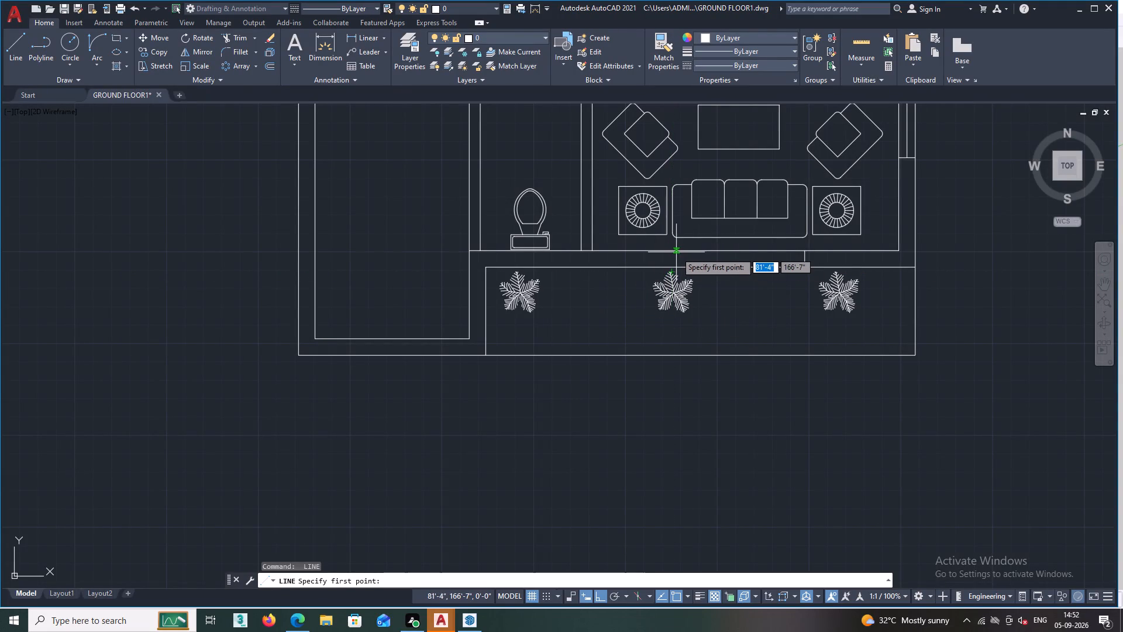
pyautogui.click(680, 252)
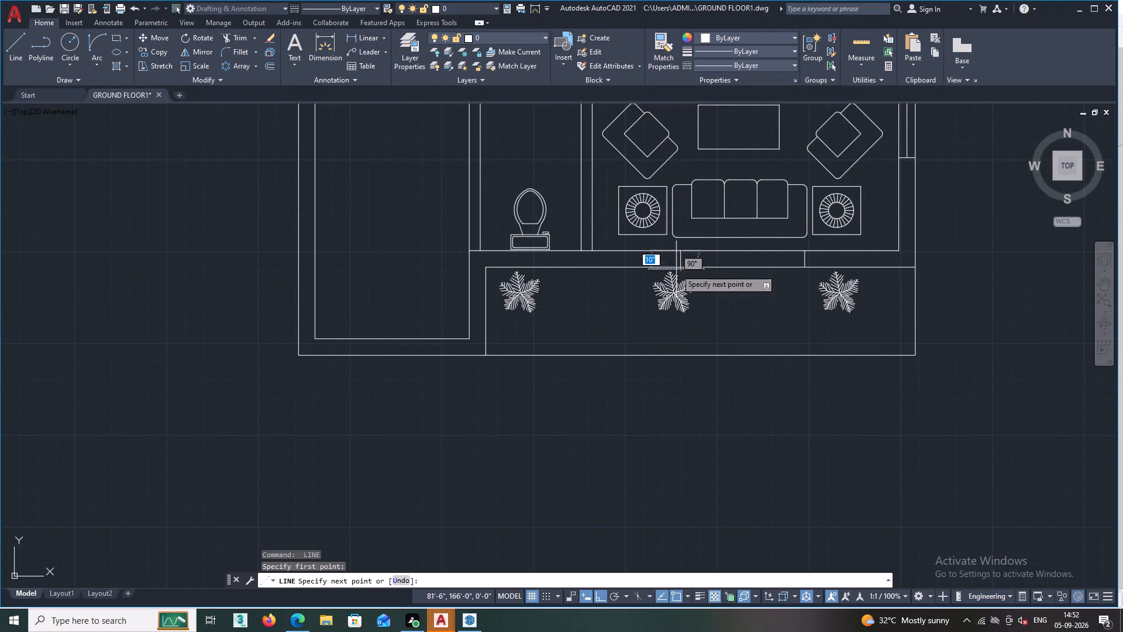
pyautogui.click(680, 268)
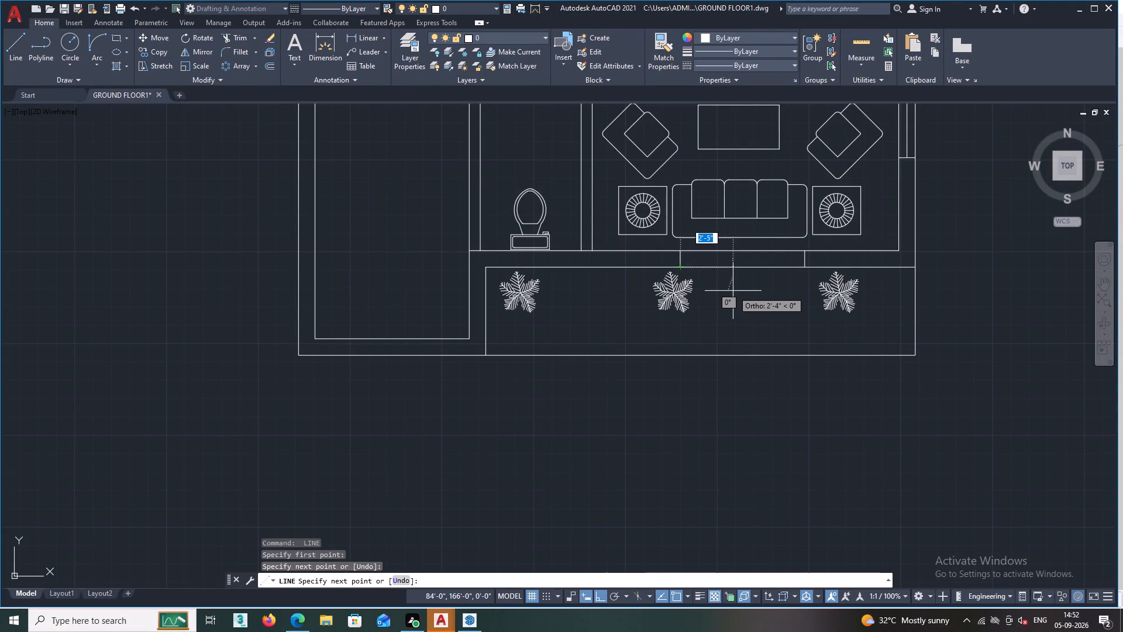
pyautogui.press('space')
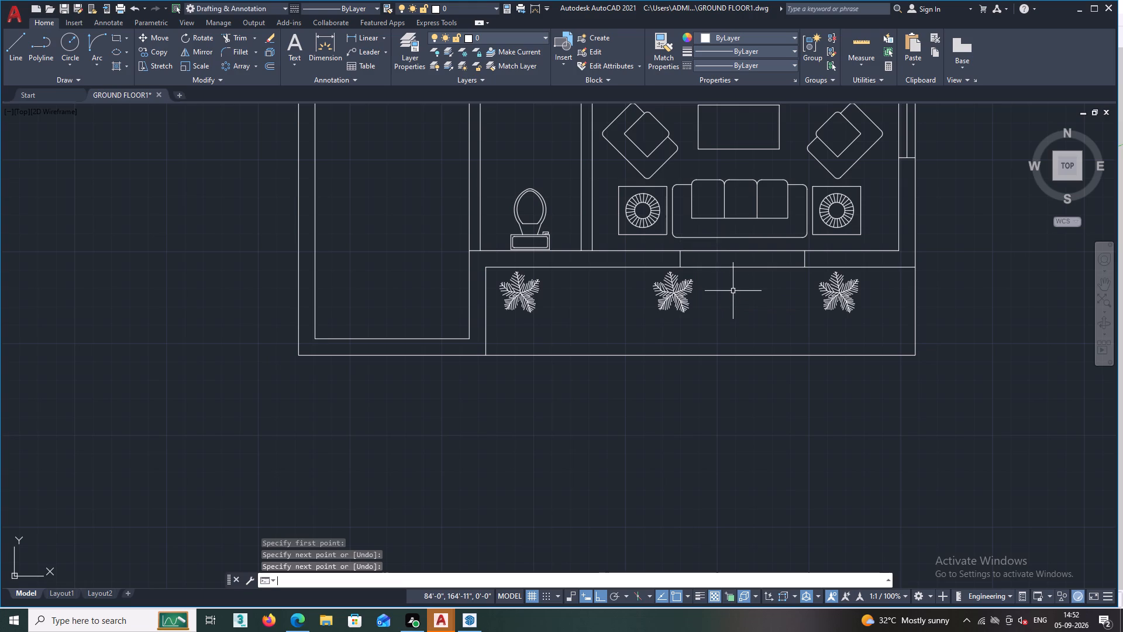
# Draw a horizontal line midway through the living room's bottom wall thickness, connecting the two opening edges behind the sofa.
pyautogui.scroll(1, 746, 288)
pyautogui.press('space')
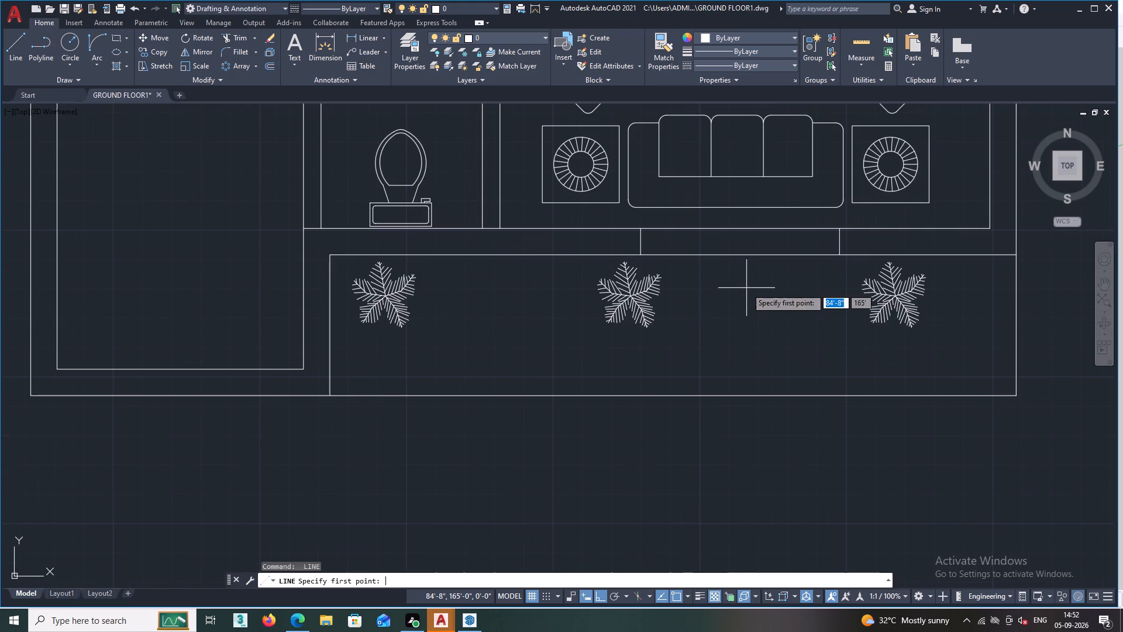
pyautogui.doubleClick(639, 242)
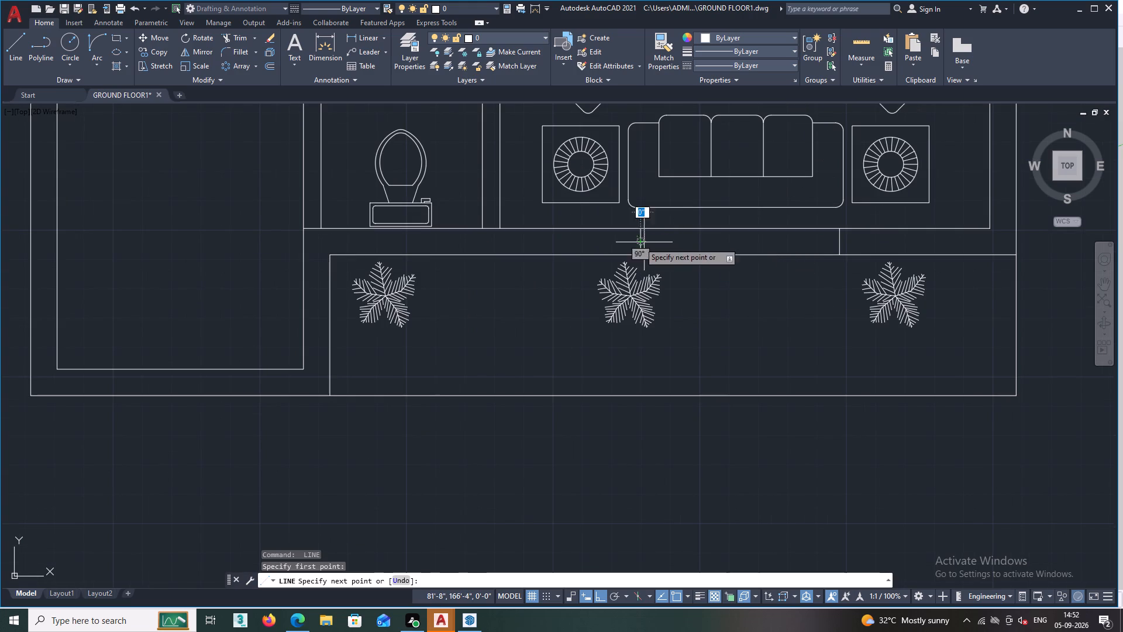
pyautogui.click(840, 242)
pyautogui.press('space')
pyautogui.scroll(-3, 781, 318)
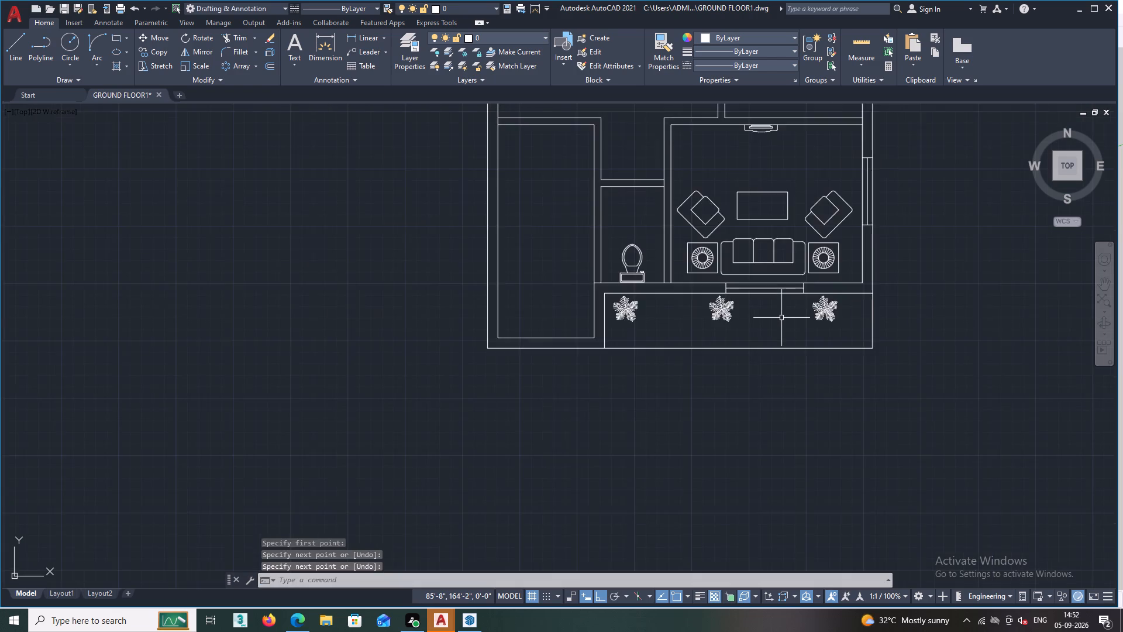
# Draw a vertical line about 9" long across the toilet room's bottom wall, aligned with the left edge of the toilet tank.
pyautogui.scroll(-1, 781, 318)
pyautogui.scroll(2, 771, 320)
pyautogui.scroll(-1, 771, 310)
pyautogui.scroll(2, 776, 299)
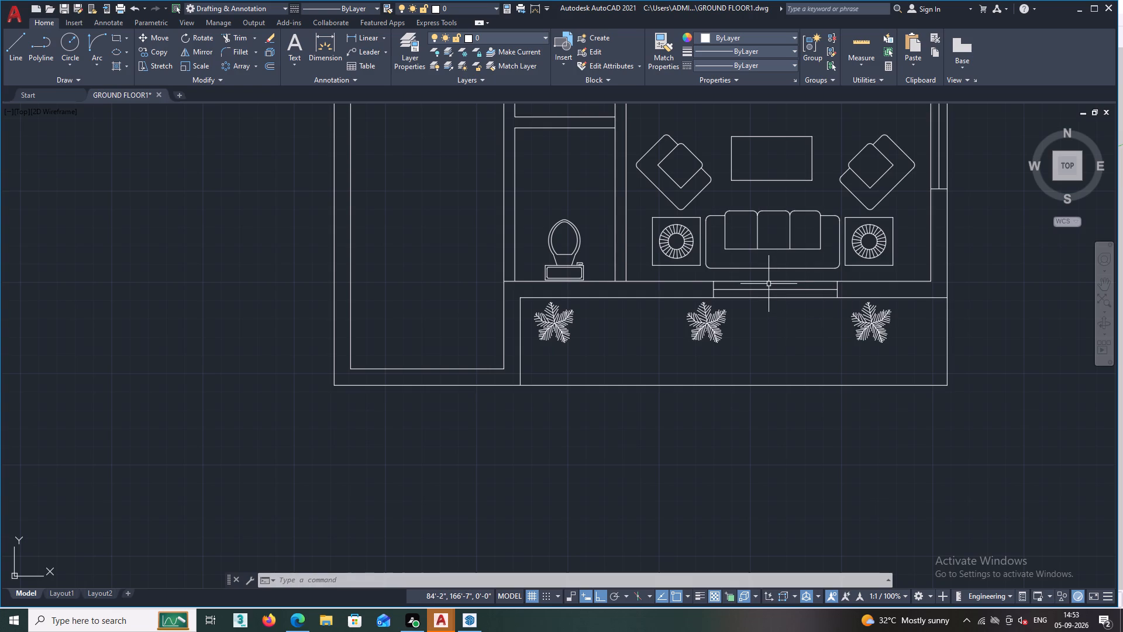
pyautogui.scroll(-3, 821, 345)
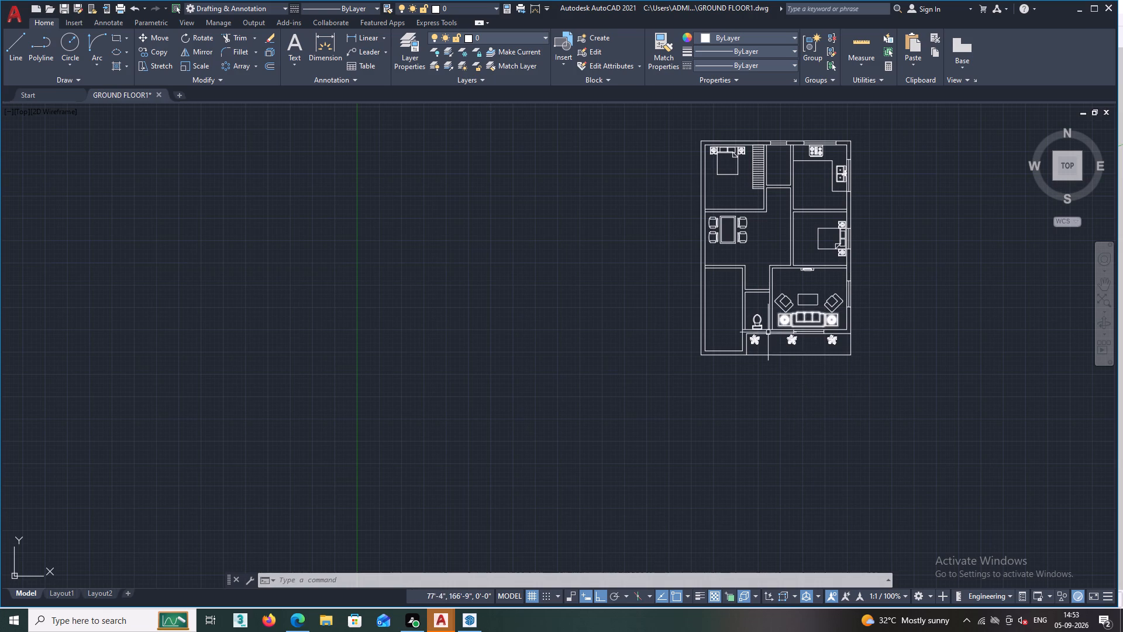
pyautogui.scroll(5, 753, 349)
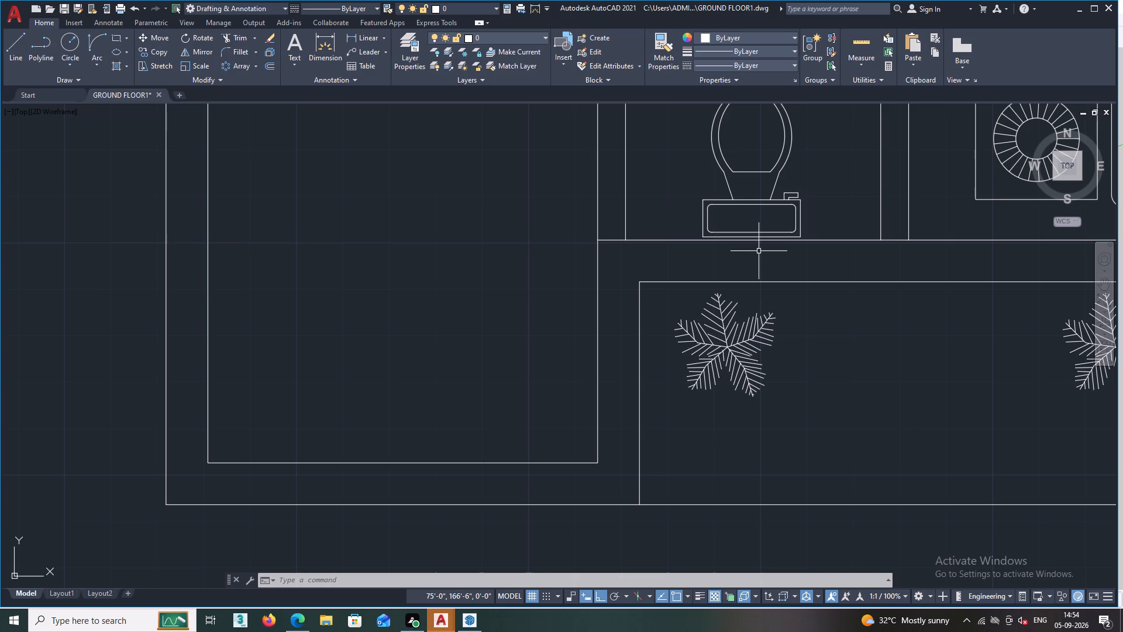
pyautogui.press('l')
pyautogui.press('space')
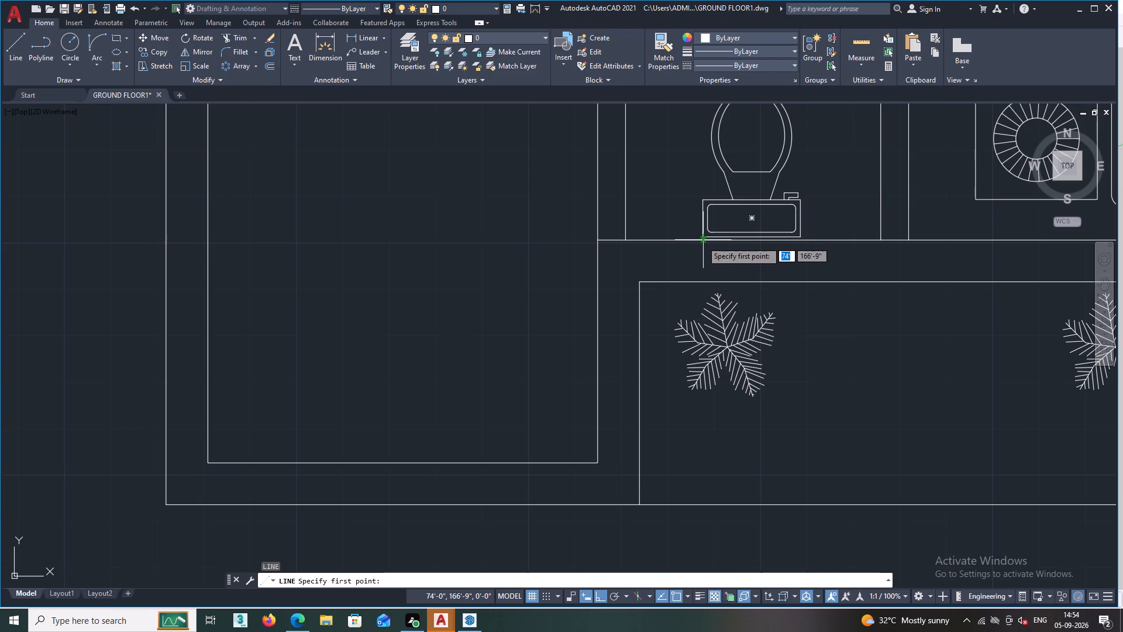
pyautogui.scroll(2, 702, 241)
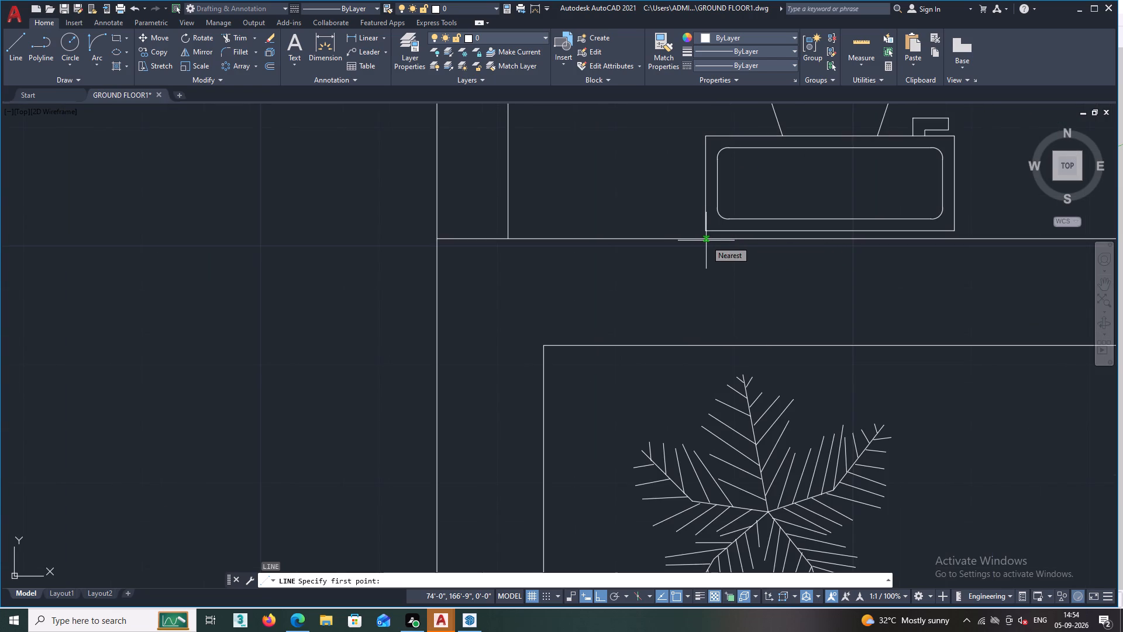
pyautogui.scroll(3, 704, 252)
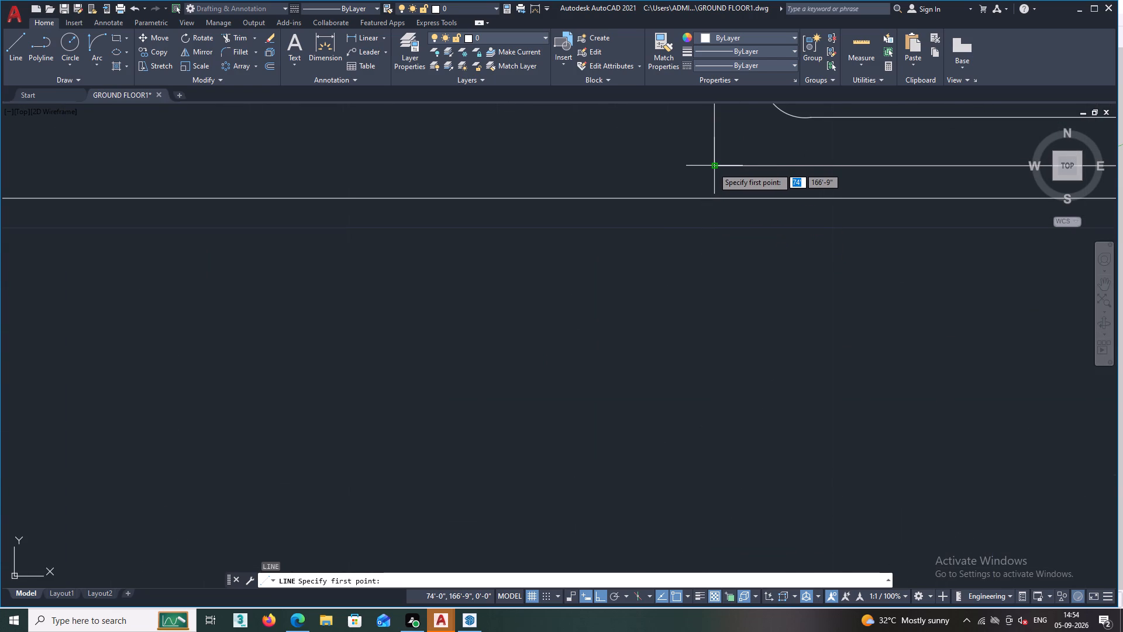
pyautogui.click(715, 197)
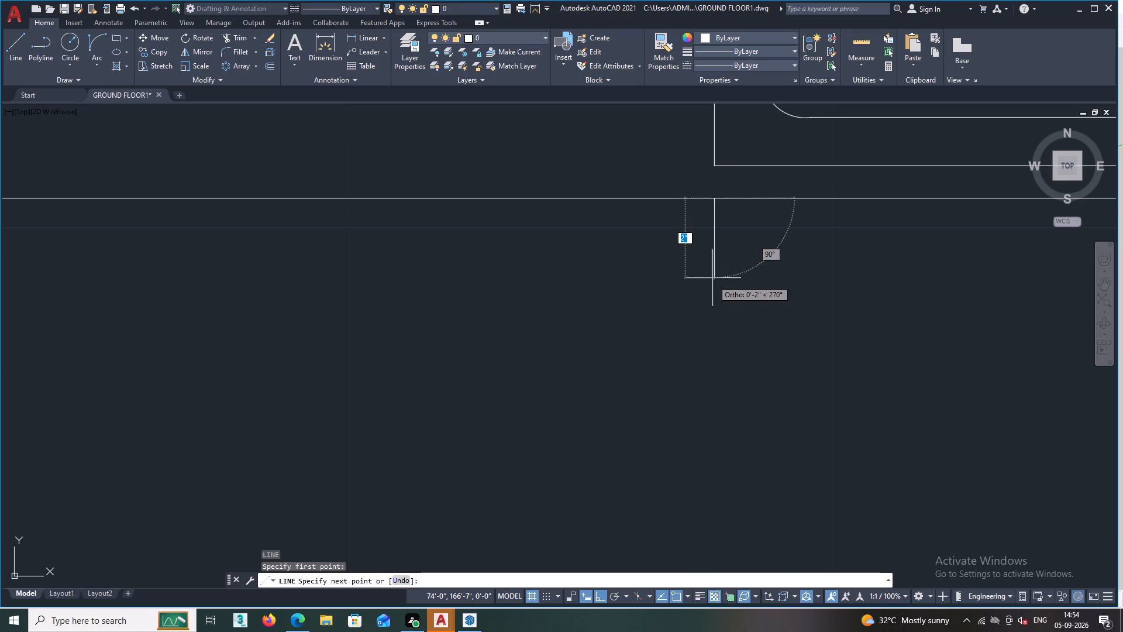
pyautogui.scroll(-5, 719, 311)
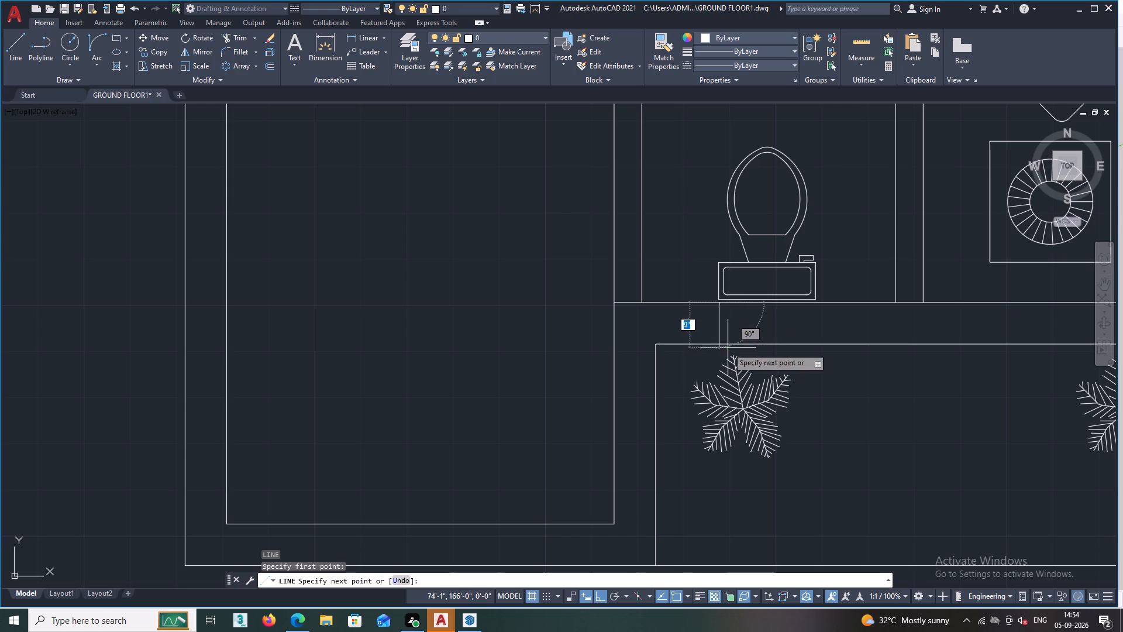
pyautogui.scroll(2, 750, 358)
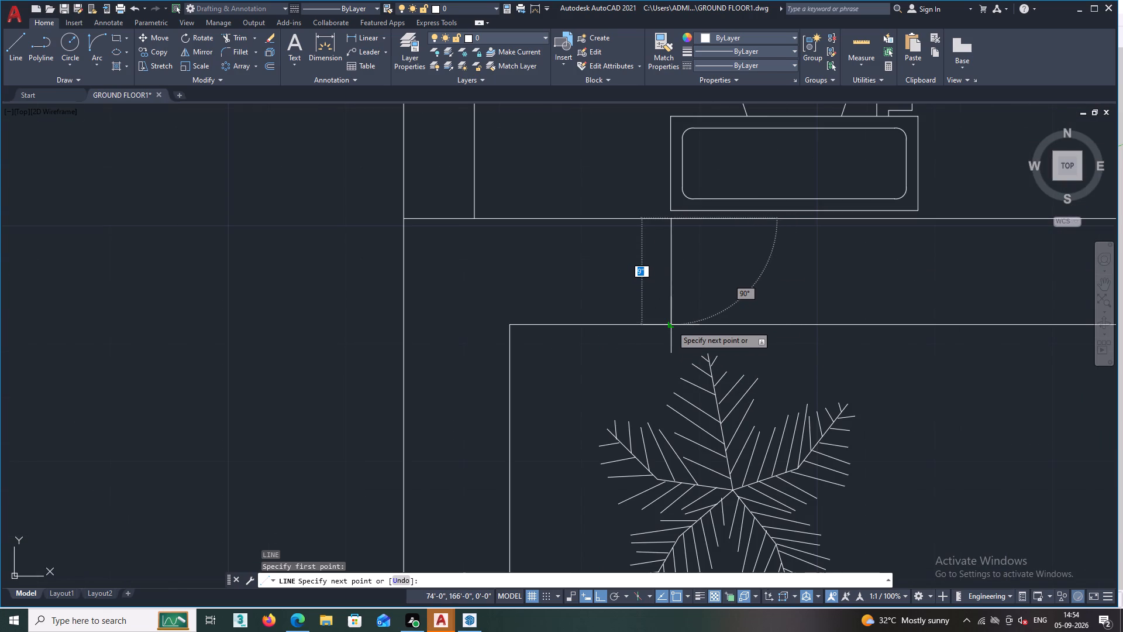
pyautogui.scroll(2, 671, 325)
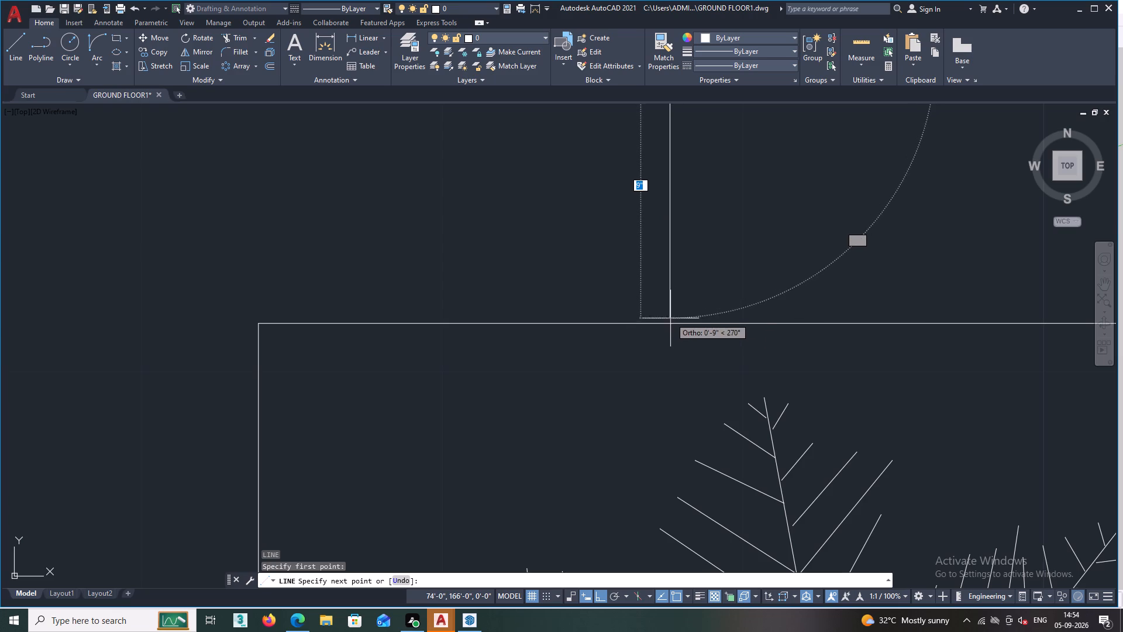
pyautogui.click(670, 326)
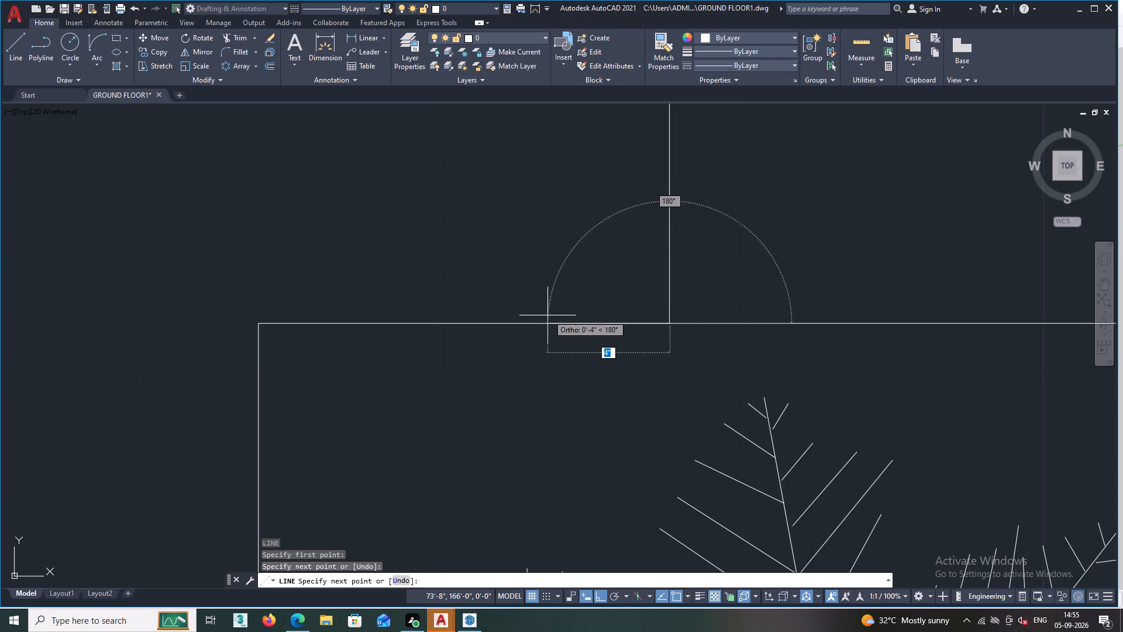
pyautogui.scroll(-2, 551, 310)
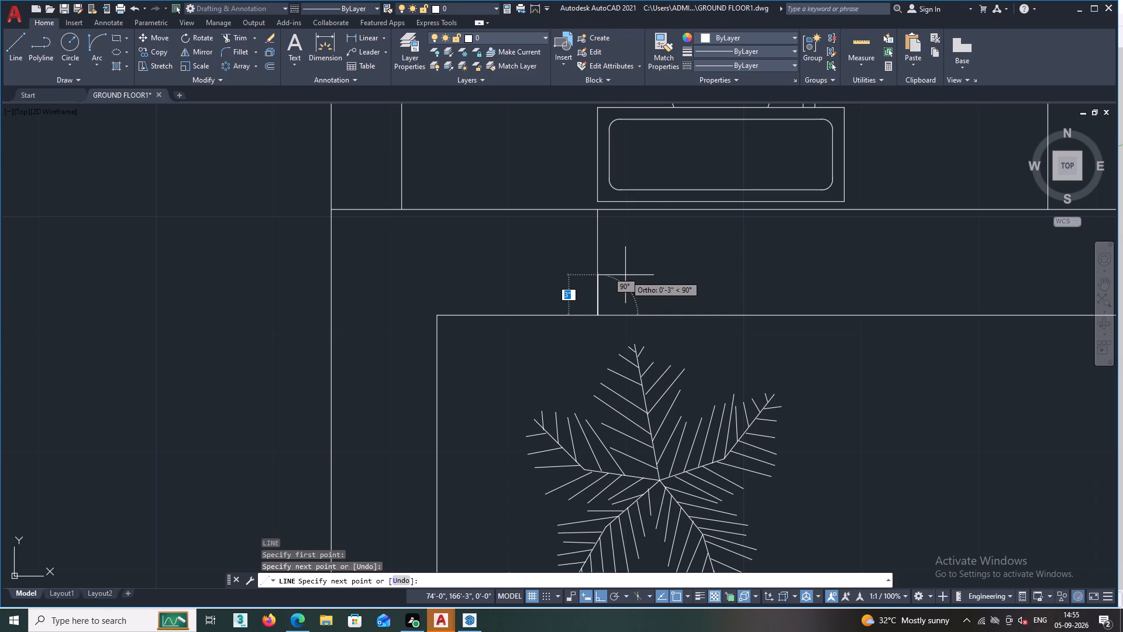
pyautogui.press('space')
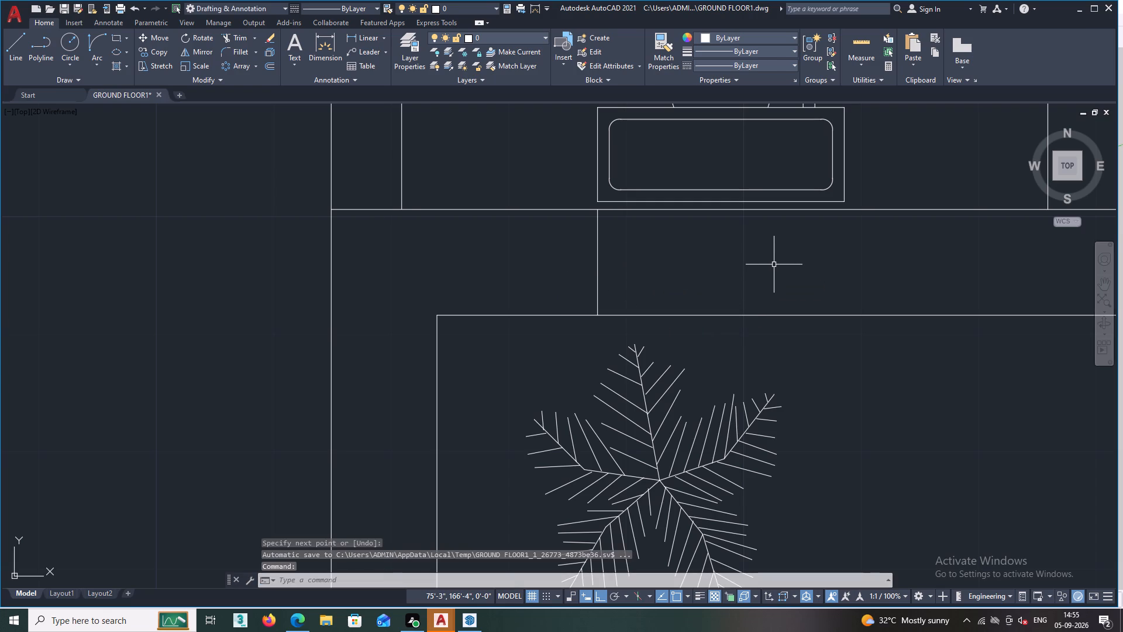
# Draw a vertical line about 9" long across the toilet room's bottom wall, aligned with the right edge of the toilet tank.
pyautogui.press('space')
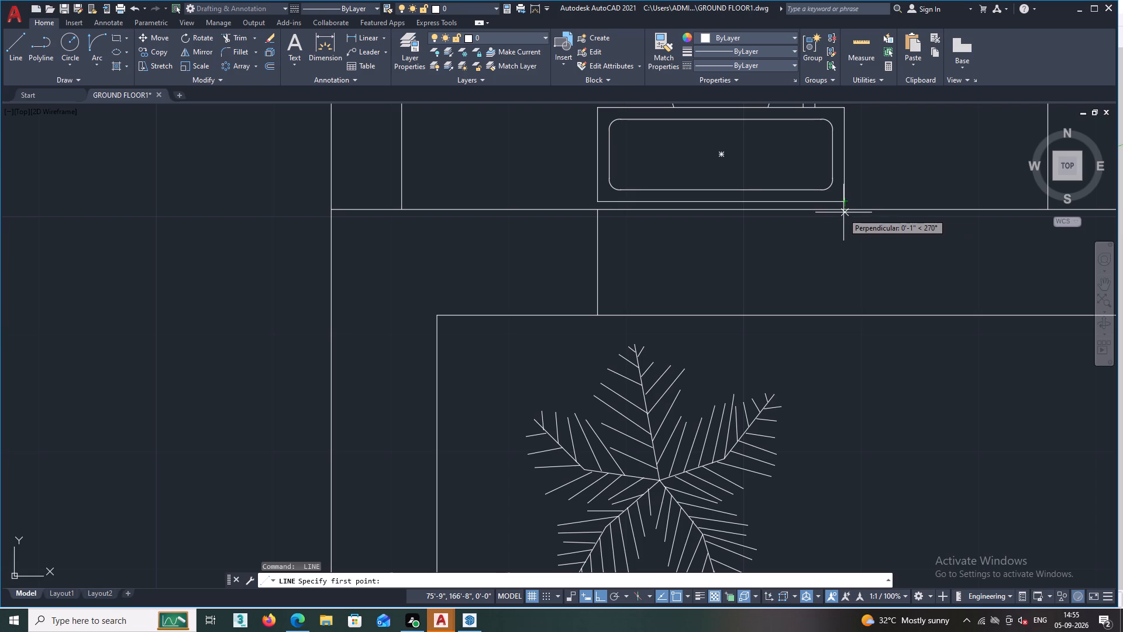
pyautogui.scroll(1, 843, 220)
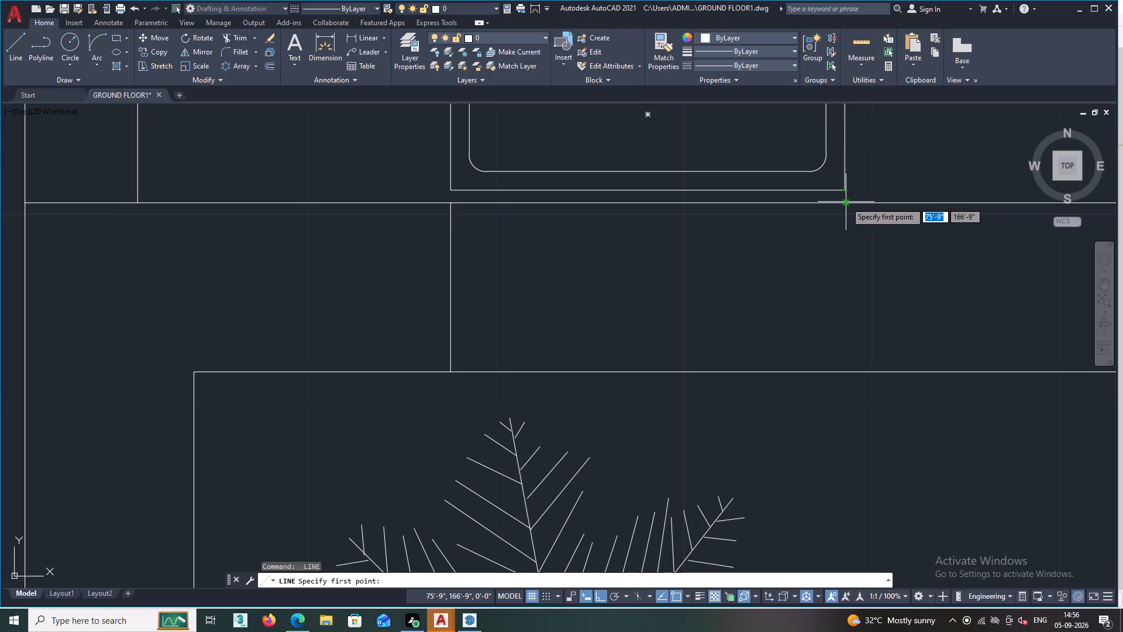
pyautogui.scroll(2, 846, 202)
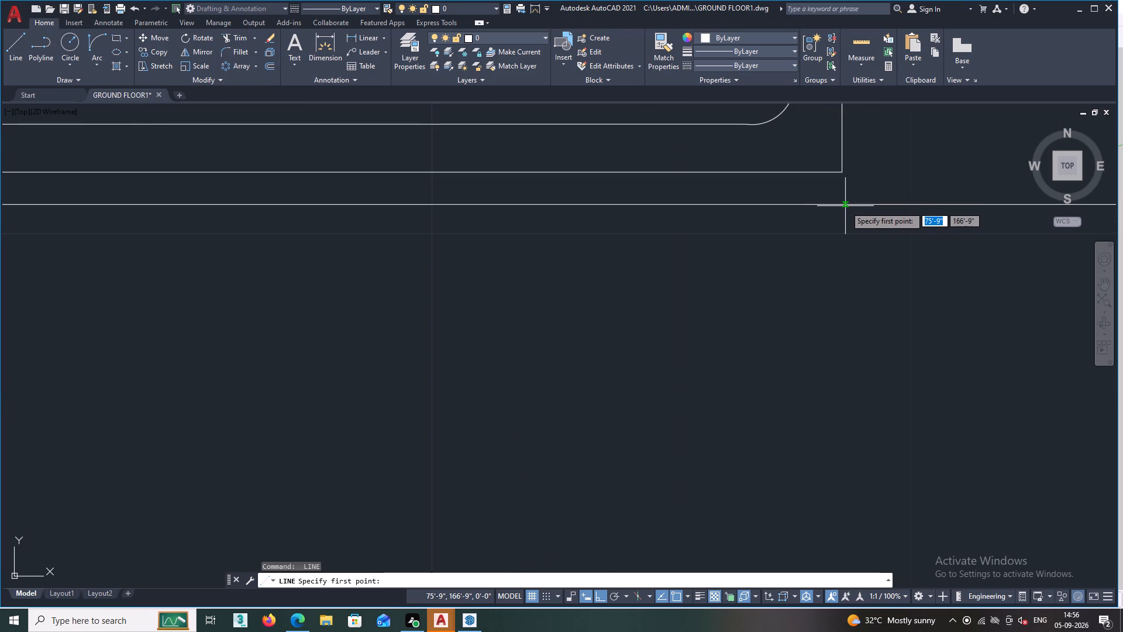
pyautogui.click(845, 204)
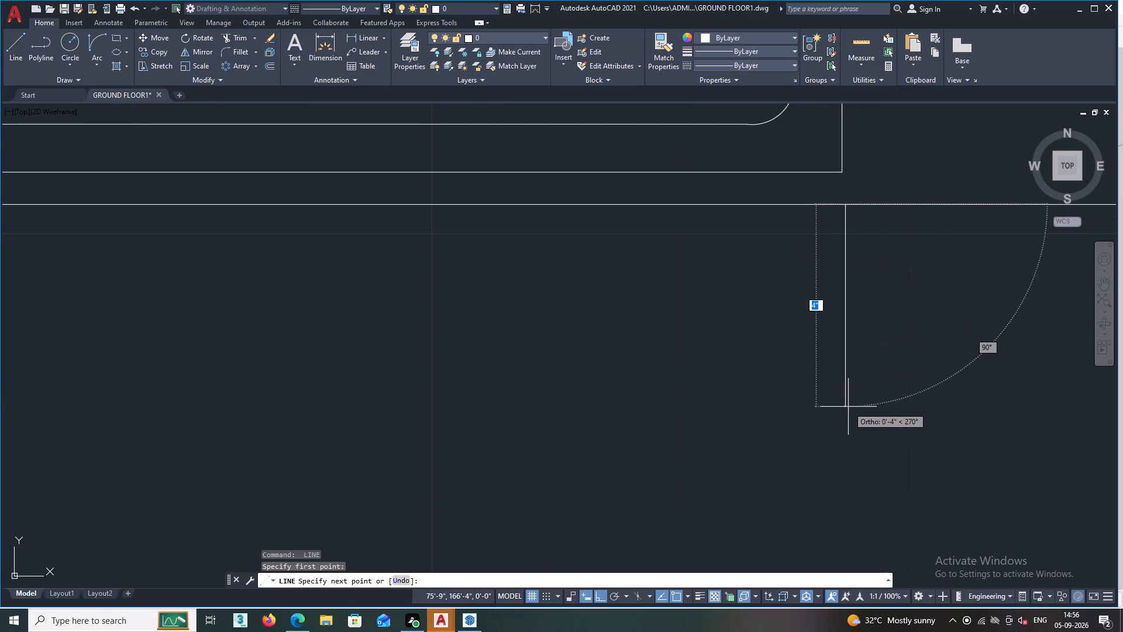
pyautogui.scroll(-2, 848, 407)
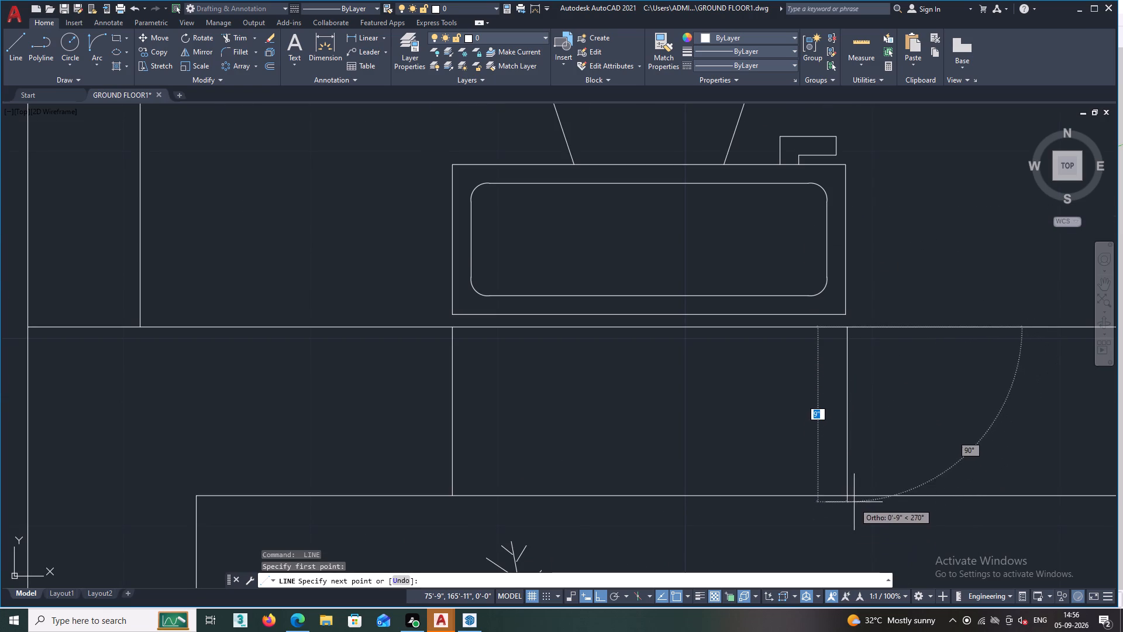
pyautogui.click(846, 496)
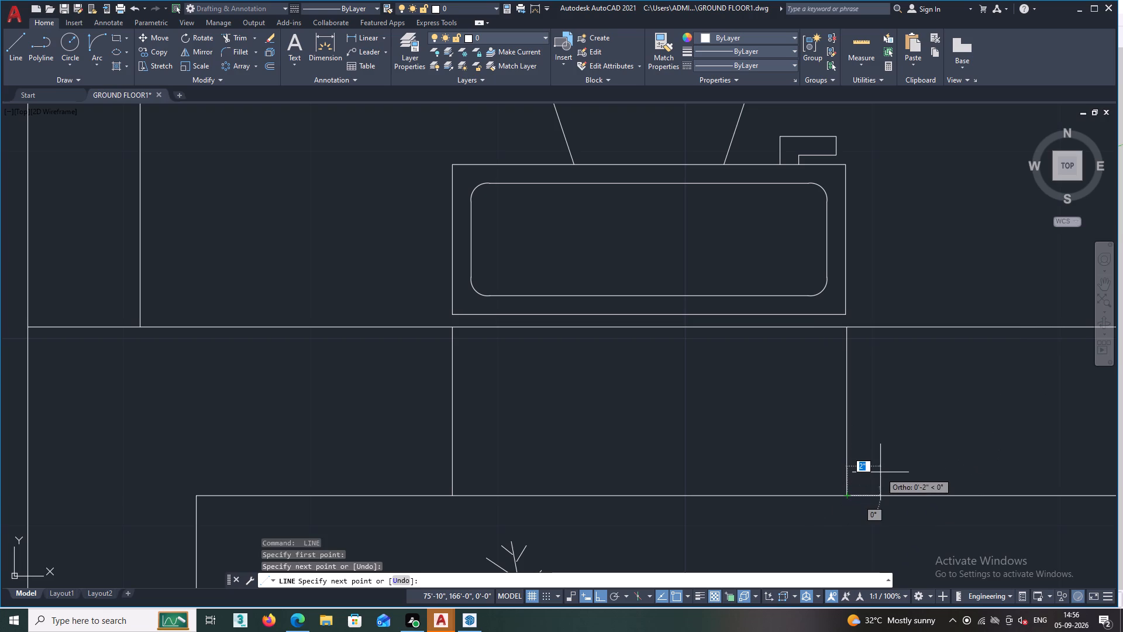
pyautogui.press('space')
# Draw a horizontal line about 1'-10" long midway through the toilet room's bottom wall, connecting the two opening edges behind the tank.
pyautogui.scroll(5, 849, 320)
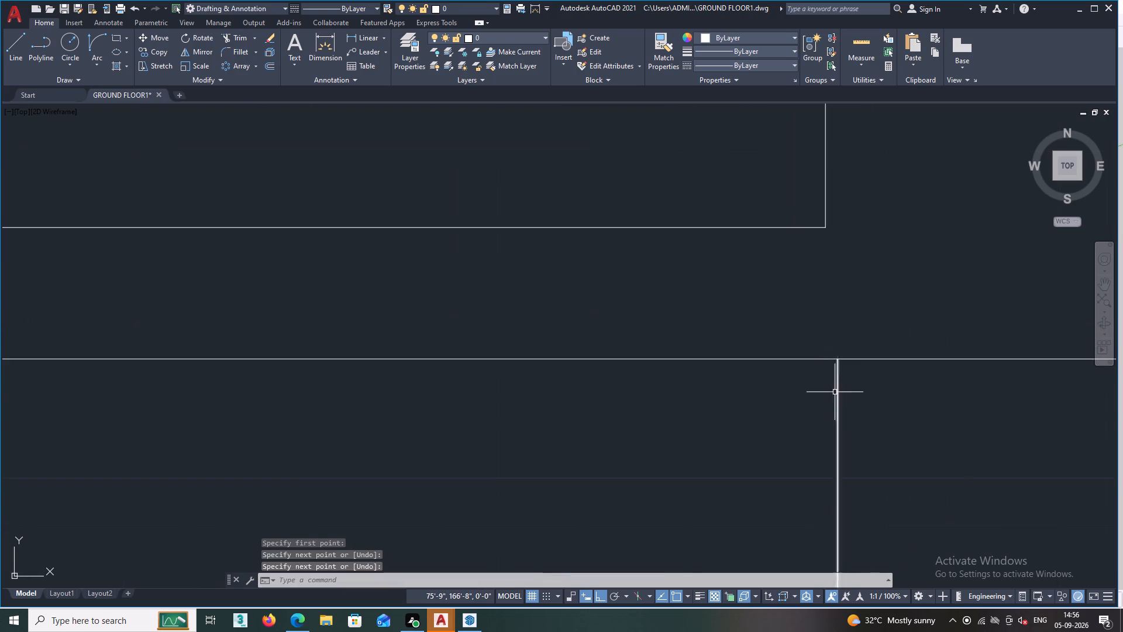
pyautogui.scroll(4, 835, 384)
pyautogui.scroll(-10, 843, 329)
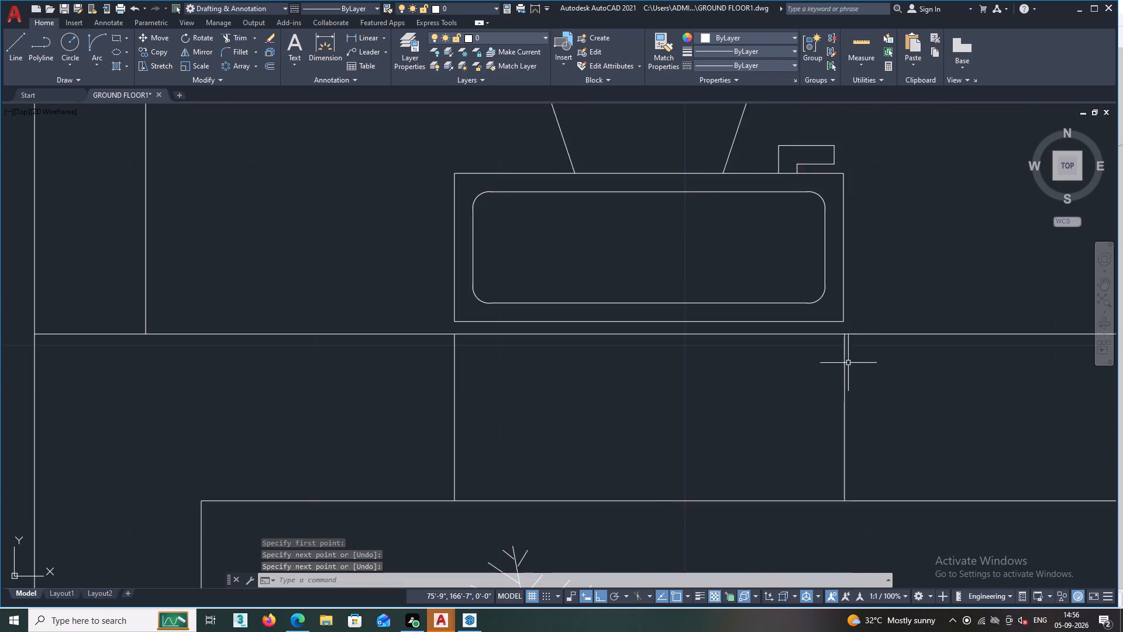
pyautogui.scroll(-2, 848, 363)
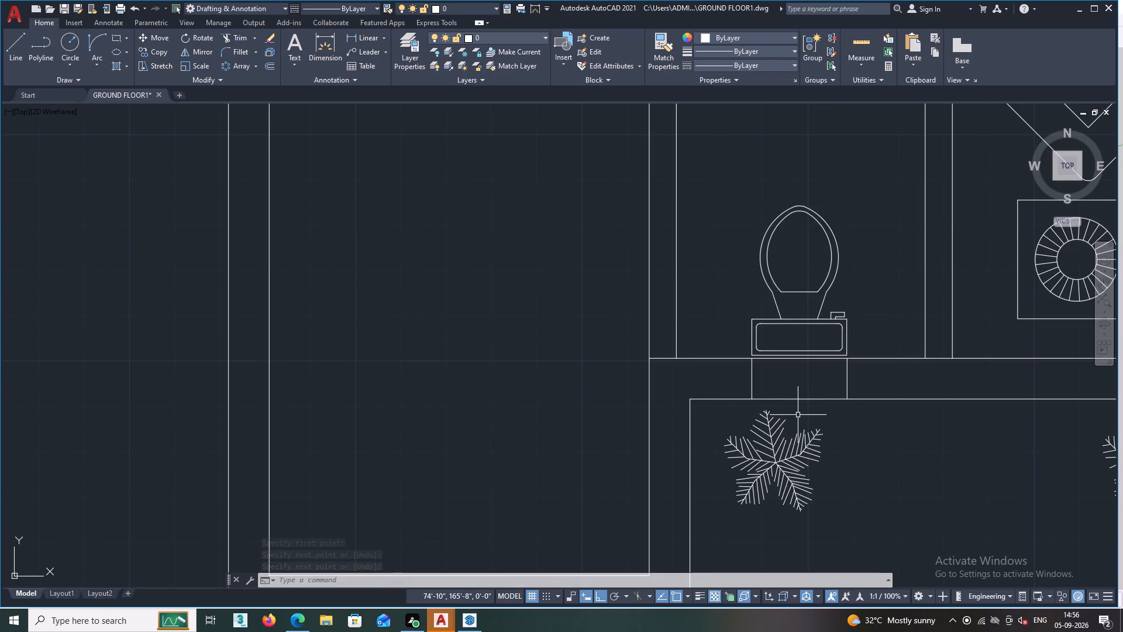
pyautogui.press('space')
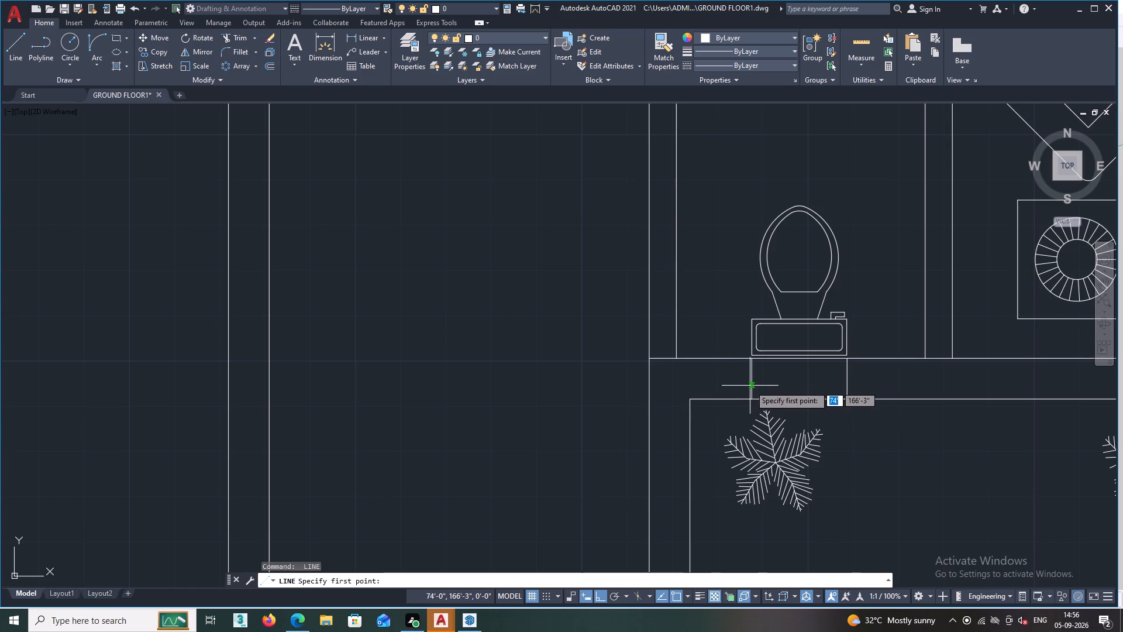
pyautogui.click(753, 377)
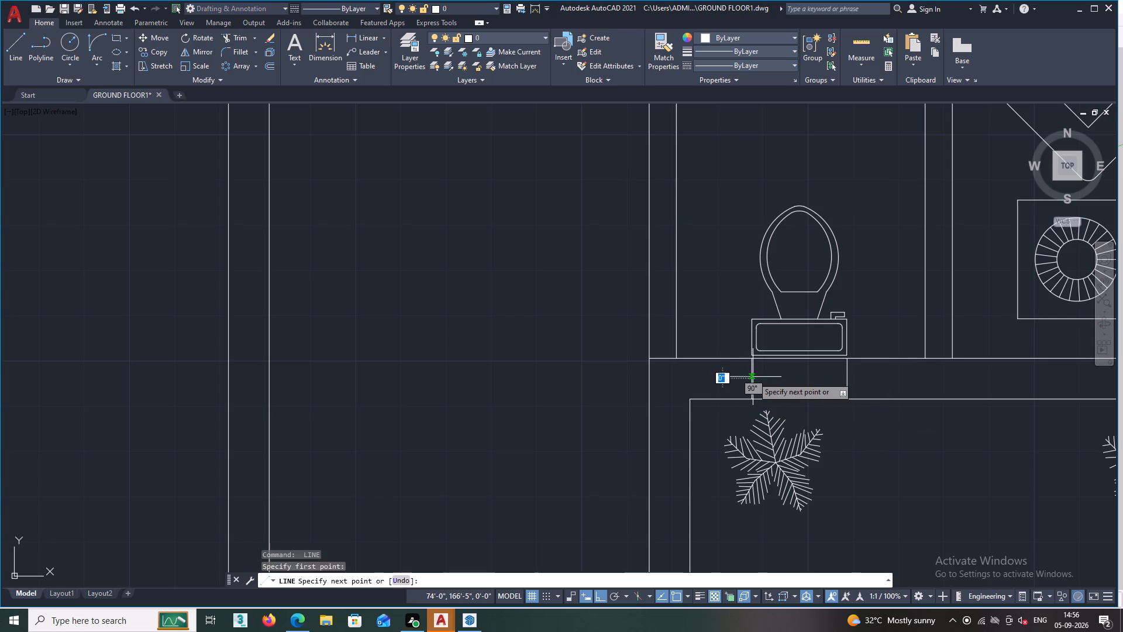
pyautogui.doubleClick(847, 379)
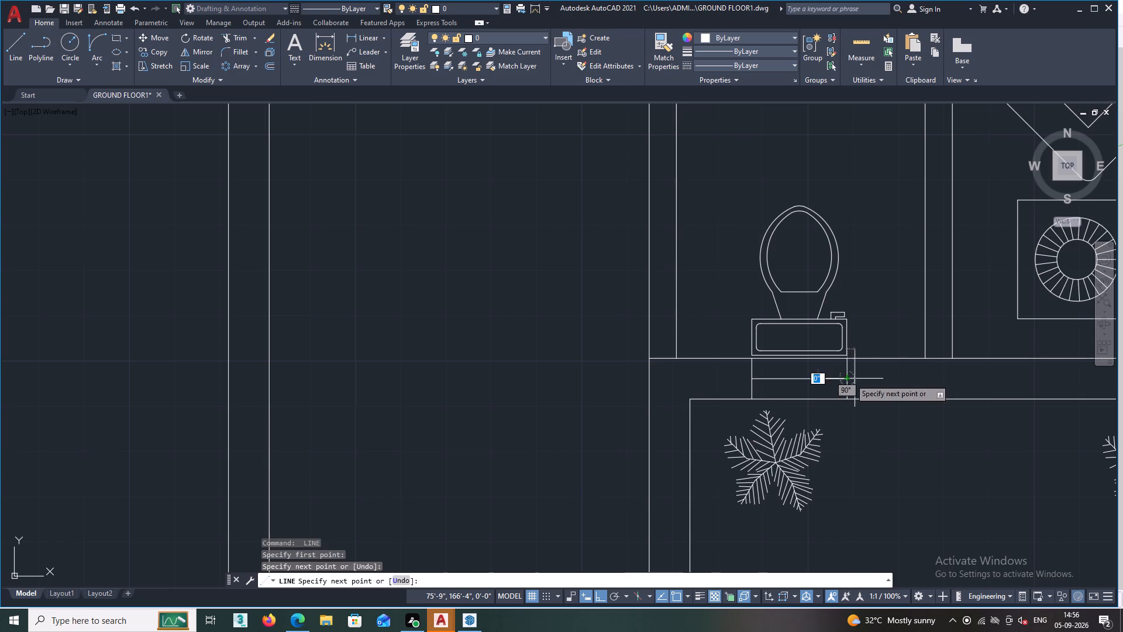
pyautogui.press('space')
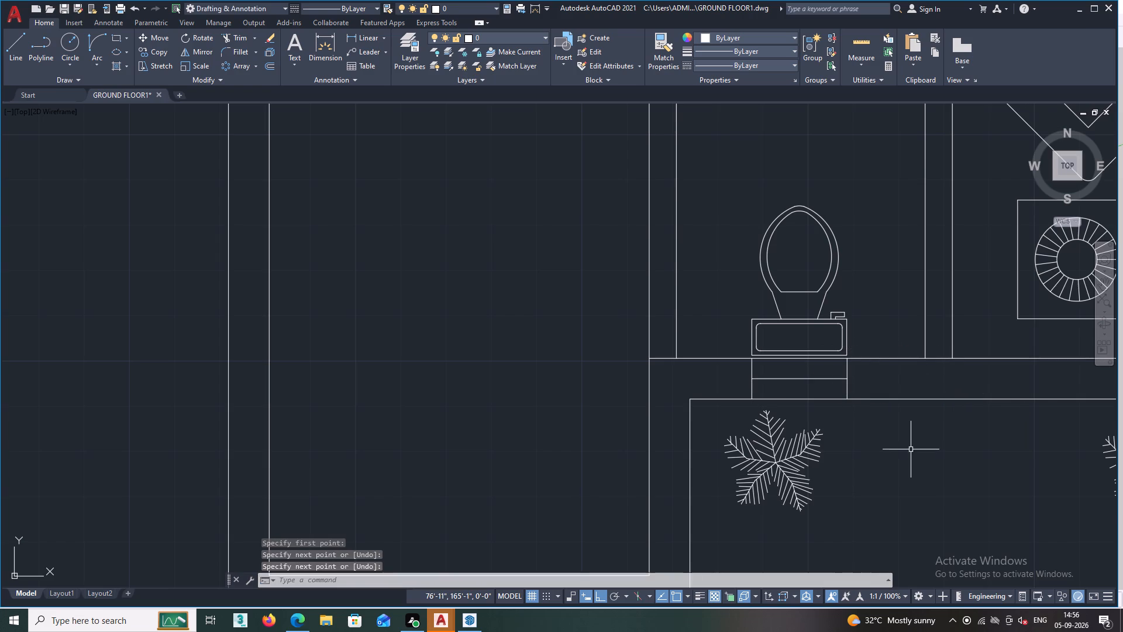
# Draw a short vertical line across the bottom wall of the empty room left of the toilet, near its inner right corner.
pyautogui.scroll(-2, 911, 449)
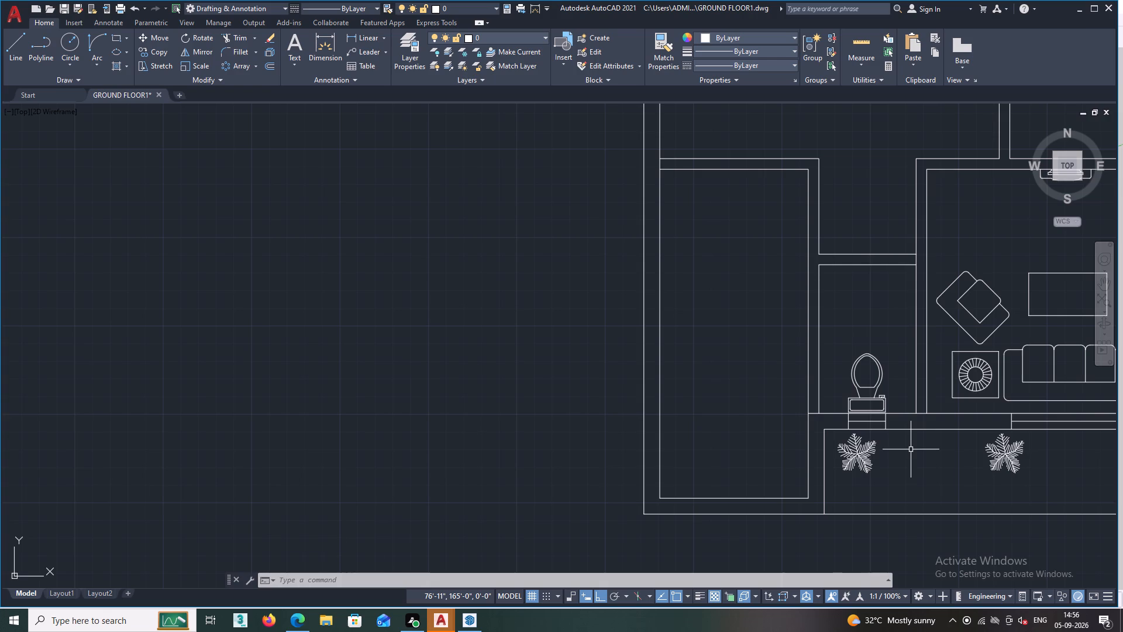
pyautogui.scroll(-2, 911, 449)
pyautogui.moveTo(925, 298); pyautogui.dragTo(790, 314, button='middle')
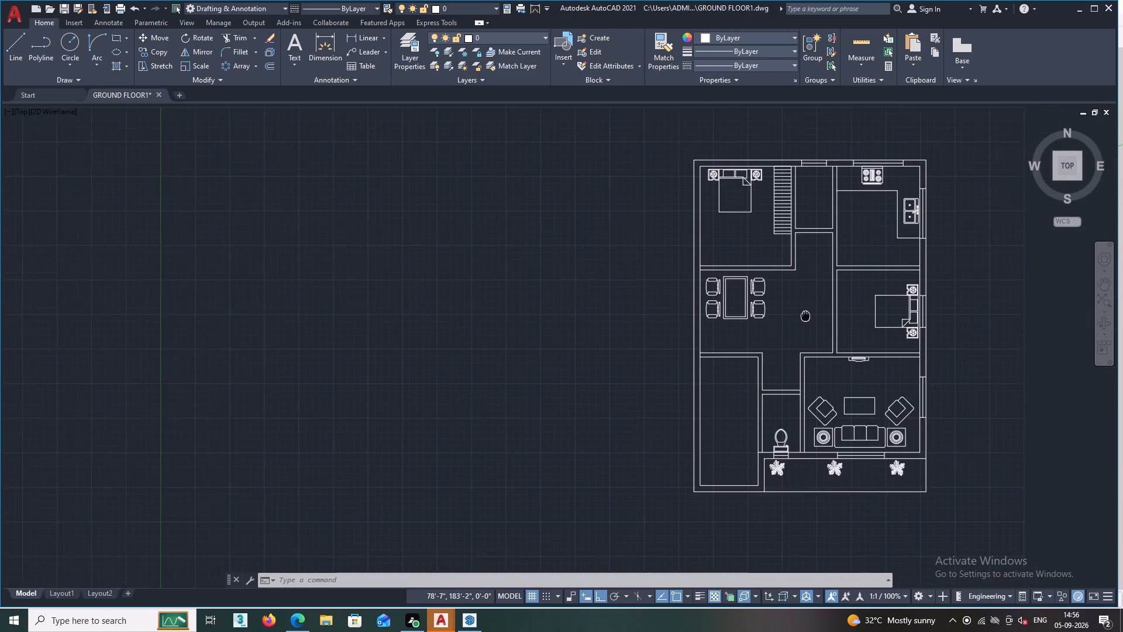
pyautogui.moveTo(790, 314); pyautogui.dragTo(722, 312, button='middle')
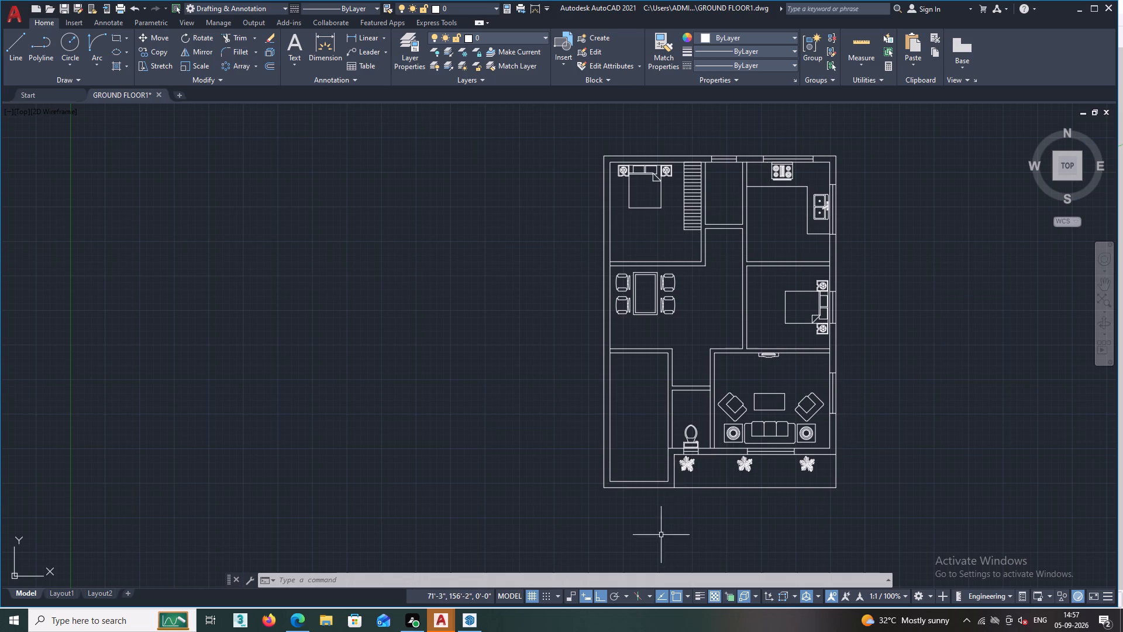
pyautogui.scroll(2, 663, 503)
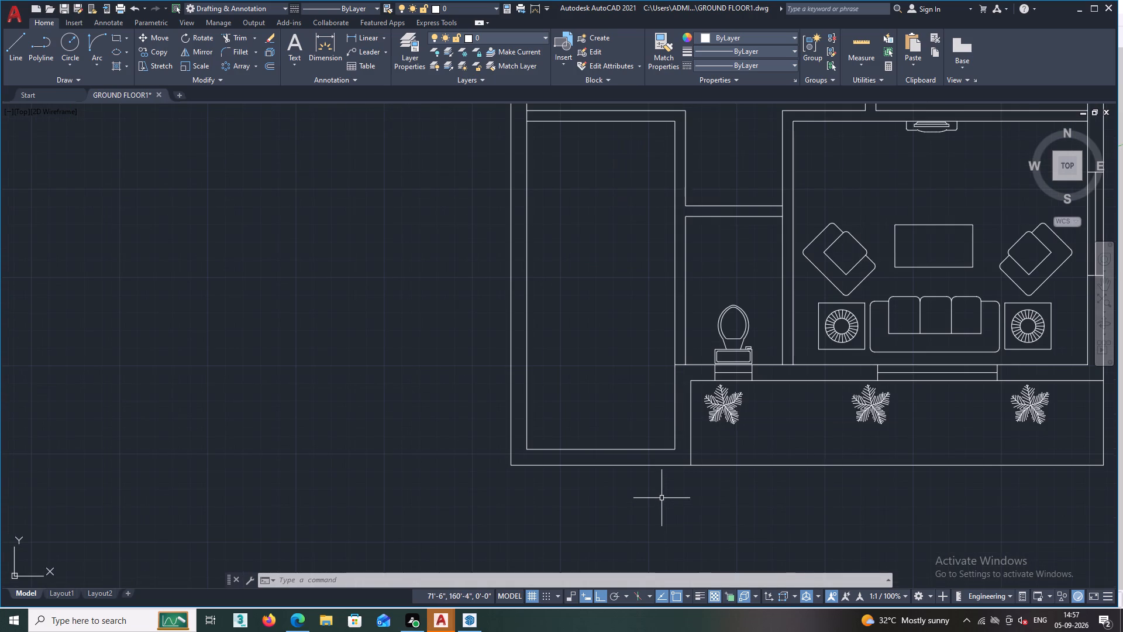
pyautogui.scroll(2, 660, 489)
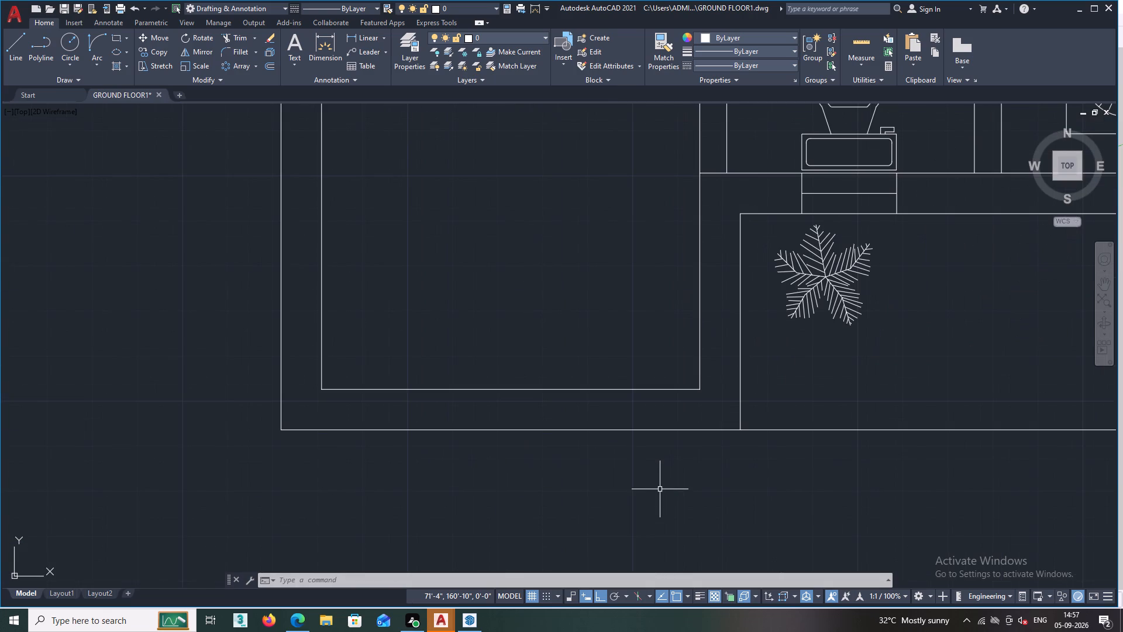
pyautogui.press('space')
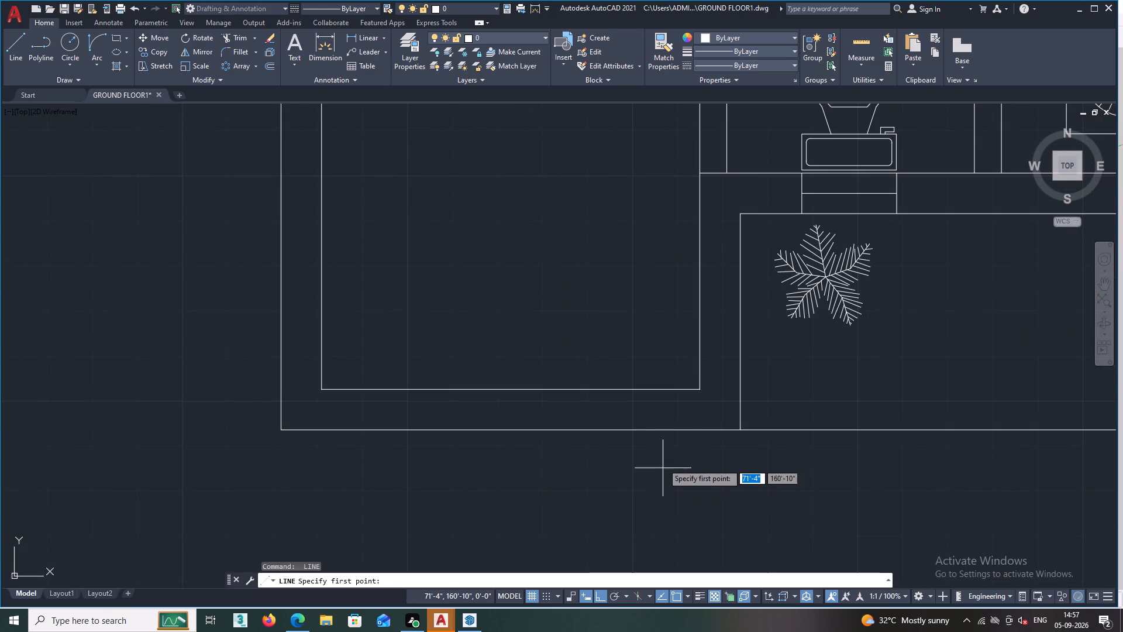
pyautogui.click(668, 390)
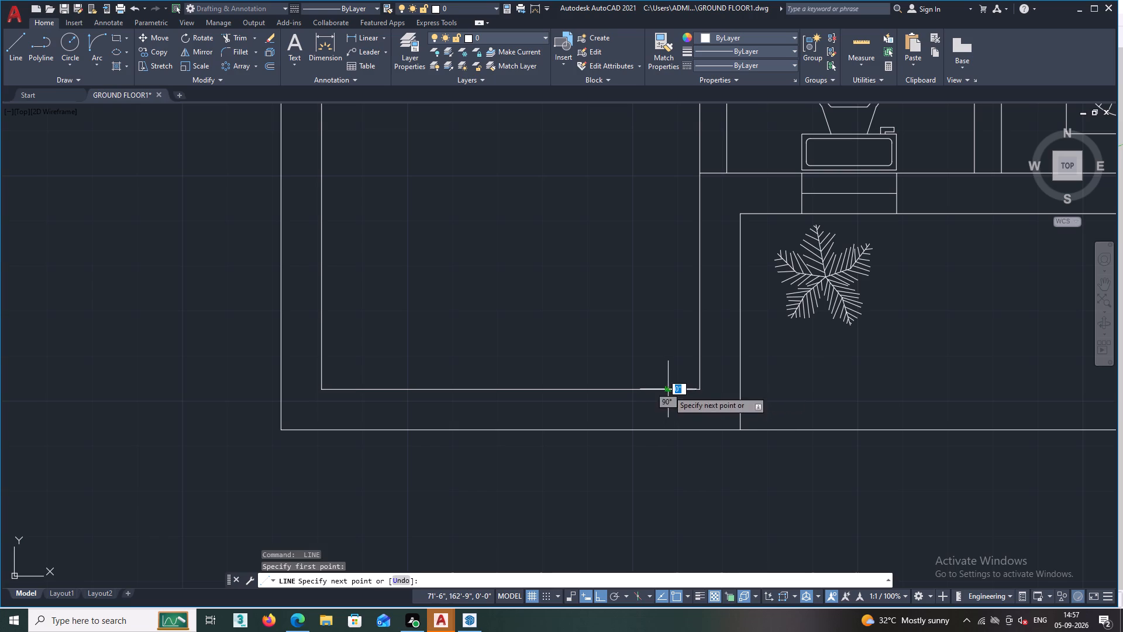
pyautogui.doubleClick(669, 432)
pyautogui.press('space')
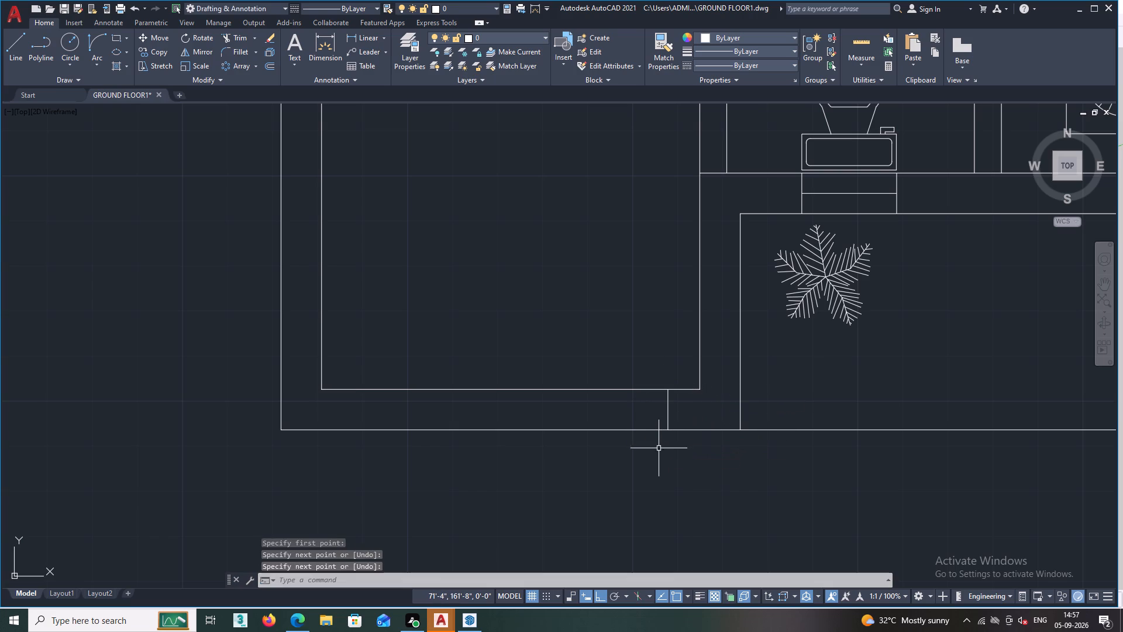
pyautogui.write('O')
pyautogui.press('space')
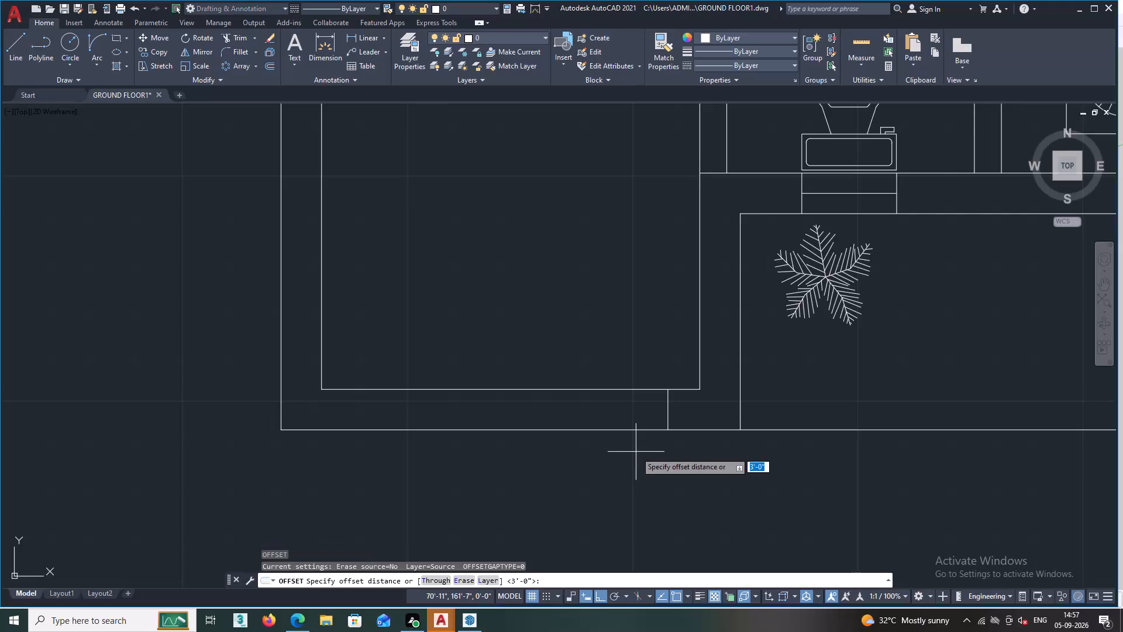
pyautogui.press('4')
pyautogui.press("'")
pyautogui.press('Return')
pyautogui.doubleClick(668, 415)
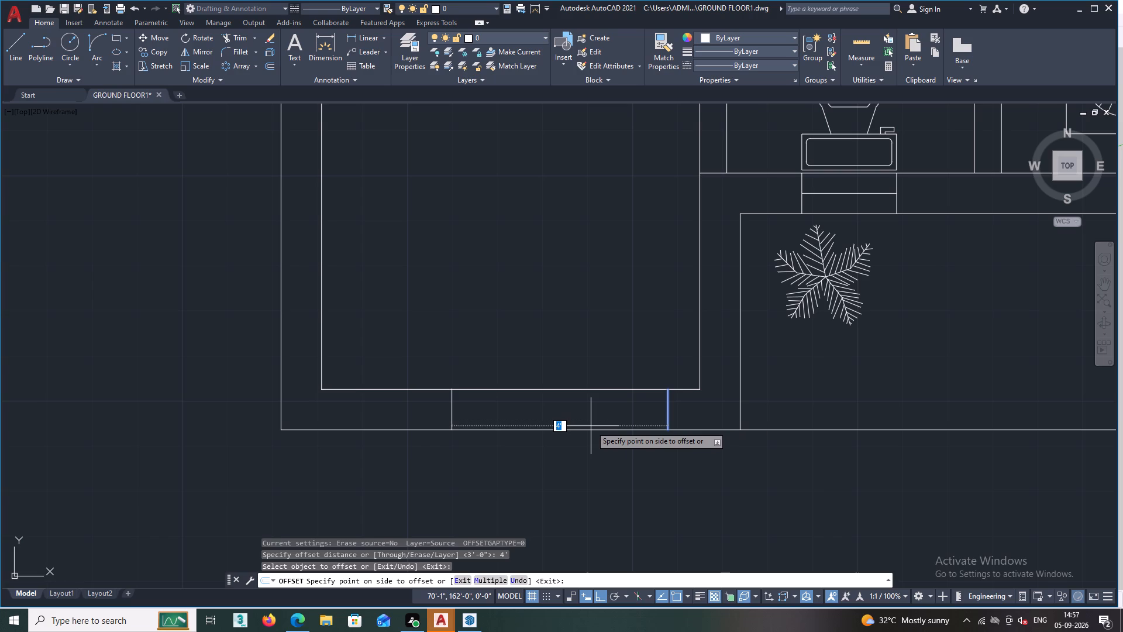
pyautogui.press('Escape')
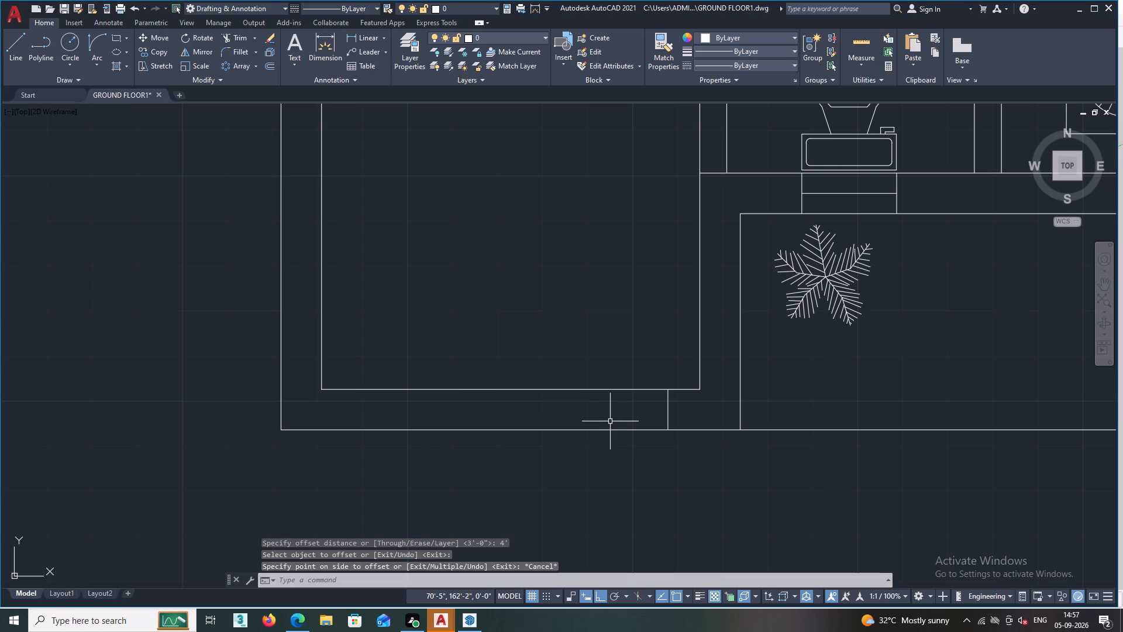
# Offset the new vertical line in the empty room's bottom wall 3' to the left to form the second opening edge.
pyautogui.press('space')
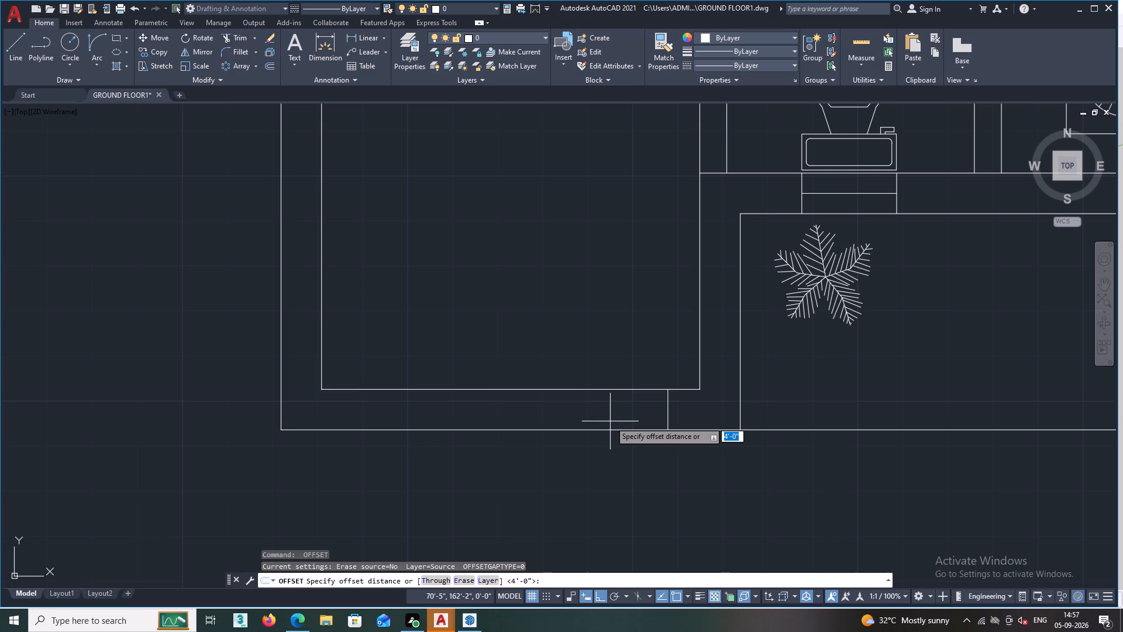
pyautogui.write("3'")
pyautogui.press('Return')
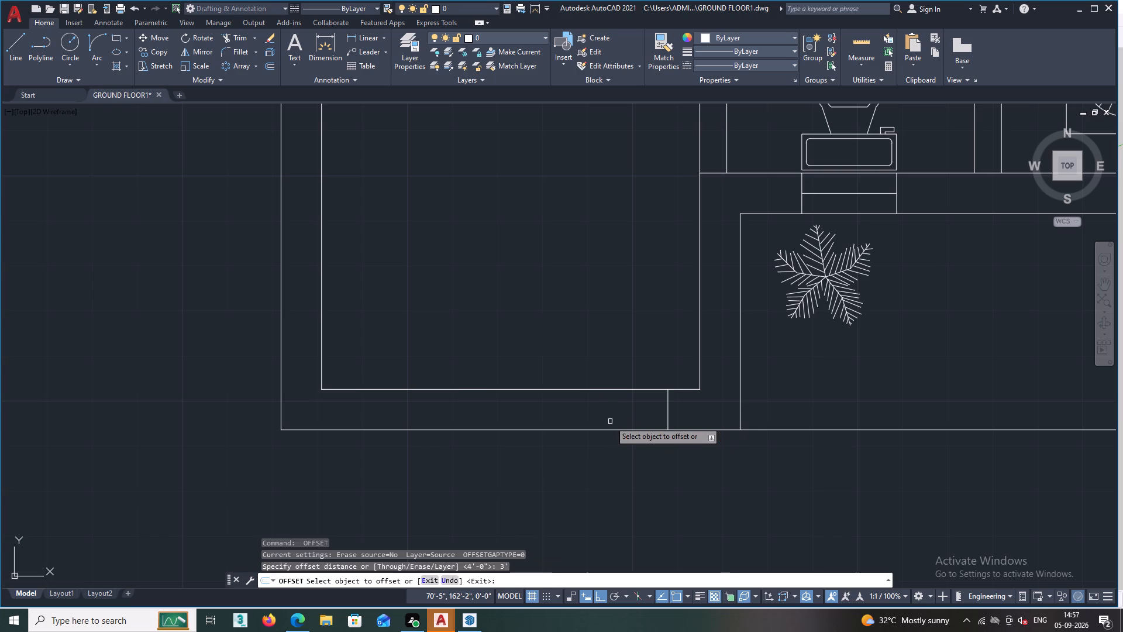
pyautogui.click(667, 420)
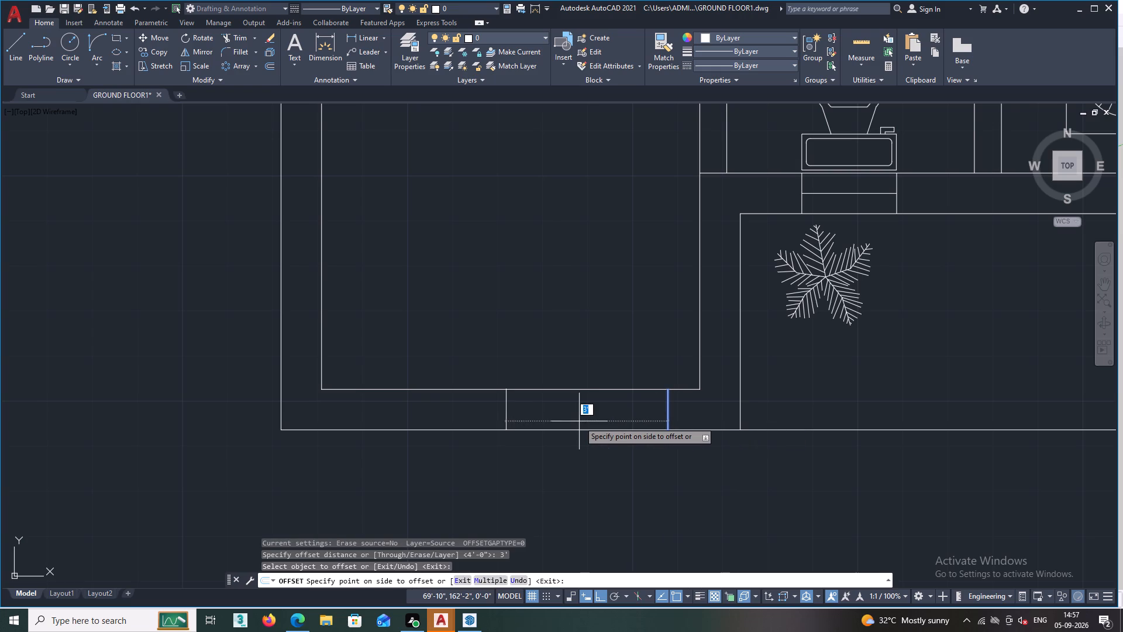
pyautogui.scroll(-2, 579, 421)
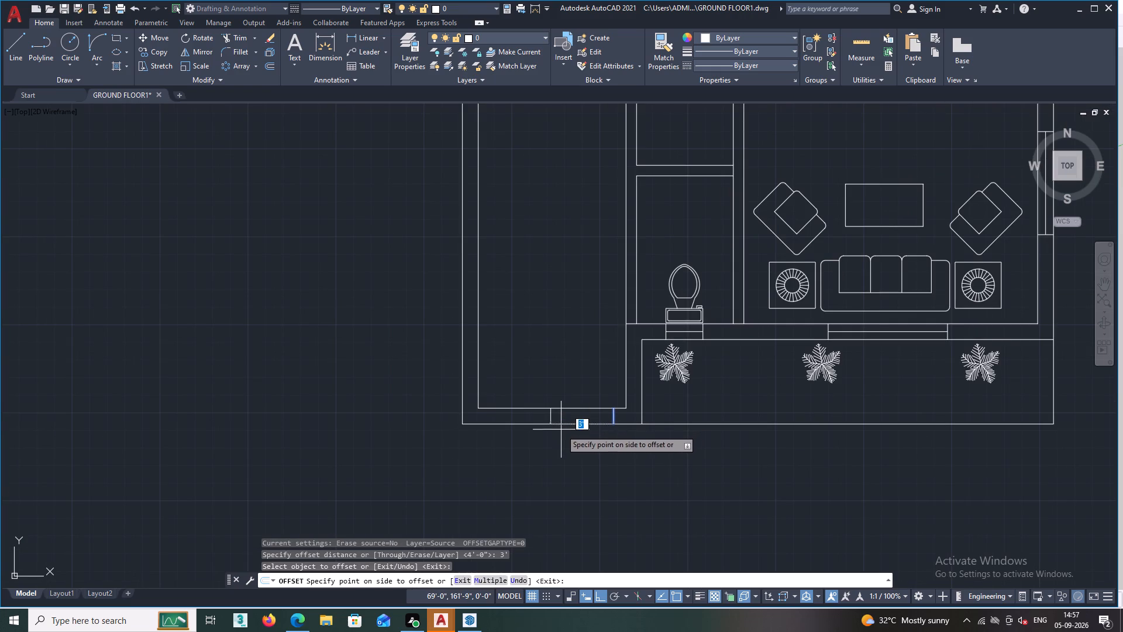
pyautogui.click(560, 436)
pyautogui.scroll(1, 569, 445)
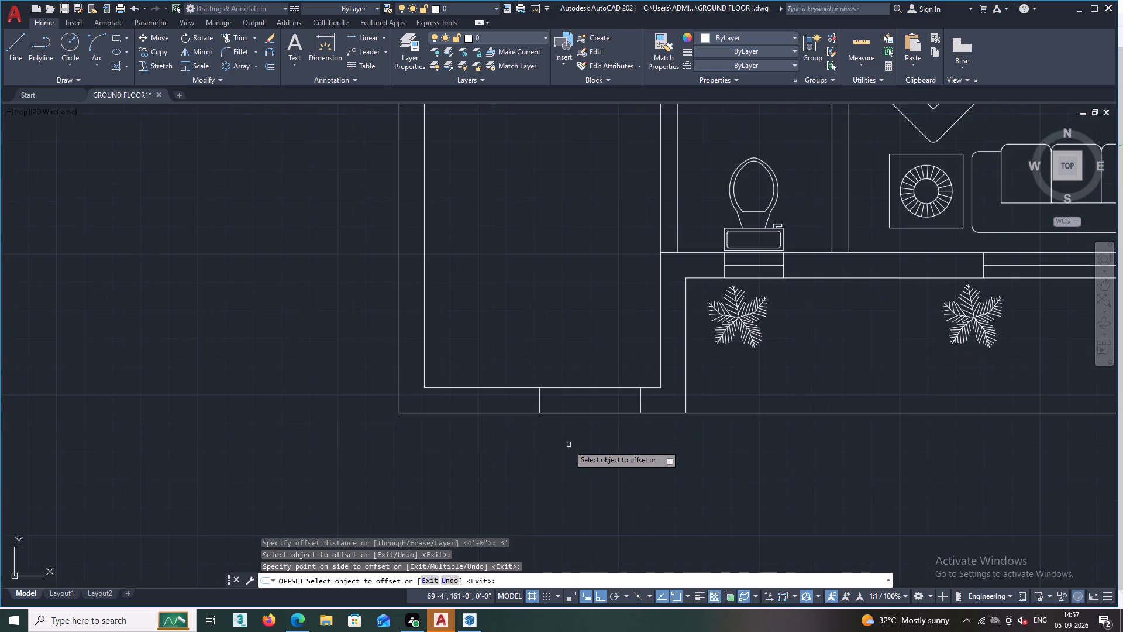
pyautogui.press('space')
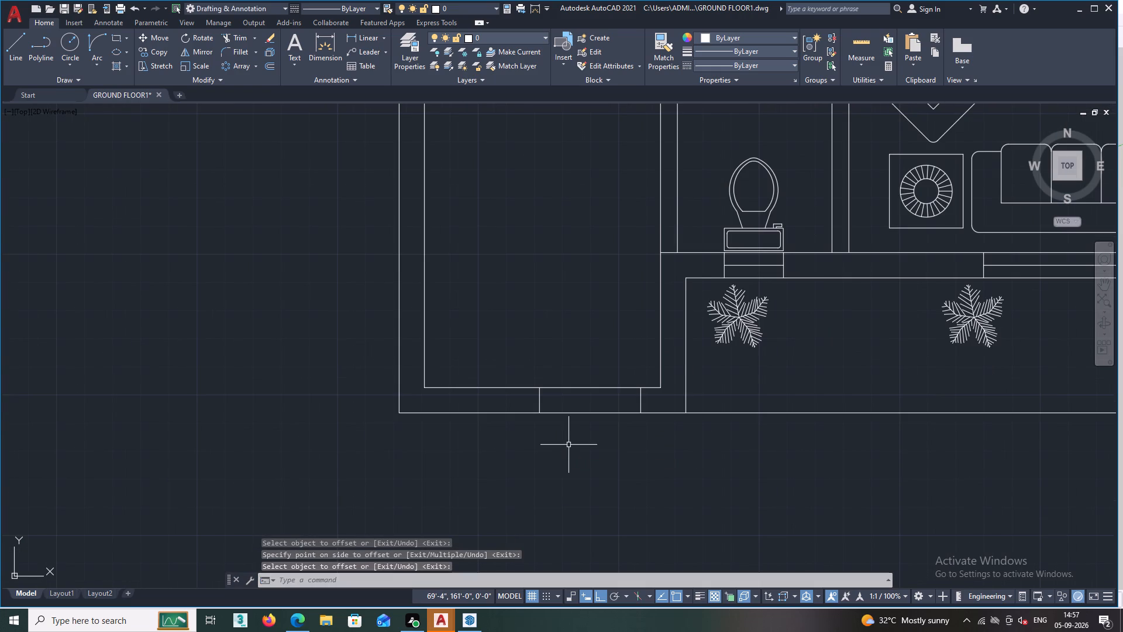
# Draw a horizontal line midway through the empty room's bottom wall, connecting the two edges of the 3' opening.
pyautogui.write('L')
pyautogui.press('space')
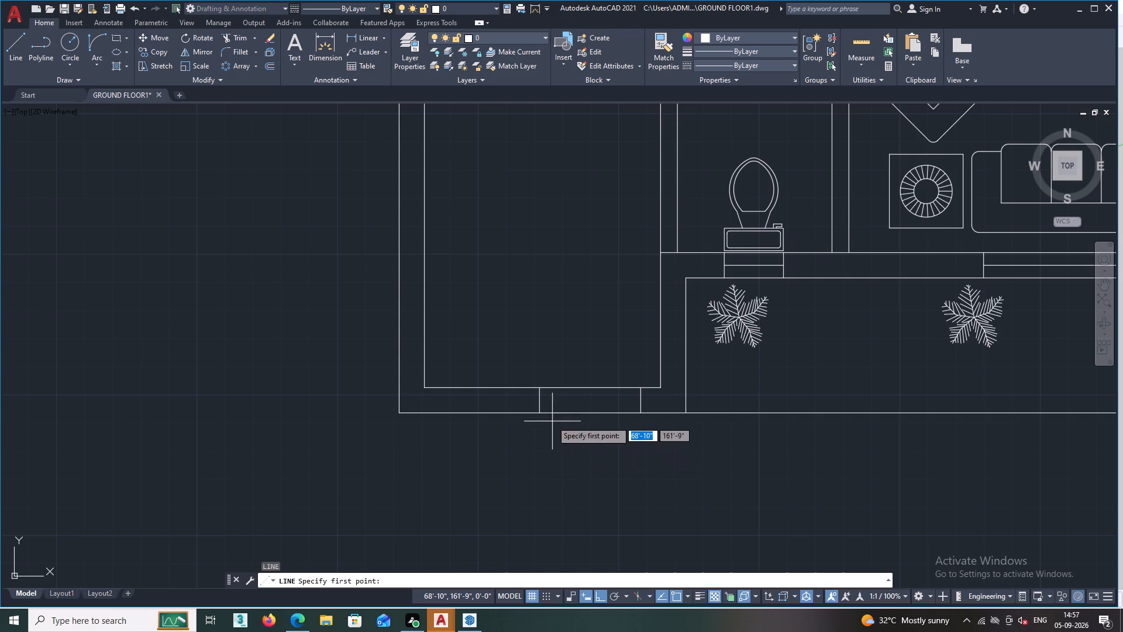
pyautogui.click(538, 399)
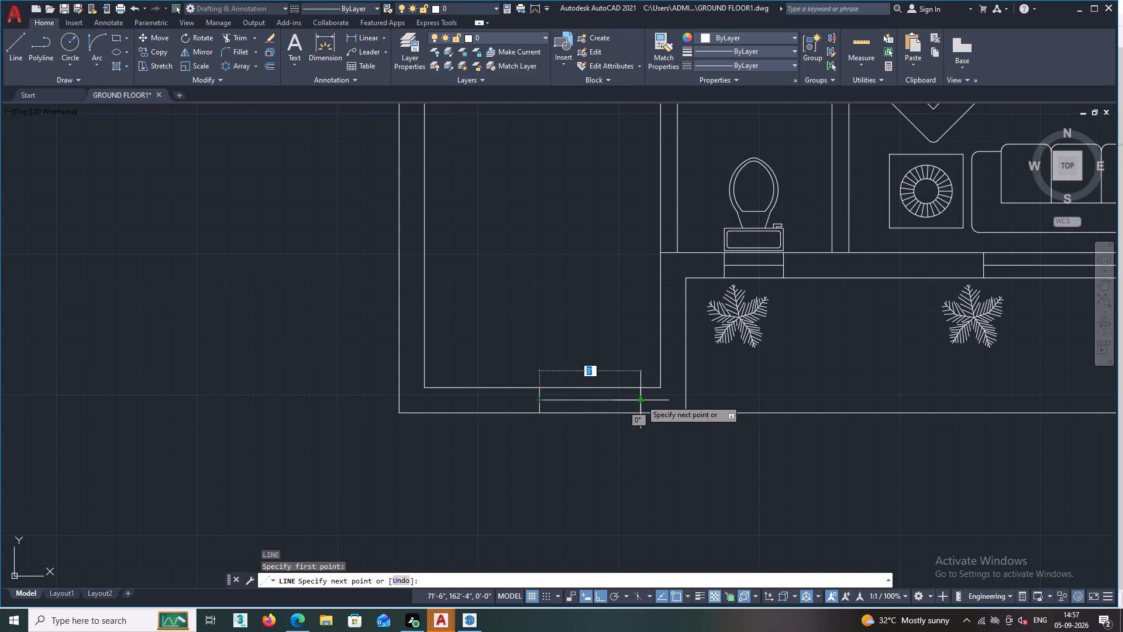
pyautogui.click(641, 400)
pyautogui.press('space')
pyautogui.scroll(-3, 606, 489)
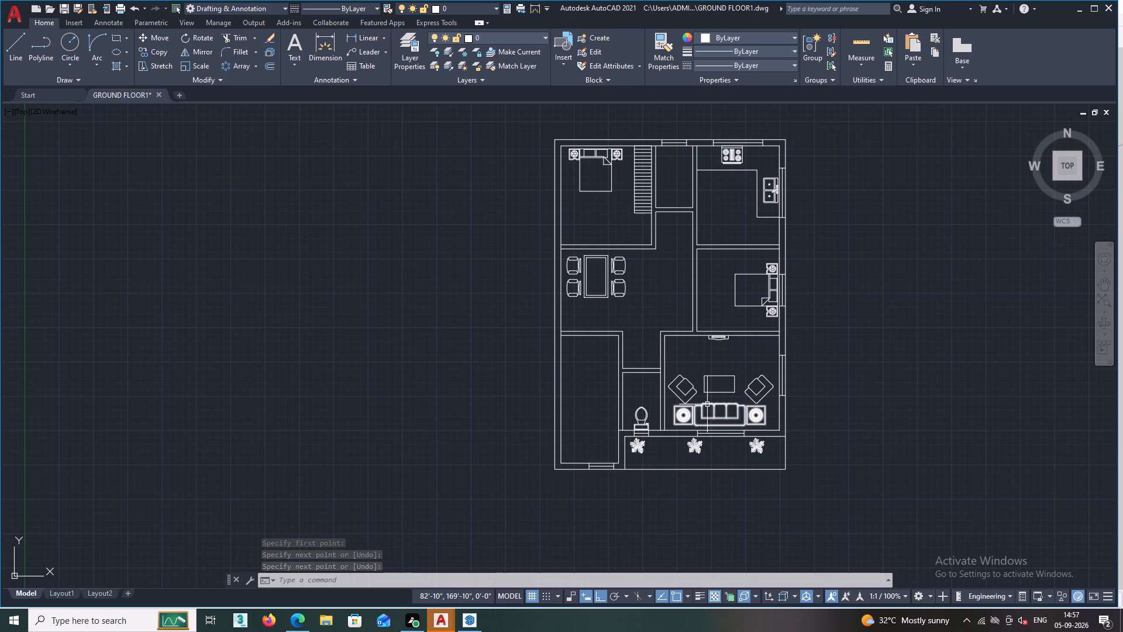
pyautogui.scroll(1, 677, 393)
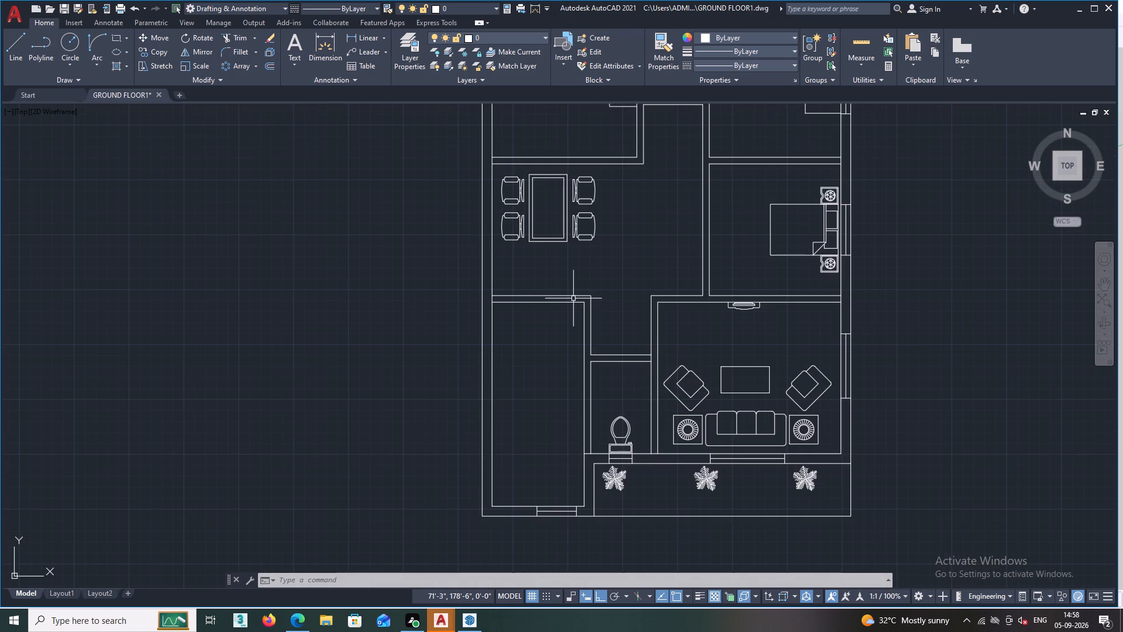
# Examine the whole ground floor plan to see which exterior walls have window openings and which rooms still need them.
pyautogui.middleClick(603, 254)
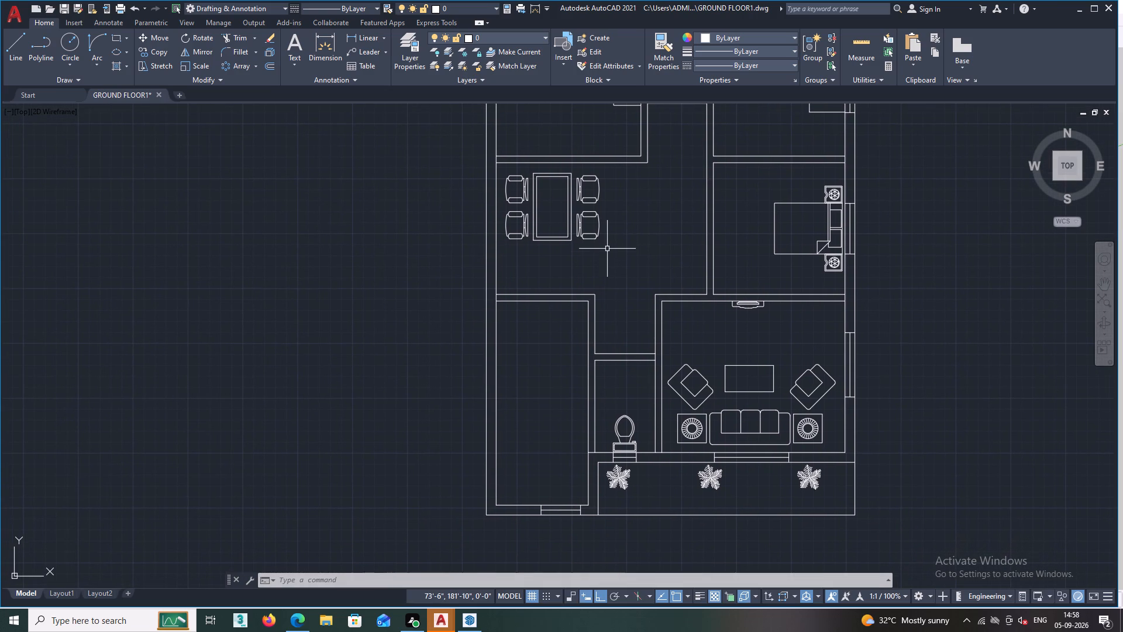
pyautogui.scroll(3, 701, 411)
pyautogui.scroll(-3, 701, 411)
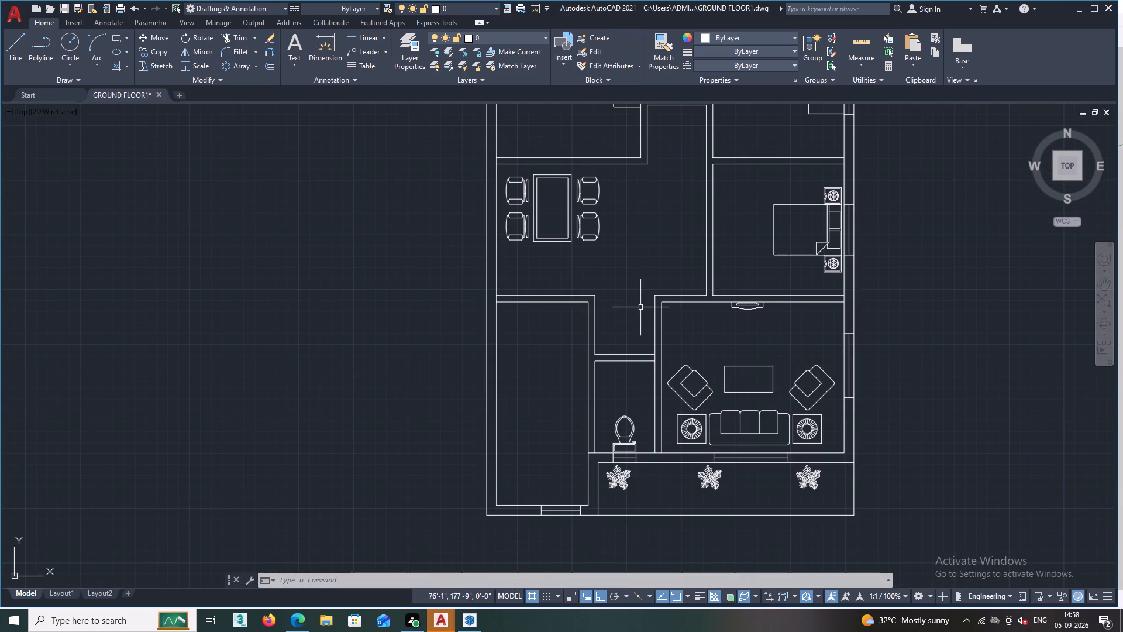
pyautogui.scroll(-2, 640, 307)
pyautogui.moveTo(639, 306); pyautogui.dragTo(581, 382, button='middle')
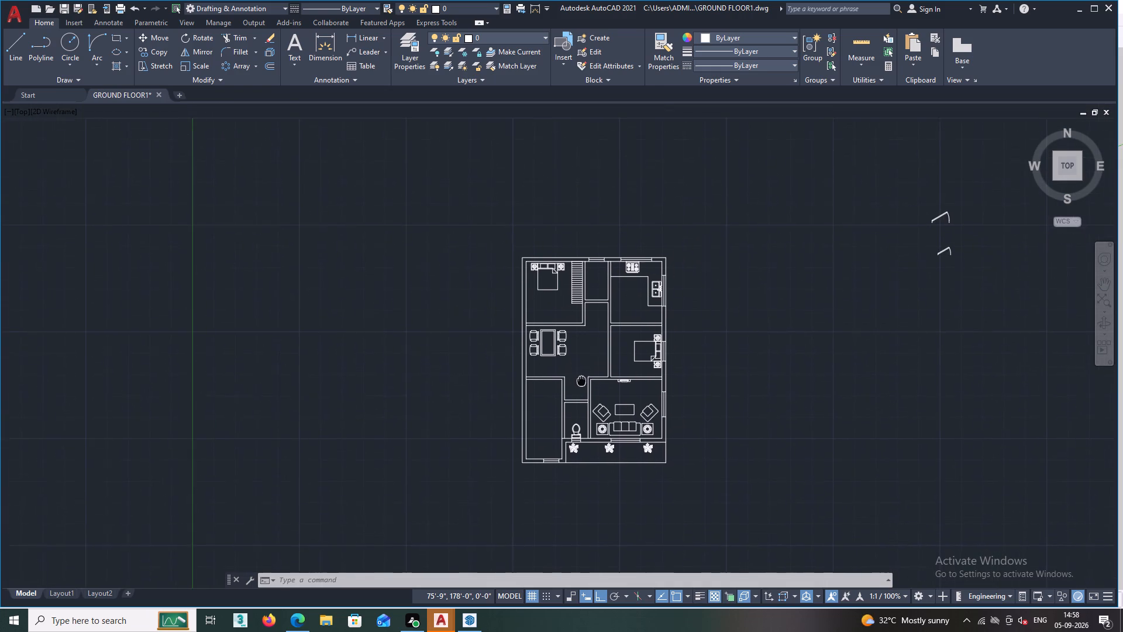
pyautogui.moveTo(581, 382); pyautogui.dragTo(590, 387, button='middle')
pyautogui.scroll(2, 580, 290)
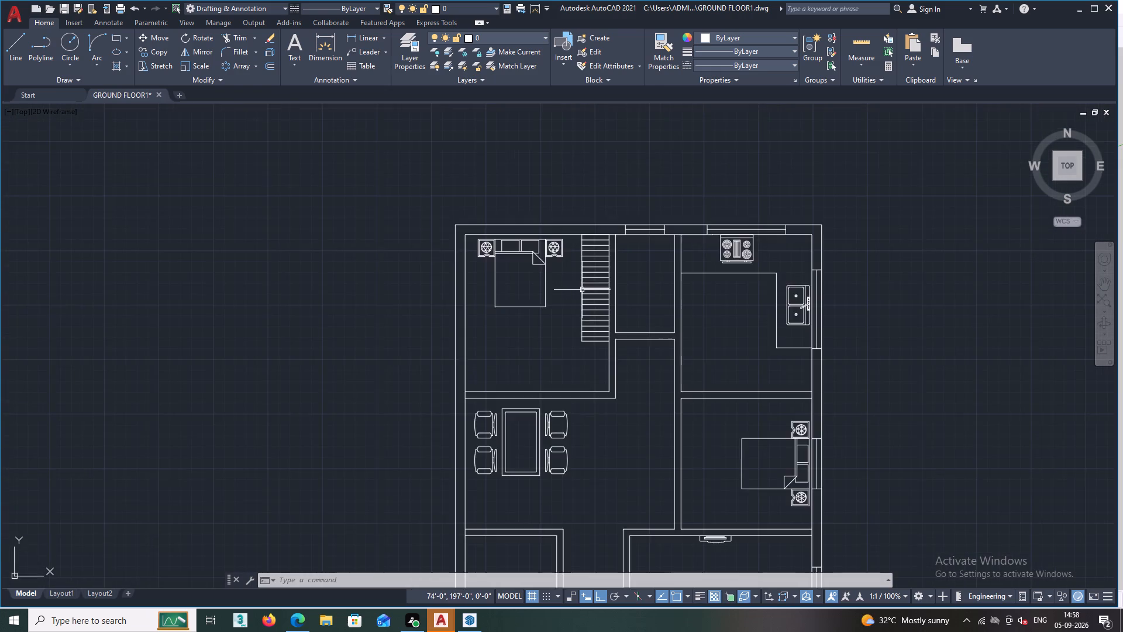
pyautogui.scroll(2, 585, 294)
pyautogui.scroll(-3, 587, 294)
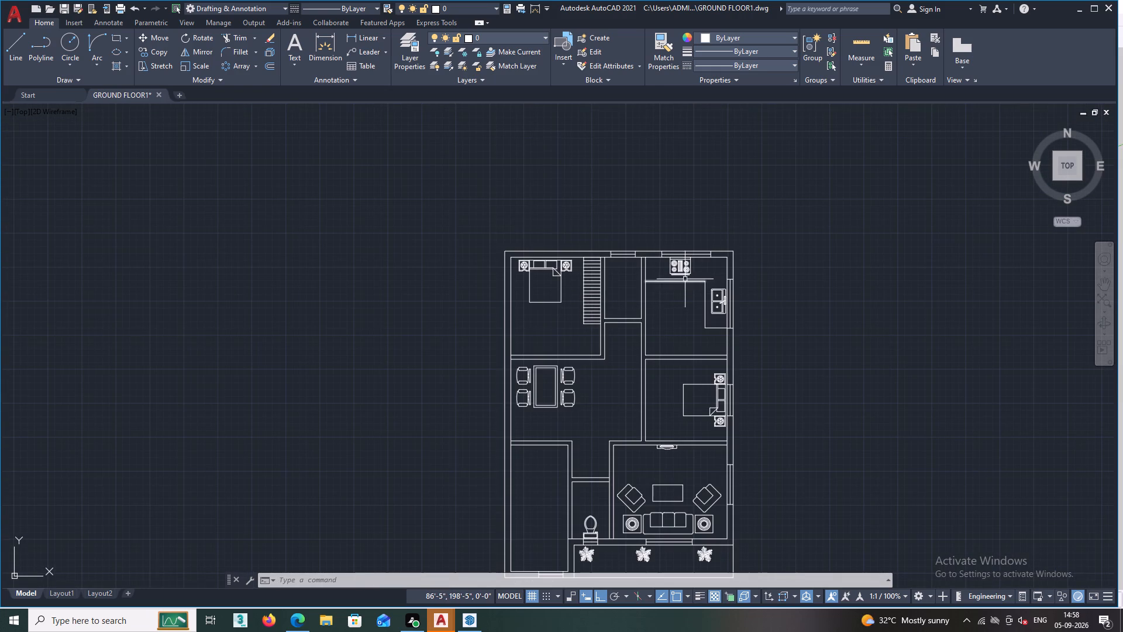
pyautogui.scroll(4, 685, 279)
pyautogui.scroll(-4, 685, 279)
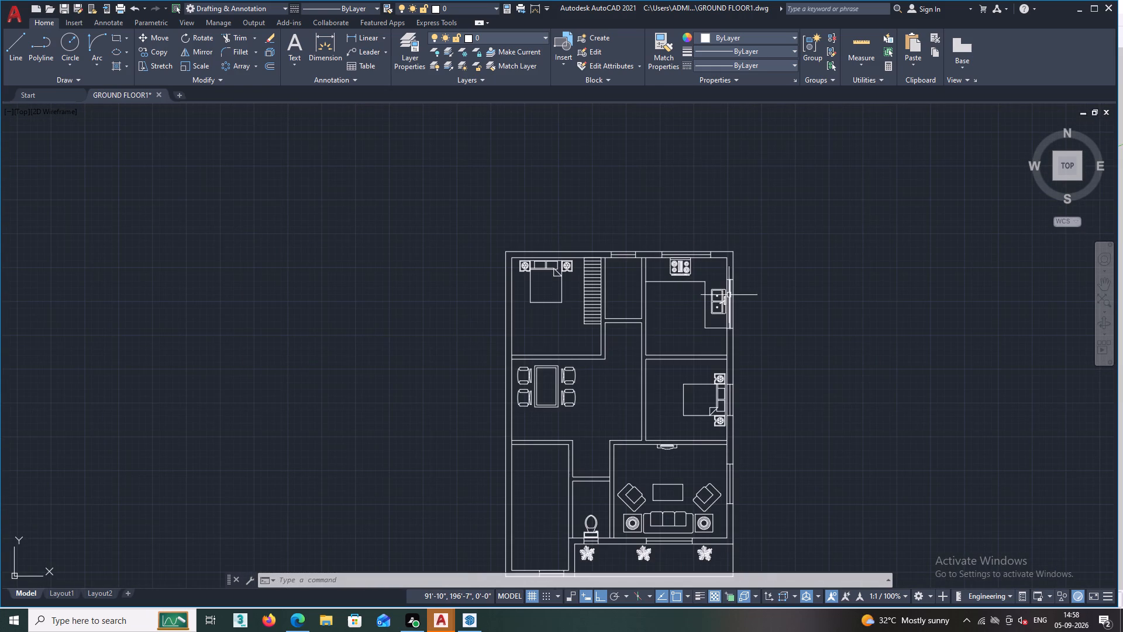
pyautogui.scroll(4, 728, 301)
pyautogui.scroll(-4, 728, 301)
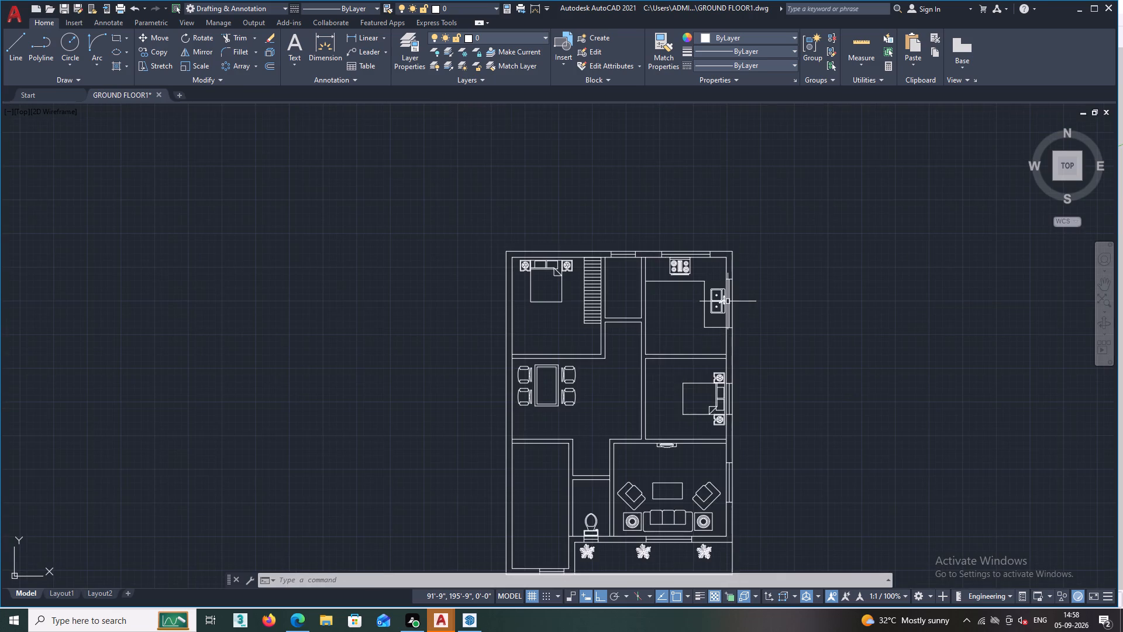
pyautogui.scroll(-3, 728, 301)
pyautogui.scroll(2, 717, 355)
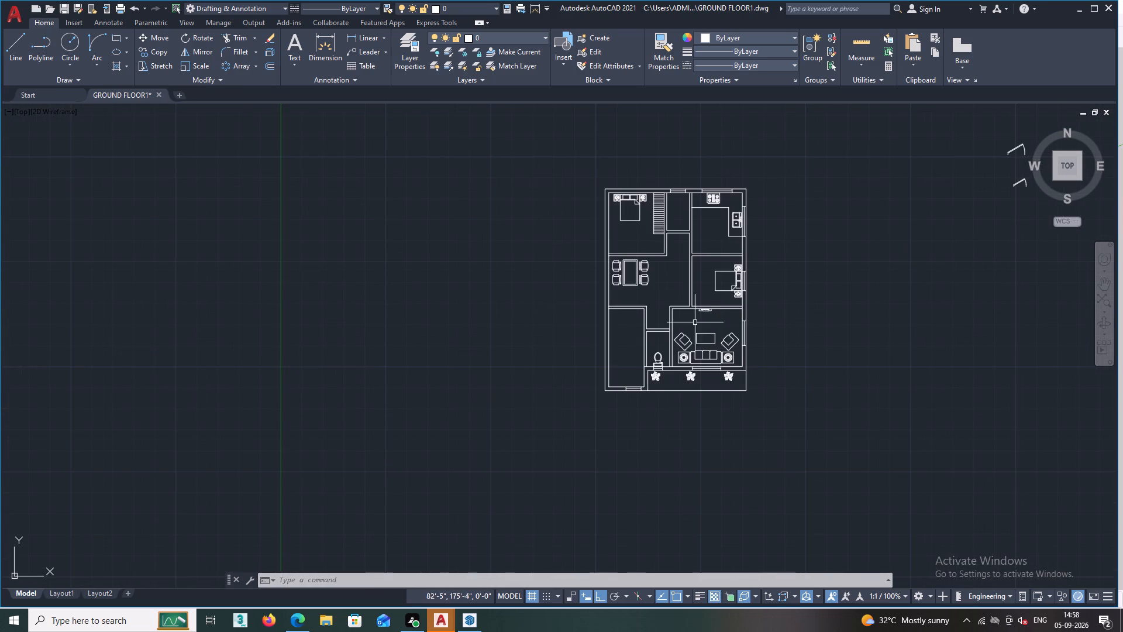
pyautogui.moveTo(682, 305); pyautogui.dragTo(647, 318, button='middle')
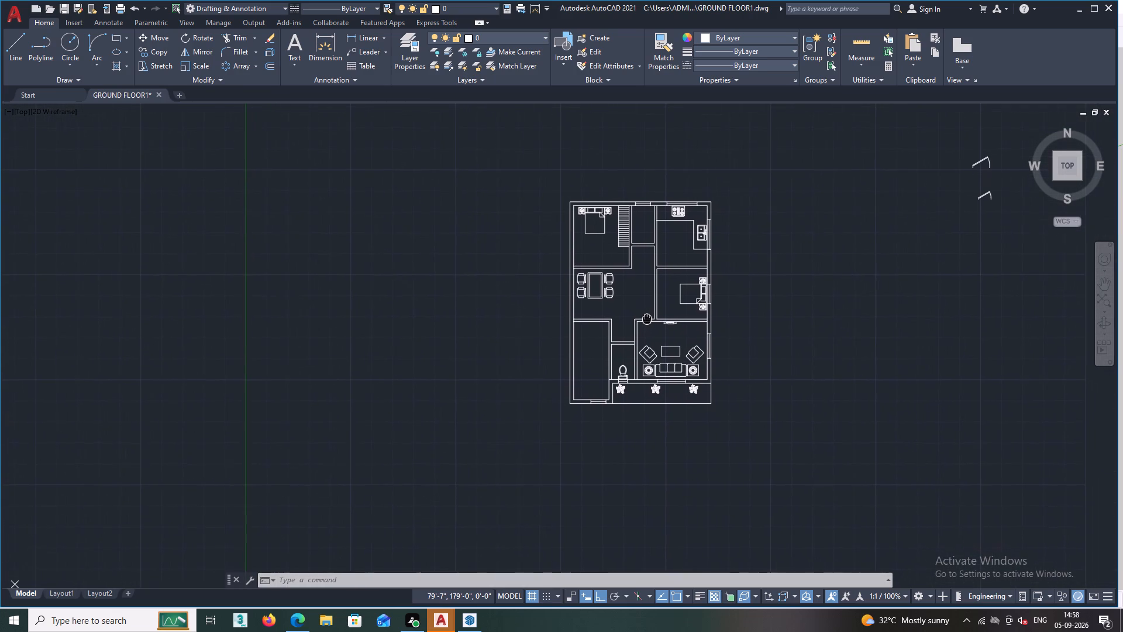
pyautogui.moveTo(647, 318); pyautogui.dragTo(632, 318, button='middle')
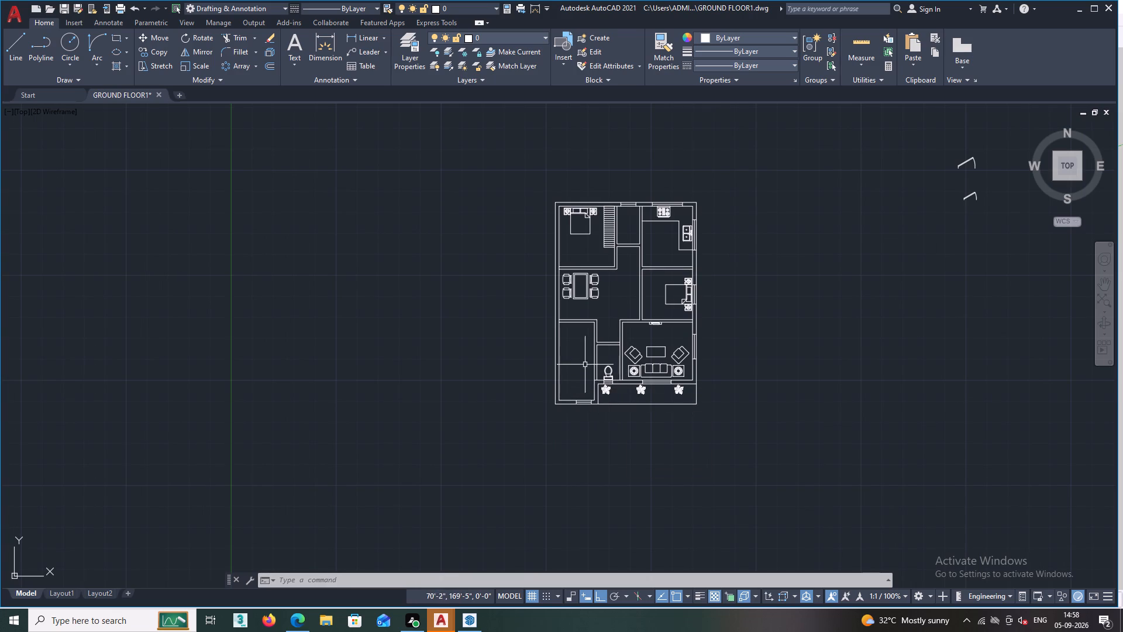
pyautogui.moveTo(581, 359); pyautogui.dragTo(602, 456, button='middle')
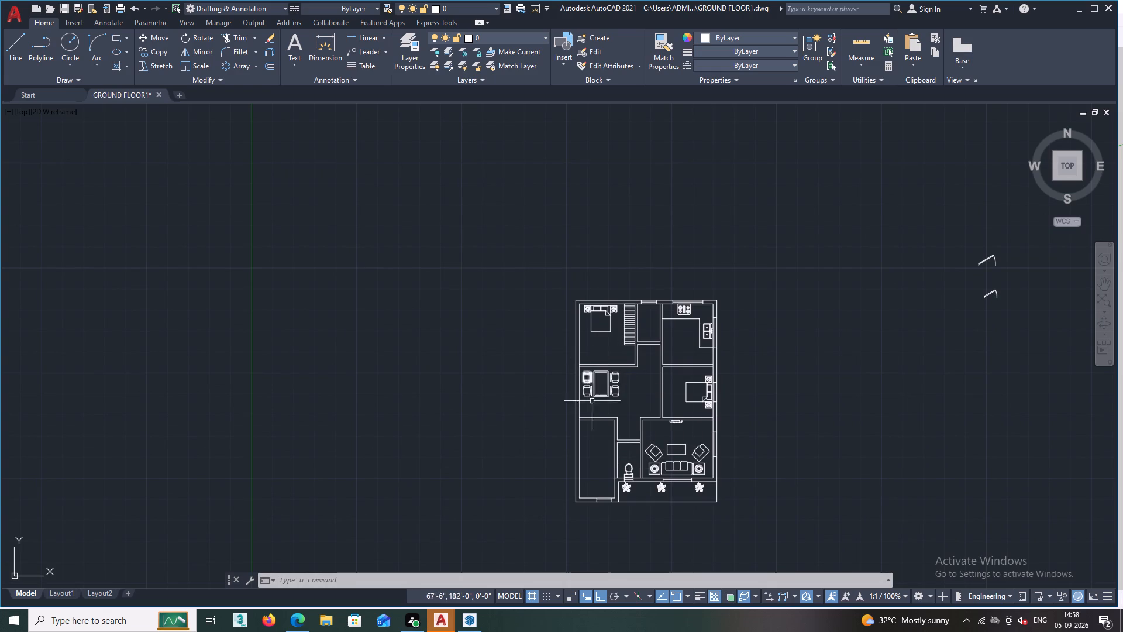
# Draw a short horizontal line across the left exterior wall of the dining area, level with the upper-left chair, as the opening's first edge.
pyautogui.scroll(1, 577, 405)
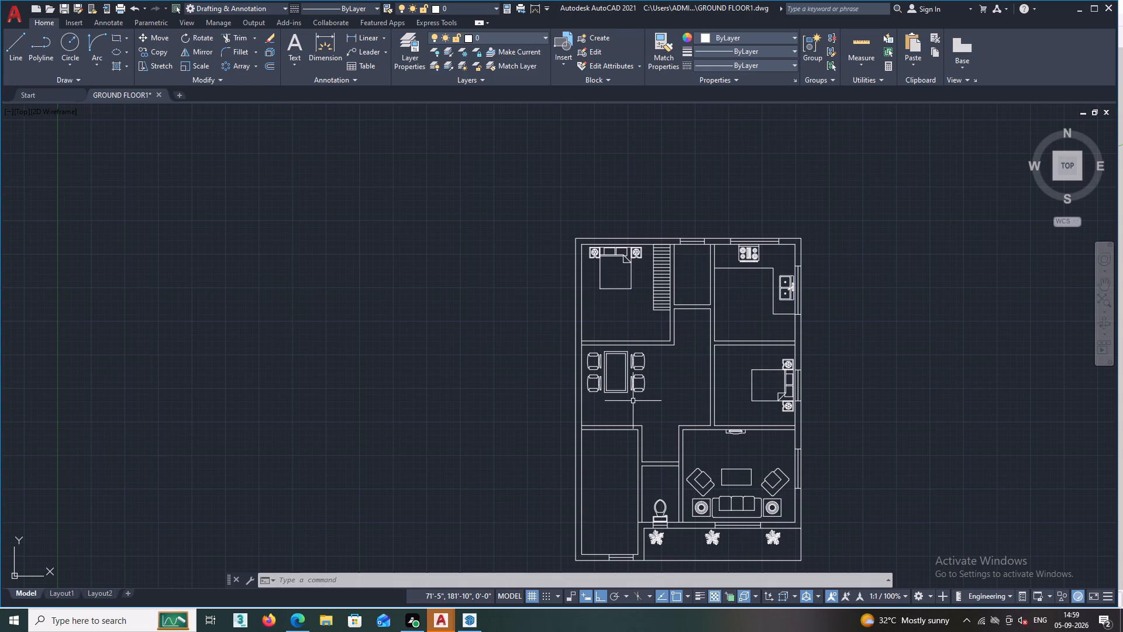
pyautogui.write('L')
pyautogui.press('space')
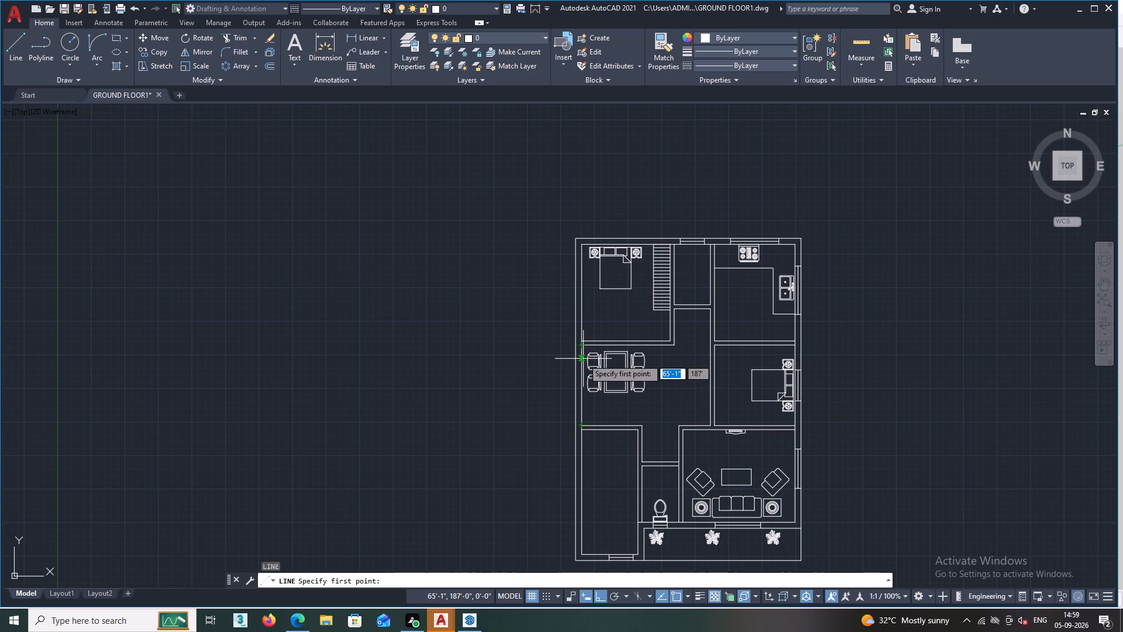
pyautogui.tripleClick(583, 358)
pyautogui.scroll(3, 582, 360)
pyautogui.scroll(2, 527, 366)
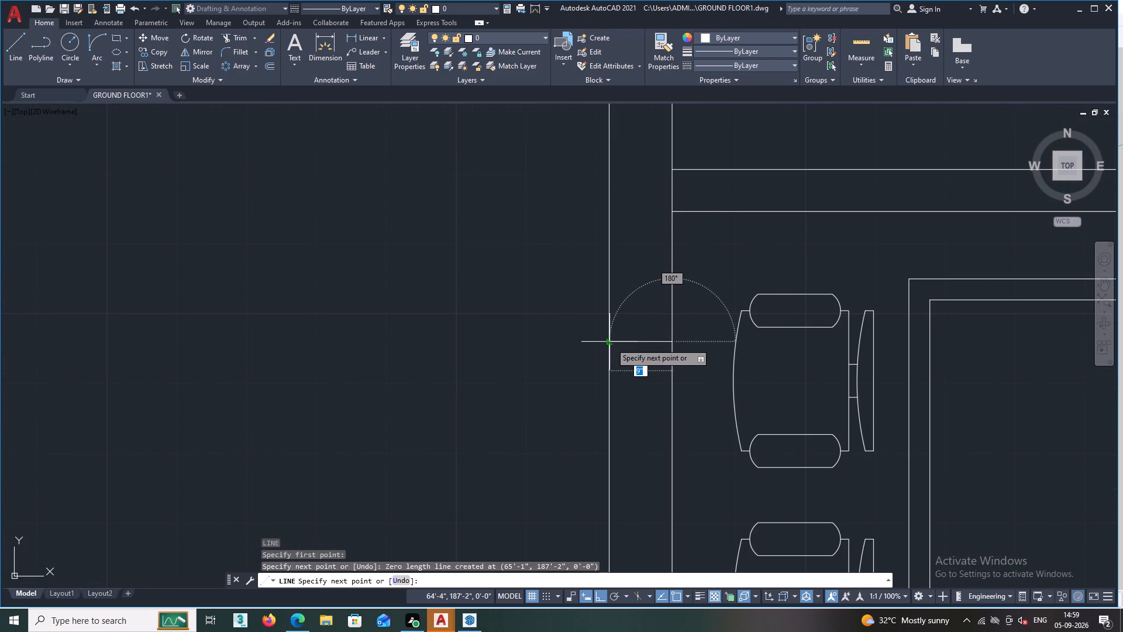
pyautogui.click(611, 343)
pyautogui.scroll(-6, 528, 387)
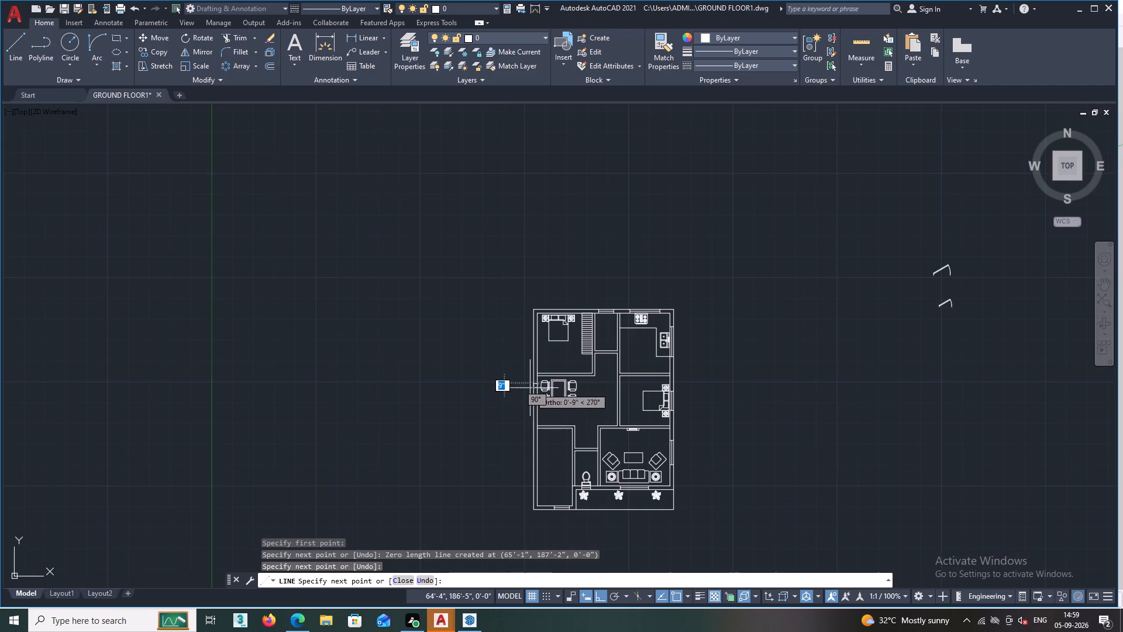
pyautogui.press('space')
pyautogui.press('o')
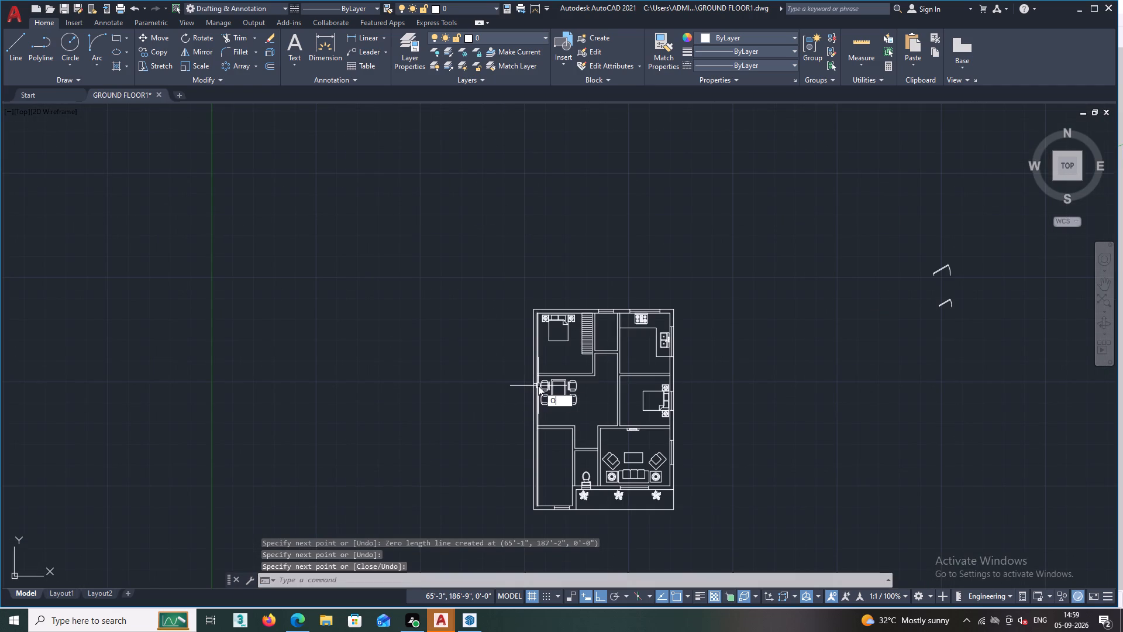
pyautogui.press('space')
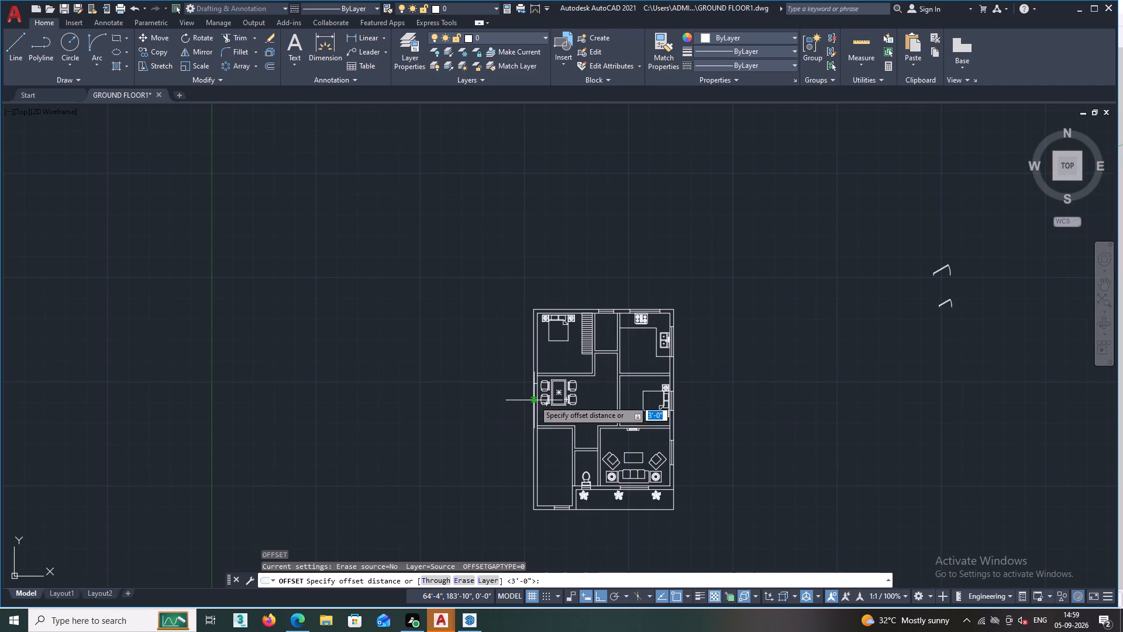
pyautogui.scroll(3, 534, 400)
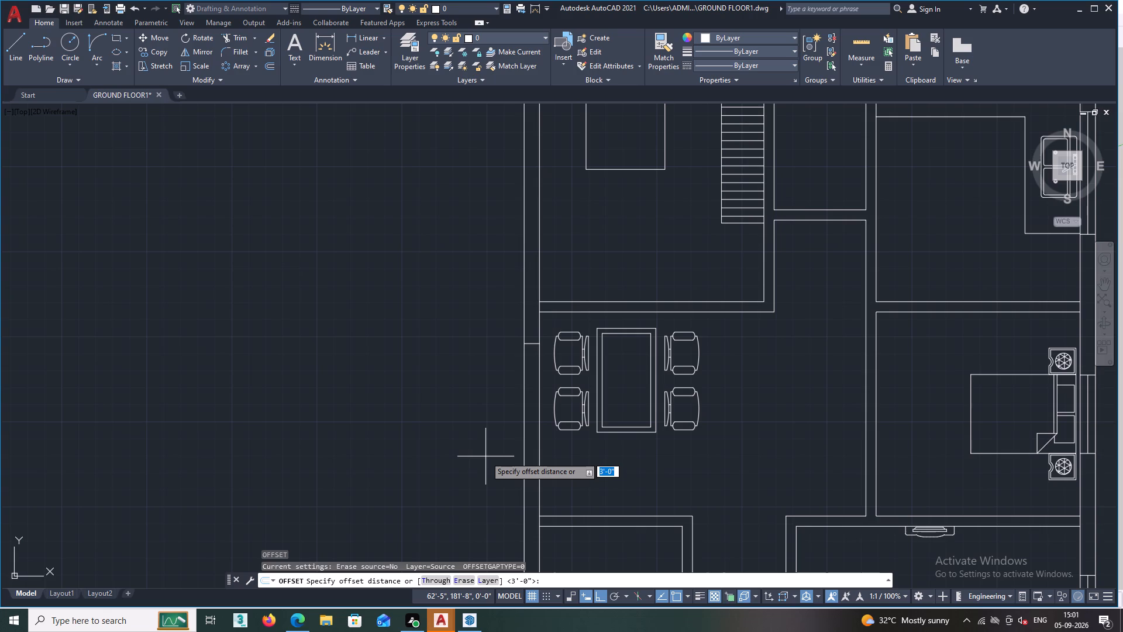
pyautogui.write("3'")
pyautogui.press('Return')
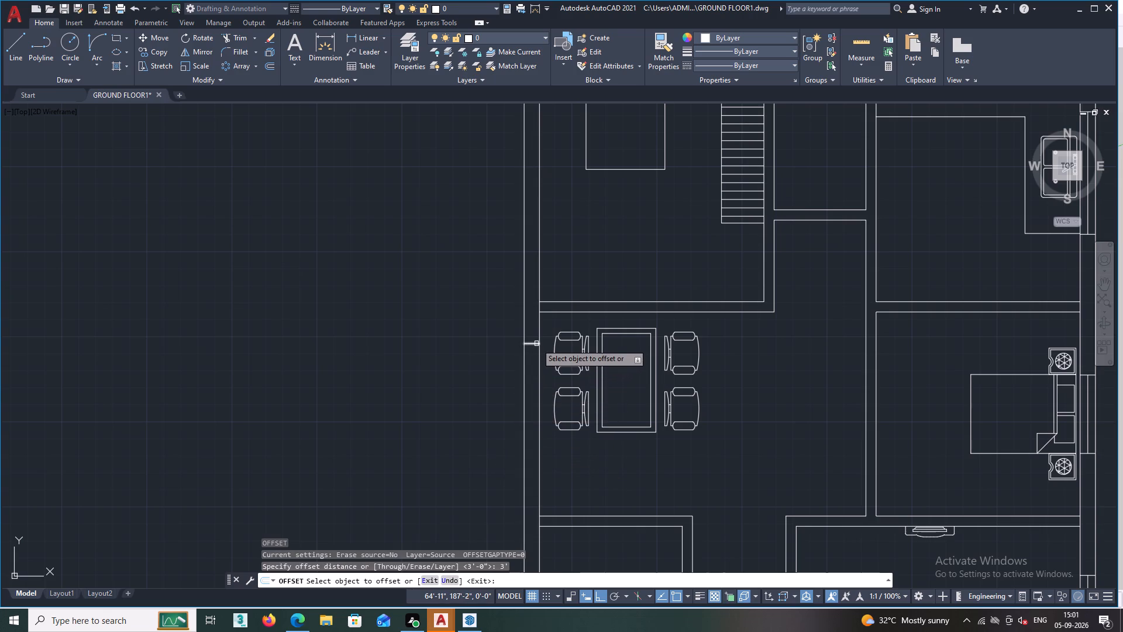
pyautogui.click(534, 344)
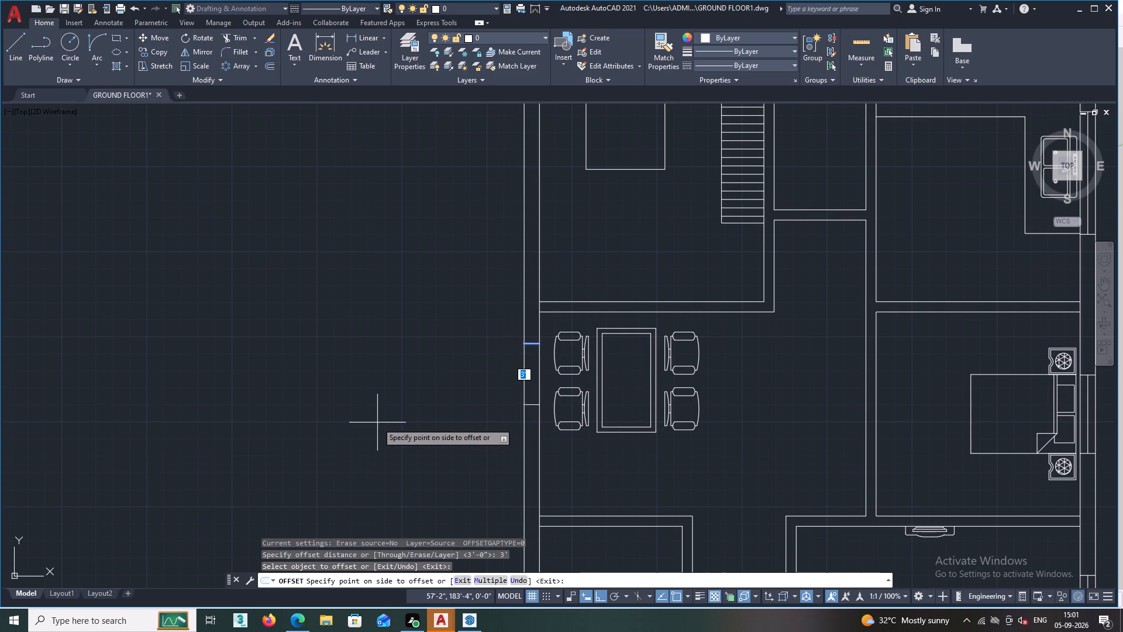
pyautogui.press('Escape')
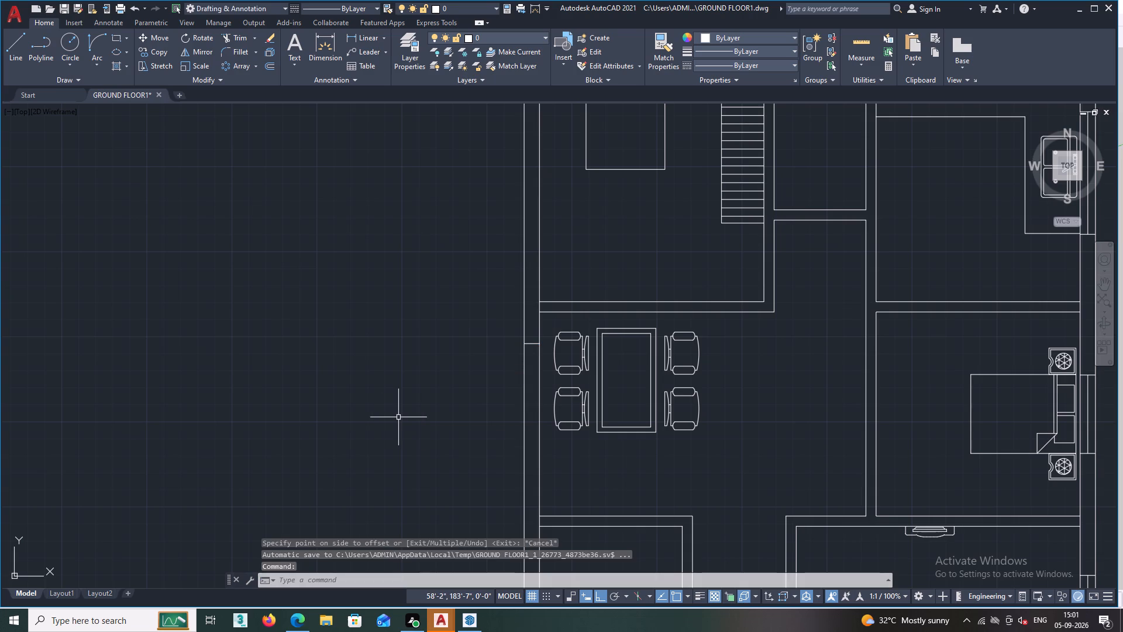
# Offset the new horizontal line in the dining area's left wall 6' downward to form the second opening edge.
pyautogui.write('O')
pyautogui.press('space')
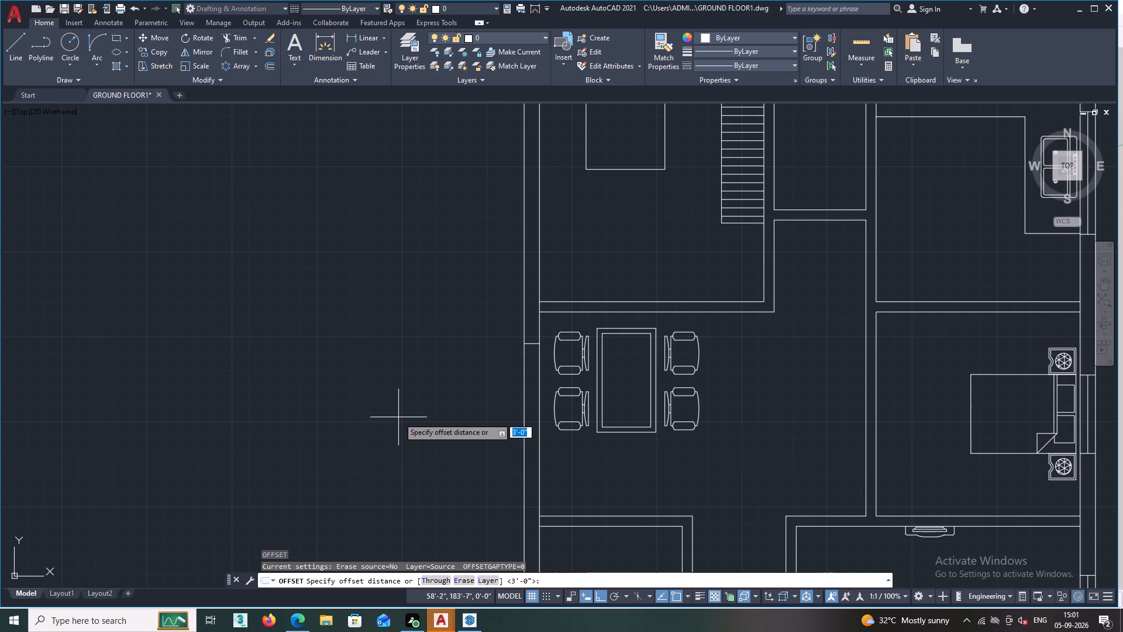
pyautogui.press('6')
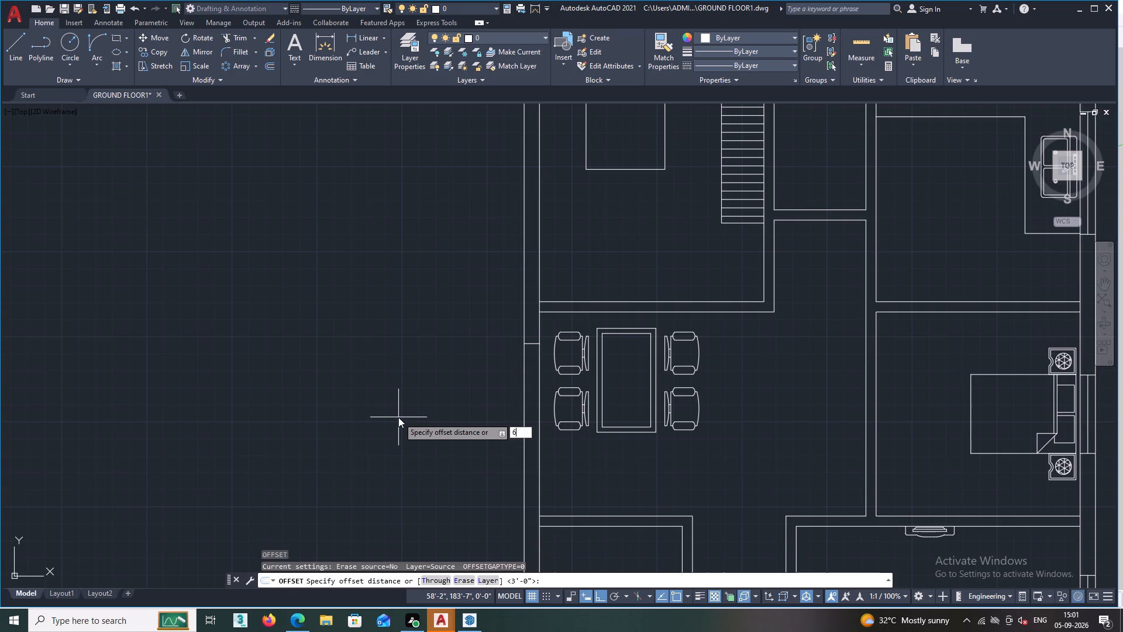
pyautogui.press("'")
pyautogui.press('Return')
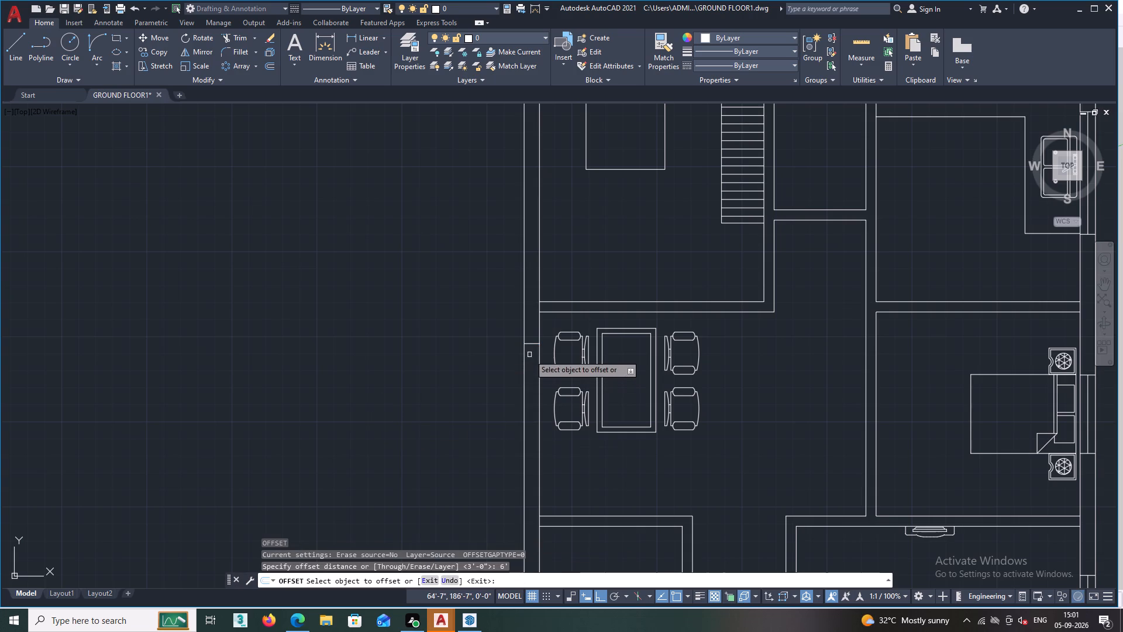
pyautogui.click(531, 344)
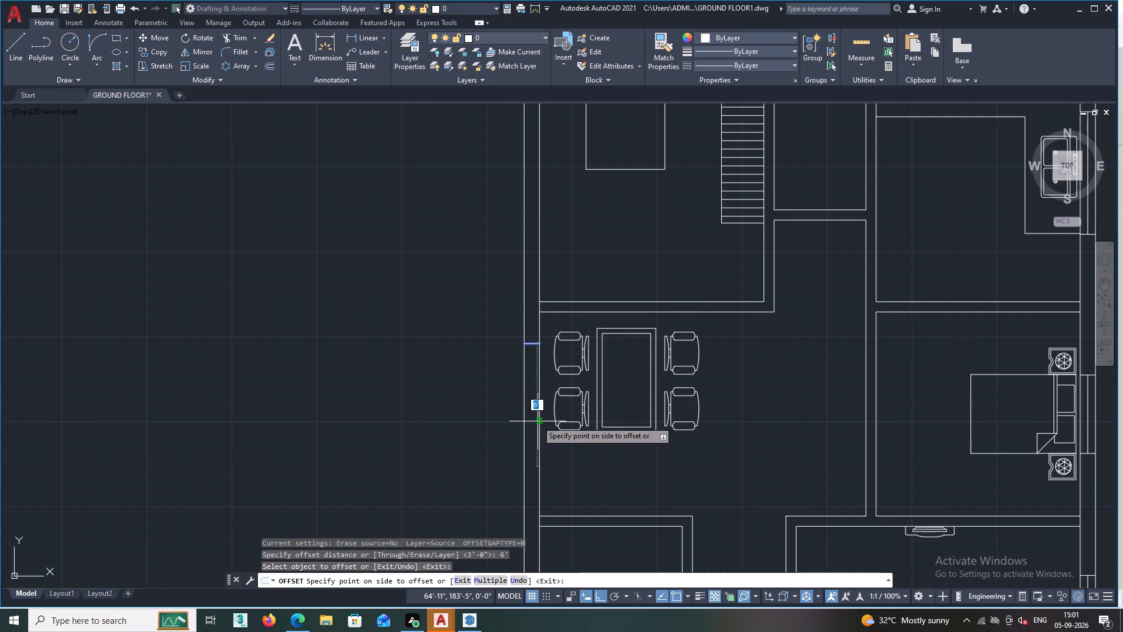
pyautogui.doubleClick(535, 437)
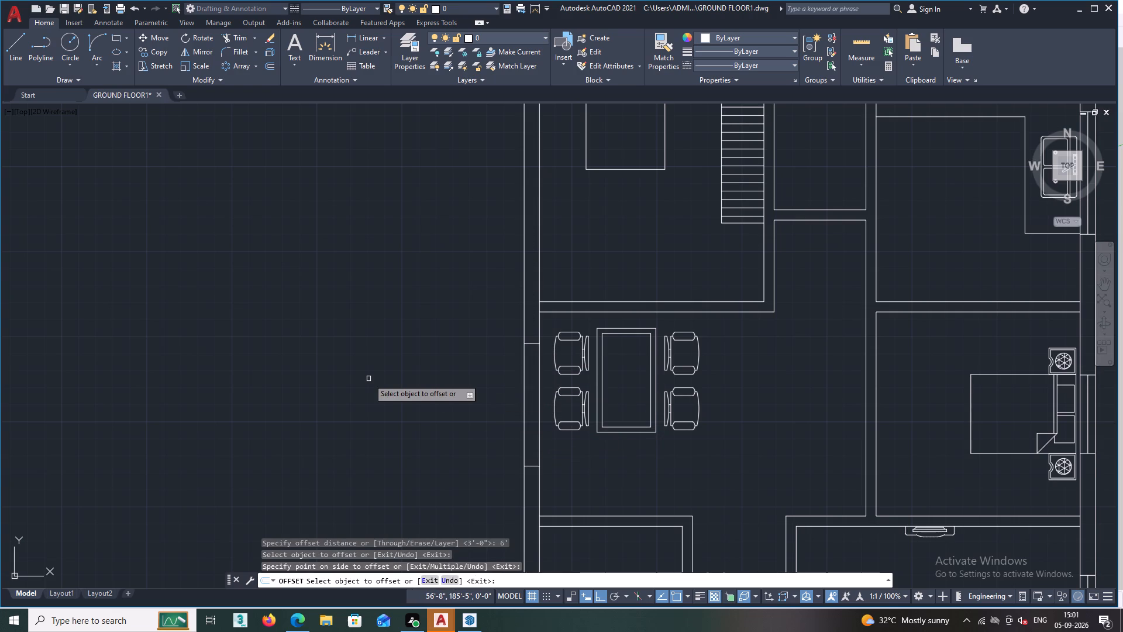
pyautogui.press('space')
# Draw a vertical line midway through the dining area's left wall, connecting the midpoints of the two edges of the 6' opening.
pyautogui.write('L')
pyautogui.press('space')
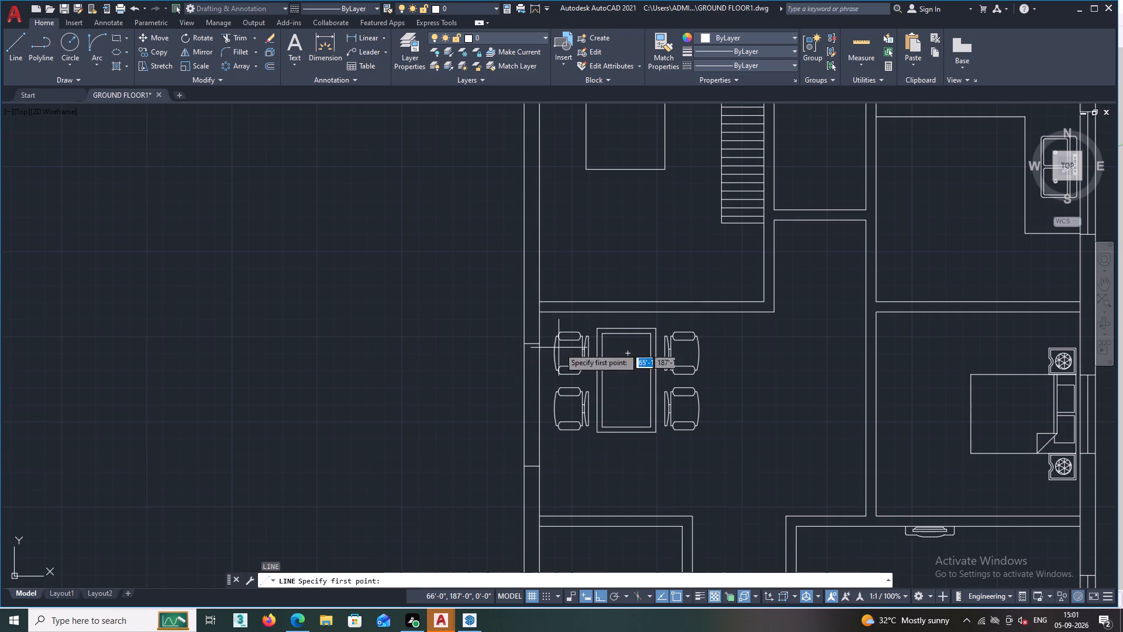
pyautogui.doubleClick(531, 345)
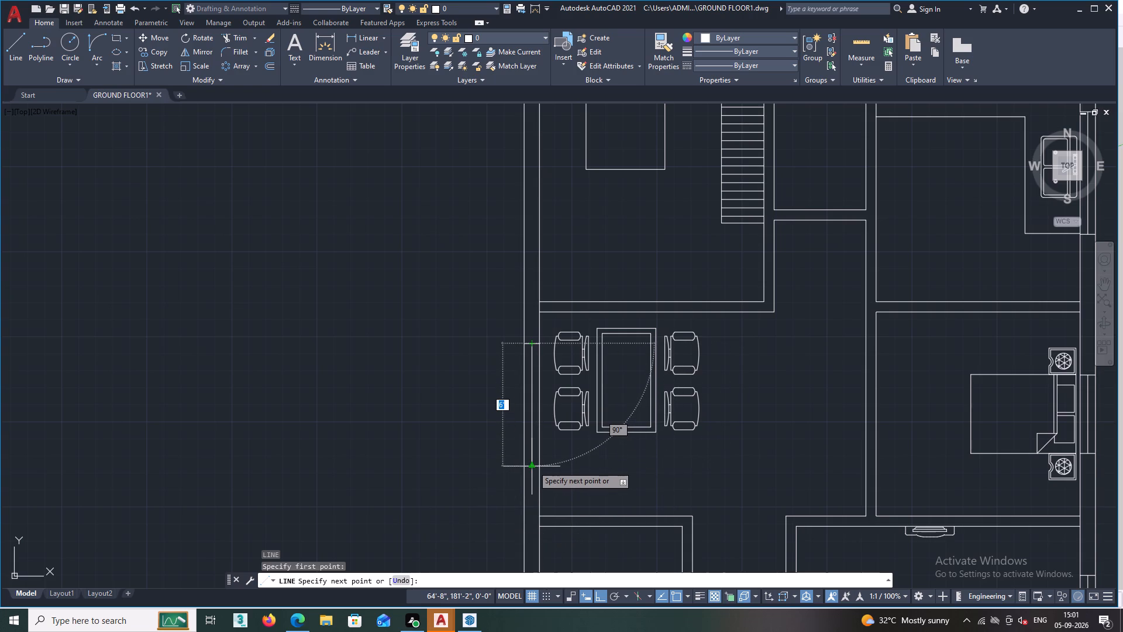
pyautogui.scroll(3, 533, 466)
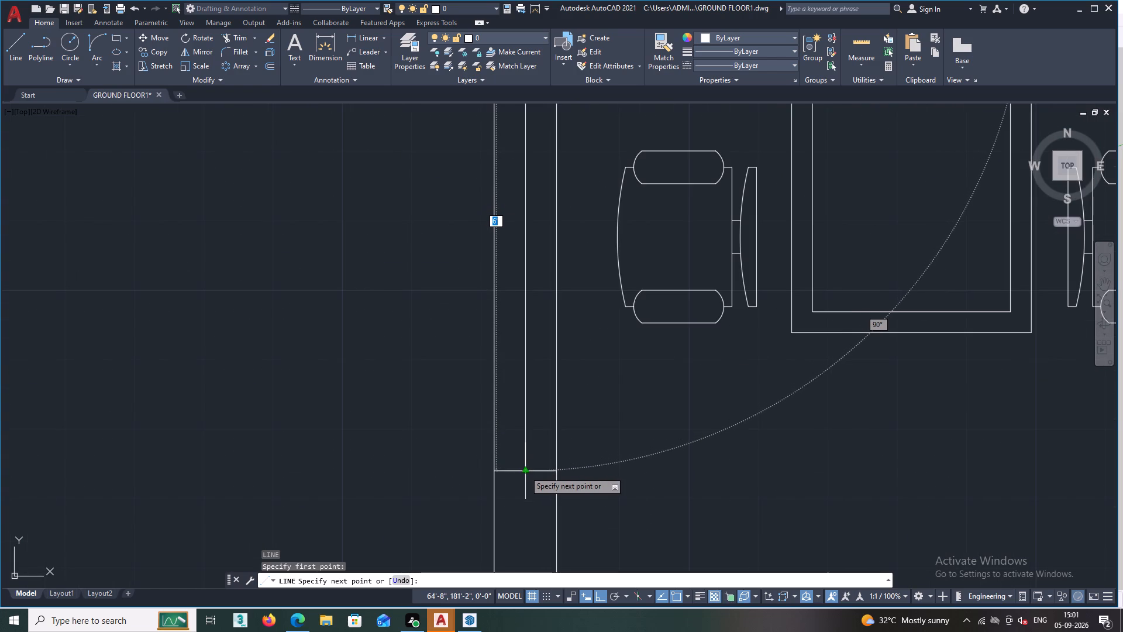
pyautogui.click(525, 471)
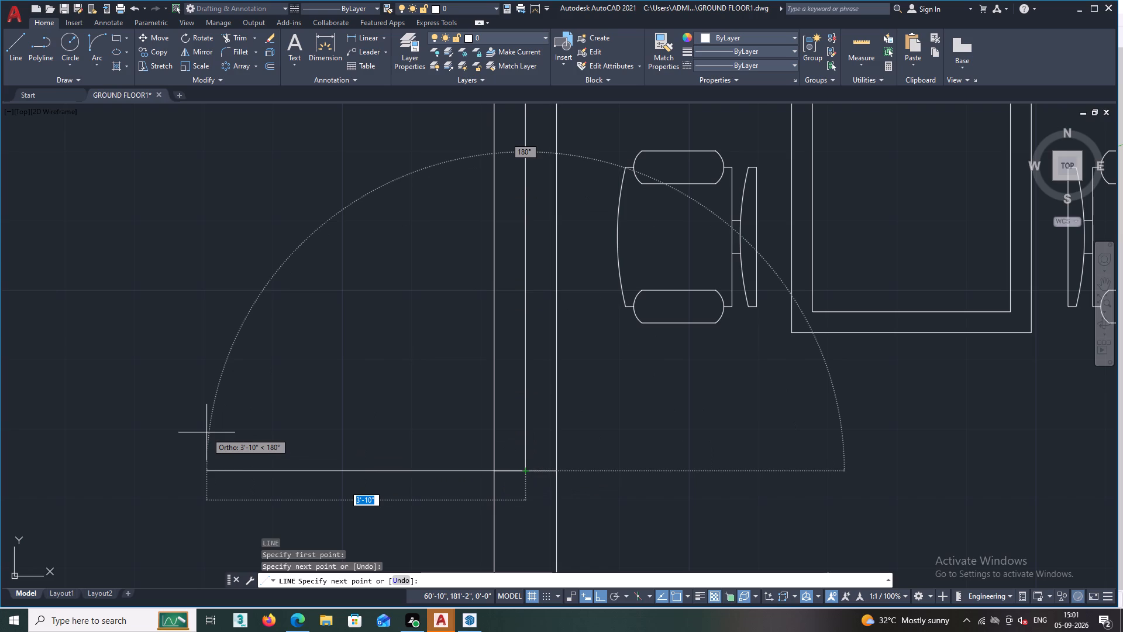
pyautogui.press('Escape')
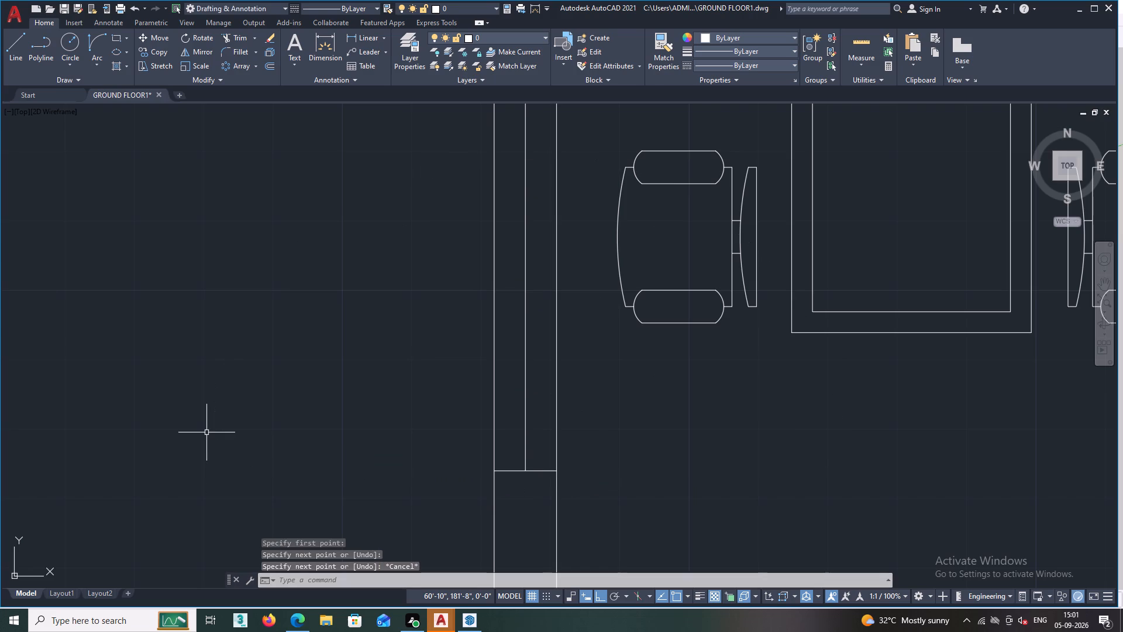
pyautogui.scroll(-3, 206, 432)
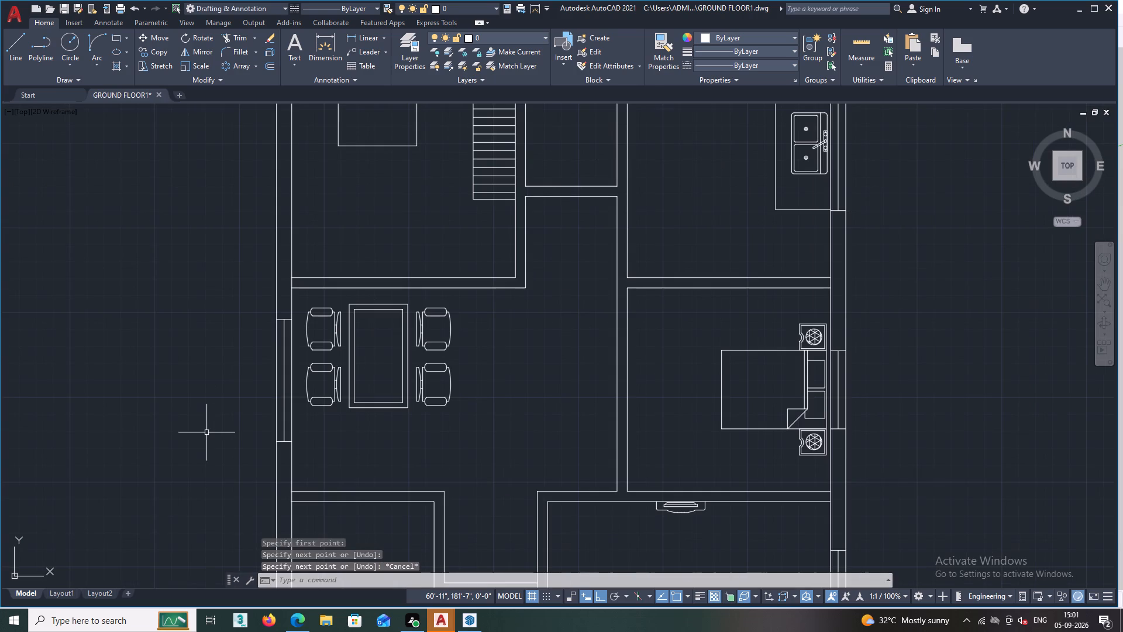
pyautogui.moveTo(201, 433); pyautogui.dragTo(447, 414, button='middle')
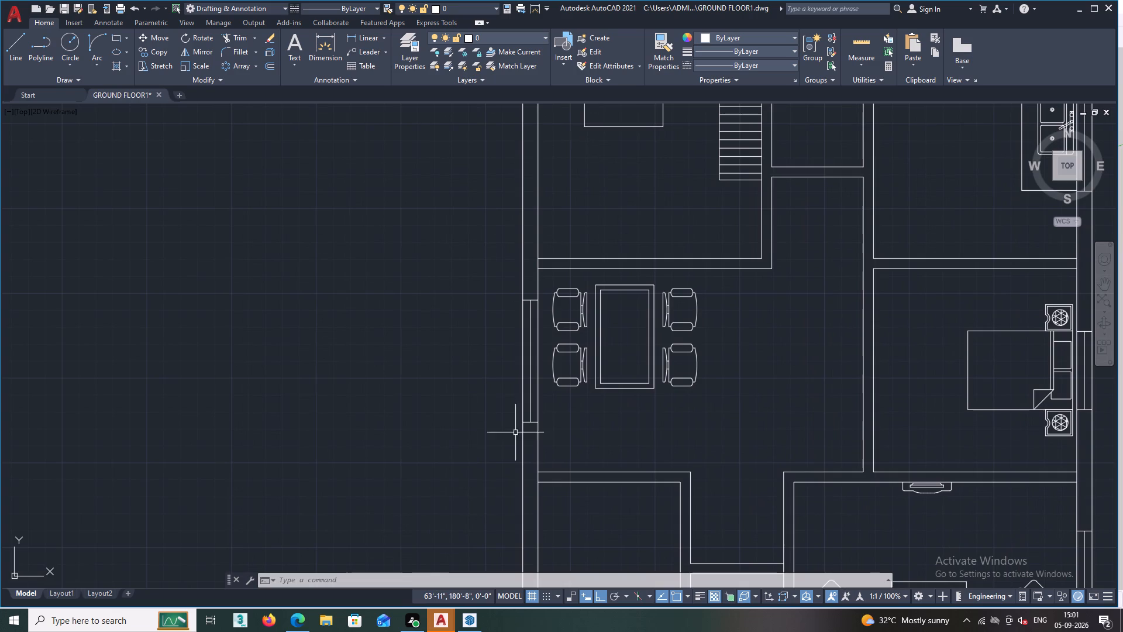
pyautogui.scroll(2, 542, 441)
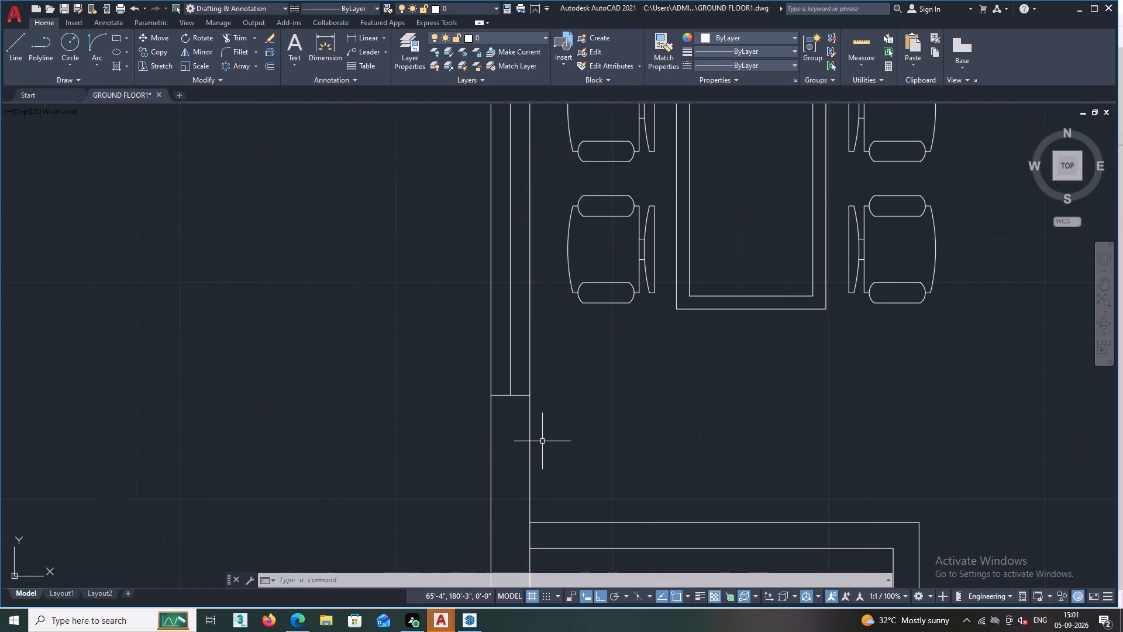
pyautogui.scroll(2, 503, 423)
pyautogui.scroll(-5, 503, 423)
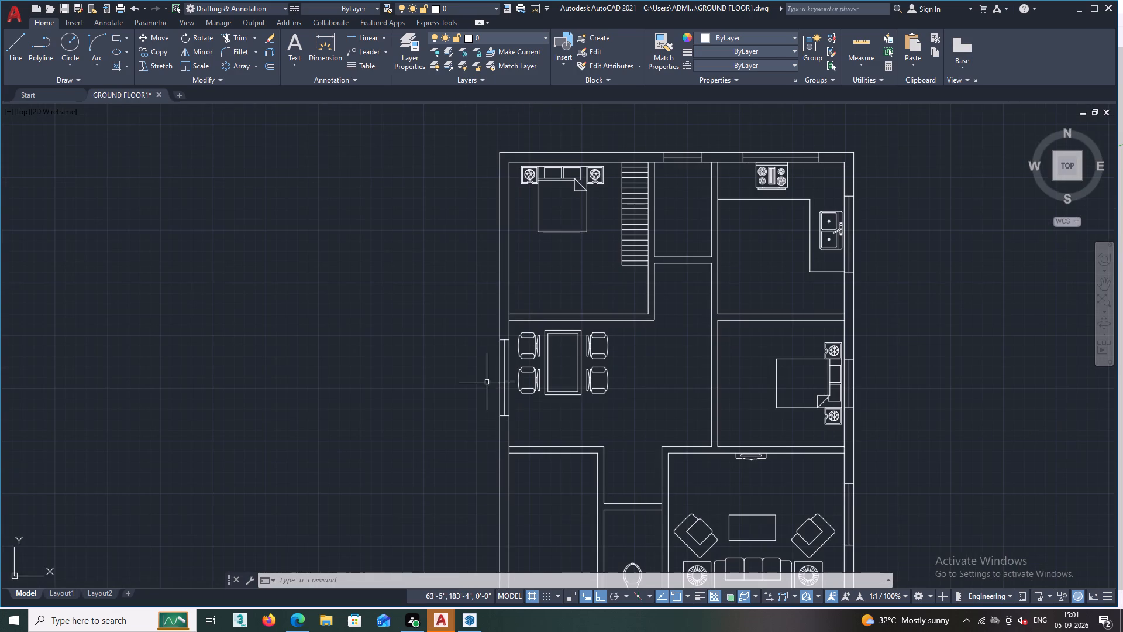
# Draw a short horizontal line across the left exterior wall of the upper-left bedroom, beside the bed, as the window opening's first edge.
pyautogui.scroll(5, 513, 352)
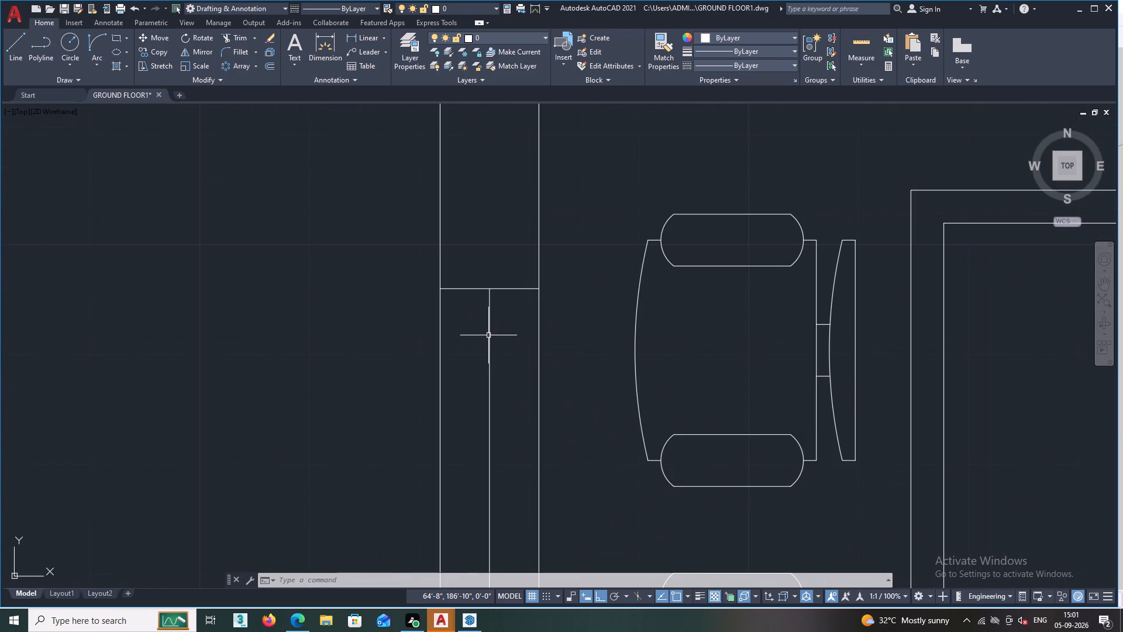
pyautogui.scroll(-6, 488, 335)
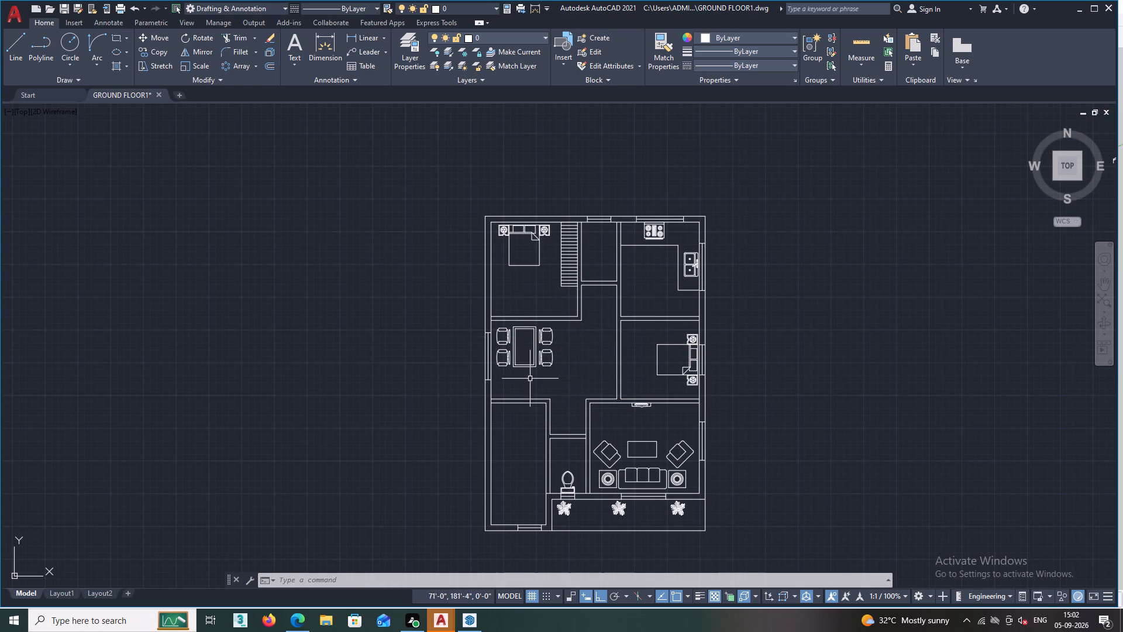
pyautogui.moveTo(511, 380); pyautogui.dragTo(517, 431, button='middle')
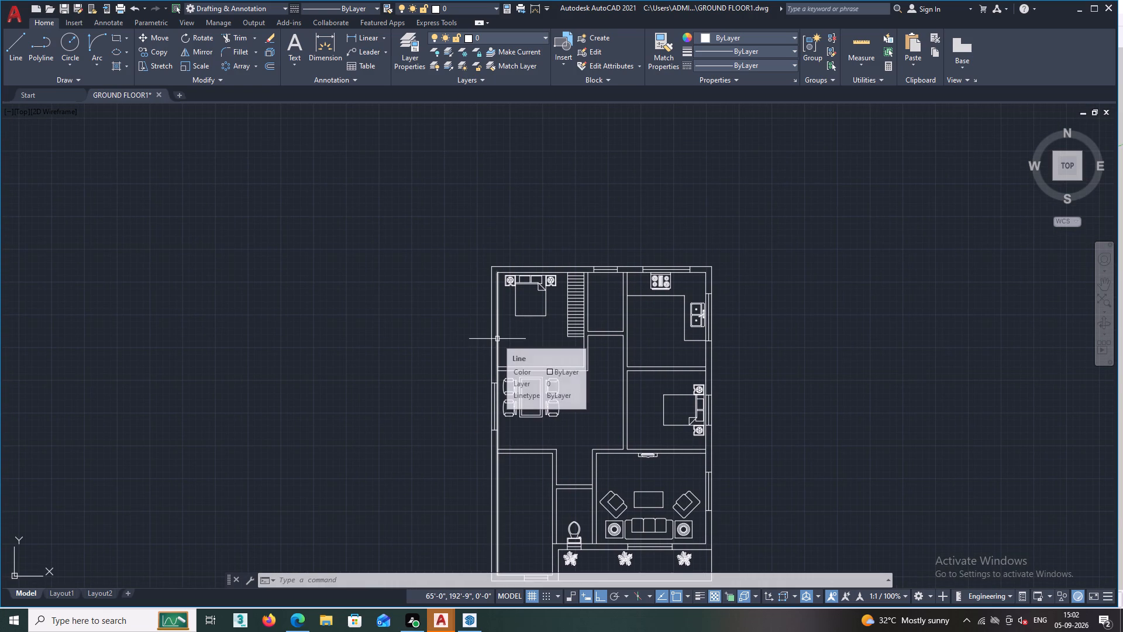
pyautogui.scroll(1, 497, 339)
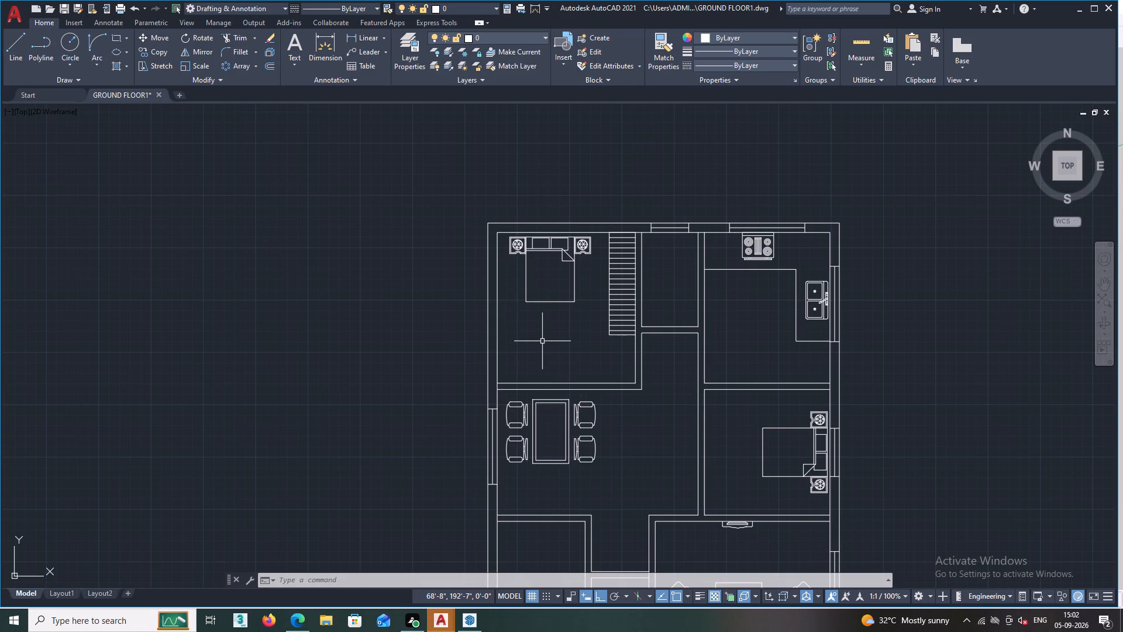
pyautogui.write('L')
pyautogui.press('space')
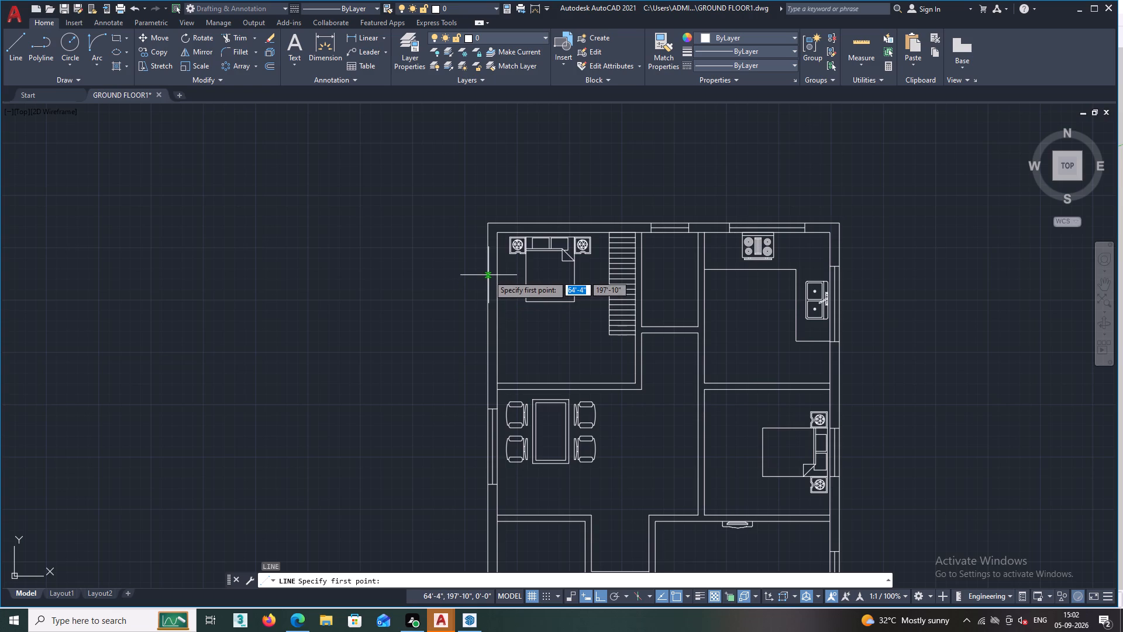
pyautogui.doubleClick(488, 277)
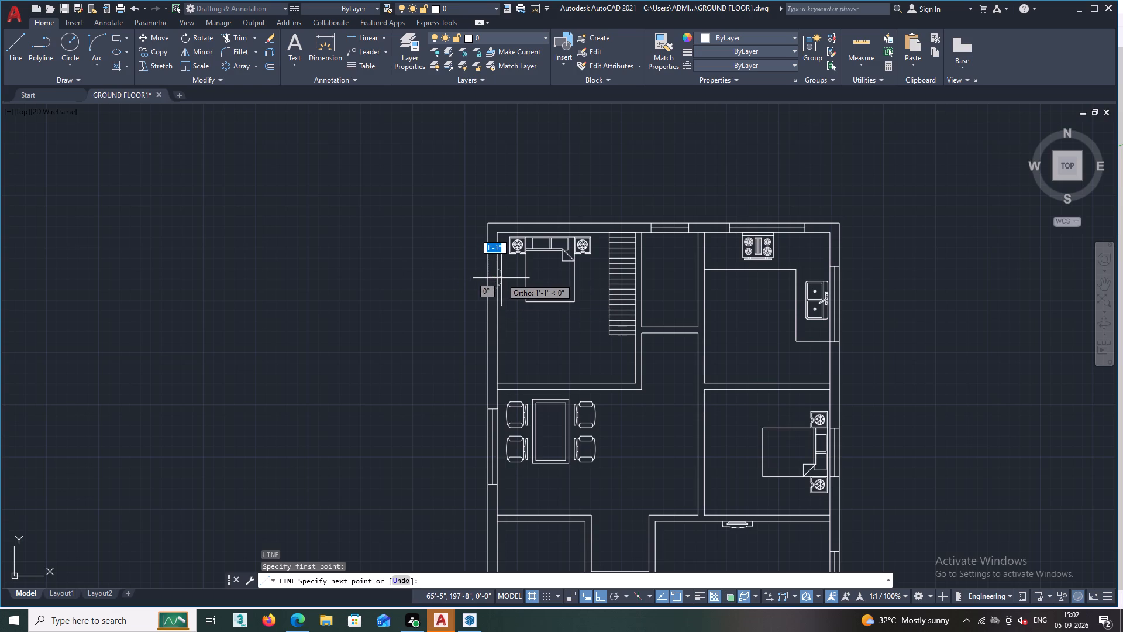
pyautogui.doubleClick(498, 278)
pyautogui.press('space')
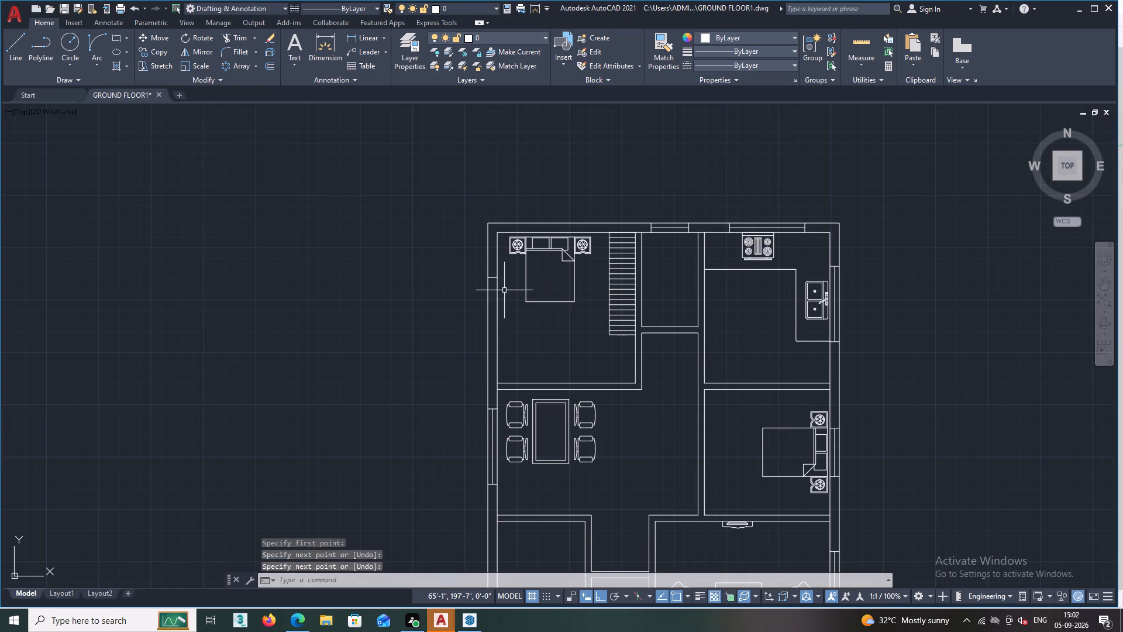
# Offset the new horizontal line in the upper-left bedroom's left wall 6' downward to form the second opening edge.
pyautogui.write('O')
pyautogui.press('space')
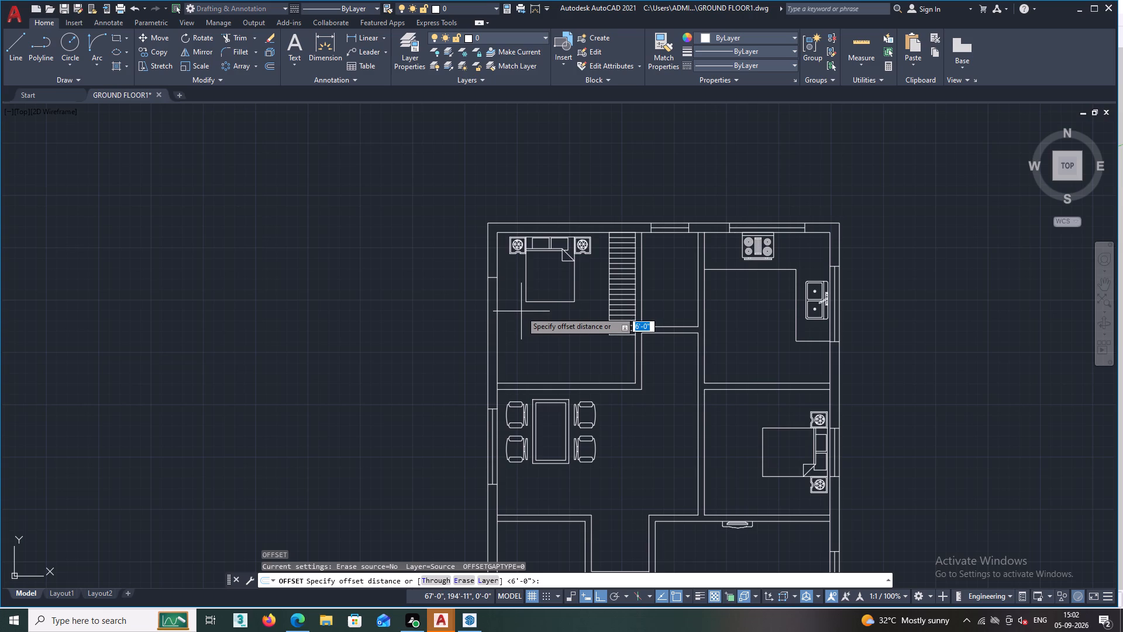
pyautogui.write("6'")
pyautogui.press('Return')
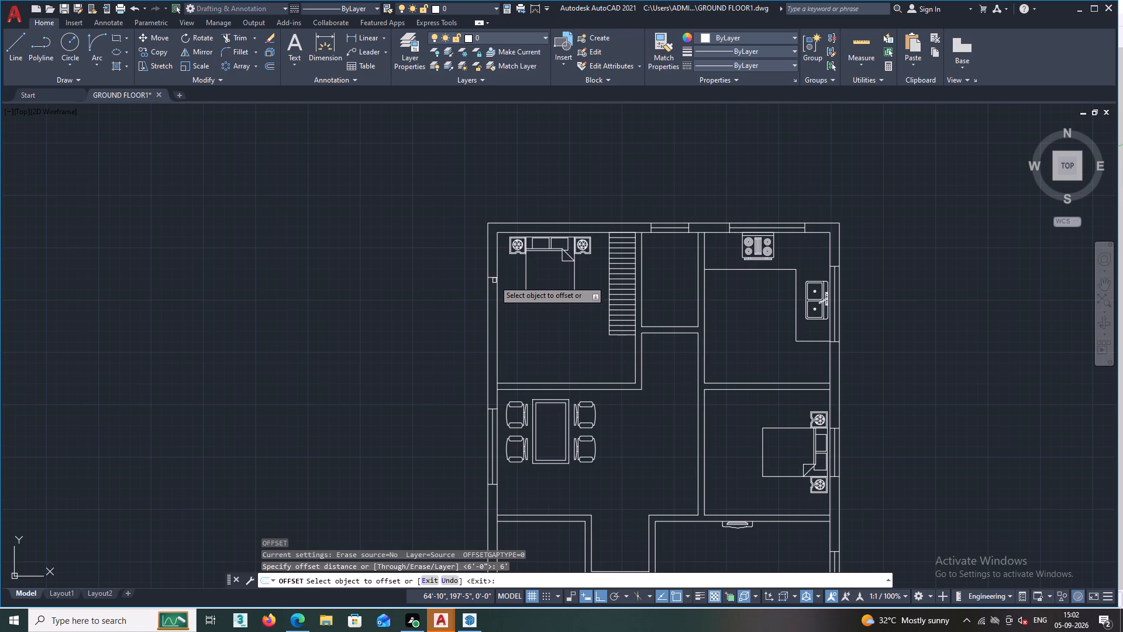
pyautogui.doubleClick(494, 278)
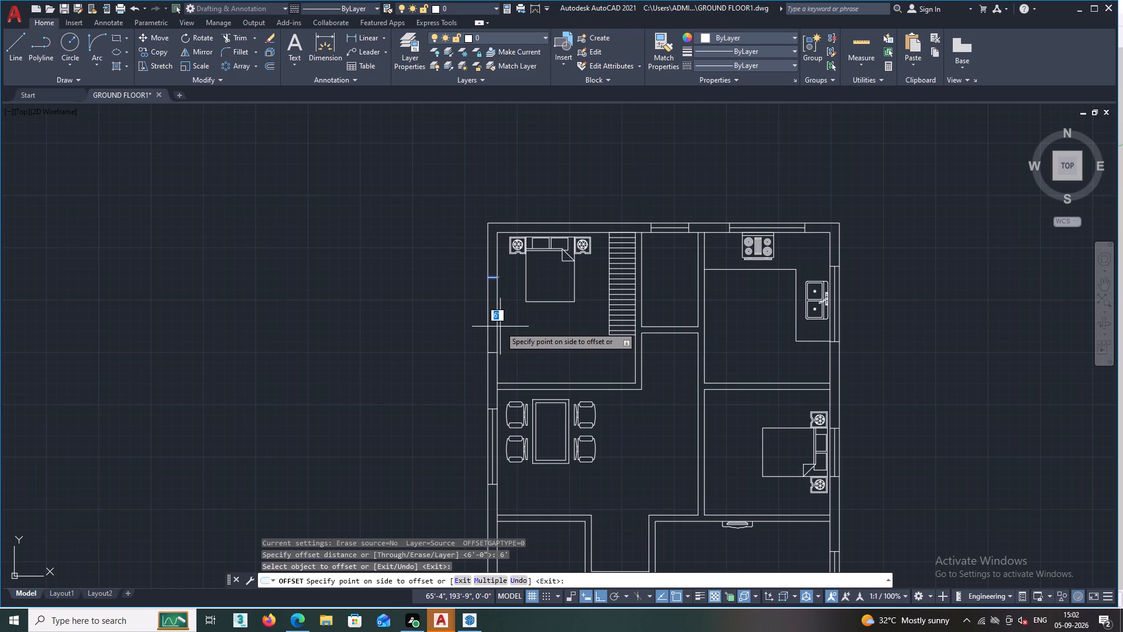
pyautogui.doubleClick(510, 353)
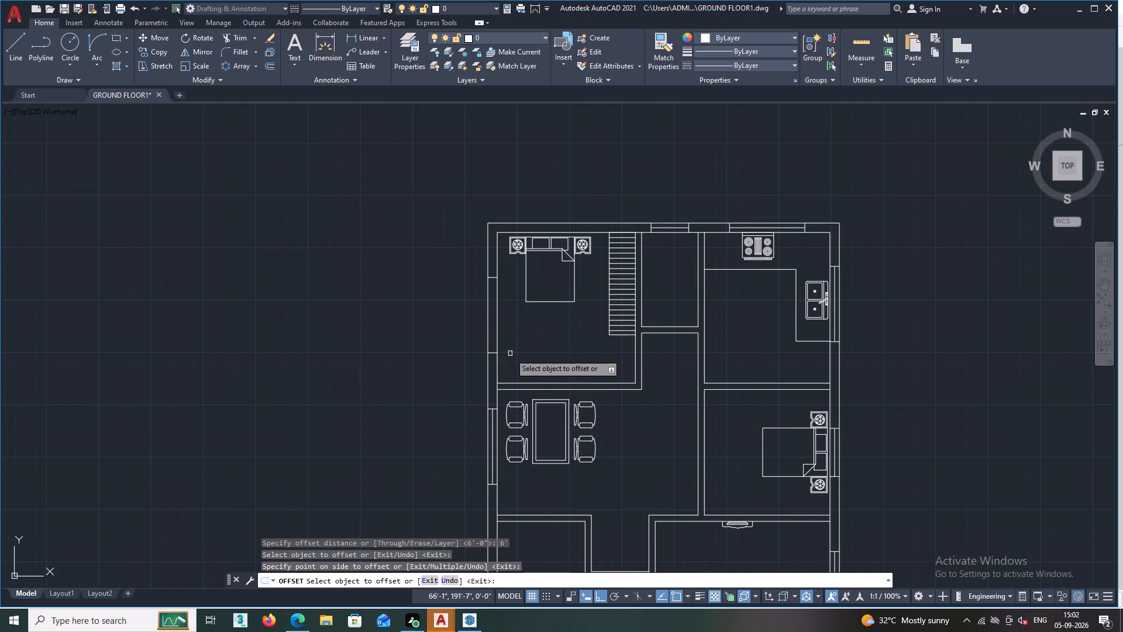
pyautogui.press('space')
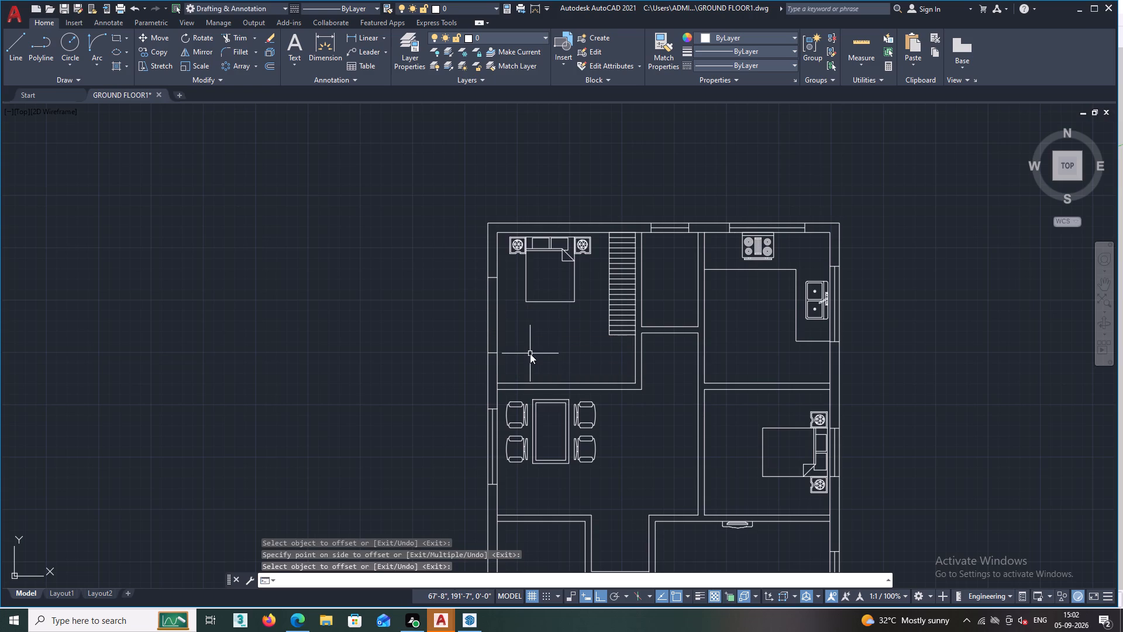
# Draw a vertical line midway through the upper-left bedroom's left wall, connecting the midpoints of the two edges of the 6' opening.
pyautogui.write('L')
pyautogui.press('space')
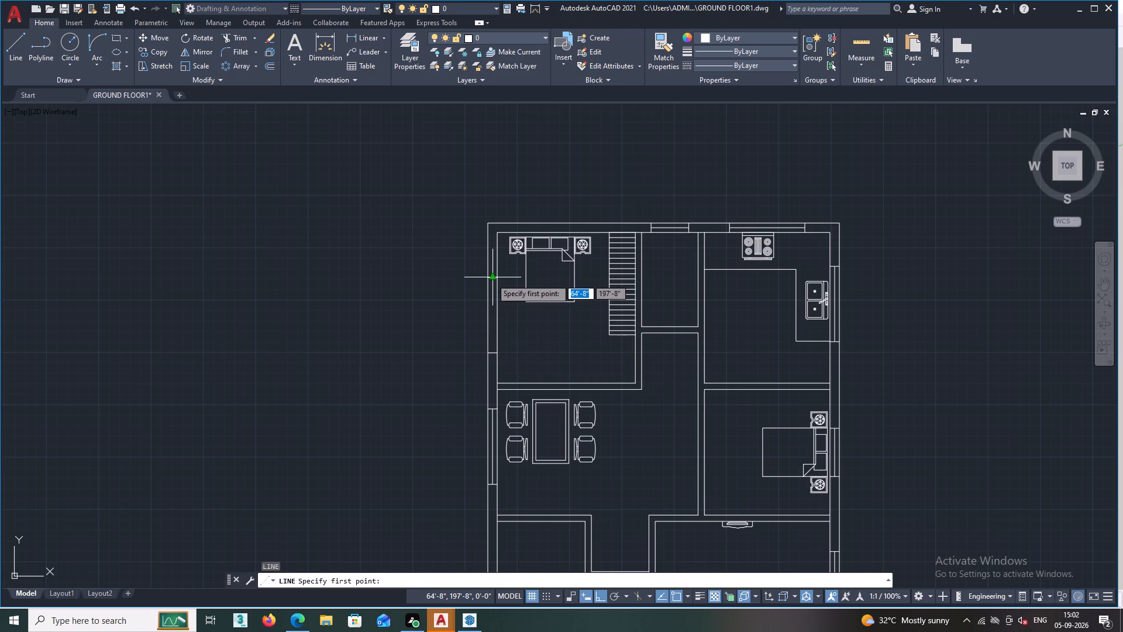
pyautogui.click(491, 279)
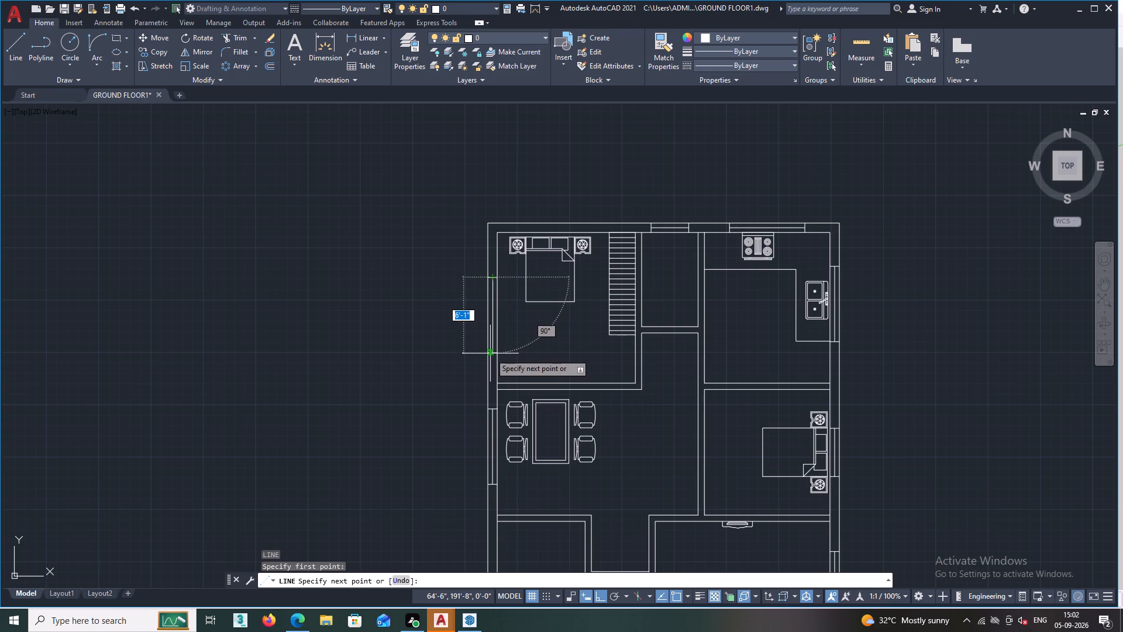
pyautogui.doubleClick(492, 353)
pyautogui.press('space')
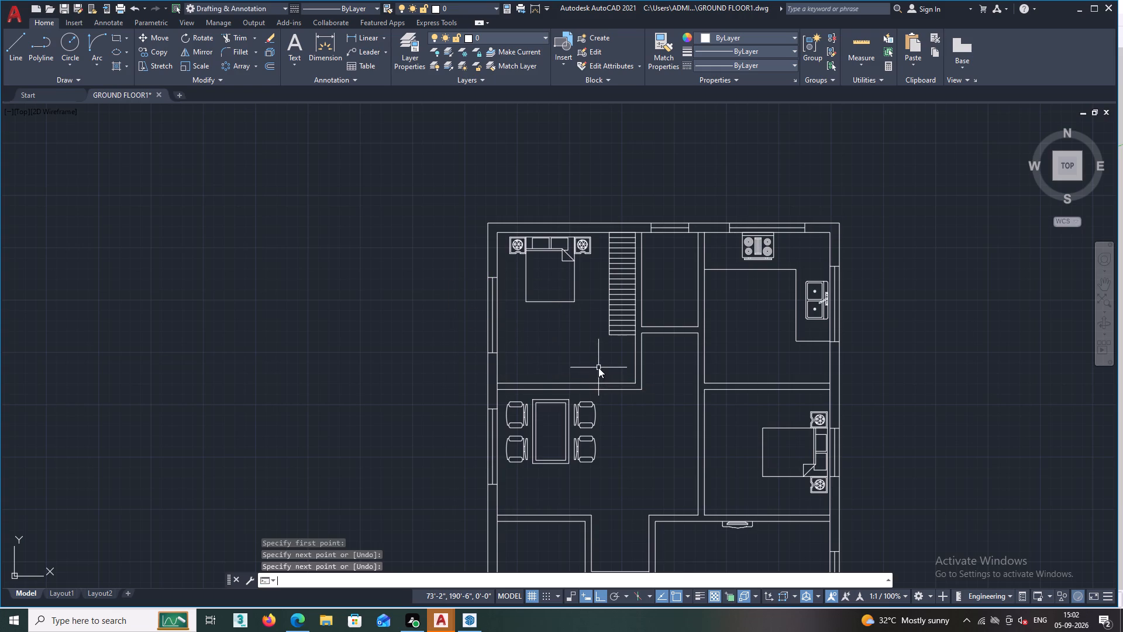
# Examine the whole ground floor plan, checking the exterior wall openings and the furnishing of each room.
pyautogui.scroll(-2, 598, 367)
pyautogui.scroll(5, 570, 371)
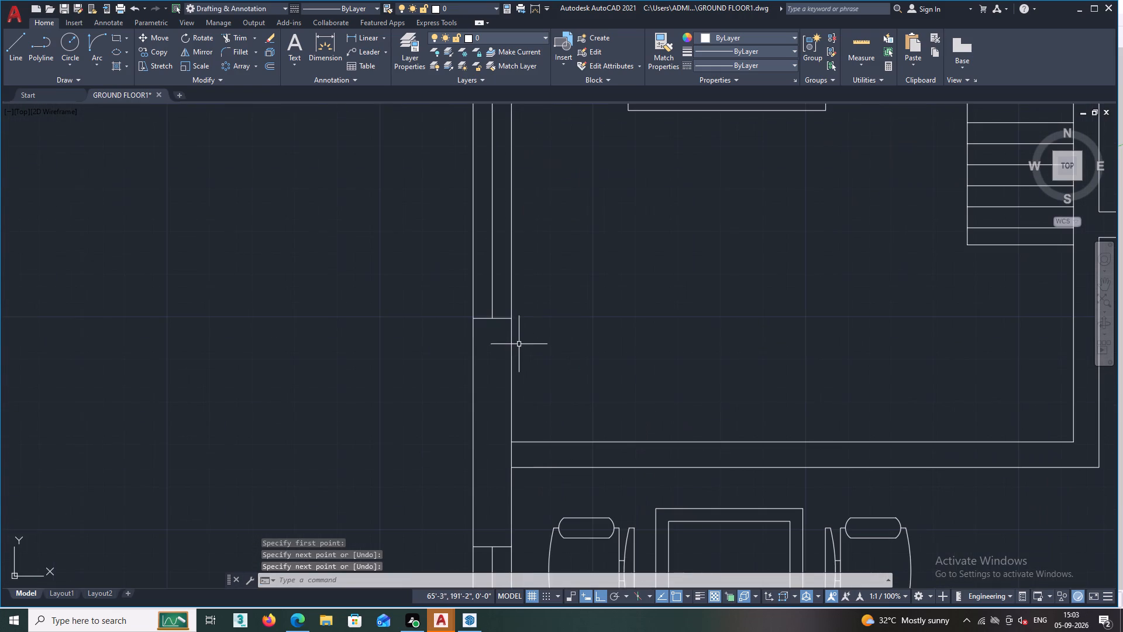
pyautogui.scroll(2, 501, 328)
pyautogui.scroll(-7, 484, 317)
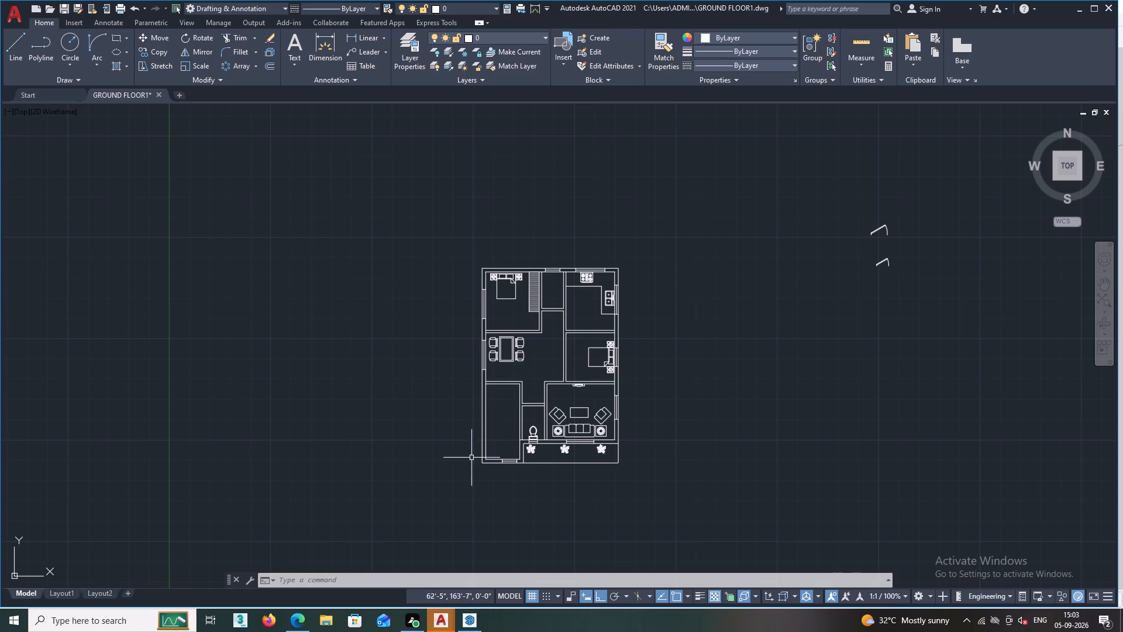
pyautogui.scroll(2, 490, 451)
pyautogui.scroll(-1, 490, 451)
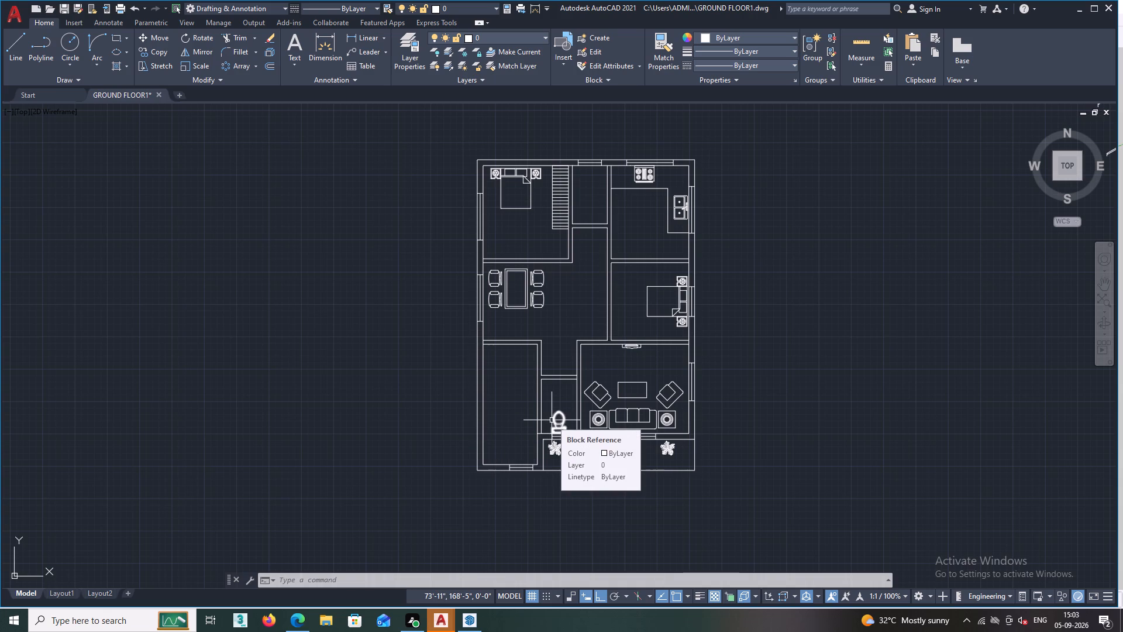
pyautogui.scroll(3, 689, 211)
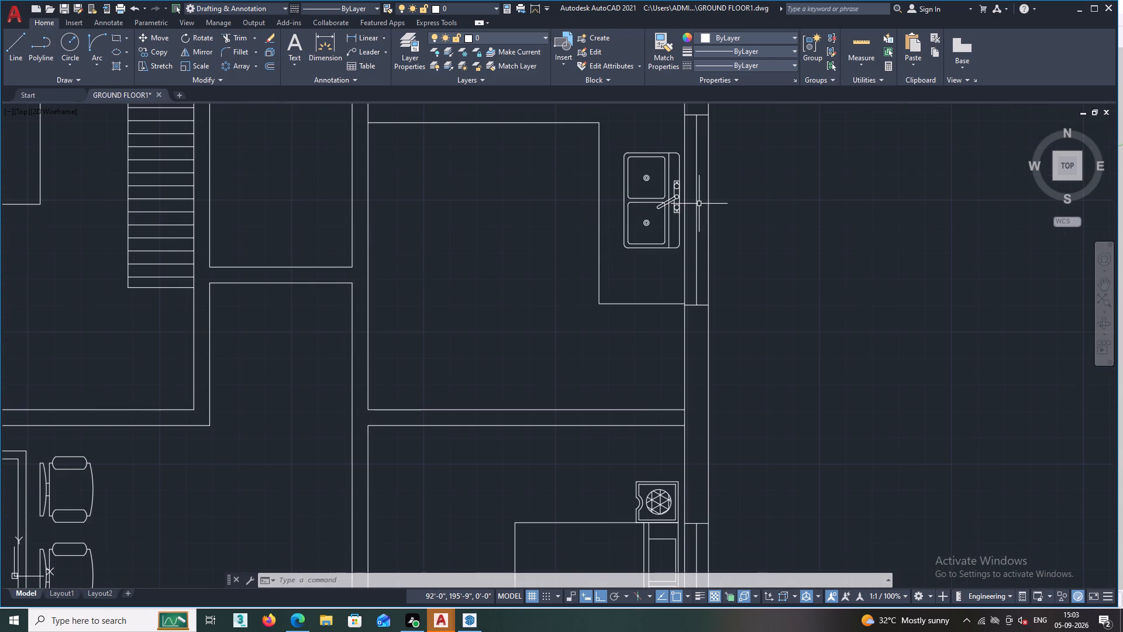
pyautogui.scroll(-2, 699, 204)
pyautogui.scroll(3, 624, 157)
pyautogui.scroll(-2, 624, 157)
pyautogui.scroll(2, 728, 236)
pyautogui.scroll(-2, 728, 236)
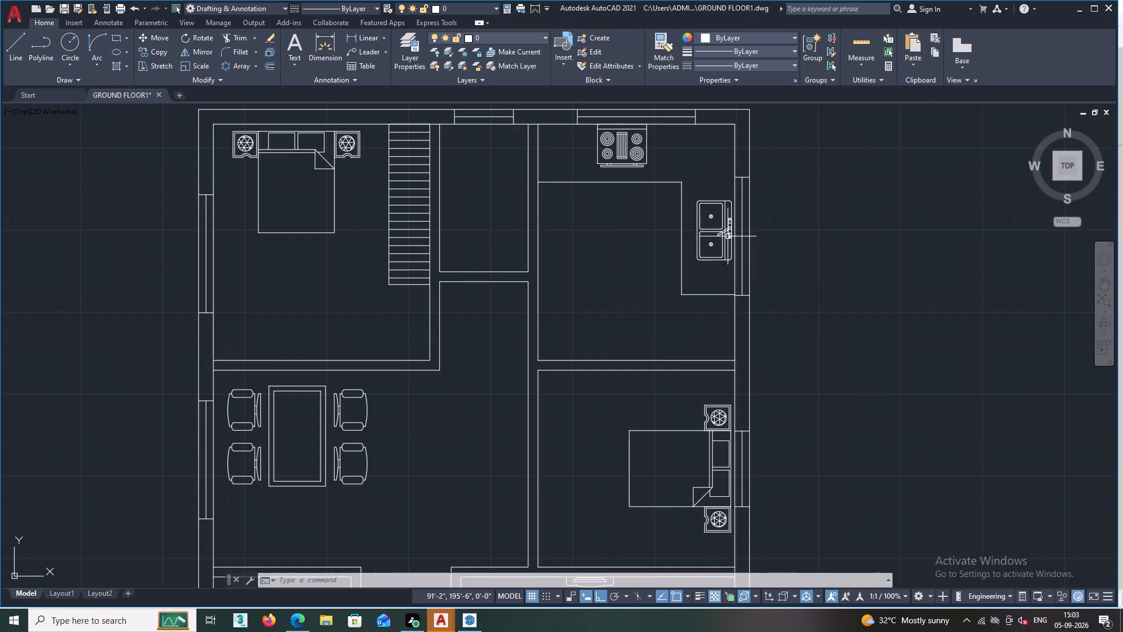
pyautogui.scroll(-2, 728, 236)
pyautogui.scroll(-1, 631, 312)
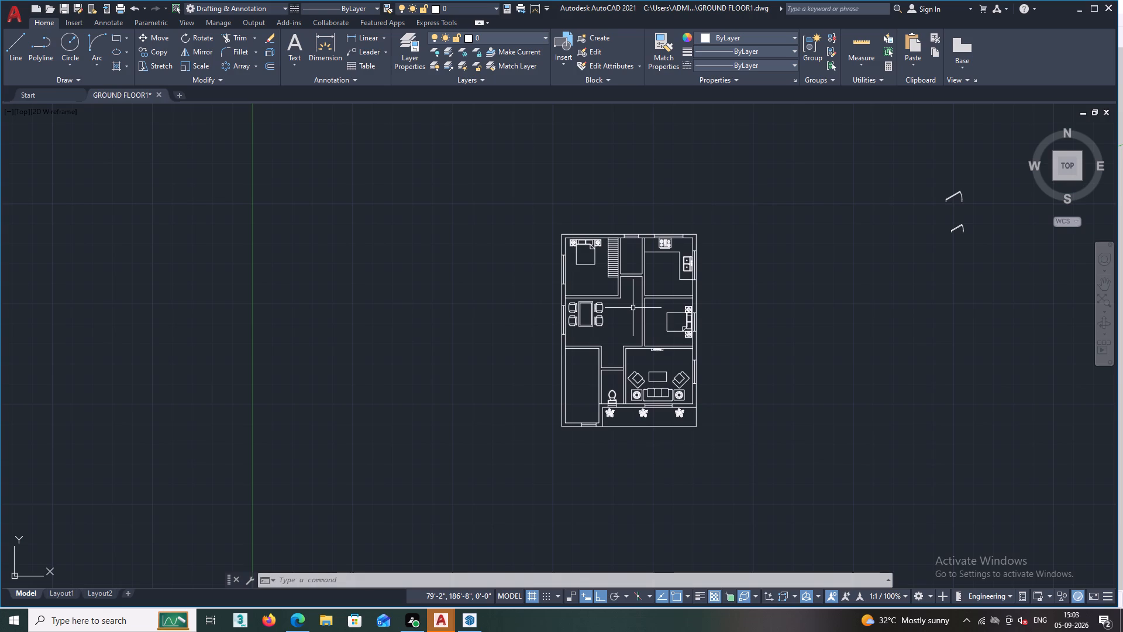
pyautogui.scroll(-2, 728, 334)
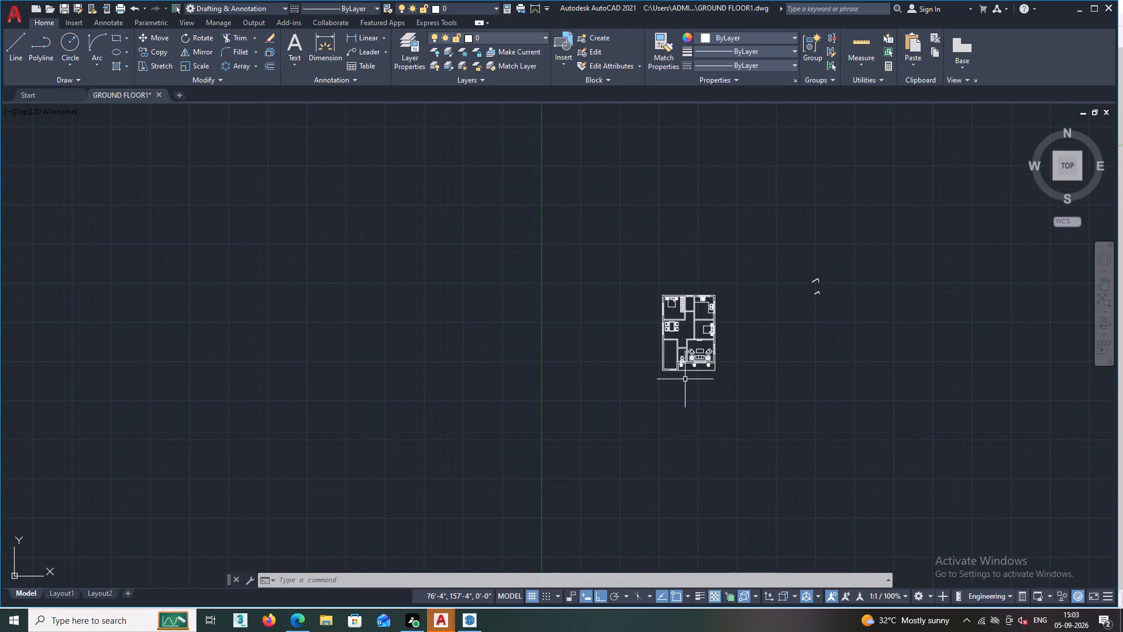
pyautogui.scroll(3, 694, 370)
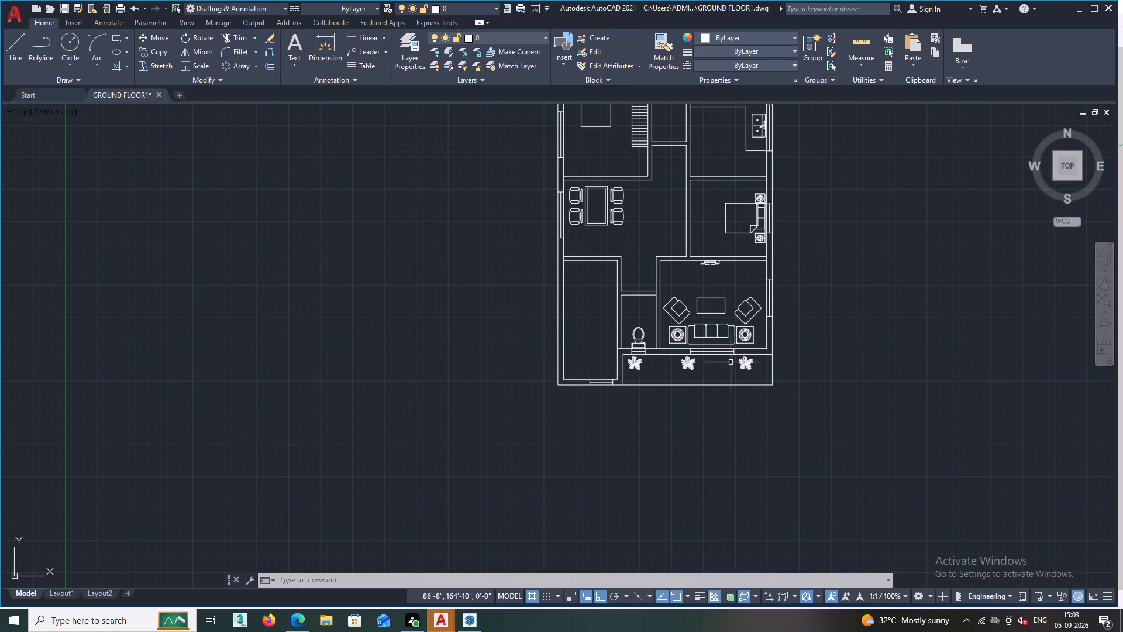
pyautogui.scroll(2, 743, 365)
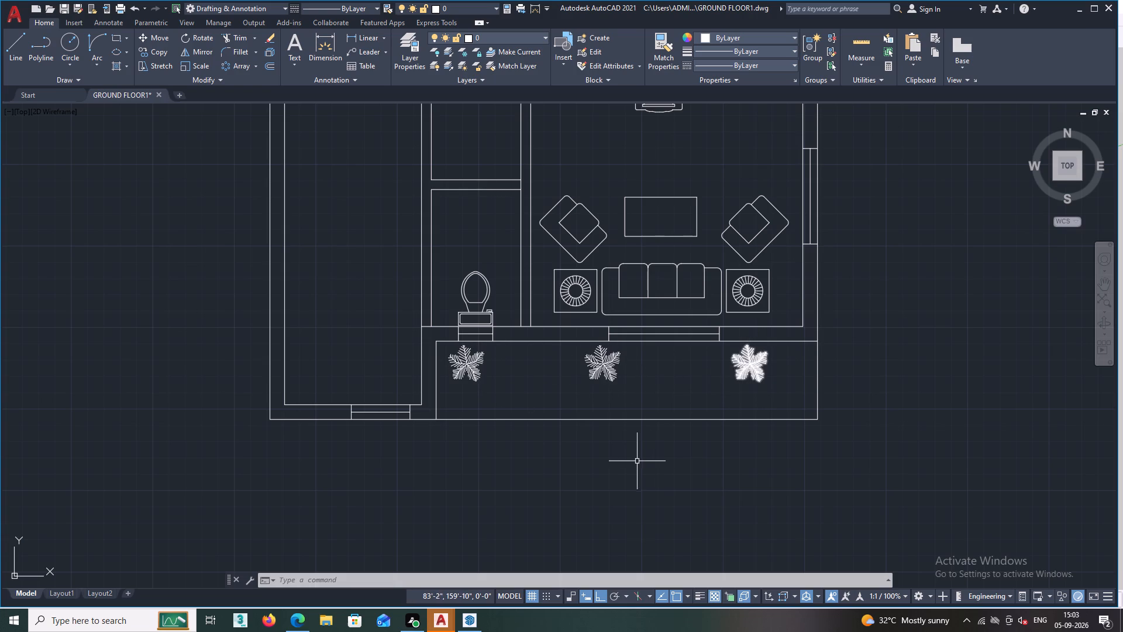
pyautogui.scroll(-2, 635, 460)
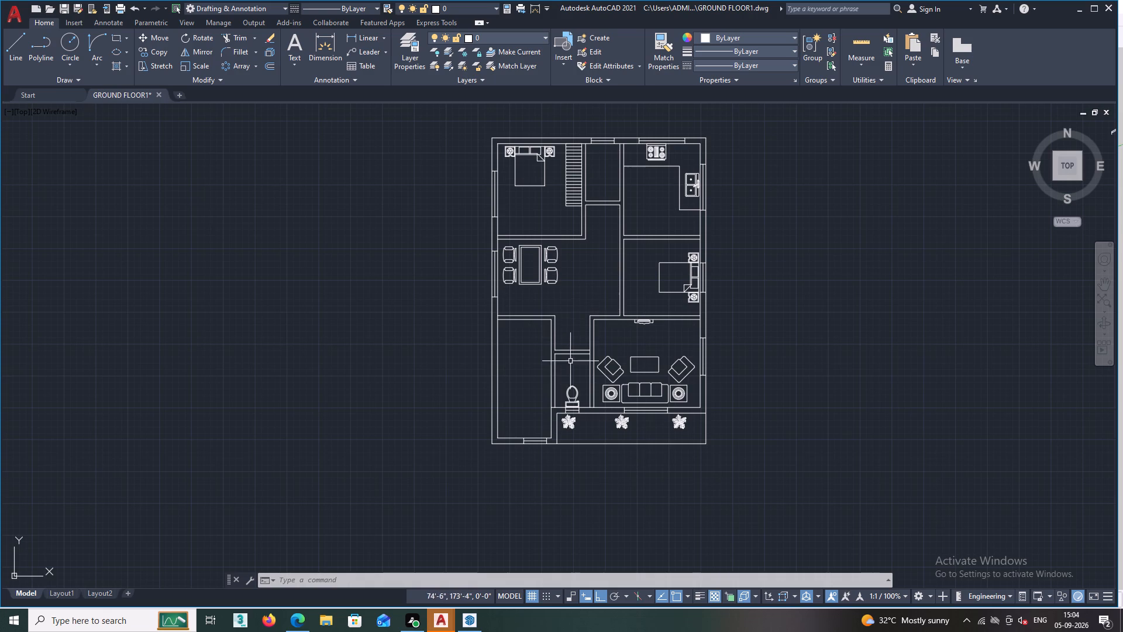
pyautogui.scroll(1, 588, 388)
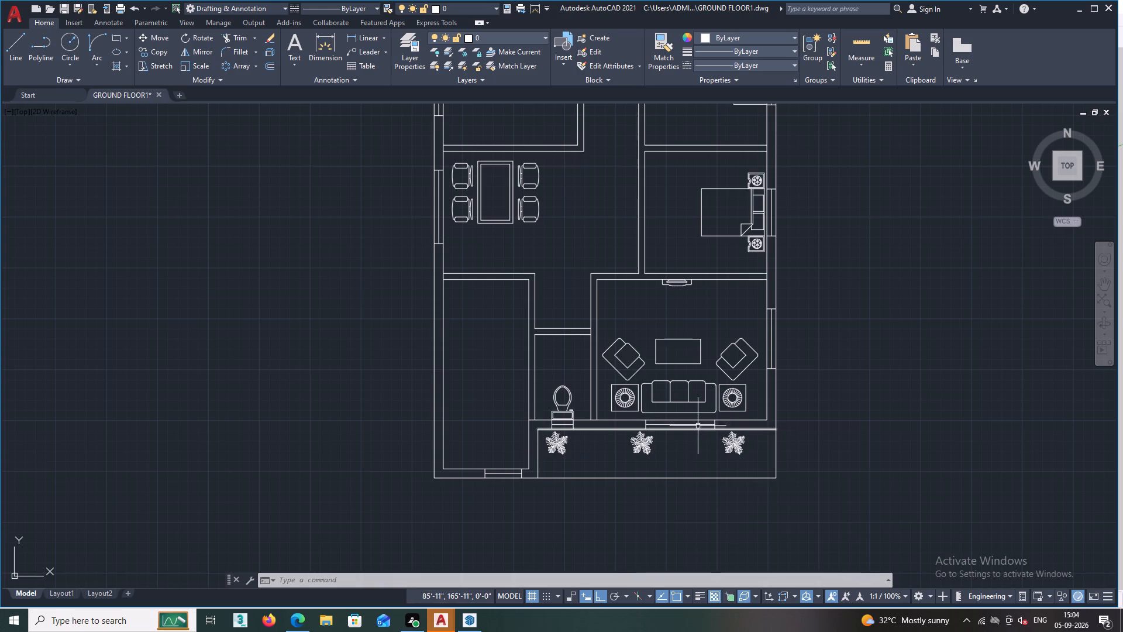
pyautogui.scroll(-1, 732, 310)
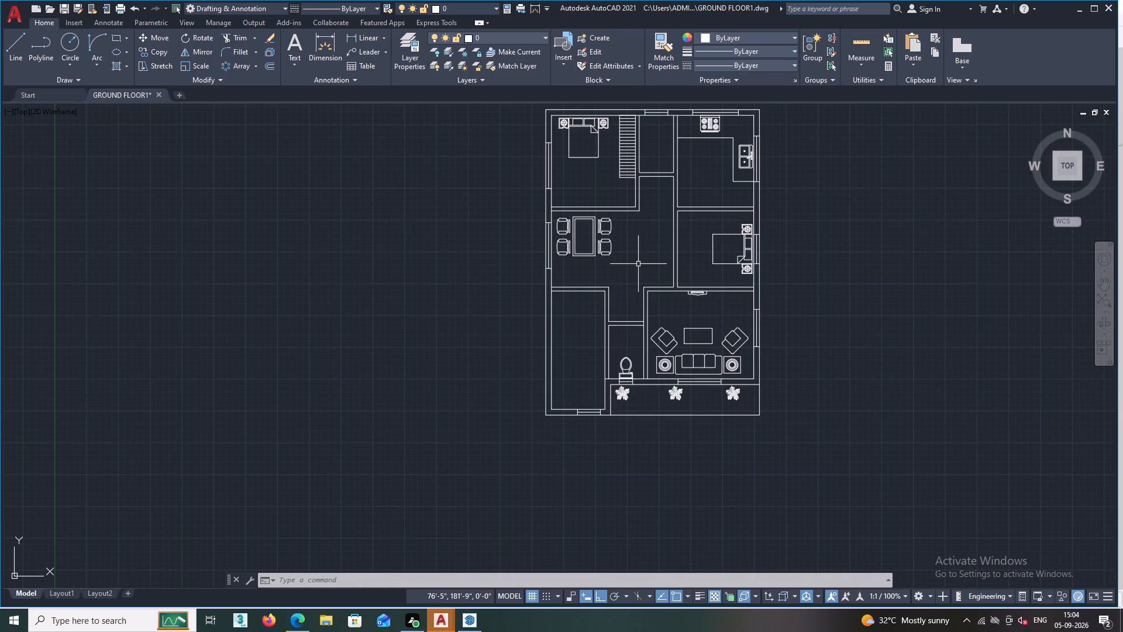
pyautogui.moveTo(638, 264); pyautogui.dragTo(545, 357, button='middle')
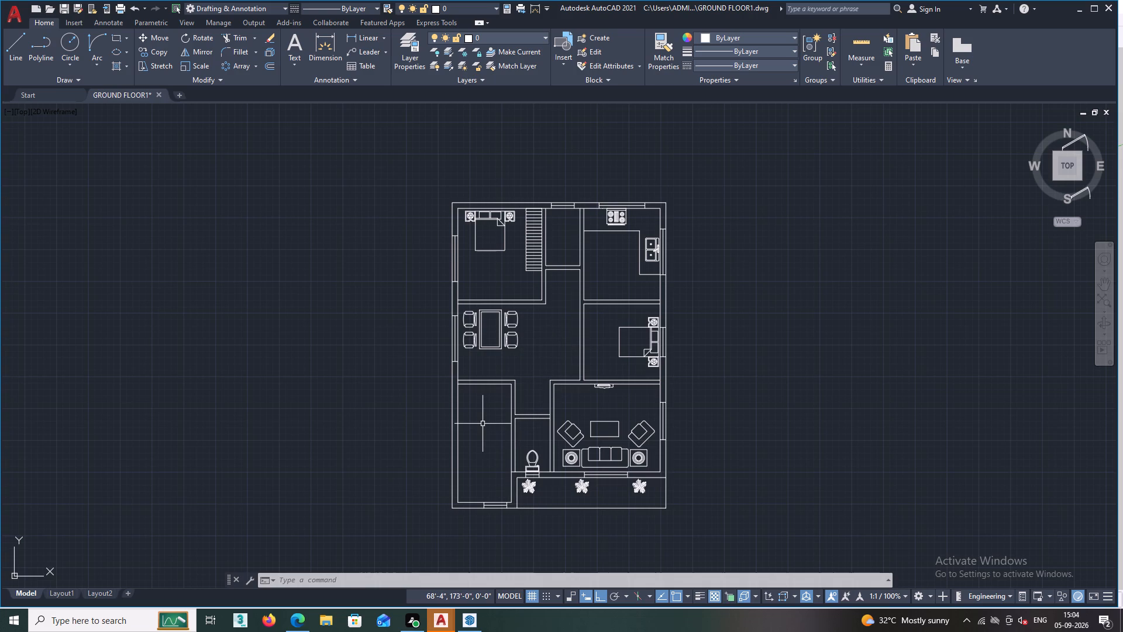
# Draw a vertical line about 15'-6" long down the middle of the narrow lower-left room, from its upper wall to its bottom wall.
pyautogui.scroll(1, 483, 424)
pyautogui.moveTo(485, 420); pyautogui.dragTo(557, 366, button='middle')
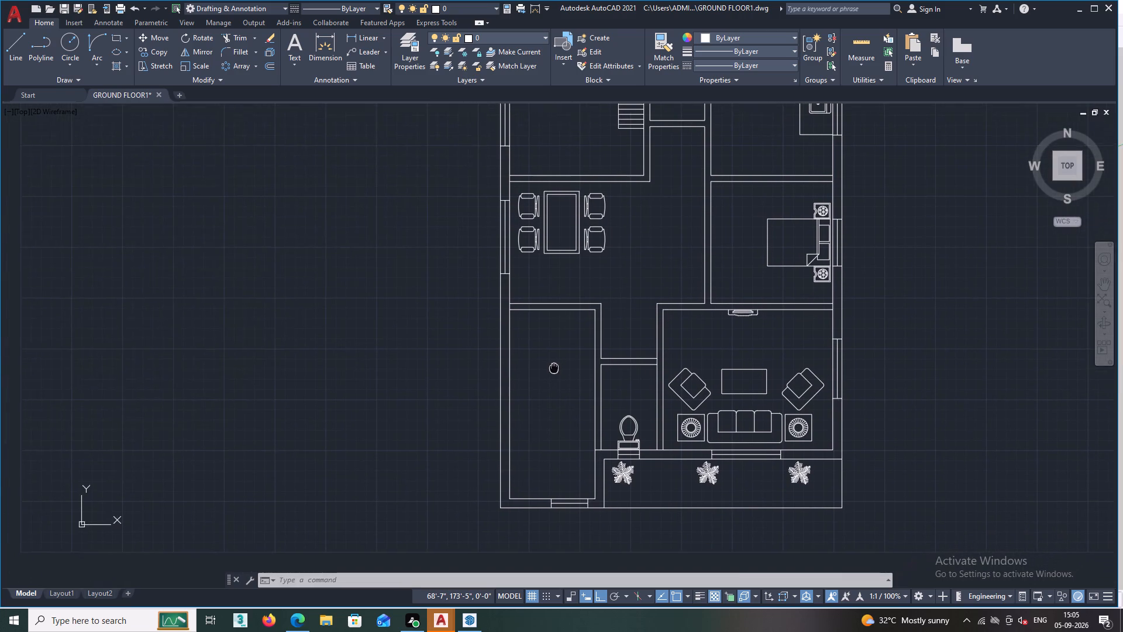
pyautogui.moveTo(557, 366); pyautogui.dragTo(560, 364, button='middle')
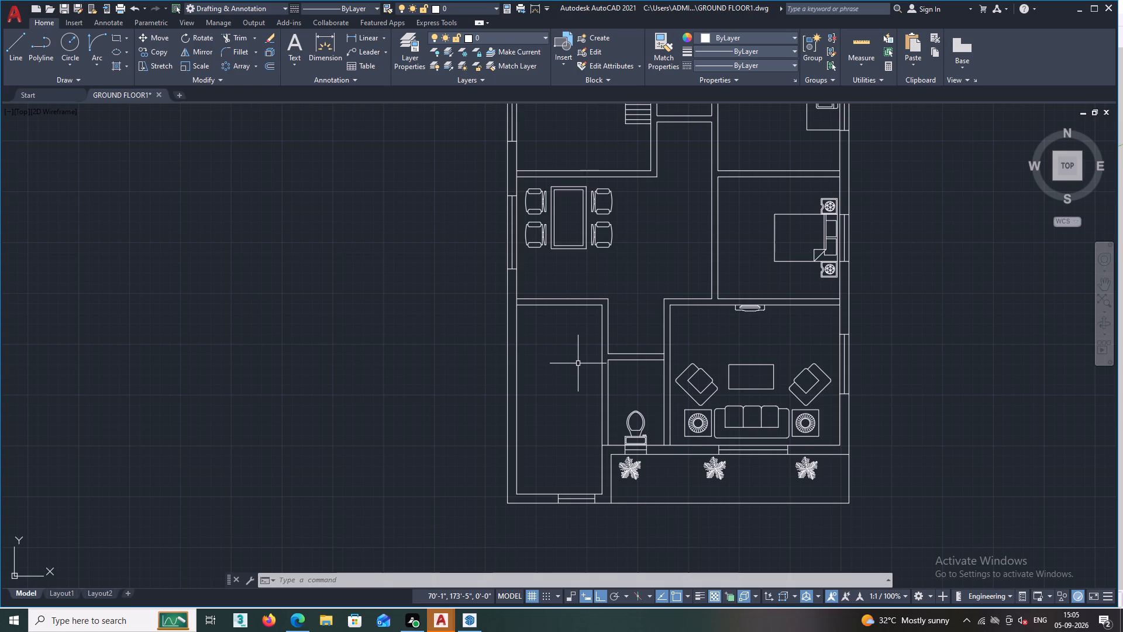
pyautogui.press('l')
pyautogui.press('space')
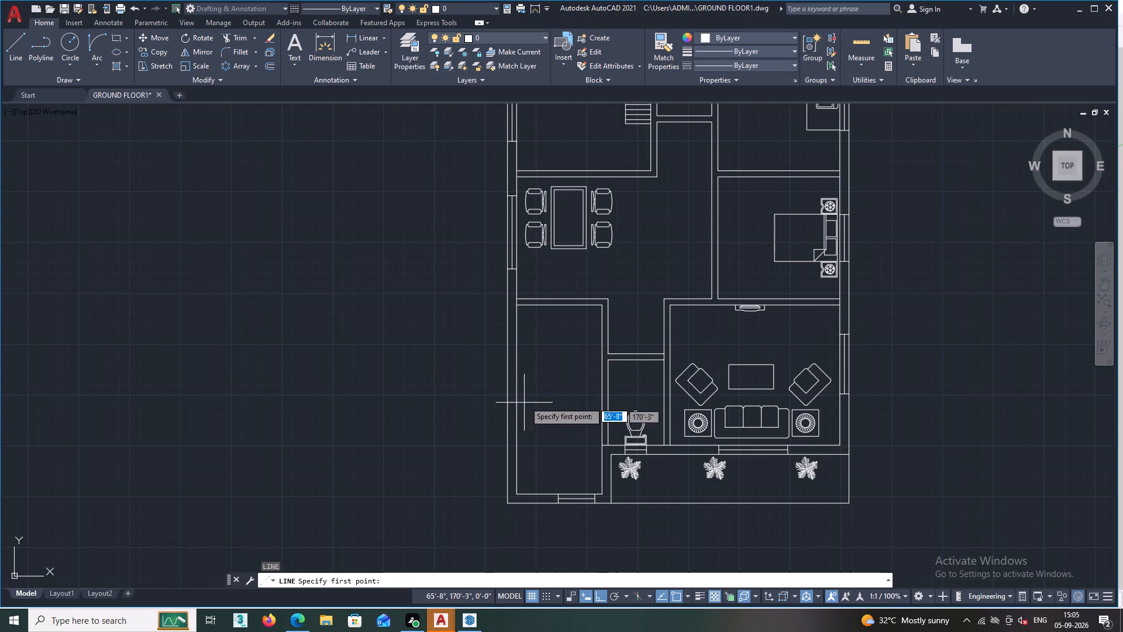
pyautogui.doubleClick(561, 306)
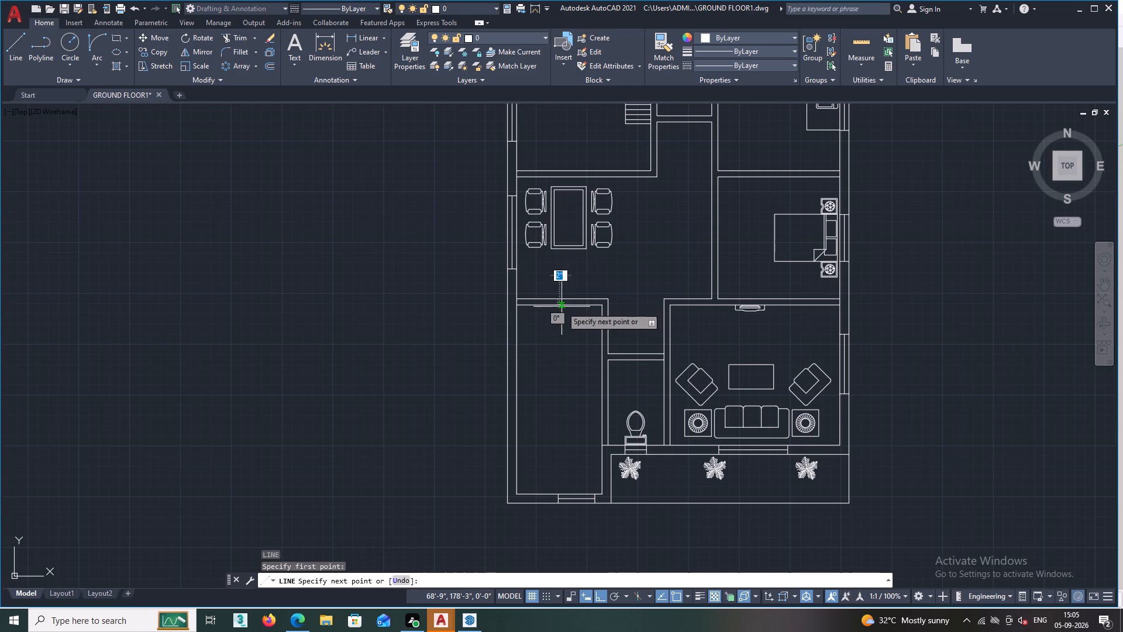
pyautogui.doubleClick(560, 496)
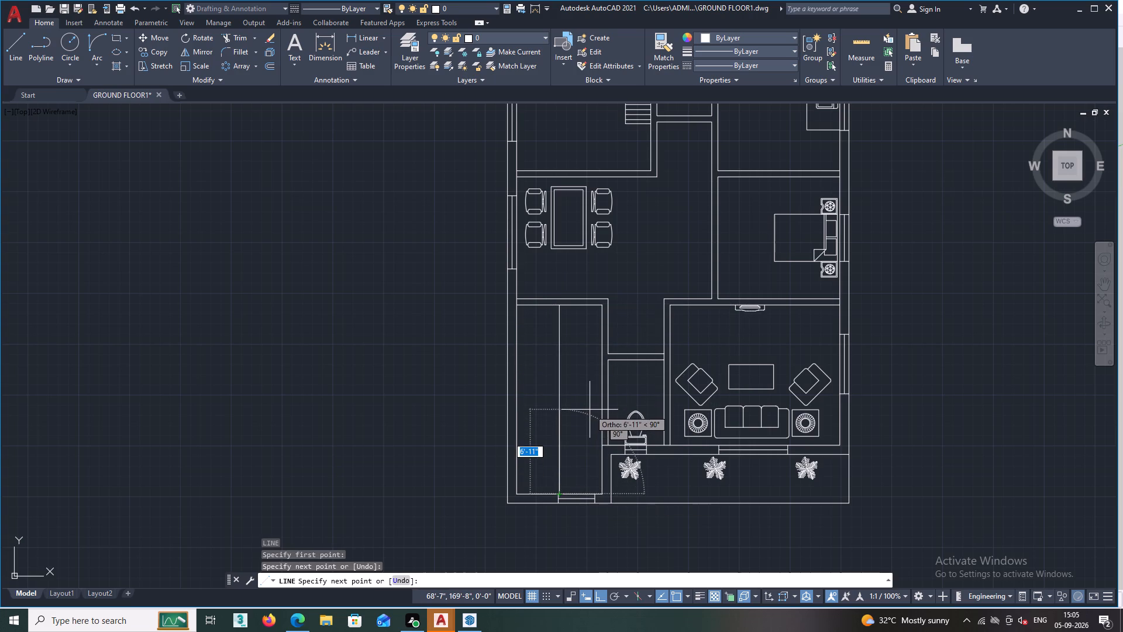
pyautogui.press('Escape')
# Draw a horizontal line about 7' long across the narrow lower-left room between its side walls, level with the toilet's bottom wall.
pyautogui.write('L')
pyautogui.press('space')
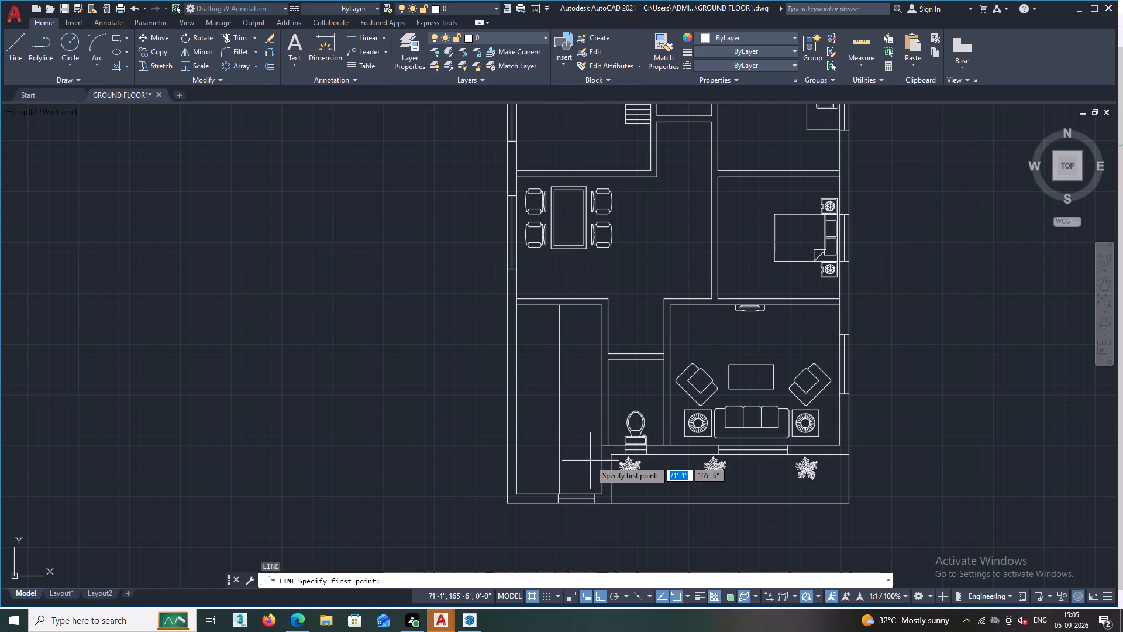
pyautogui.scroll(1, 588, 462)
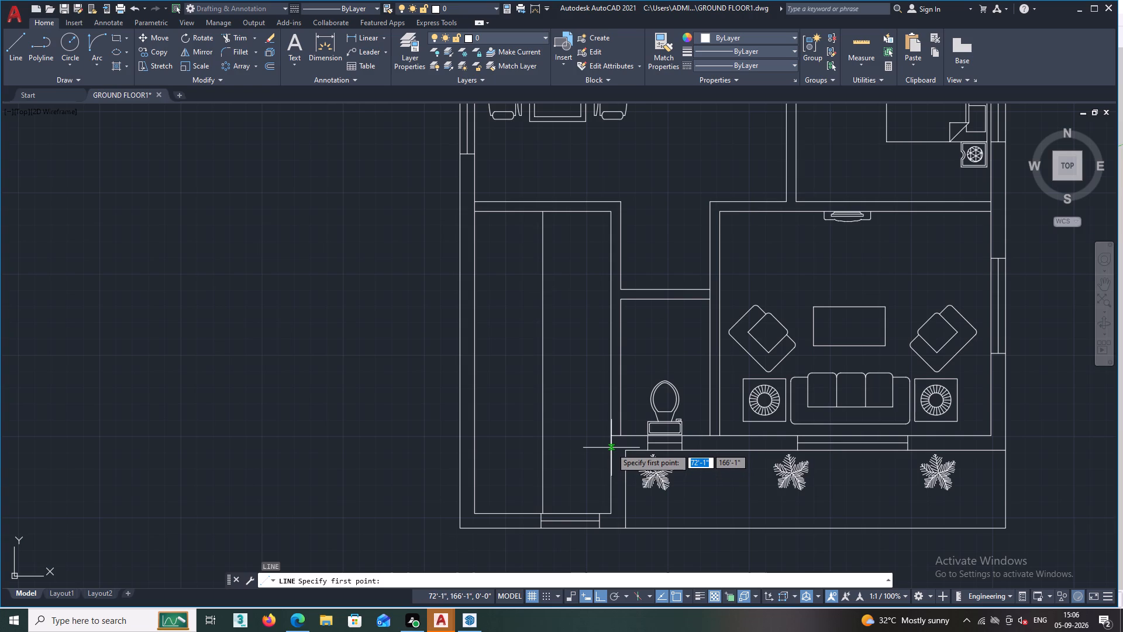
pyautogui.scroll(2, 610, 447)
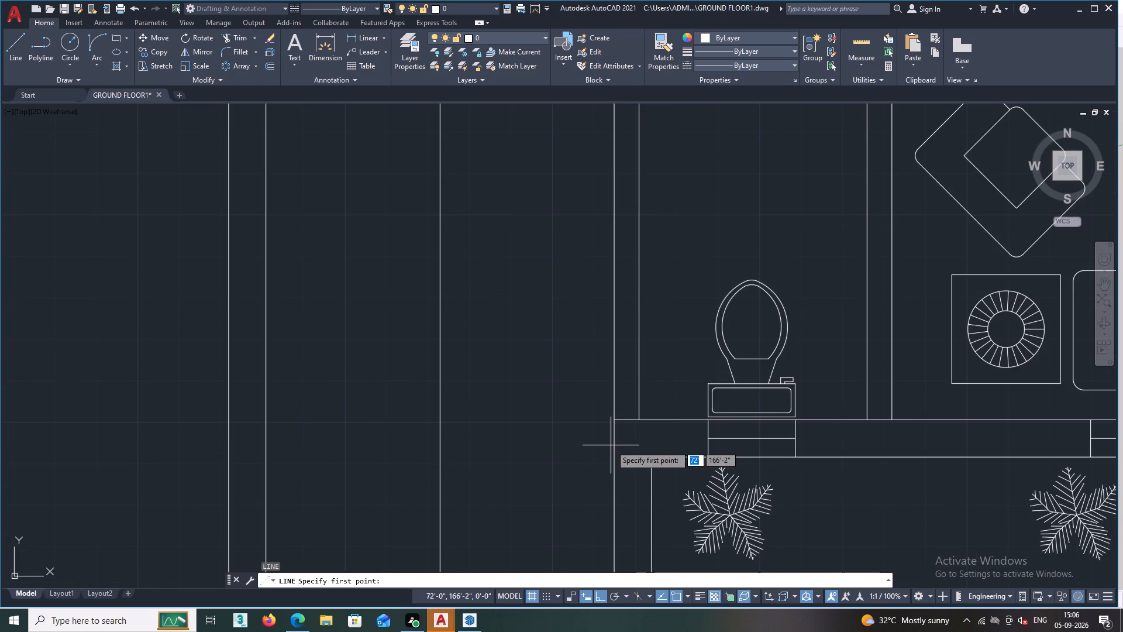
pyautogui.doubleClick(613, 446)
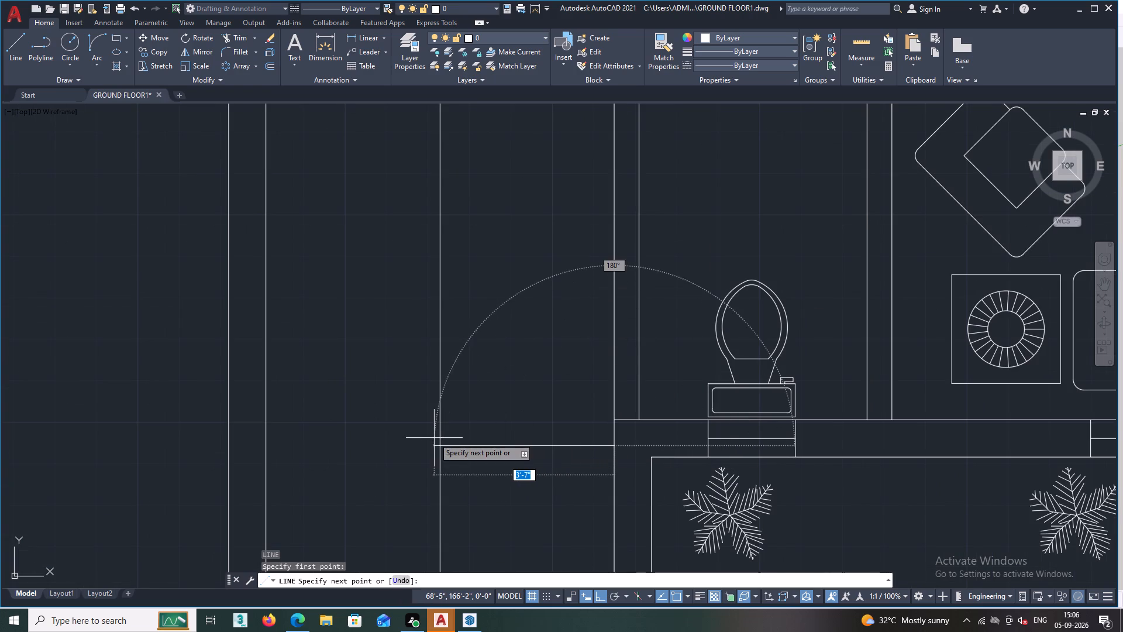
pyautogui.scroll(-2, 434, 438)
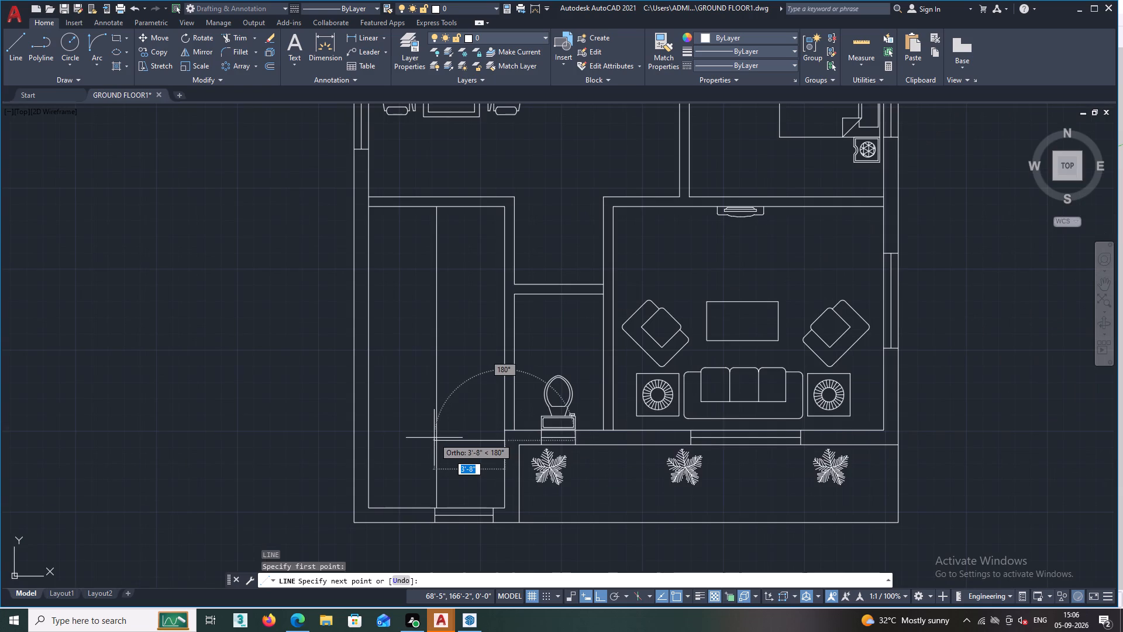
pyautogui.click(371, 442)
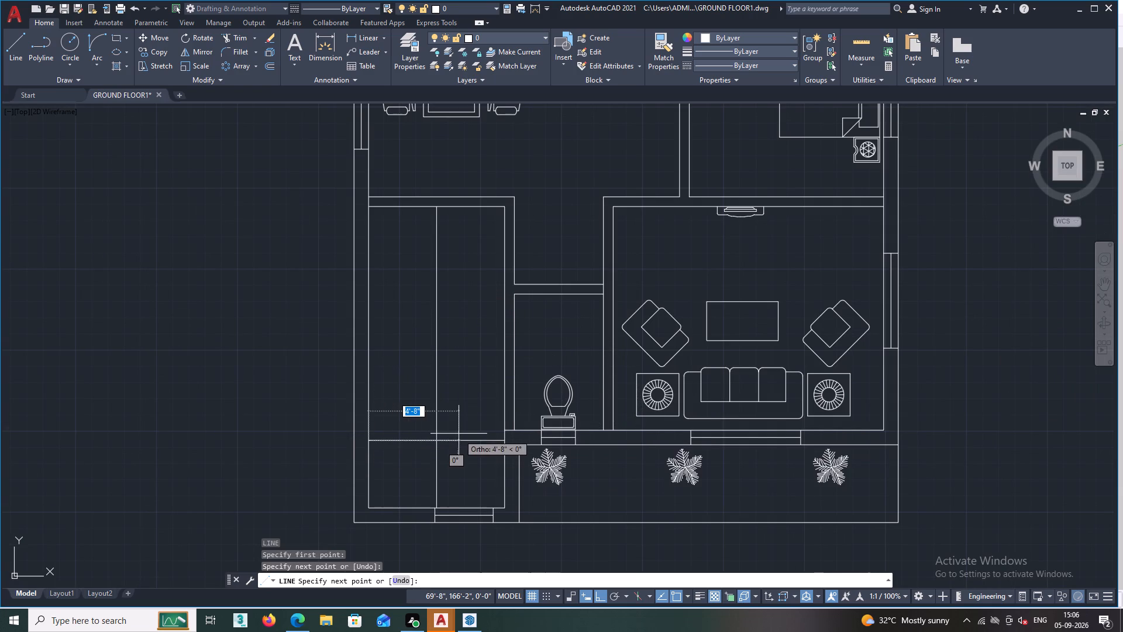
pyautogui.press('Escape')
pyautogui.scroll(-1, 471, 453)
pyautogui.moveTo(470, 457); pyautogui.dragTo(479, 411, button='middle')
pyautogui.scroll(1, 464, 428)
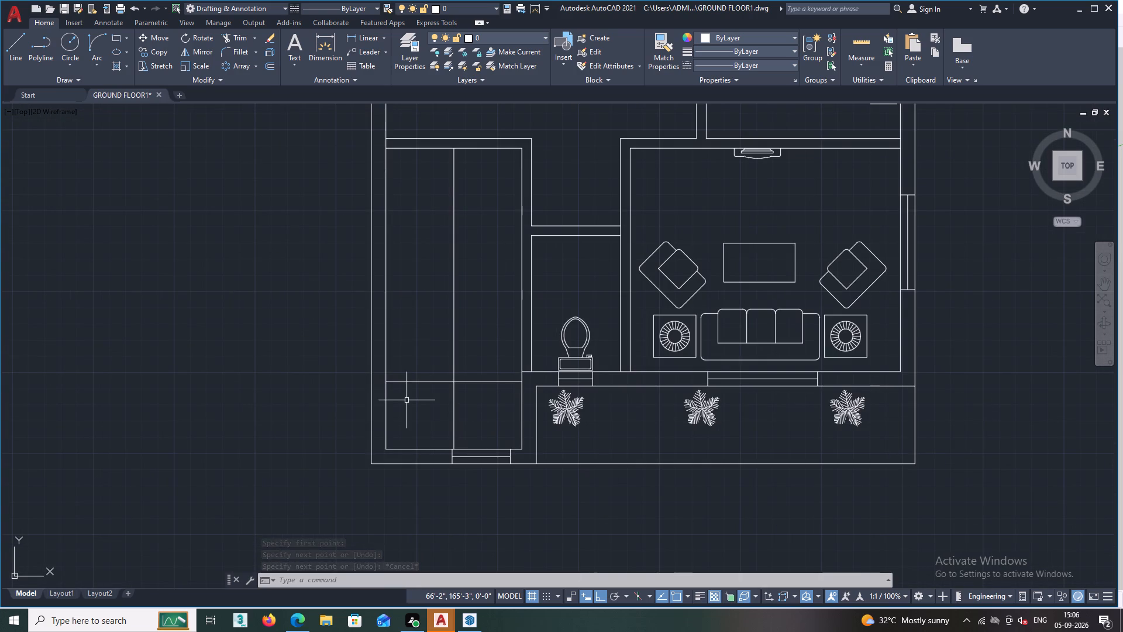
# Trim the new horizontal line's left half and the part of the middle vertical line below it in the narrow lower-left room.
pyautogui.write('TR')
pyautogui.press('space')
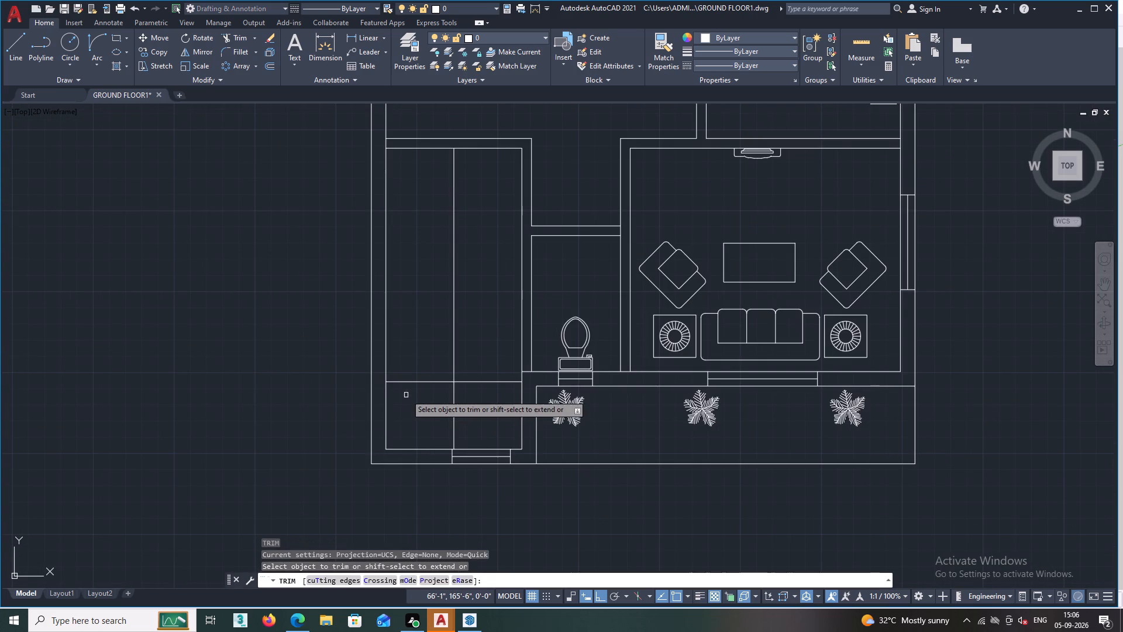
pyautogui.click(421, 382)
pyautogui.click(454, 423)
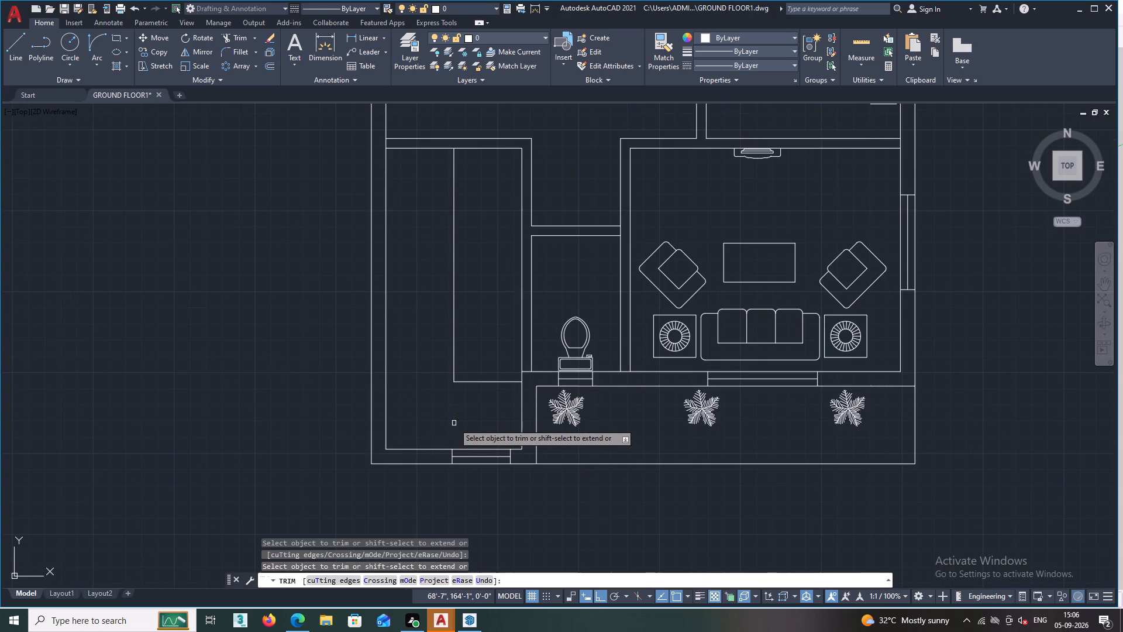
pyautogui.press('Escape')
# Copy the short horizontal line at the lower end of the narrow room's middle vertical line.
pyautogui.scroll(1, 424, 370)
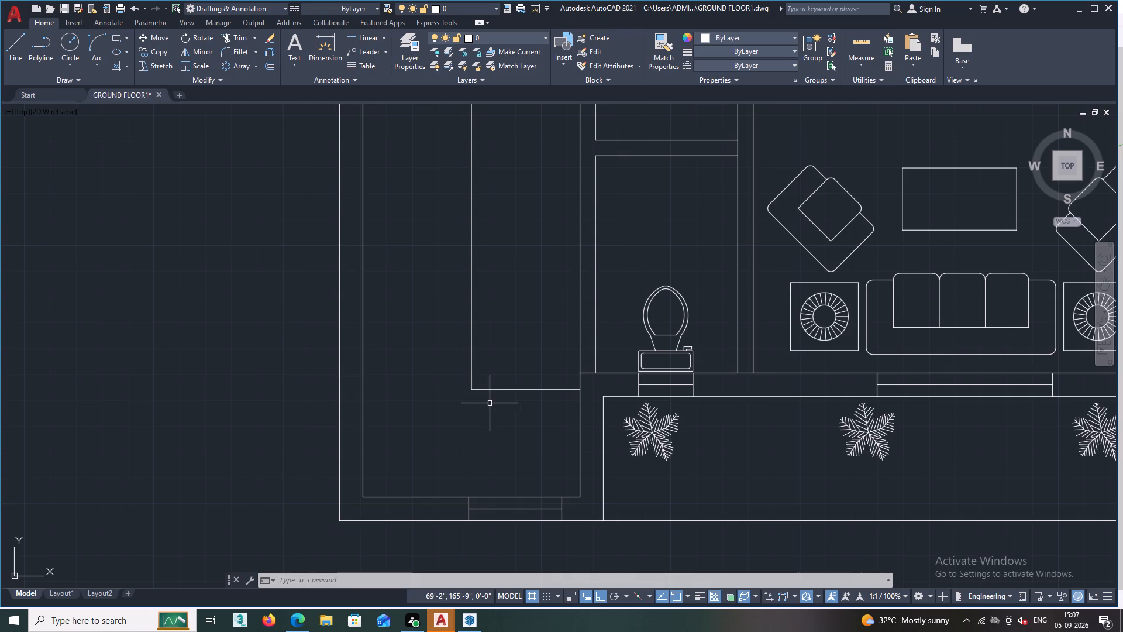
pyautogui.doubleClick(523, 391)
pyautogui.write('CO')
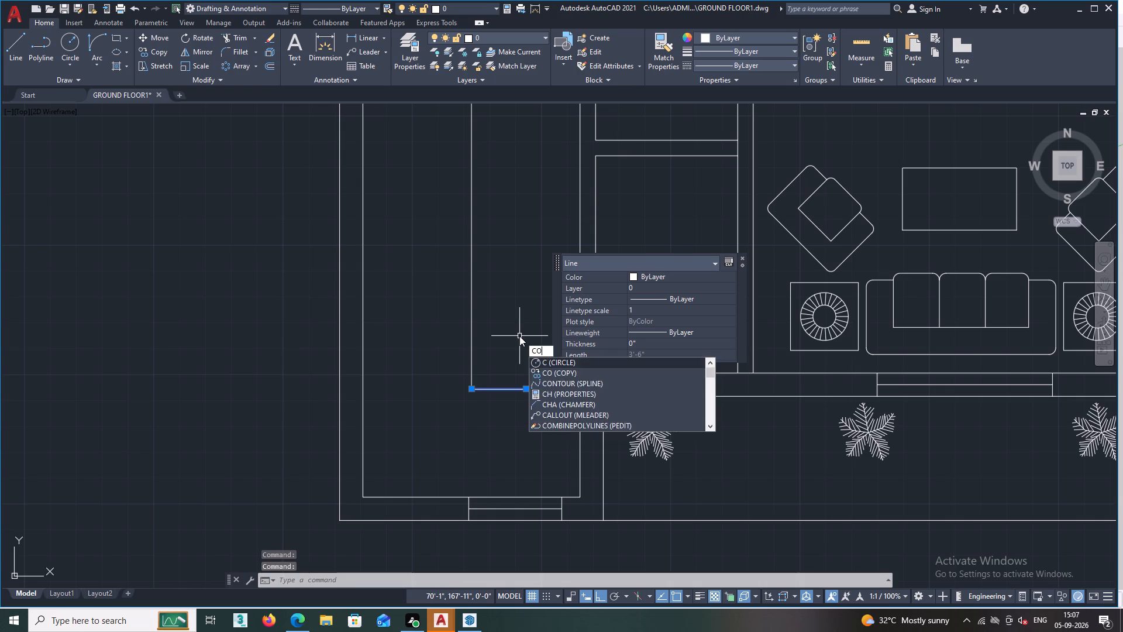
pyautogui.press('space')
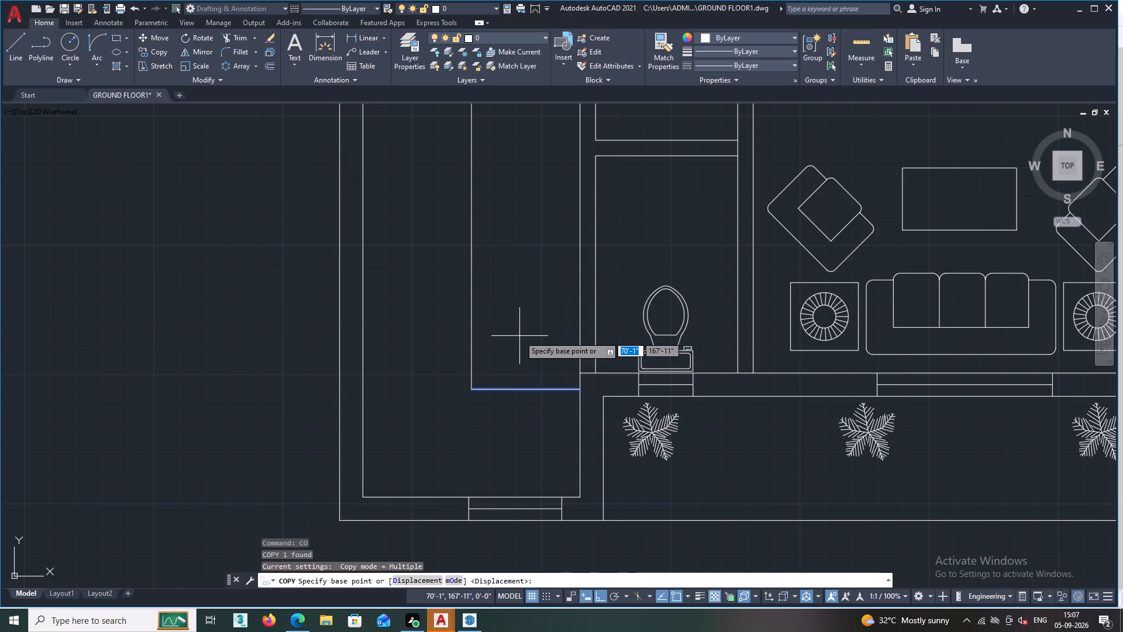
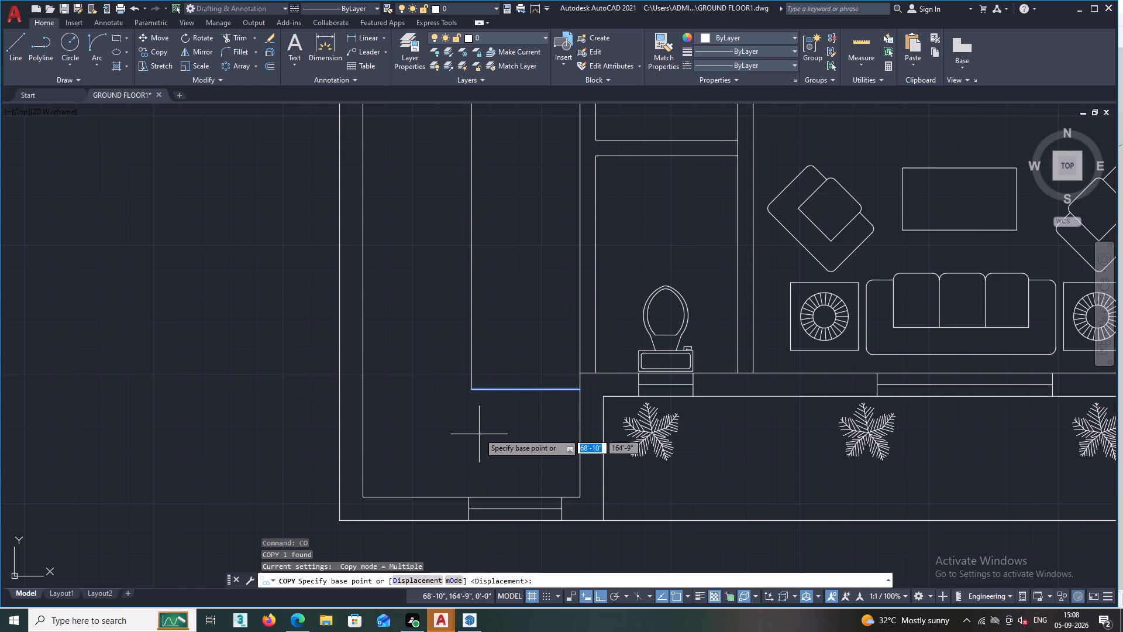
# Copy the bottom stair line upward from its left endpoint as an array of 10 items spaced 9".
pyautogui.scroll(1, 450, 420)
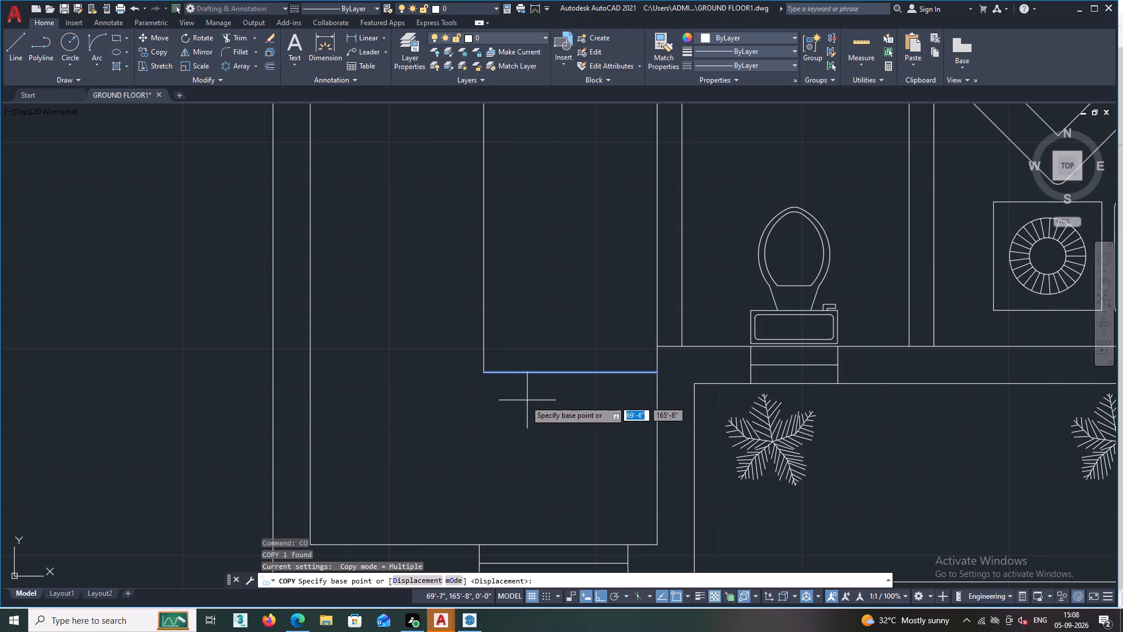
pyautogui.click(482, 374)
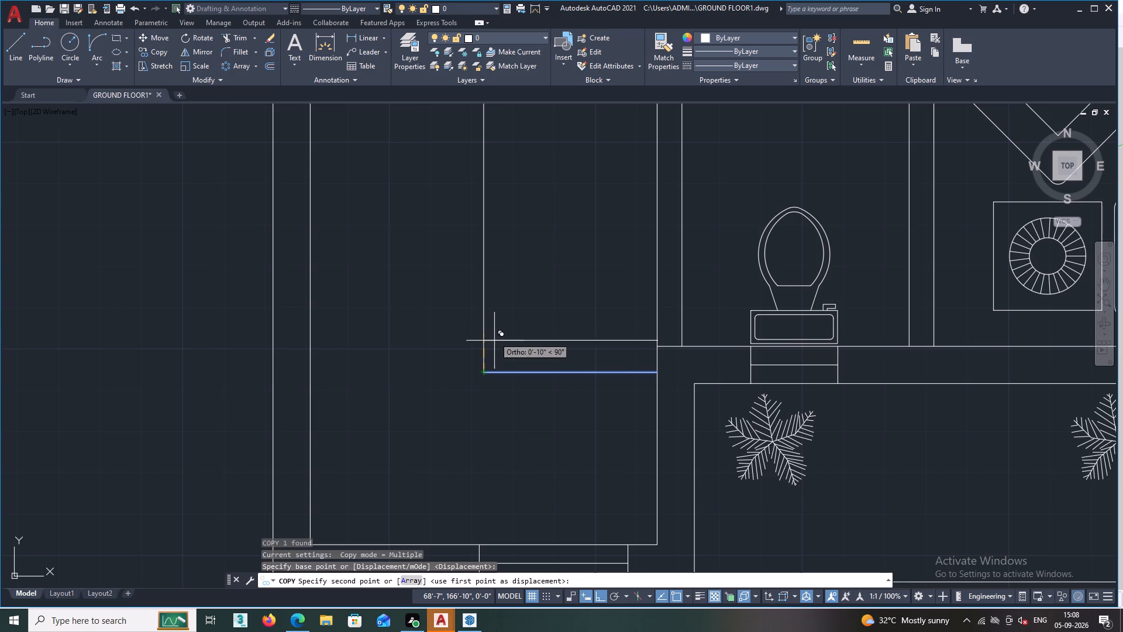
pyautogui.click(412, 580)
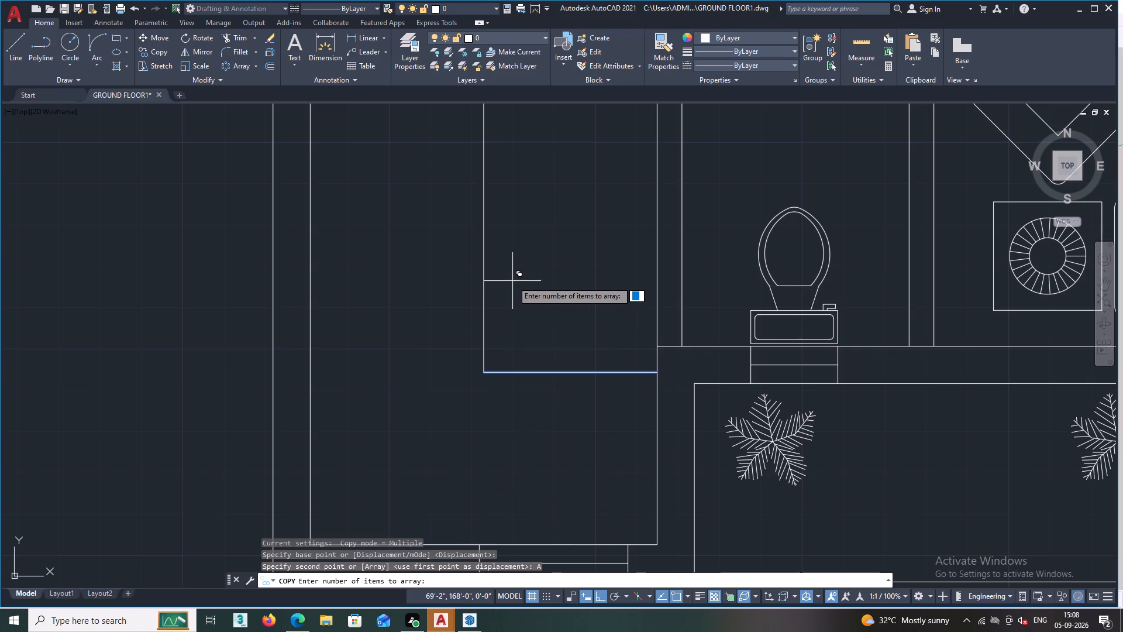
pyautogui.press('1')
pyautogui.press('o')
pyautogui.press('Return')
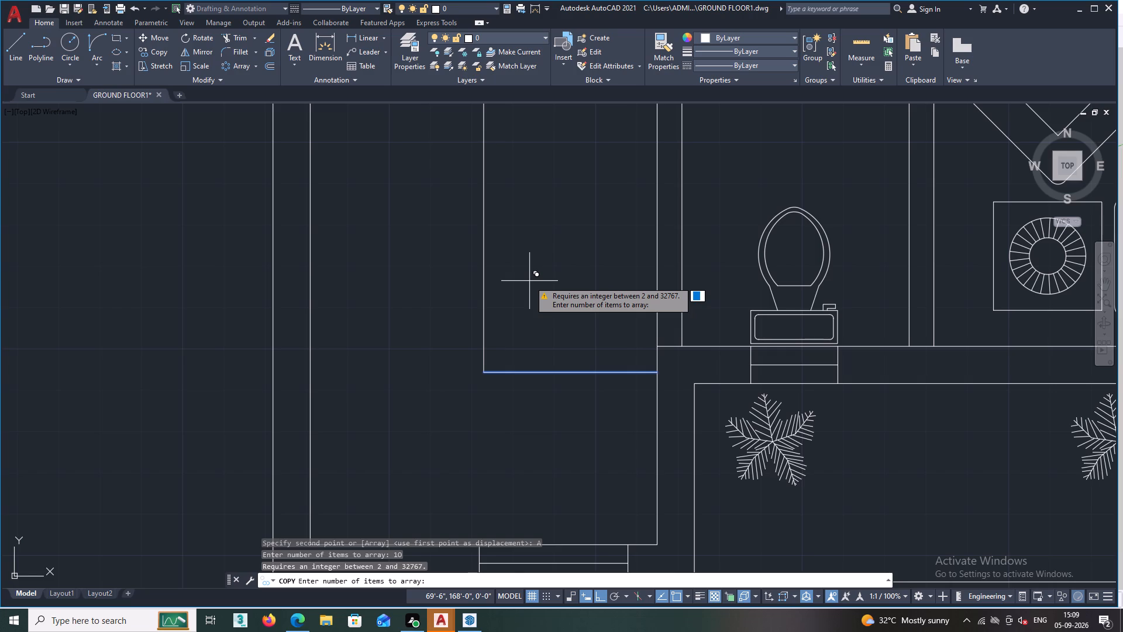
pyautogui.press('1')
pyautogui.press('0')
pyautogui.press('Return')
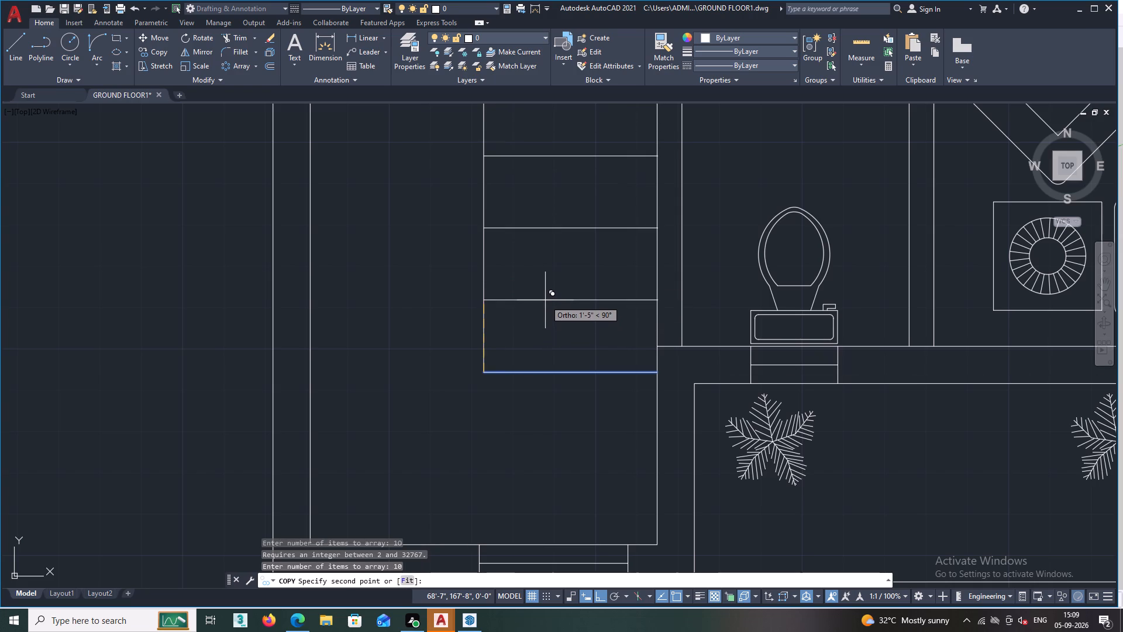
pyautogui.press('9')
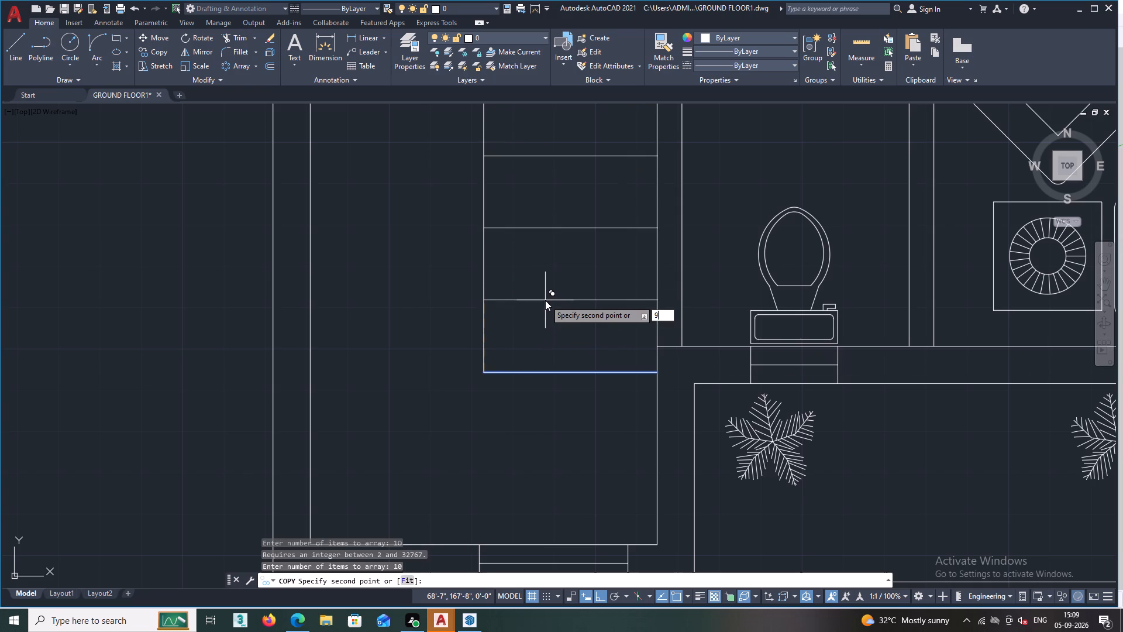
pyautogui.hotkey('shift', '"')
pyautogui.press('Return')
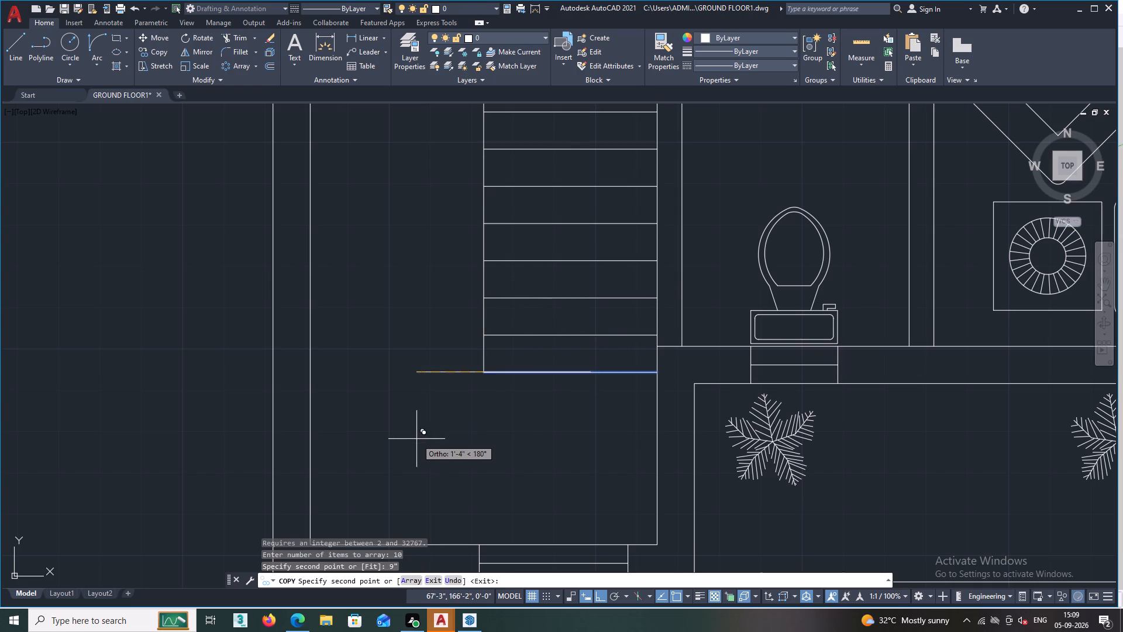
pyautogui.scroll(-2, 416, 439)
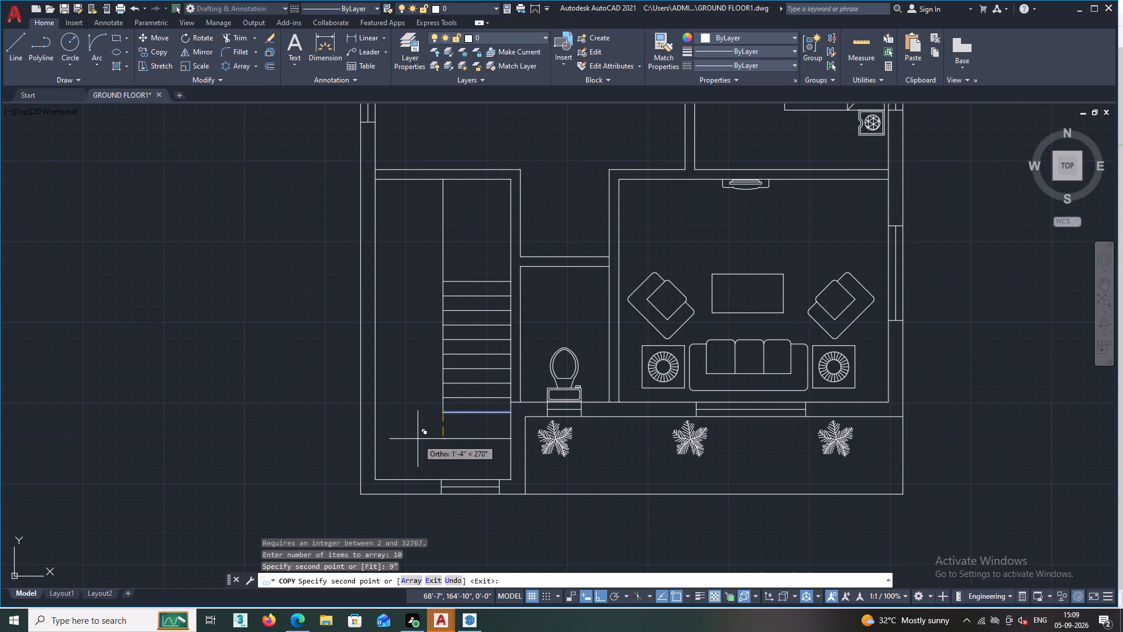
pyautogui.scroll(1, 418, 439)
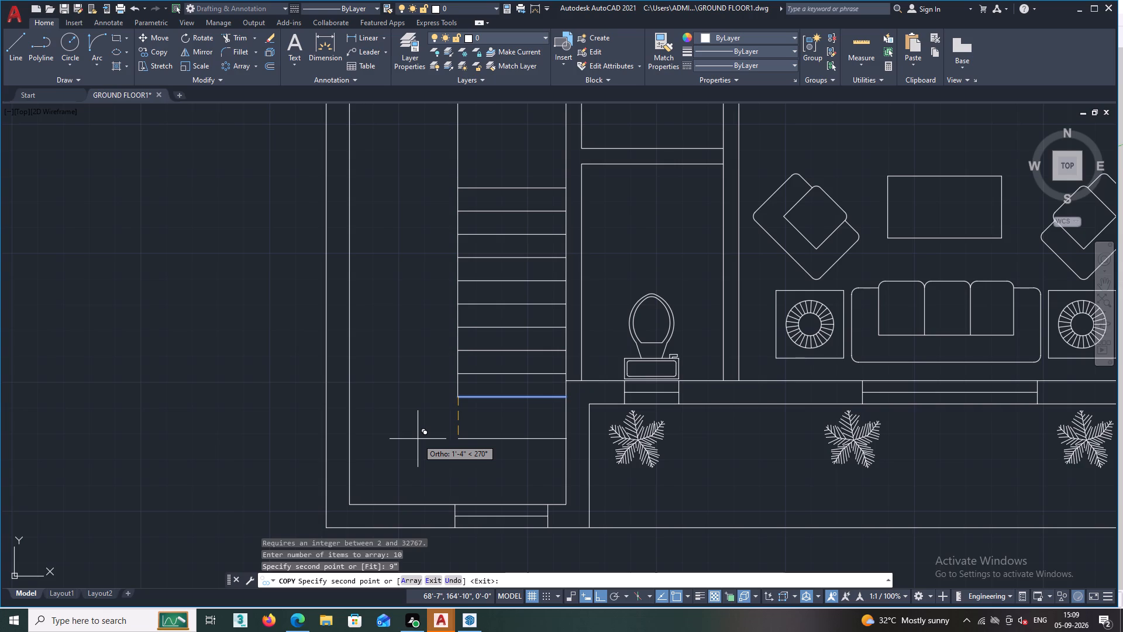
pyautogui.press('Escape')
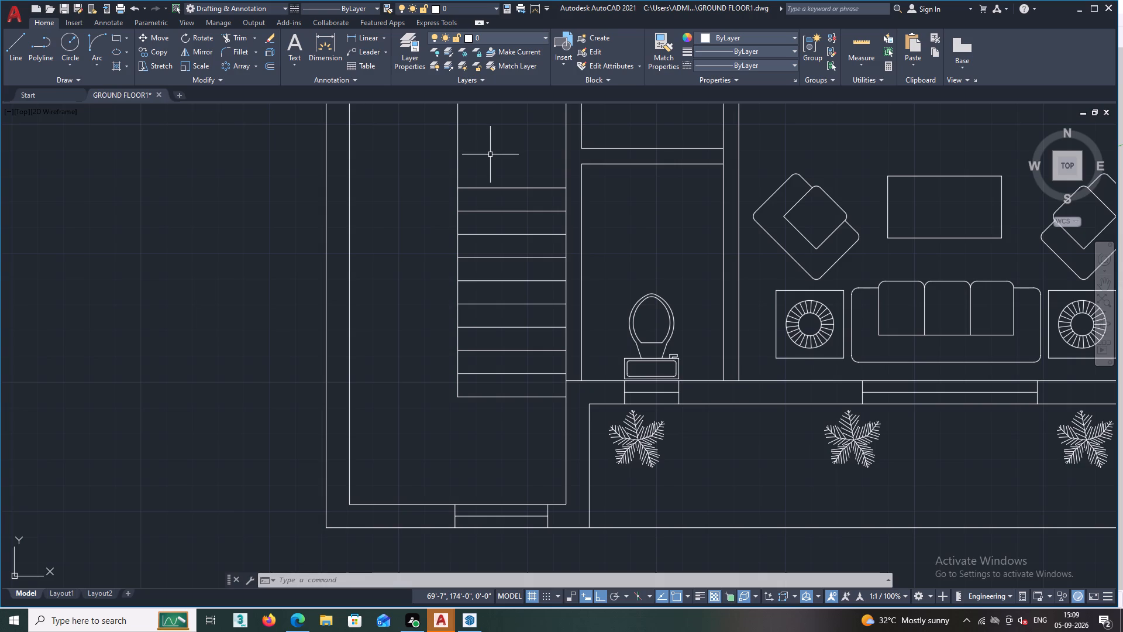
# Trim off the part of the stair's vertical divider line that extends above the top tread.
pyautogui.scroll(-1, 490, 154)
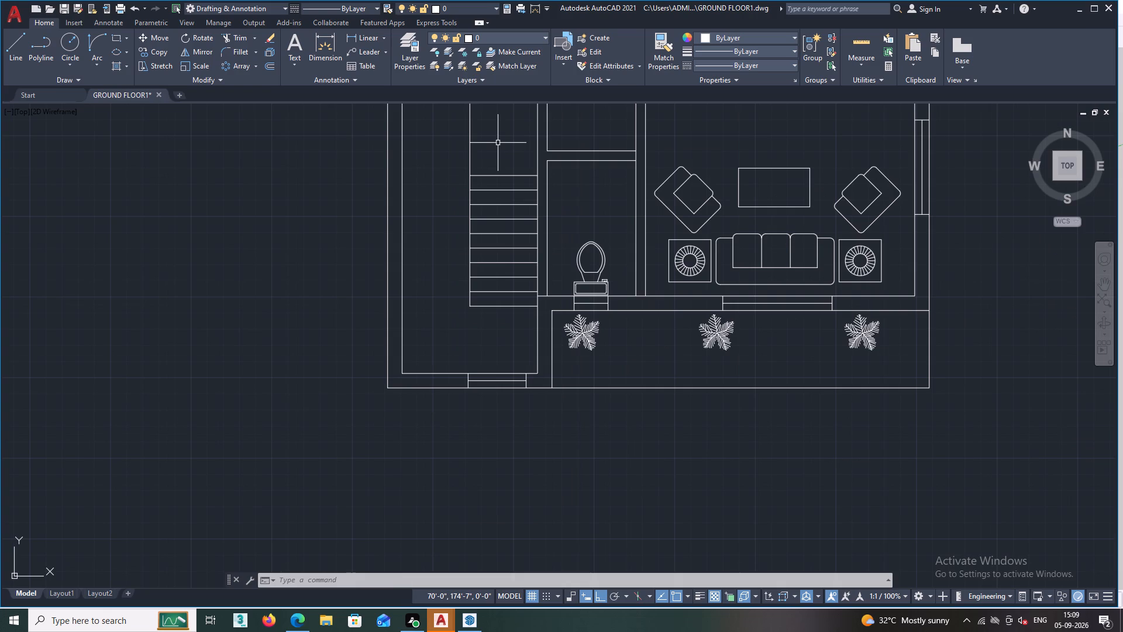
pyautogui.write('TR')
pyautogui.press('space')
pyautogui.moveTo(495, 138); pyautogui.dragTo(461, 170)
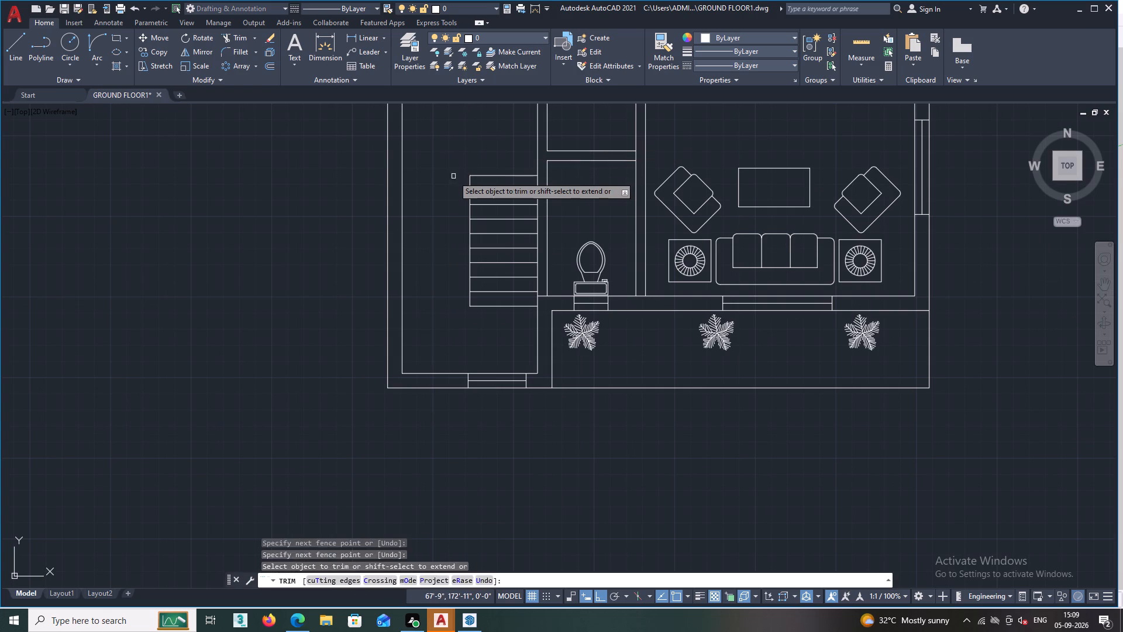
pyautogui.click(453, 176)
pyautogui.click(473, 146)
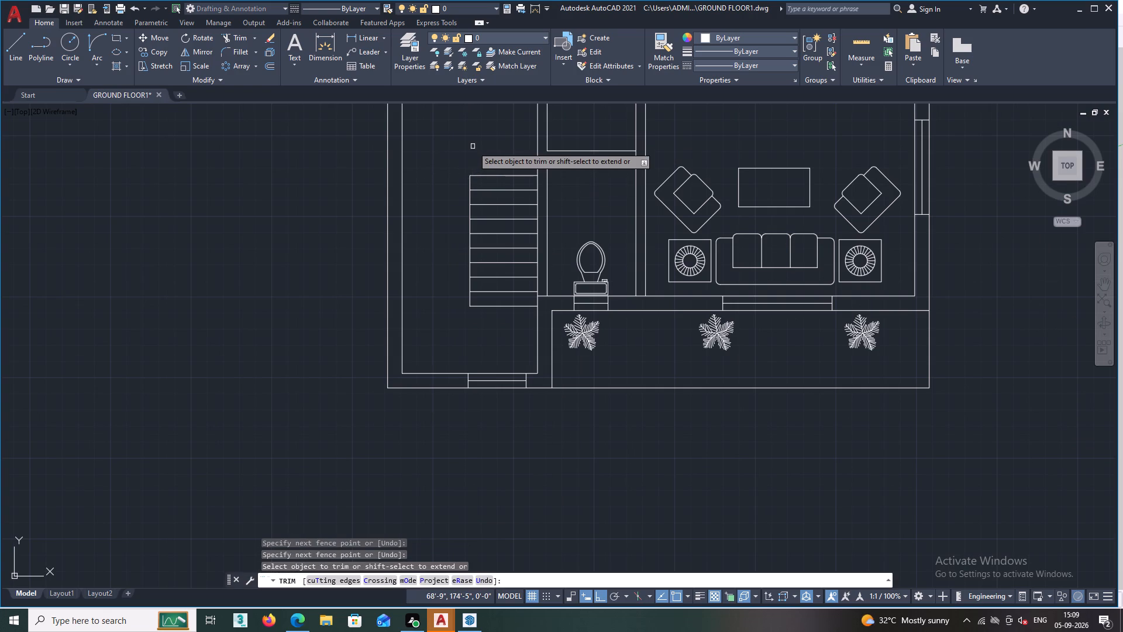
pyautogui.press('Escape')
# Draw a horizontal line from the top tread's left endpoint to the inner face of the outer wall.
pyautogui.scroll(1, 416, 288)
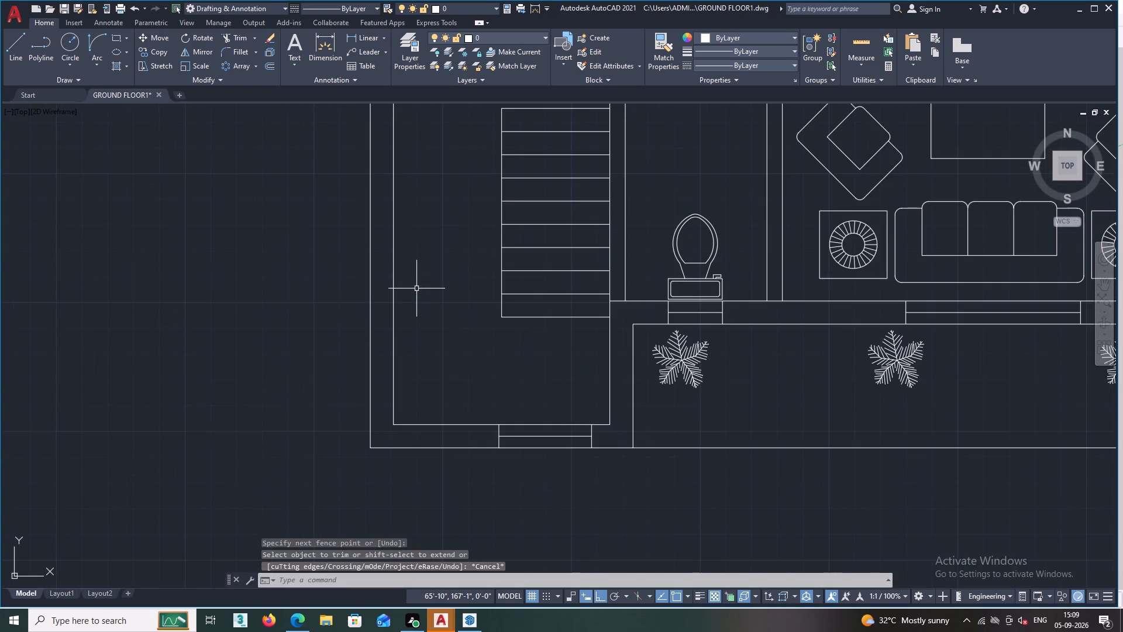
pyautogui.scroll(-2, 416, 288)
pyautogui.moveTo(418, 287); pyautogui.dragTo(495, 269, button='middle')
pyautogui.scroll(1, 513, 225)
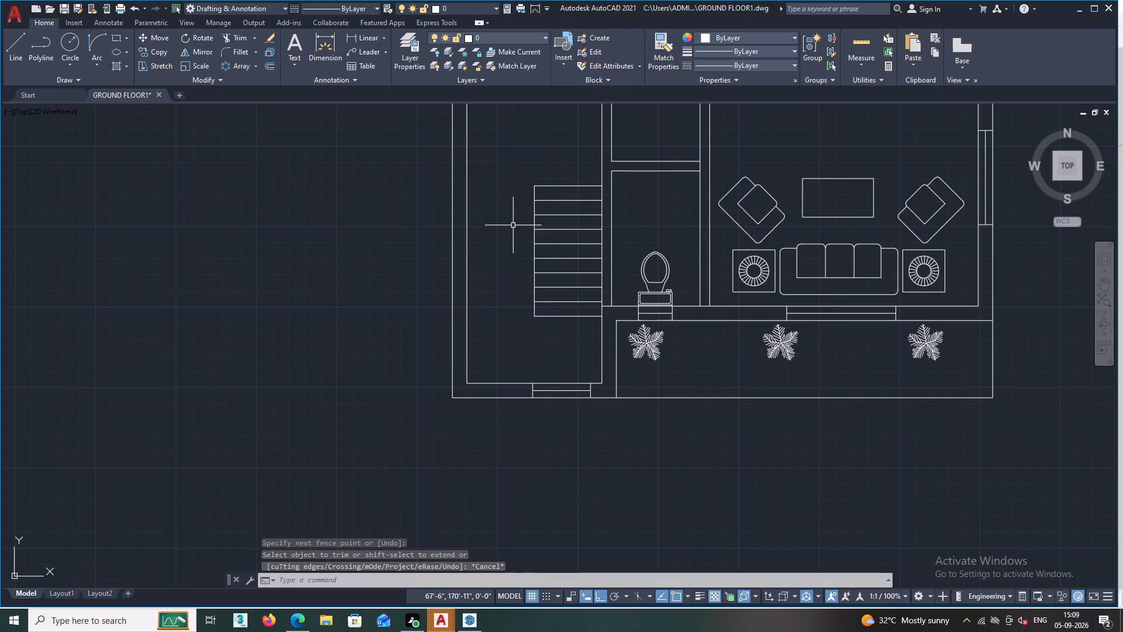
pyautogui.scroll(1, 525, 198)
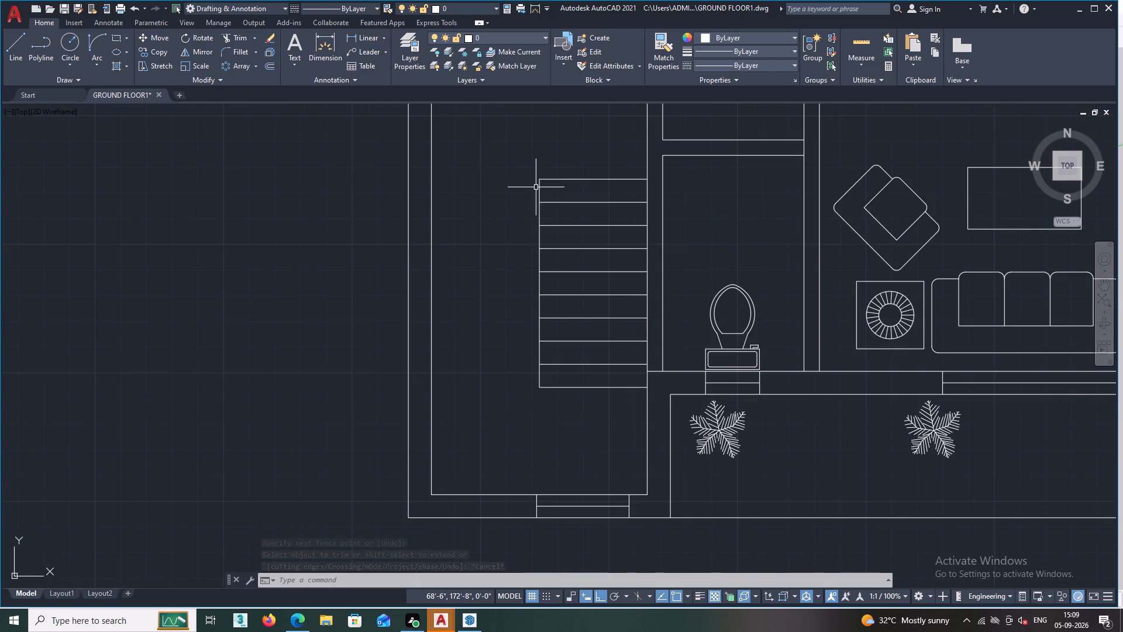
pyautogui.scroll(1, 536, 187)
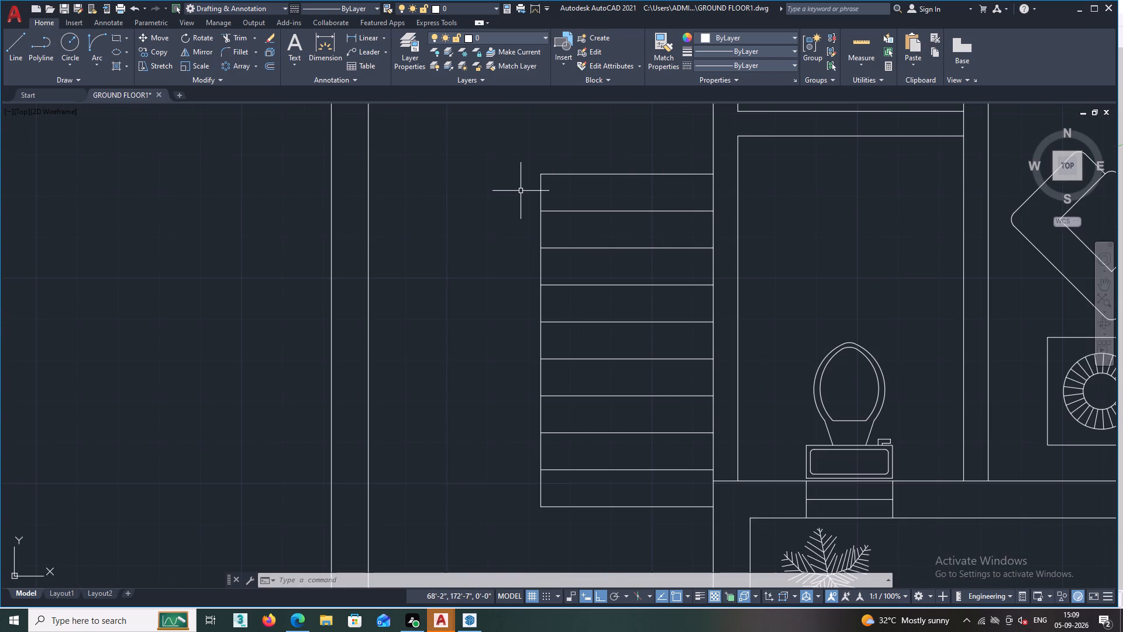
pyautogui.write('L')
pyautogui.press('space')
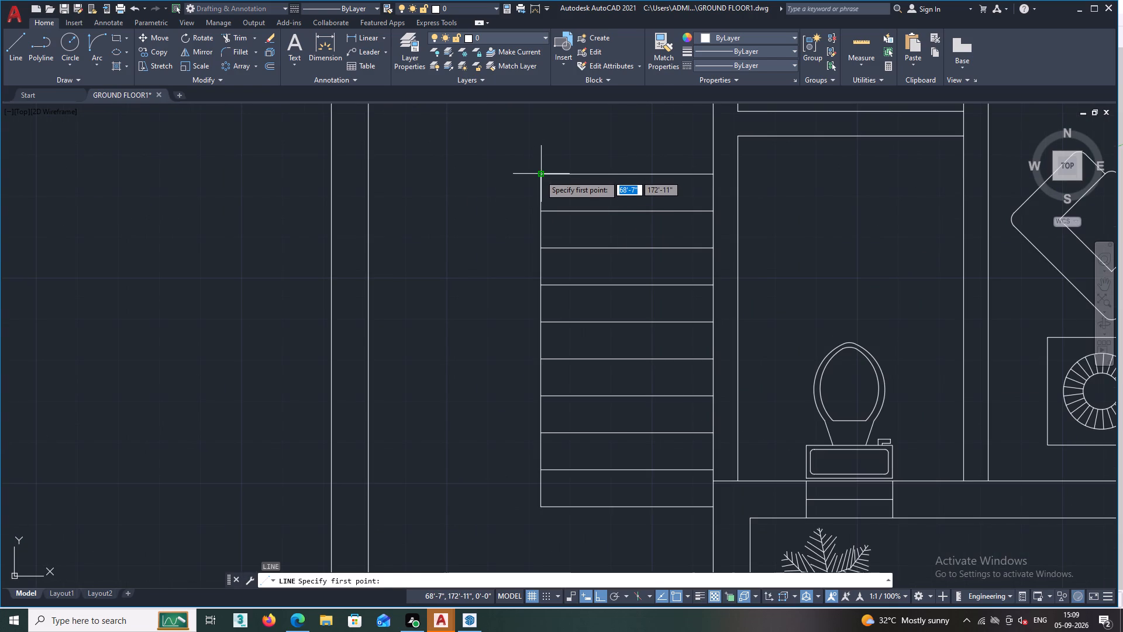
pyautogui.click(540, 175)
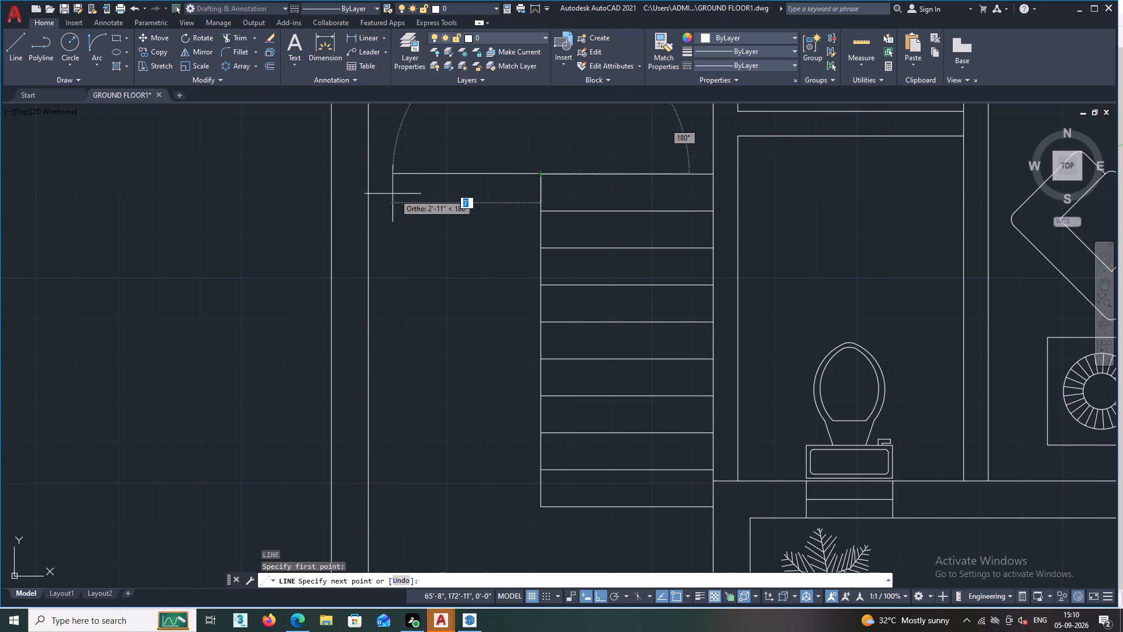
pyautogui.click(366, 174)
pyautogui.press('Escape')
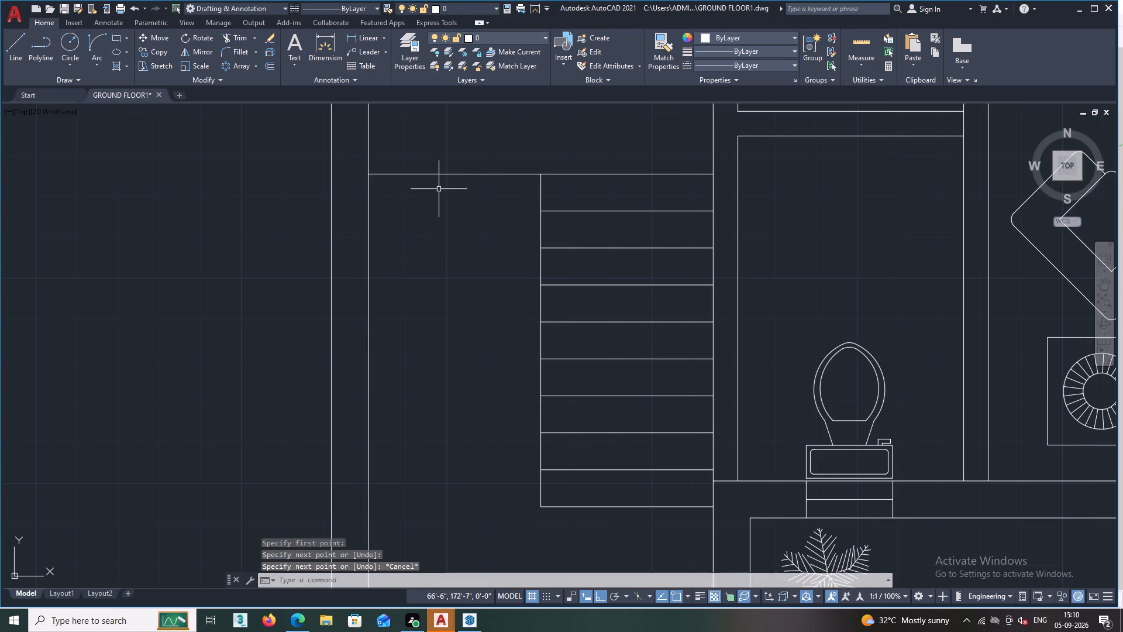
# Copy the new top line downward from its wall endpoint as an array of 10 items spaced 9".
pyautogui.click(447, 174)
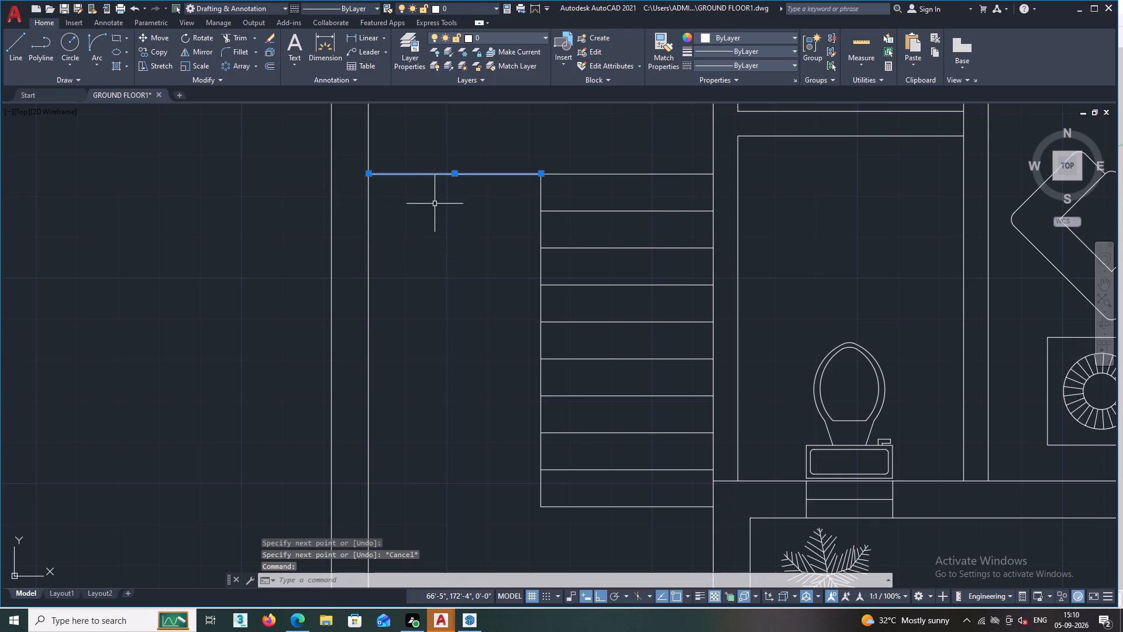
pyautogui.write('CO')
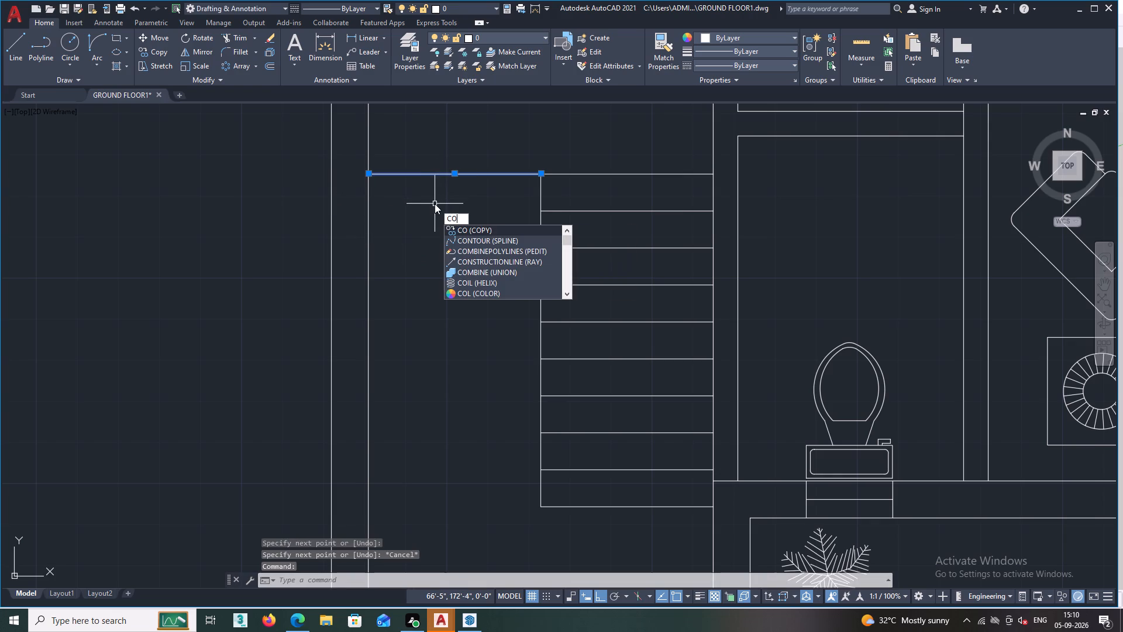
pyautogui.press('Return')
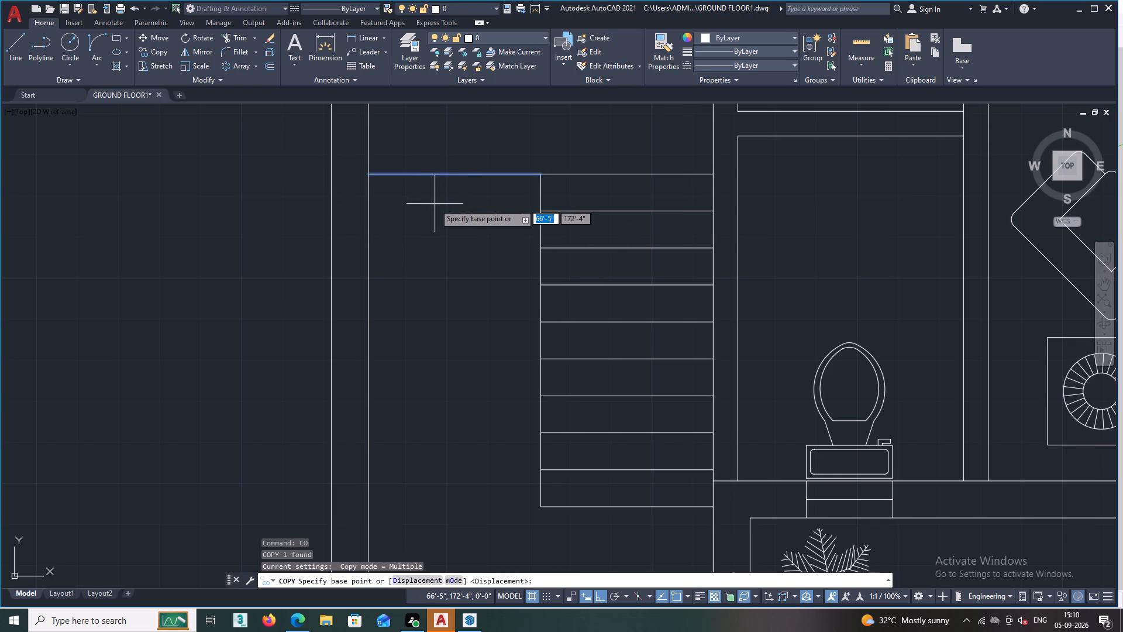
pyautogui.click(368, 174)
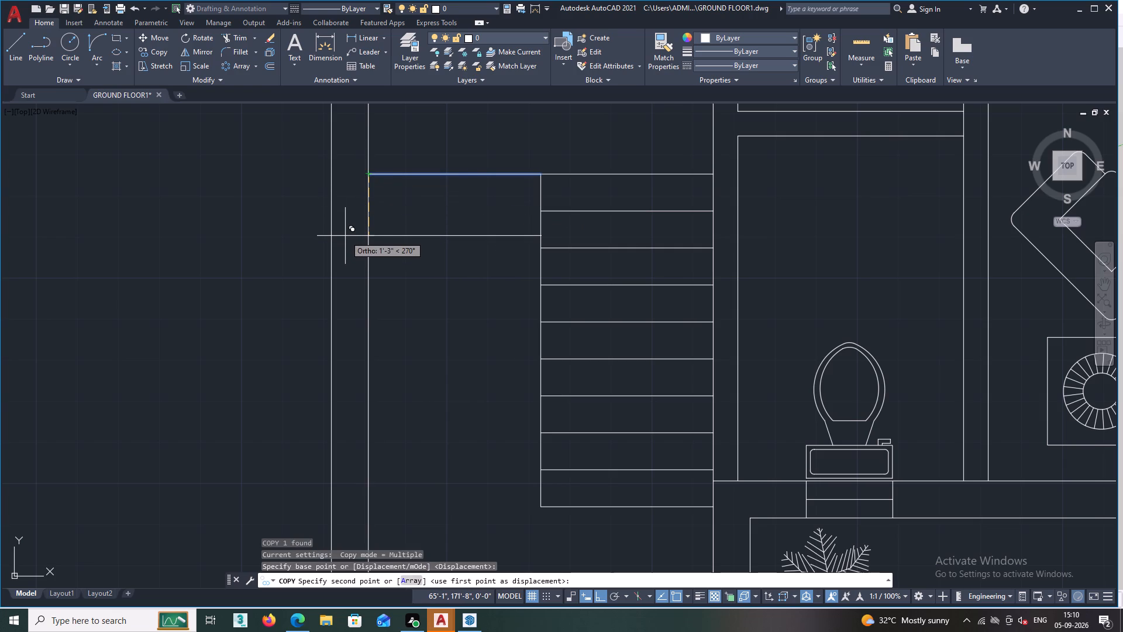
pyautogui.click(411, 578)
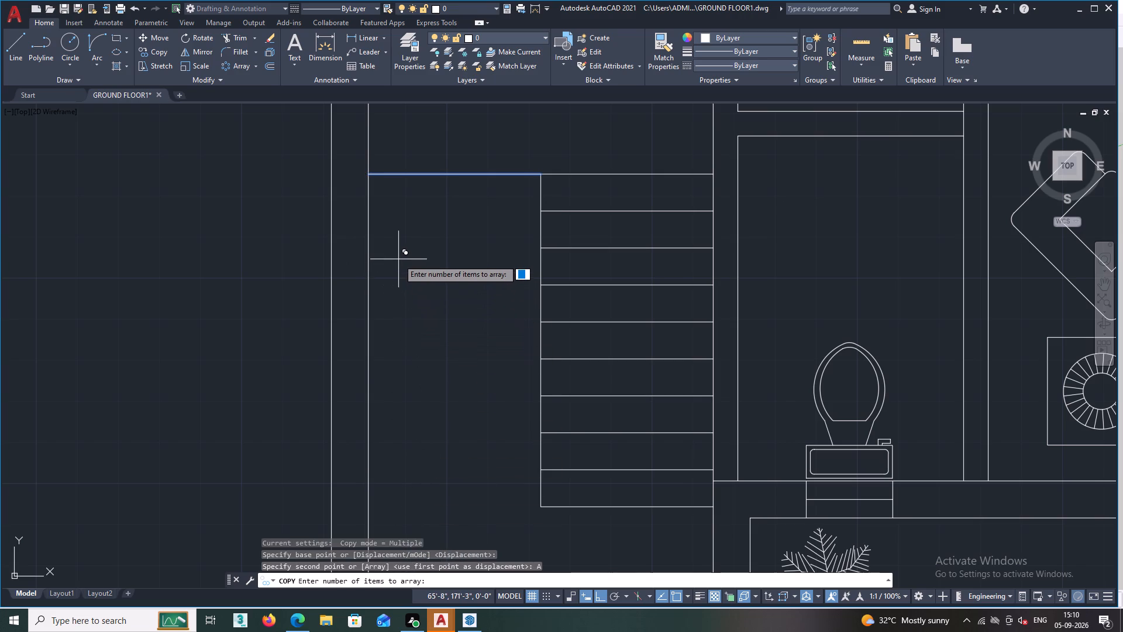
pyautogui.press('1')
pyautogui.press('0')
pyautogui.press('Return')
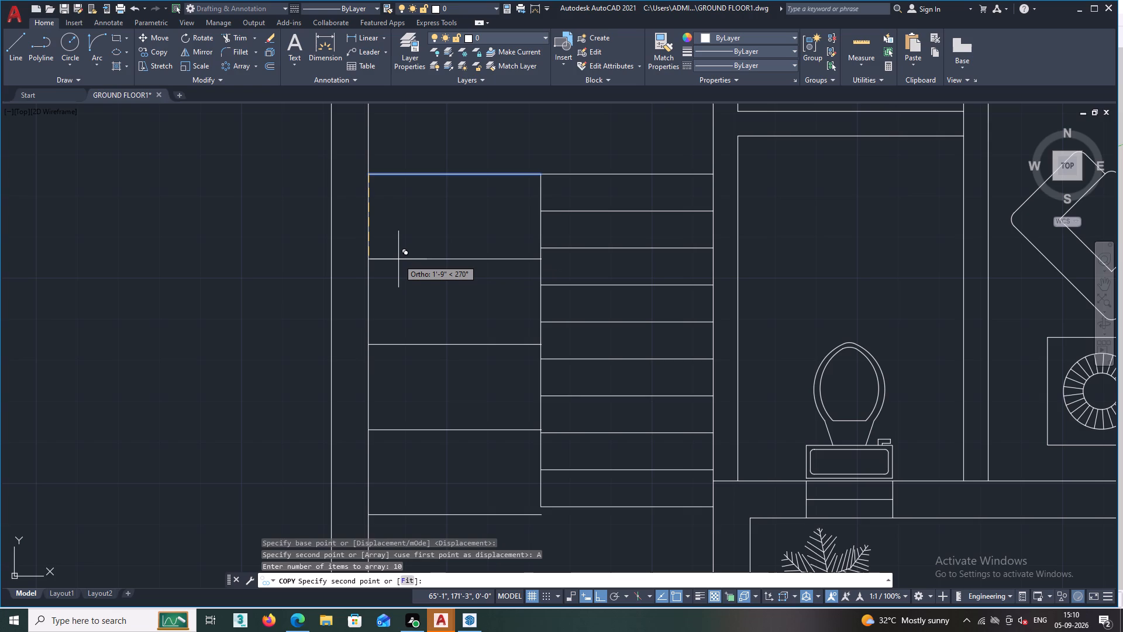
pyautogui.press('9')
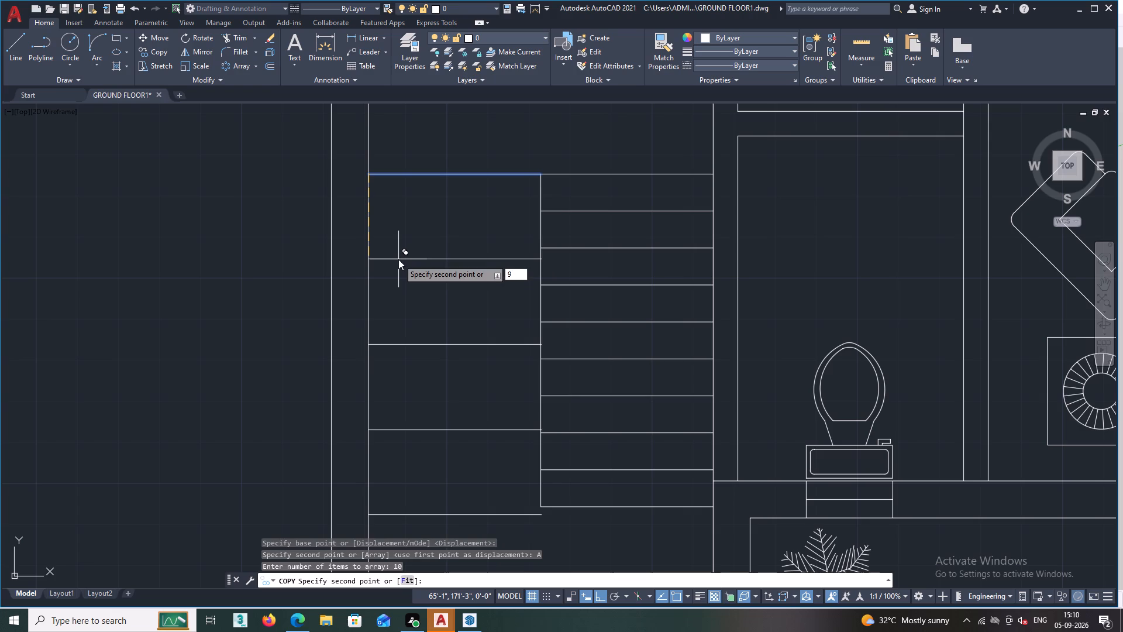
pyautogui.hotkey('shift', '"')
pyautogui.press('Return')
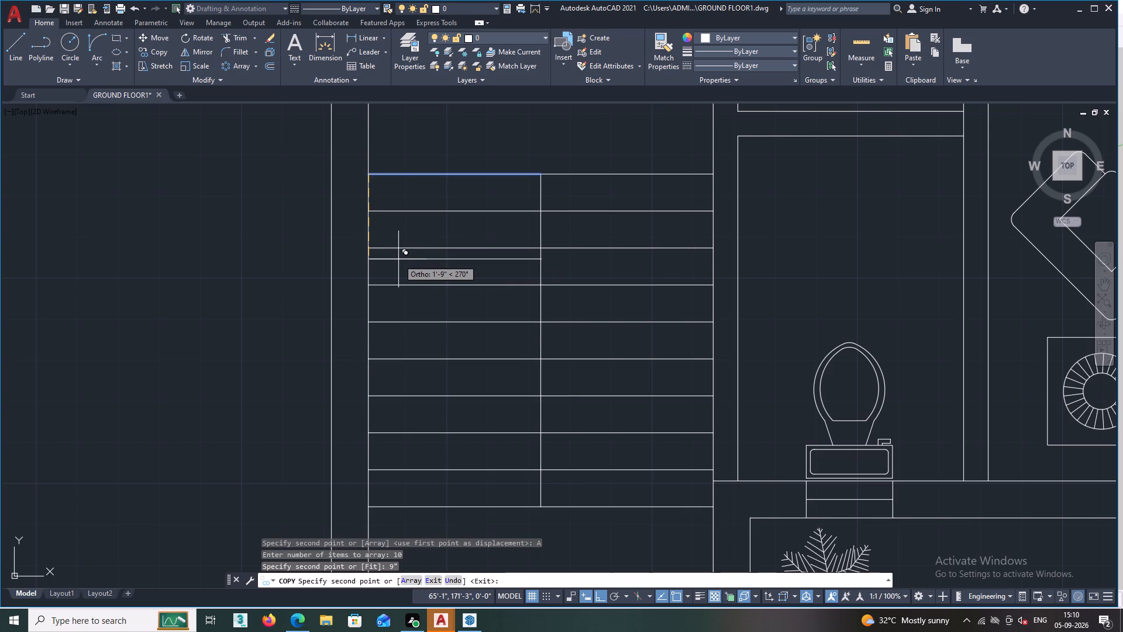
pyautogui.press('Escape')
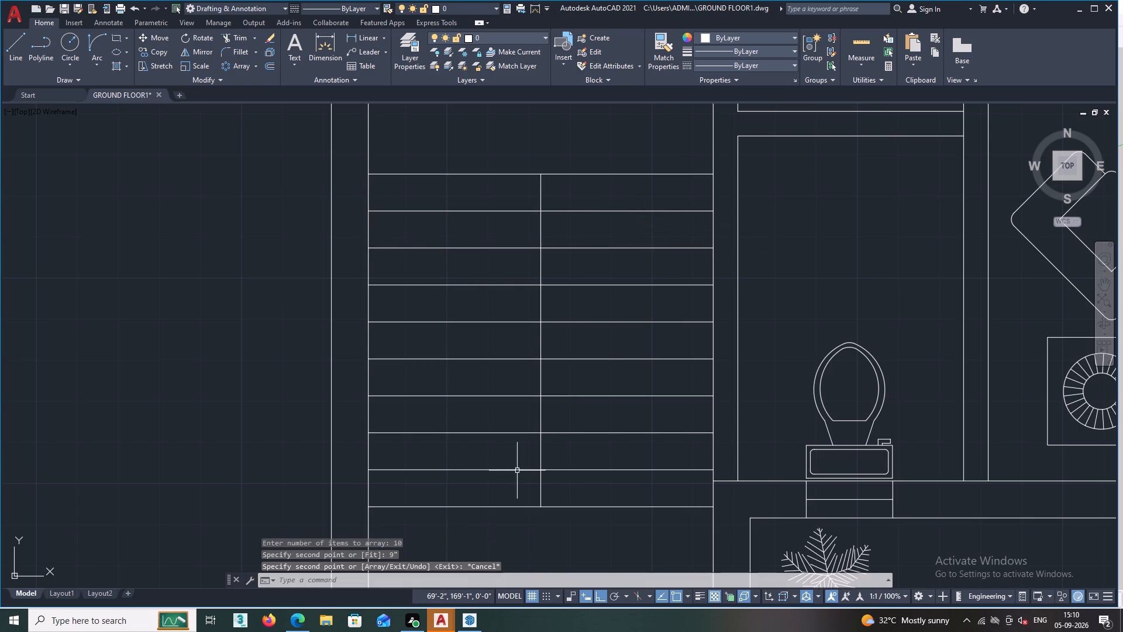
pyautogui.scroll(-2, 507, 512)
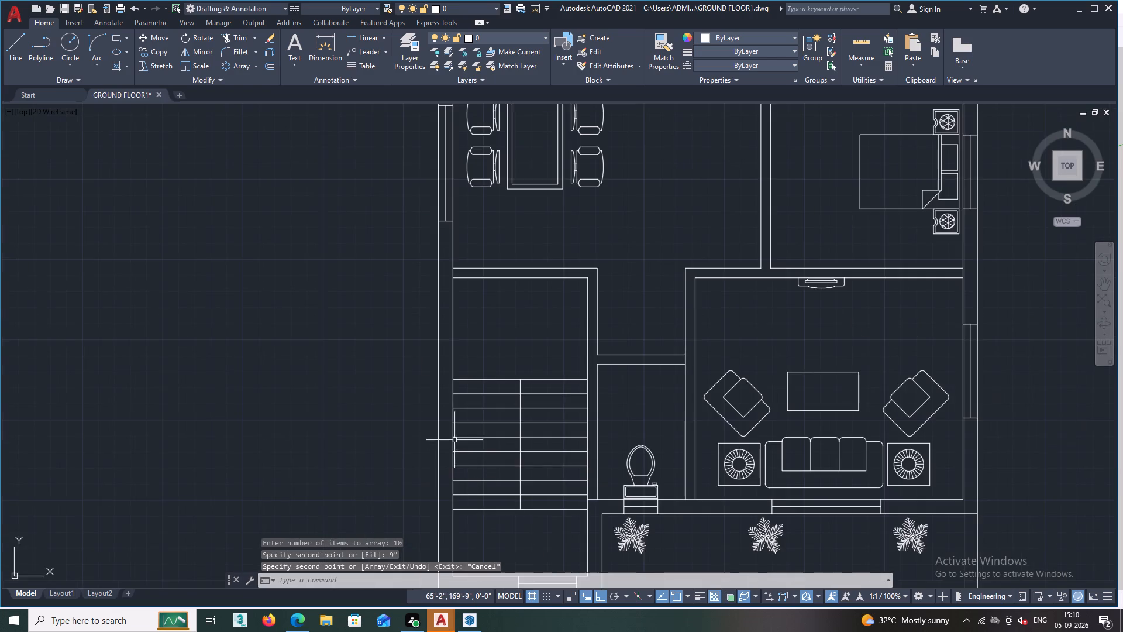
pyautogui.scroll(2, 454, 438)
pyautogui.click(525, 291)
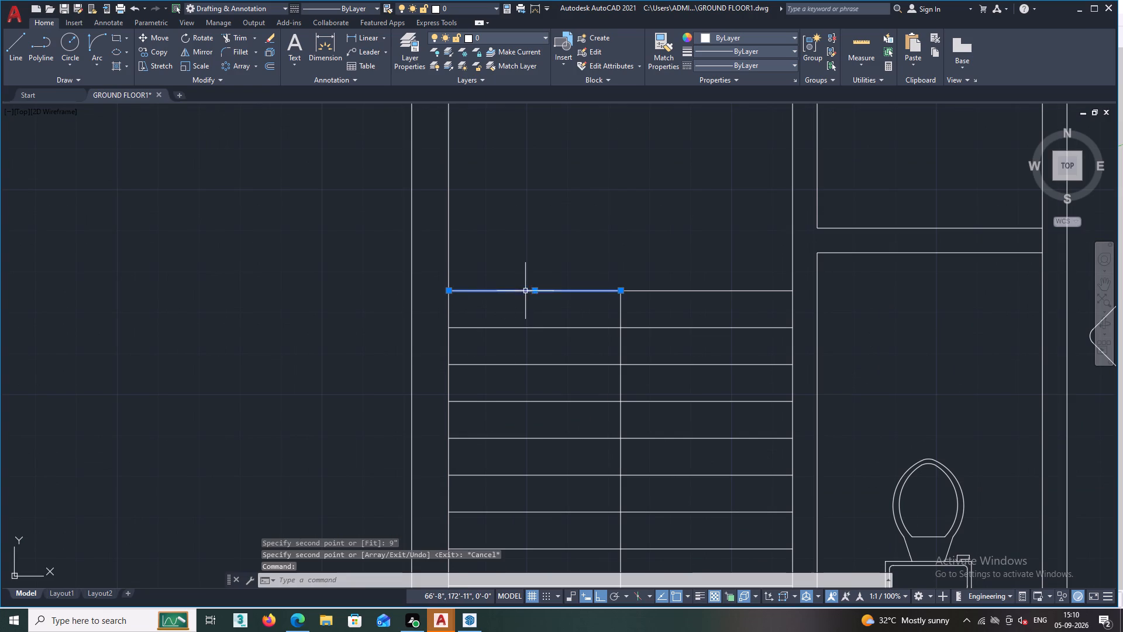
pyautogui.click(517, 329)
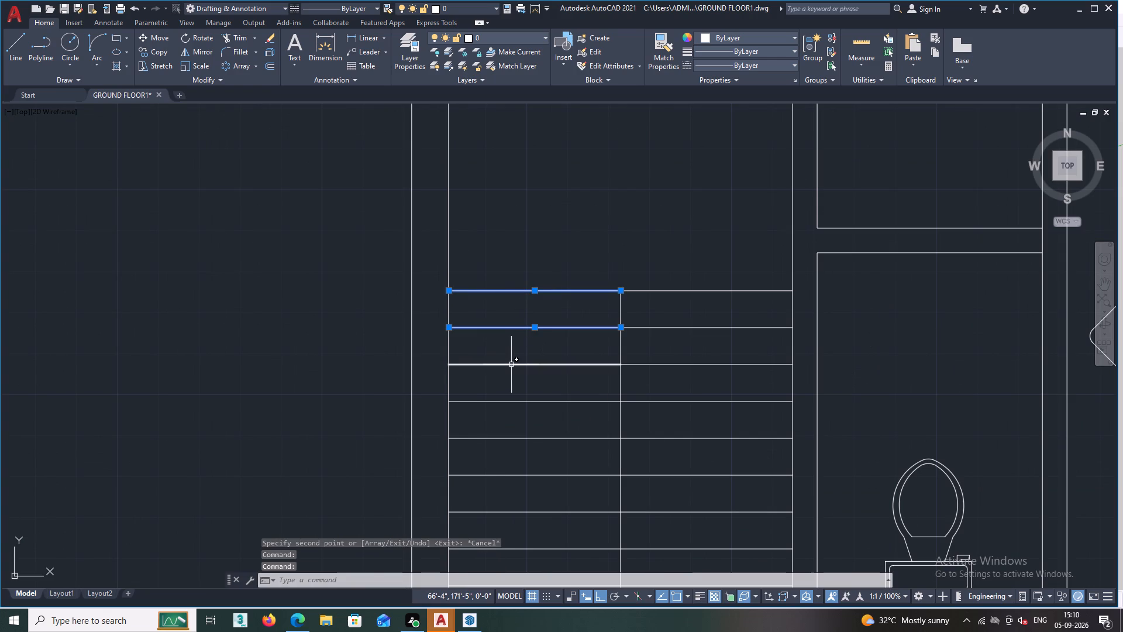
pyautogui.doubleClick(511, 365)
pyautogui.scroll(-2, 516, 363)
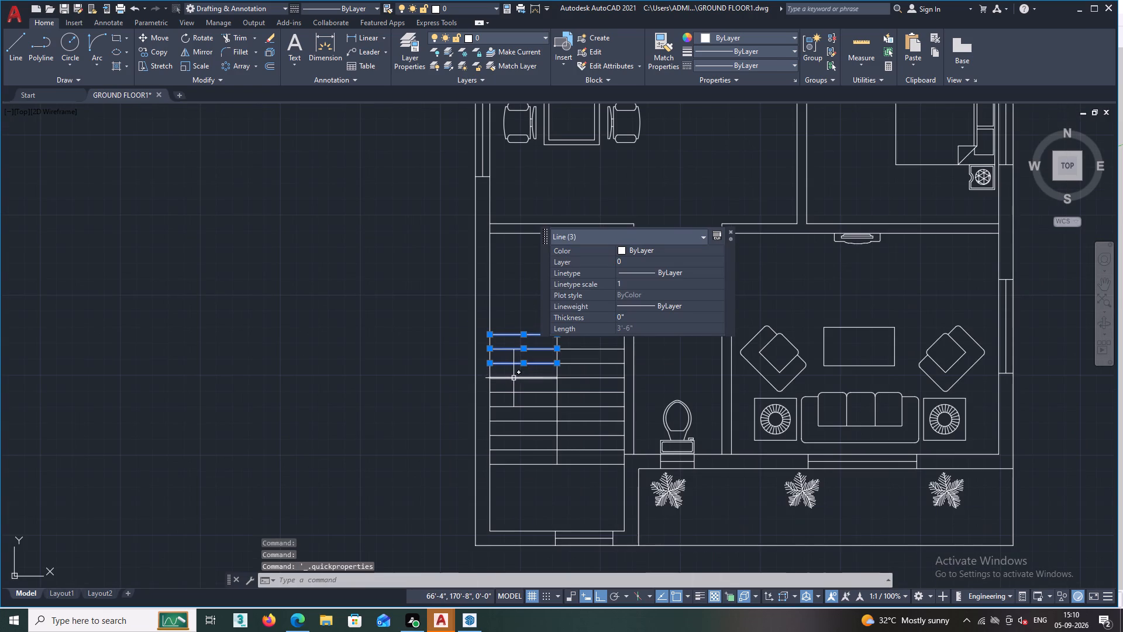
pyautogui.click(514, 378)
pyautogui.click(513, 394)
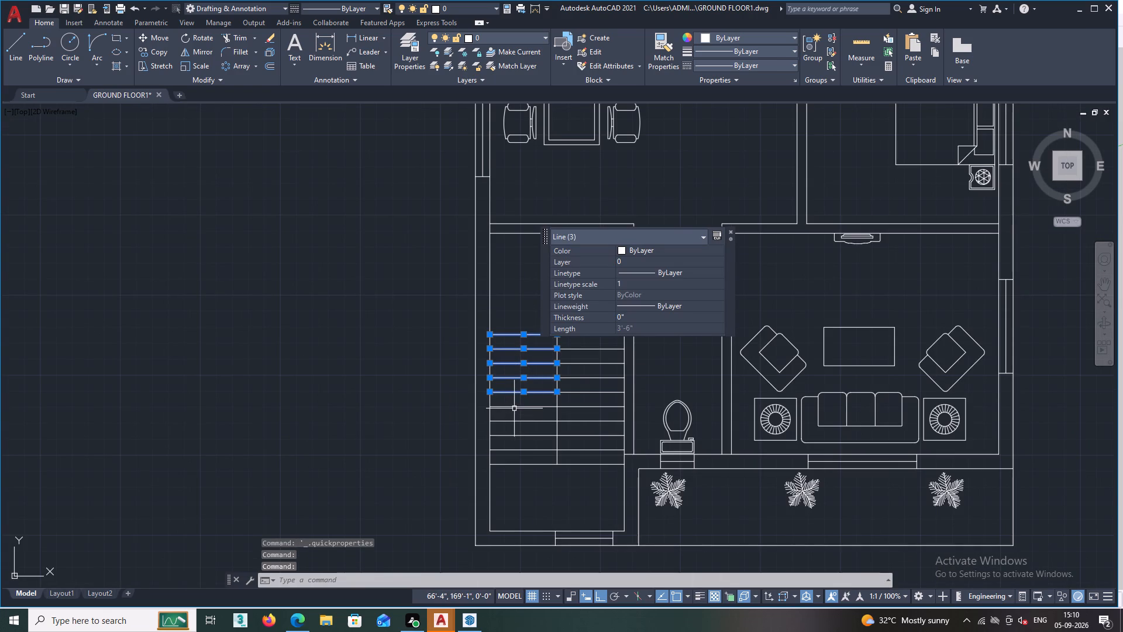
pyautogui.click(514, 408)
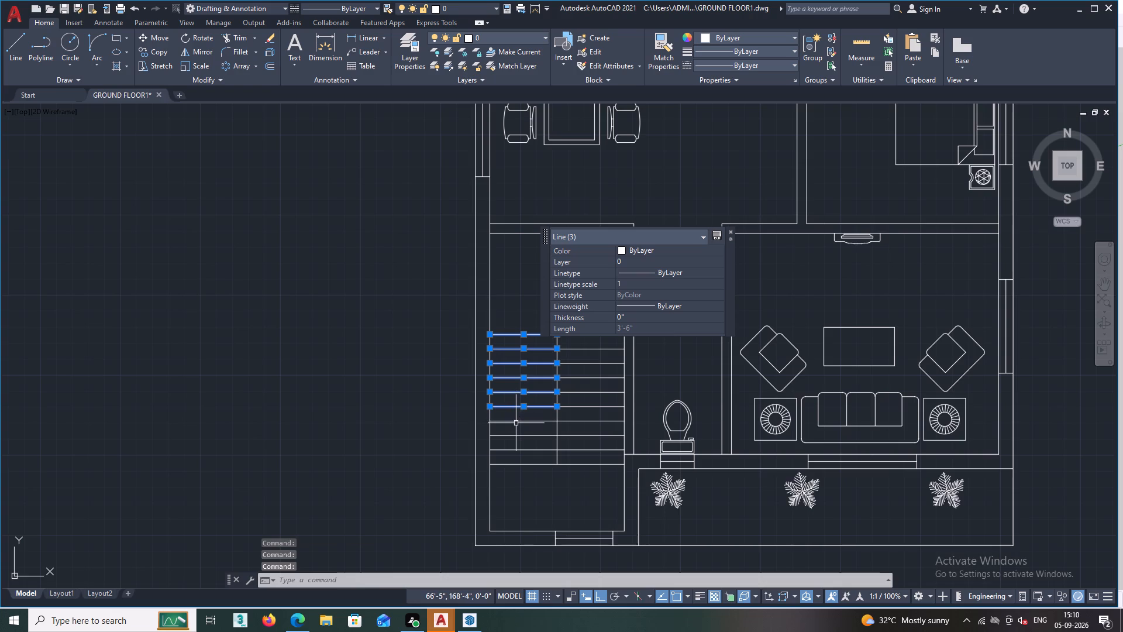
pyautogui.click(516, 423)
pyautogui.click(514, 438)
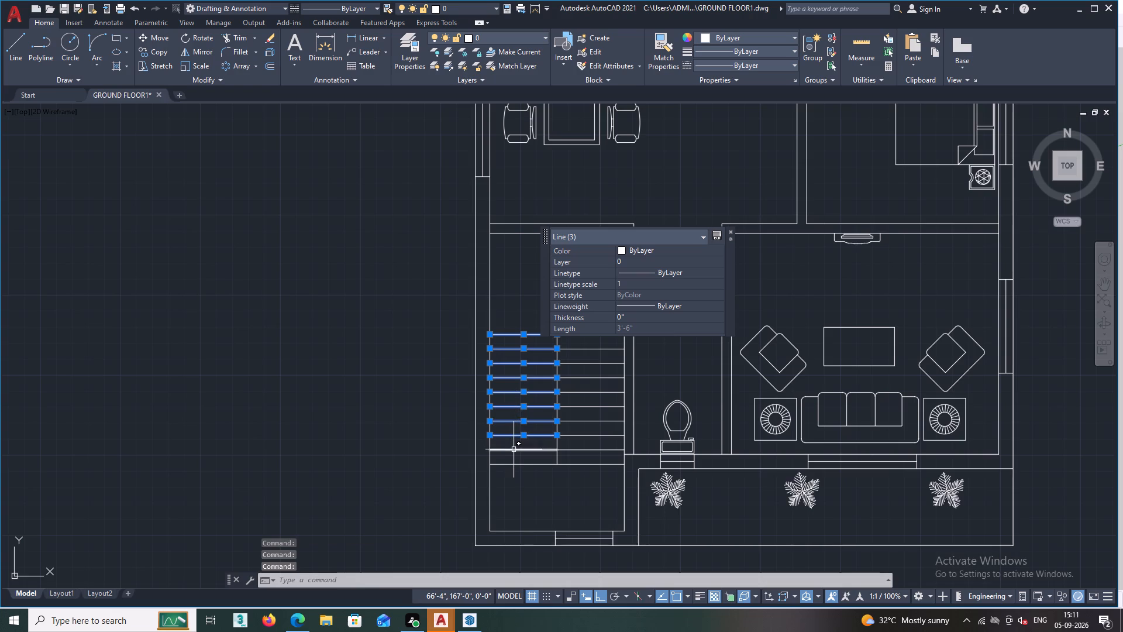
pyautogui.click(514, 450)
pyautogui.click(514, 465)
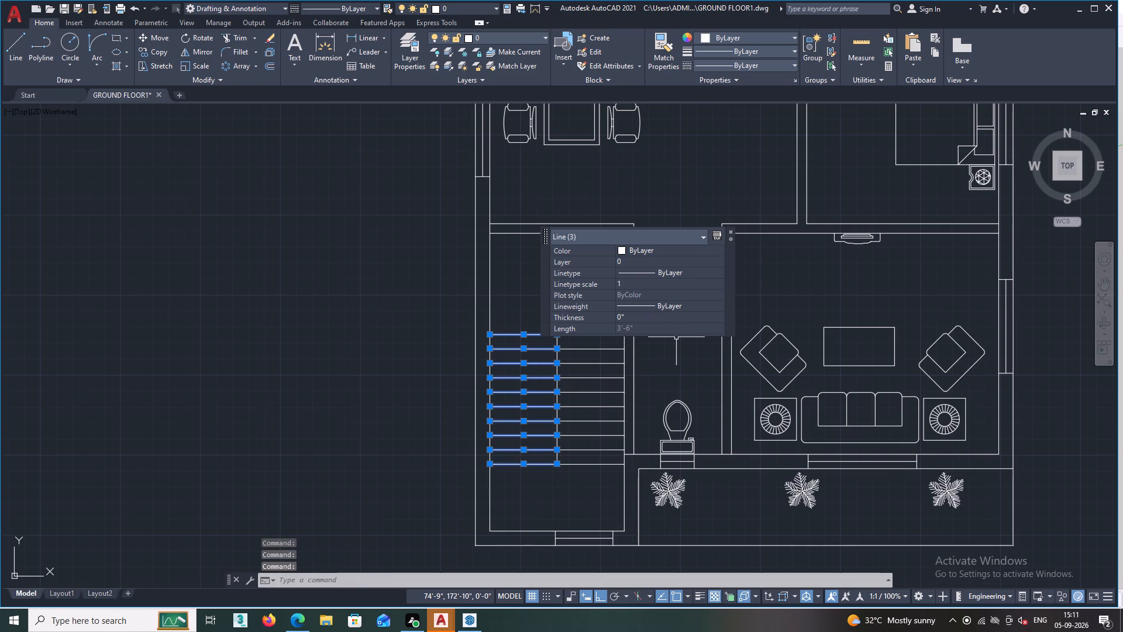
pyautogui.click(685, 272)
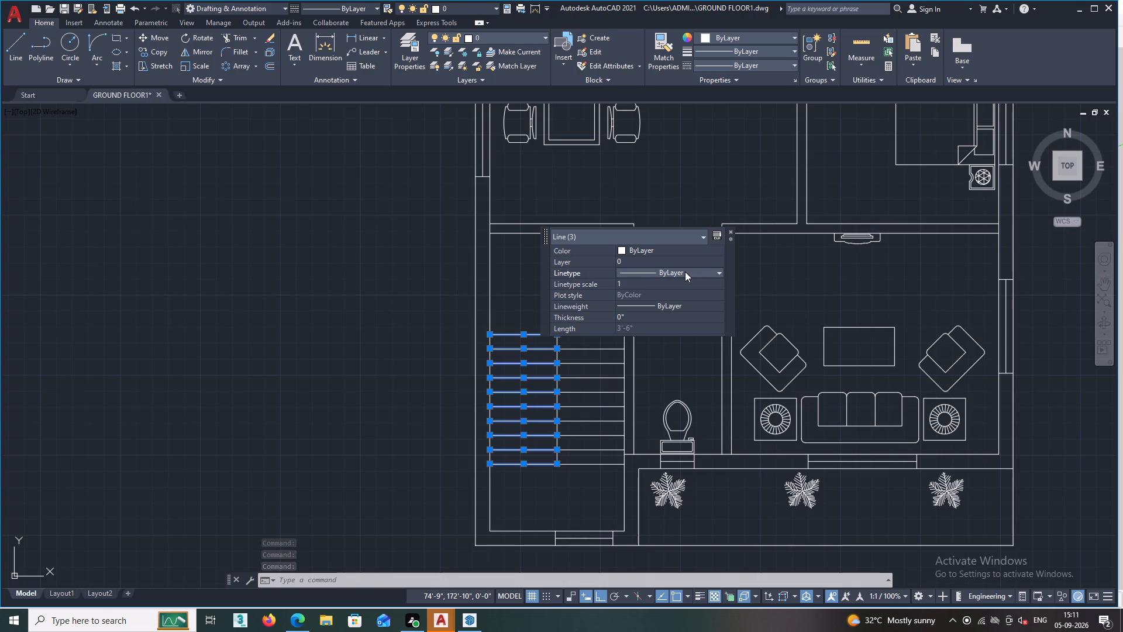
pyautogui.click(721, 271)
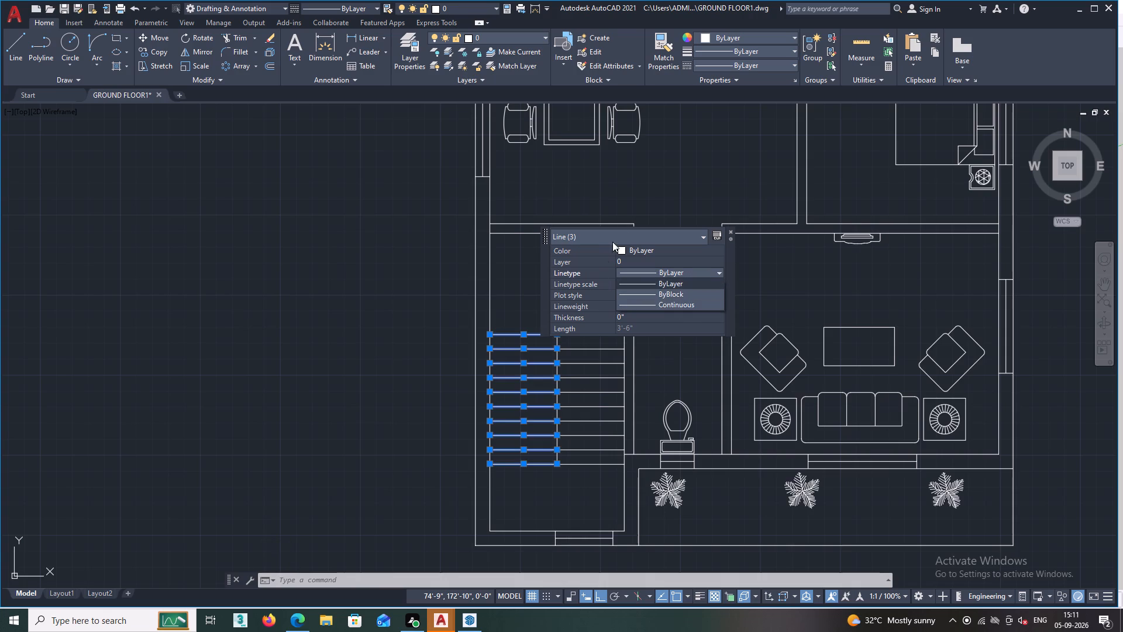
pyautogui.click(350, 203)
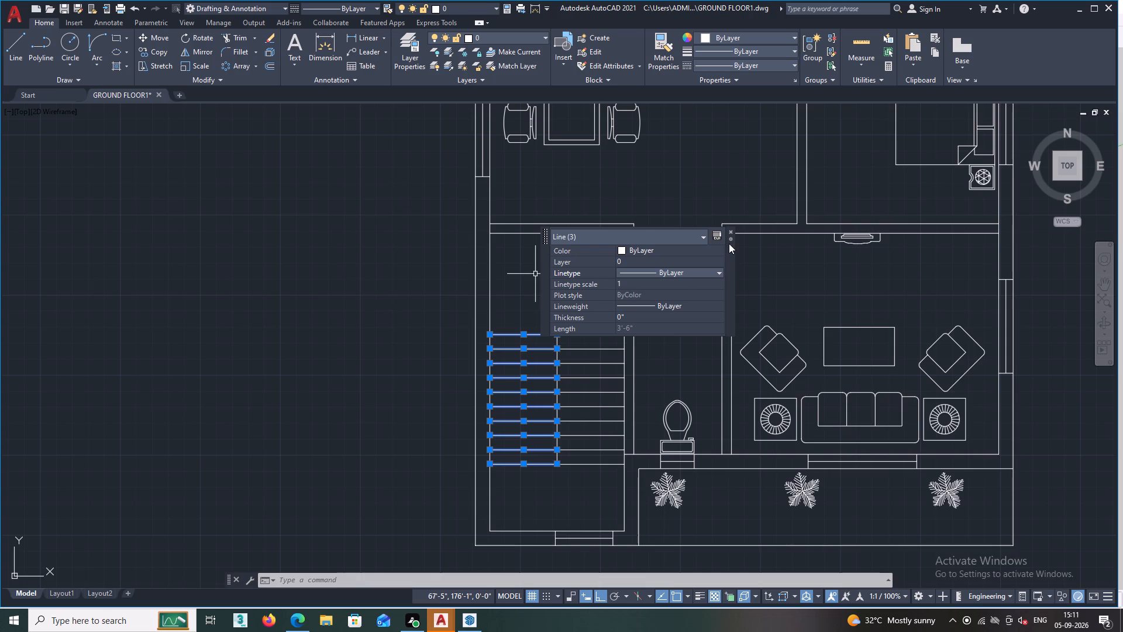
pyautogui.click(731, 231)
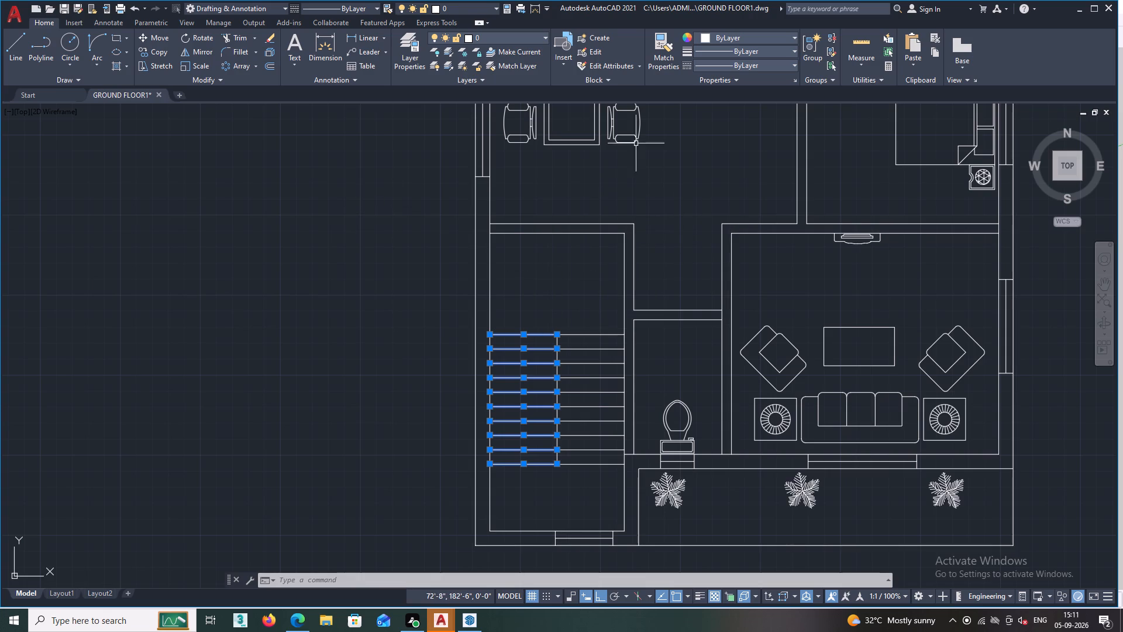
# Load the DASHED linetype from the acadiso.lin file into the drawing.
pyautogui.doubleClick(796, 65)
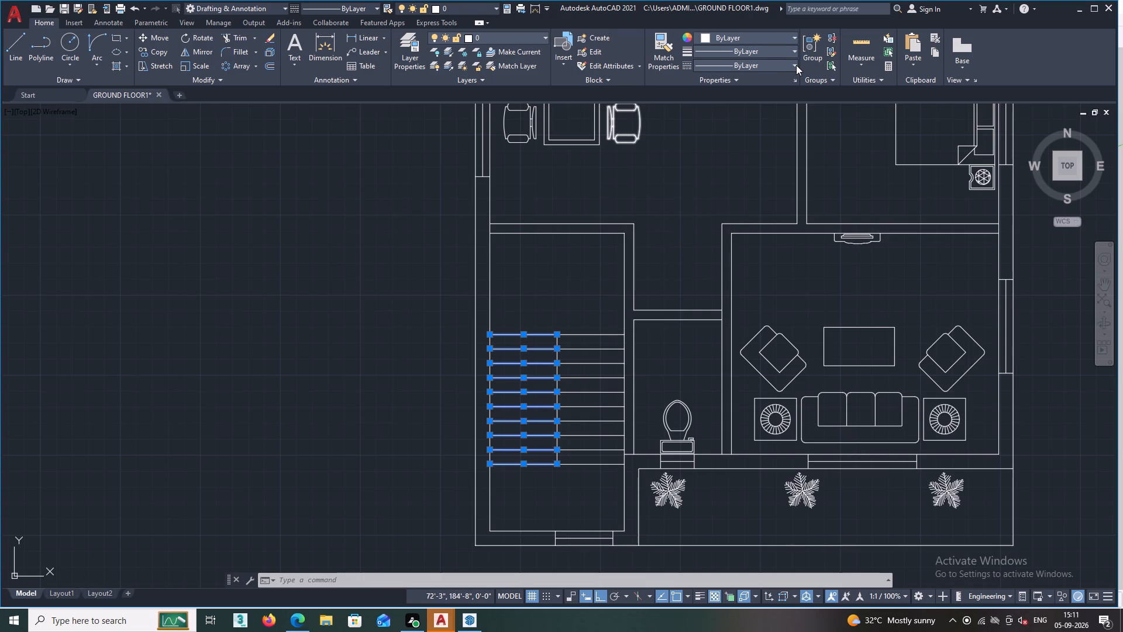
pyautogui.click(793, 64)
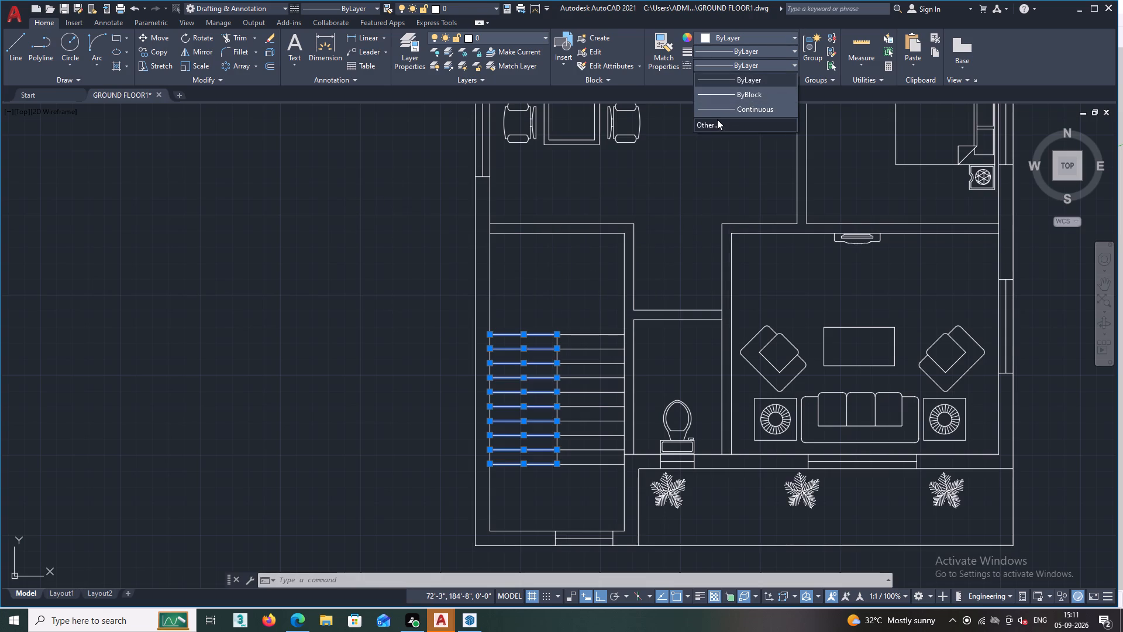
pyautogui.click(717, 119)
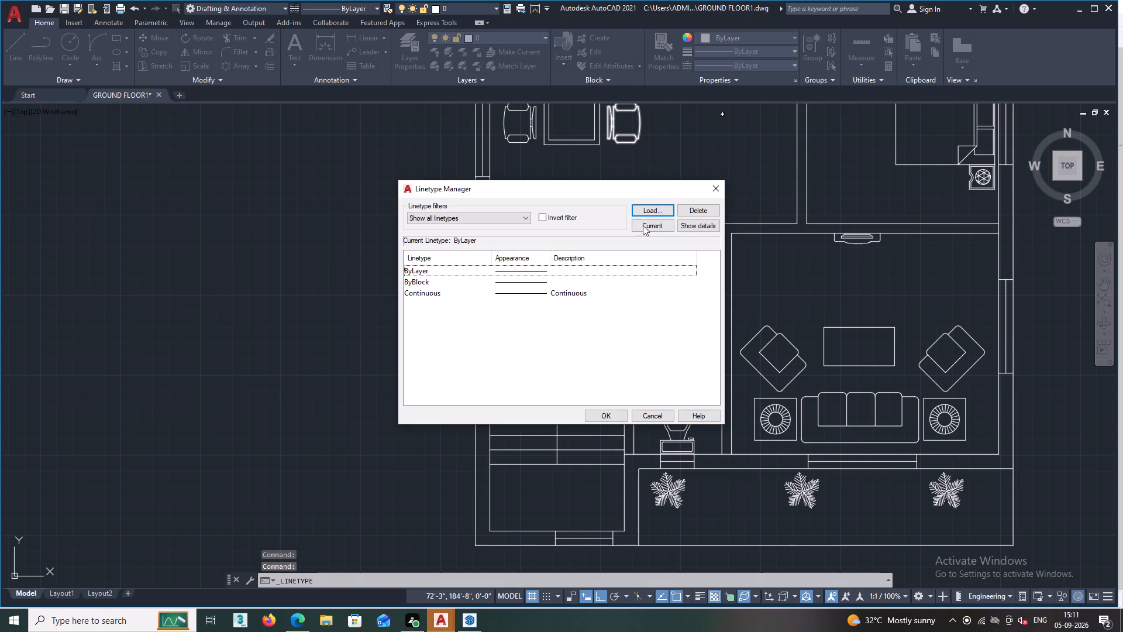
pyautogui.click(649, 205)
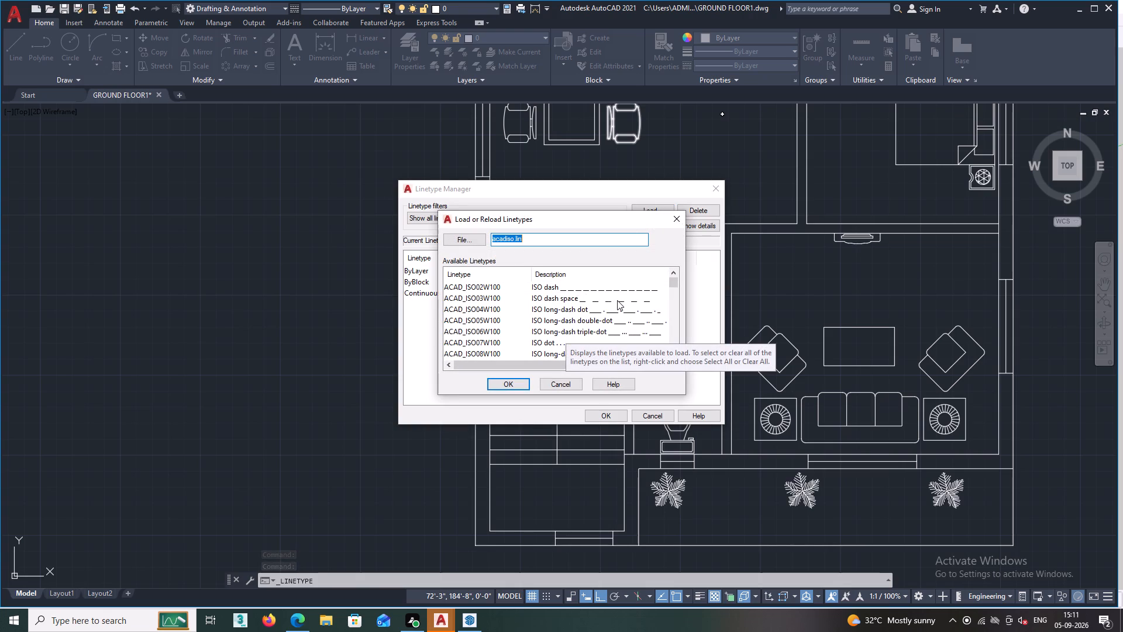
pyautogui.scroll(-4, 619, 301)
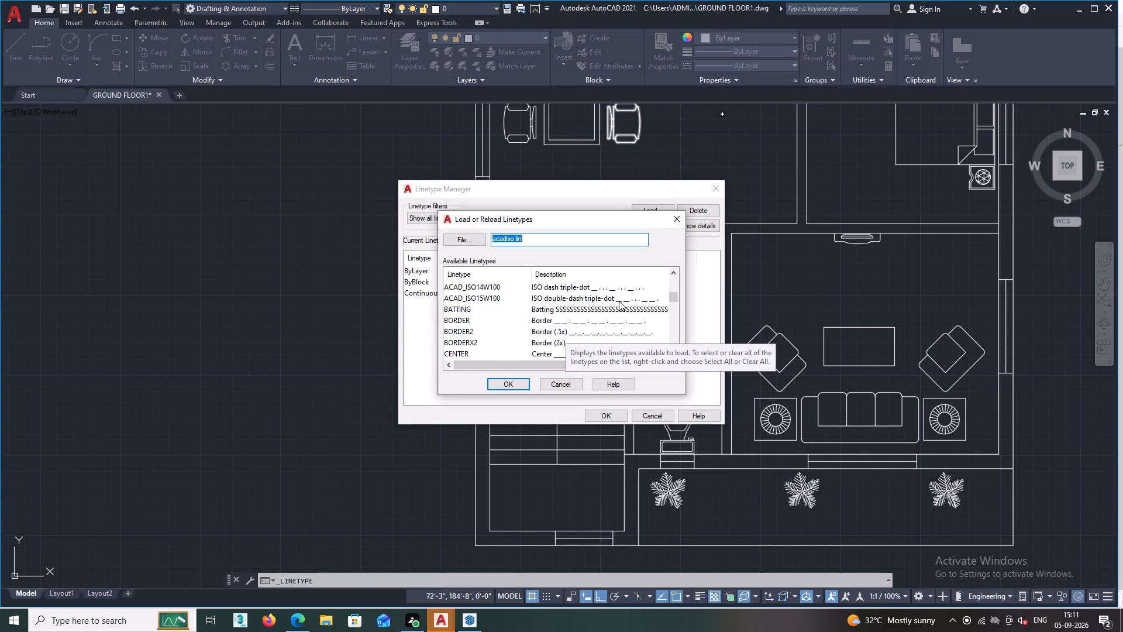
pyautogui.scroll(-2, 619, 301)
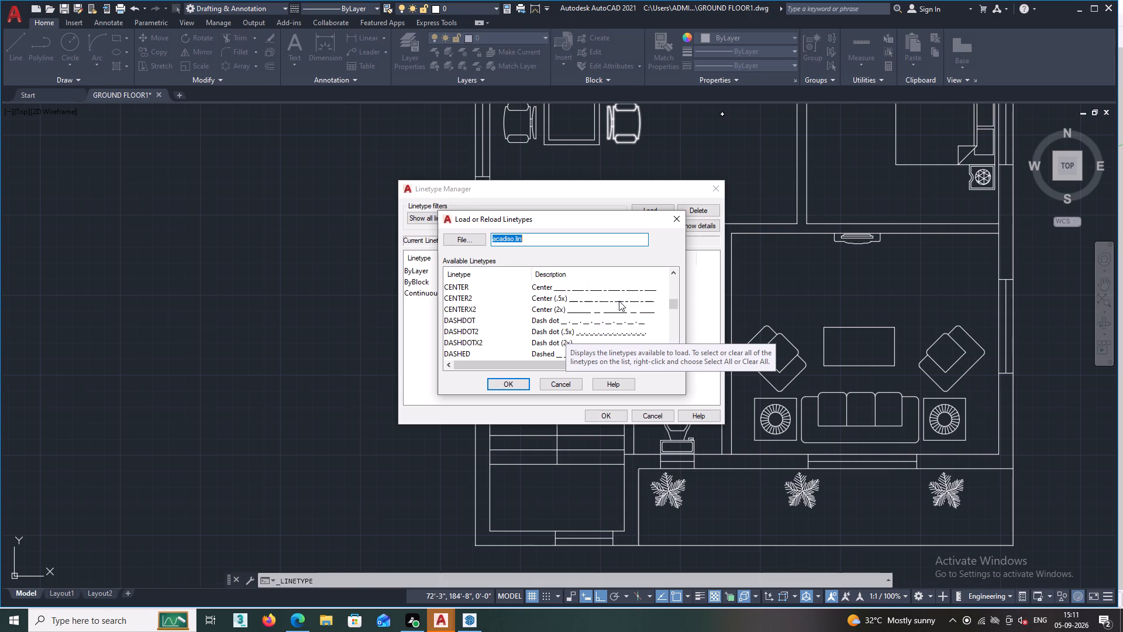
pyautogui.scroll(-1, 619, 301)
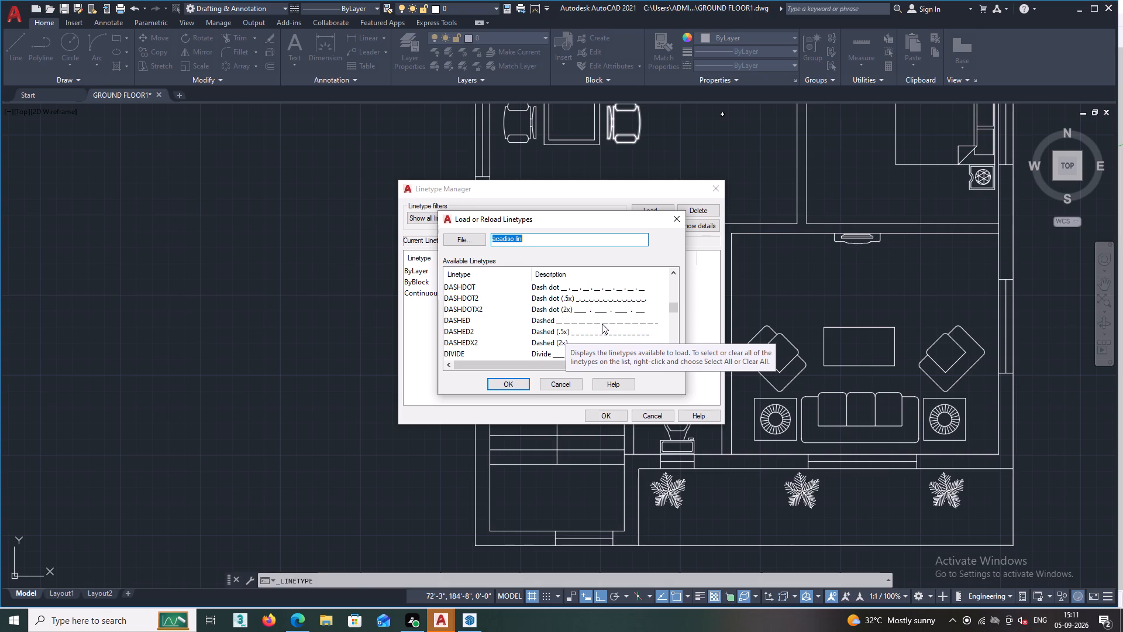
pyautogui.click(602, 324)
pyautogui.doubleClick(501, 382)
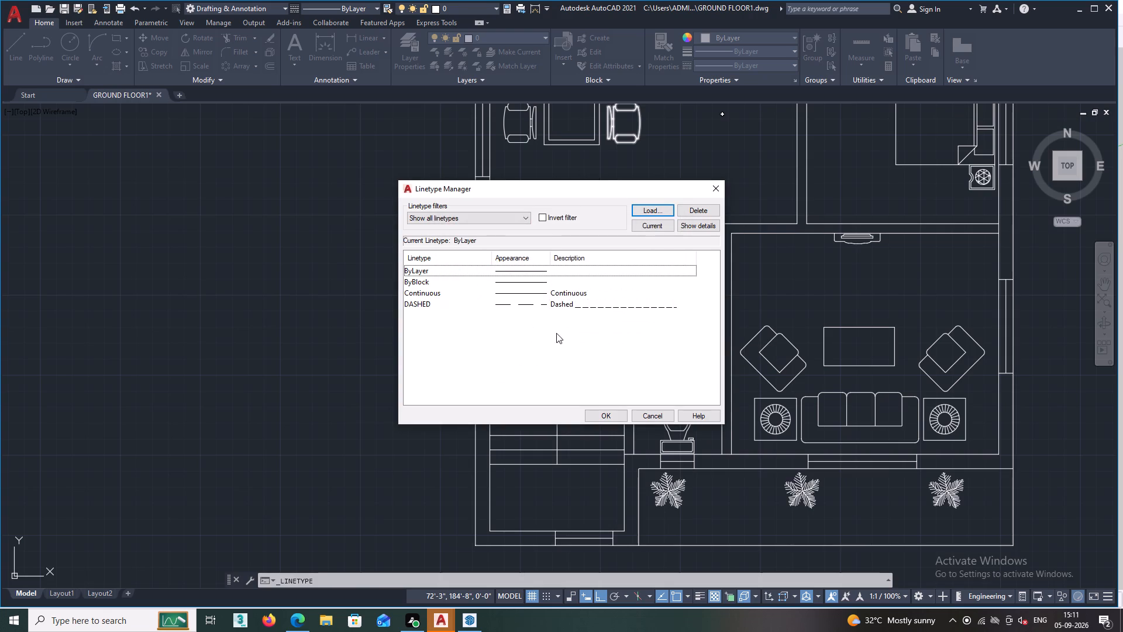
pyautogui.click(604, 304)
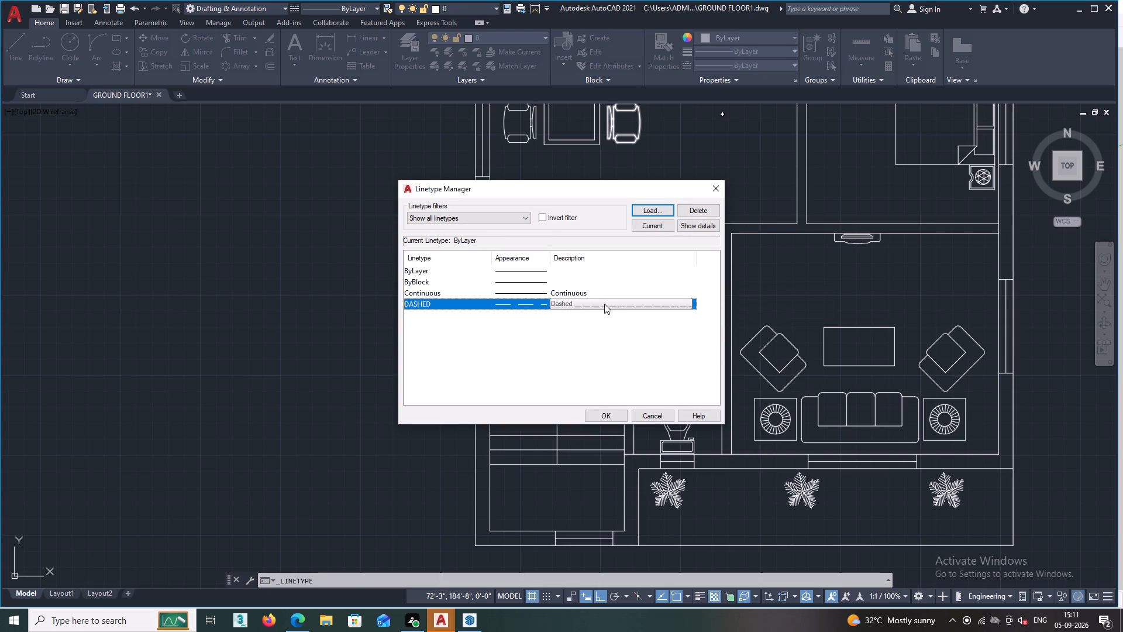
pyautogui.doubleClick(602, 411)
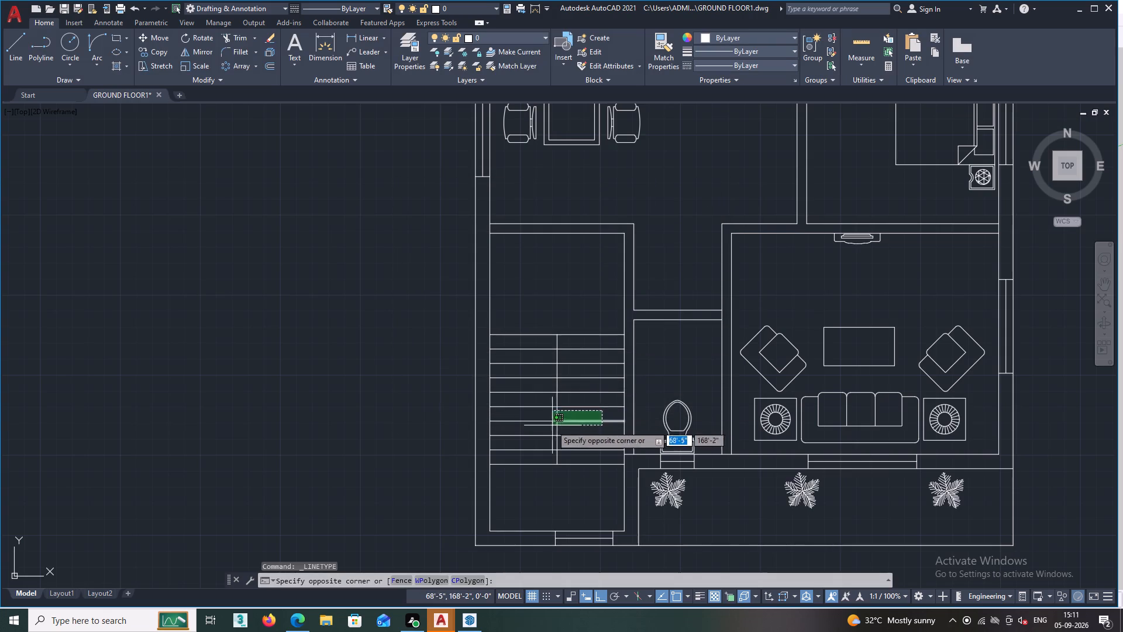
pyautogui.press('Escape')
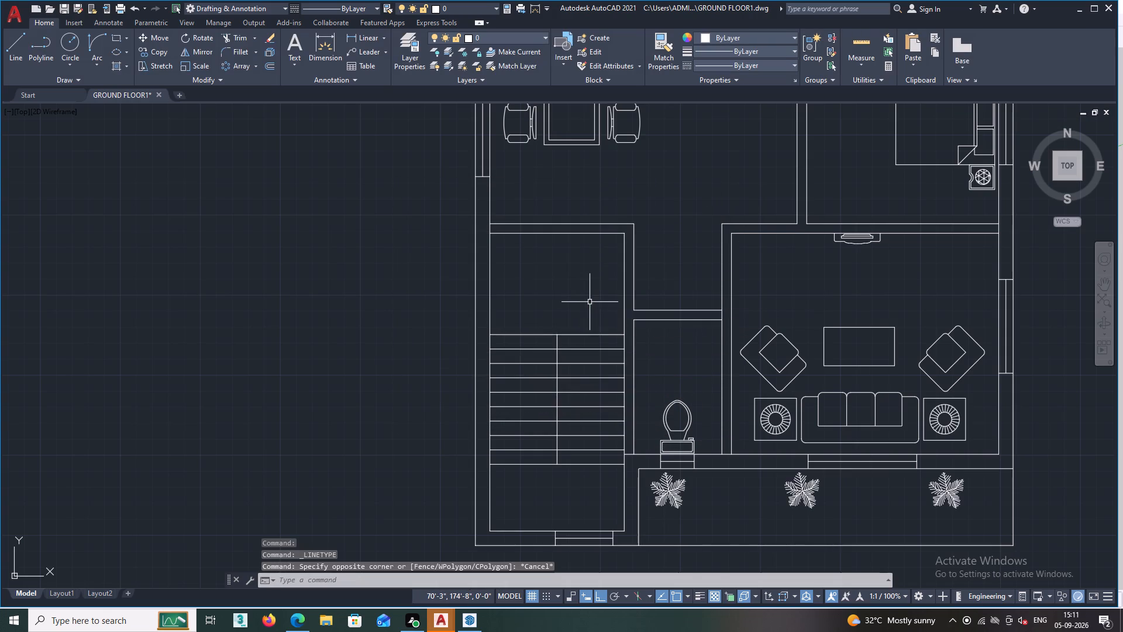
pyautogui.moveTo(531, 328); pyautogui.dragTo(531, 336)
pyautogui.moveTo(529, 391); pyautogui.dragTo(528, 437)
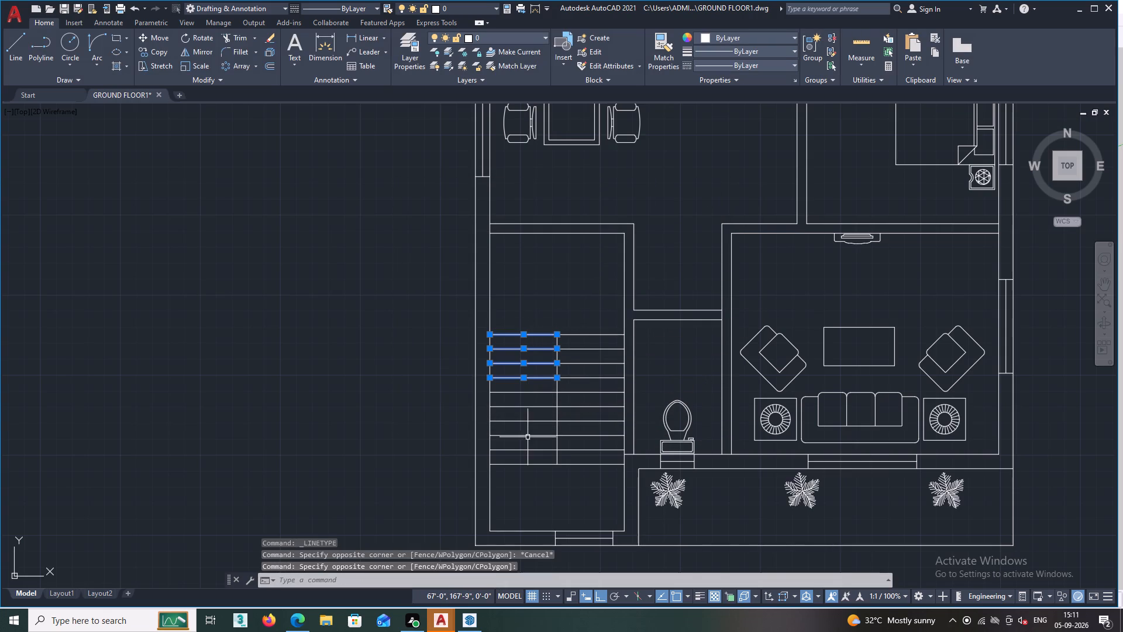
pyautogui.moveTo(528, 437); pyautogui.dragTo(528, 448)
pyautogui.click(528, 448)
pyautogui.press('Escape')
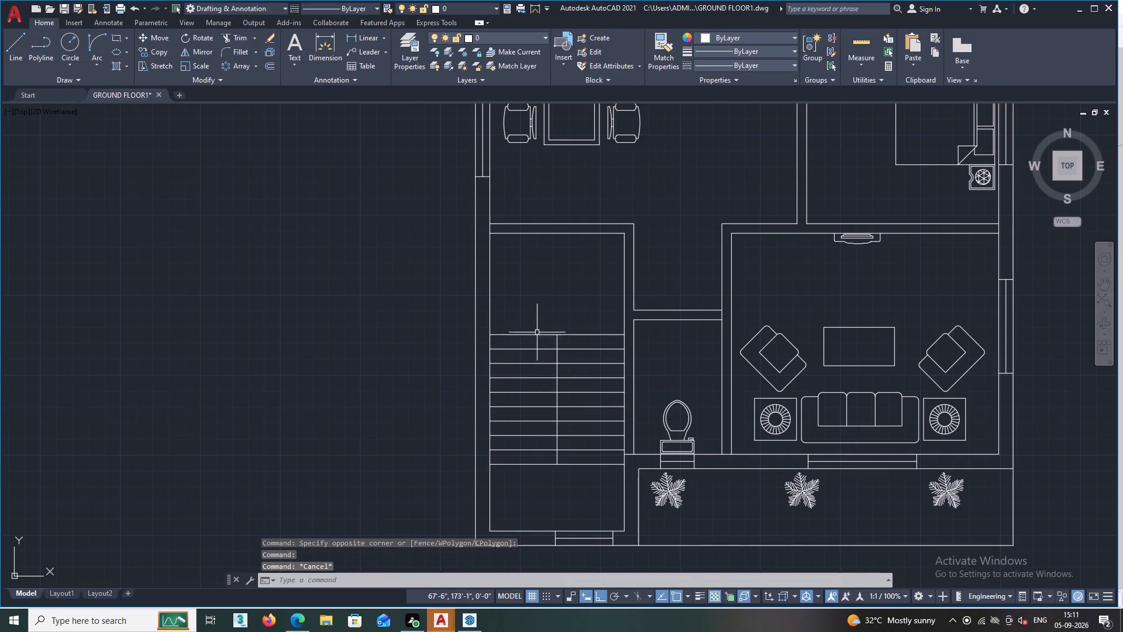
# Change the linetype of all ten tread lines in the staircase's left flight to DASHED.
pyautogui.moveTo(538, 291); pyautogui.dragTo(538, 303)
pyautogui.moveTo(519, 392); pyautogui.dragTo(516, 404)
pyautogui.moveTo(515, 430); pyautogui.dragTo(515, 440)
pyautogui.click(515, 440)
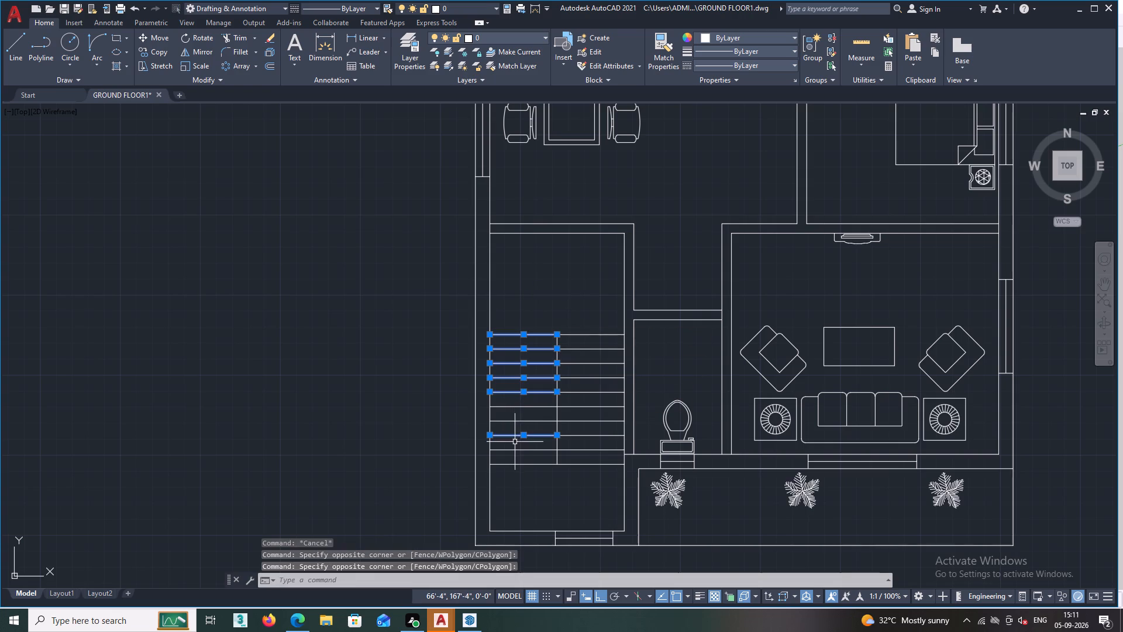
pyautogui.click(514, 449)
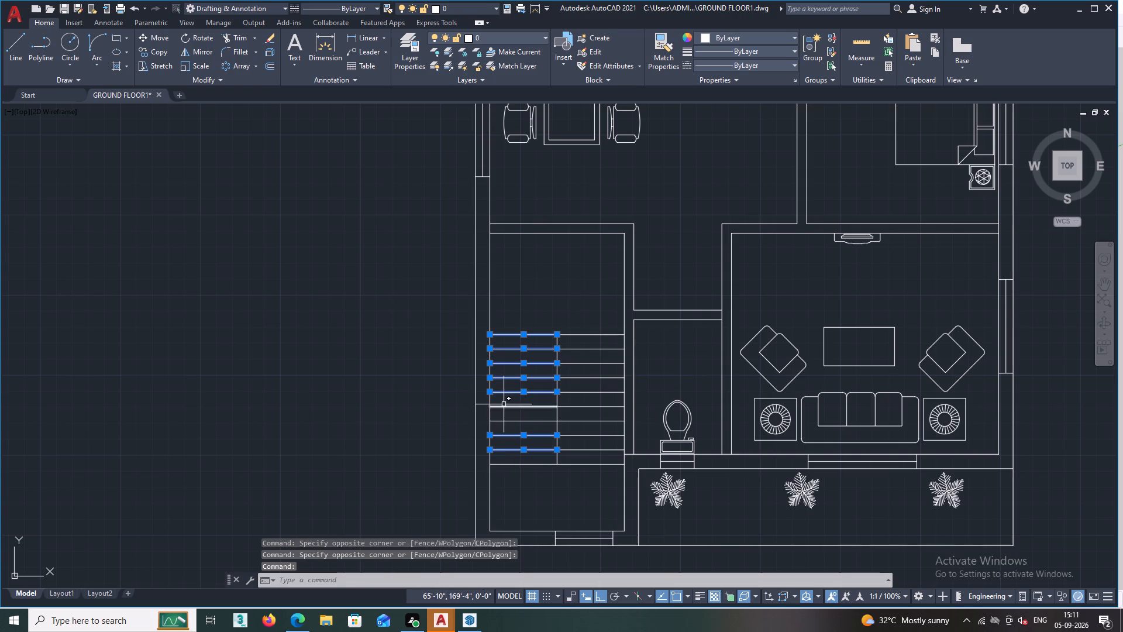
pyautogui.click(504, 404)
pyautogui.click(507, 420)
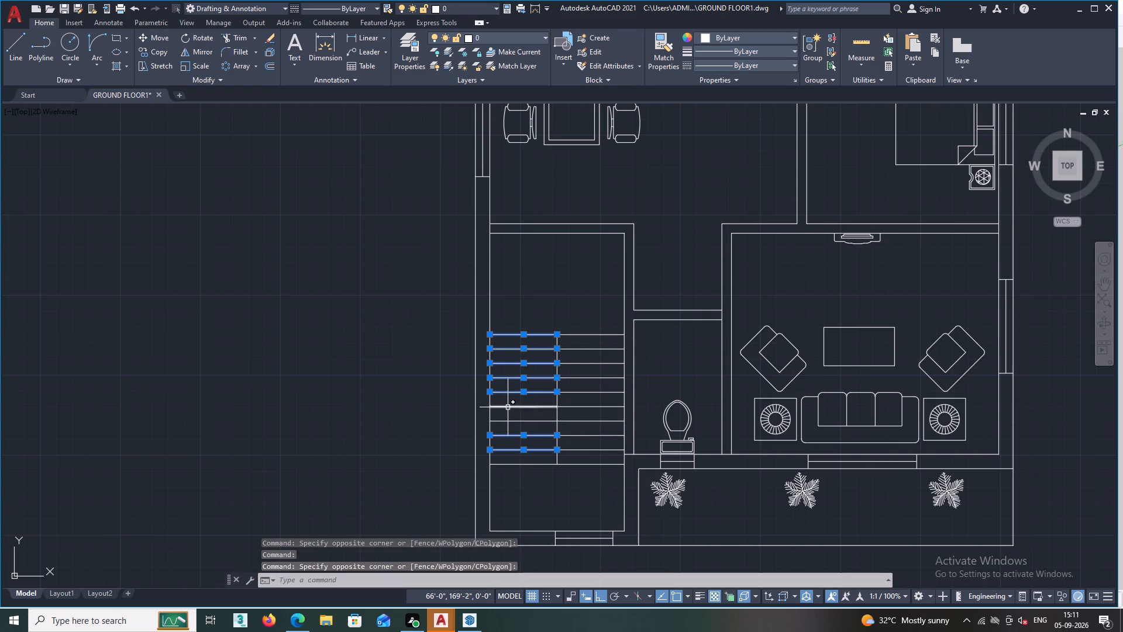
pyautogui.click(511, 408)
pyautogui.click(514, 421)
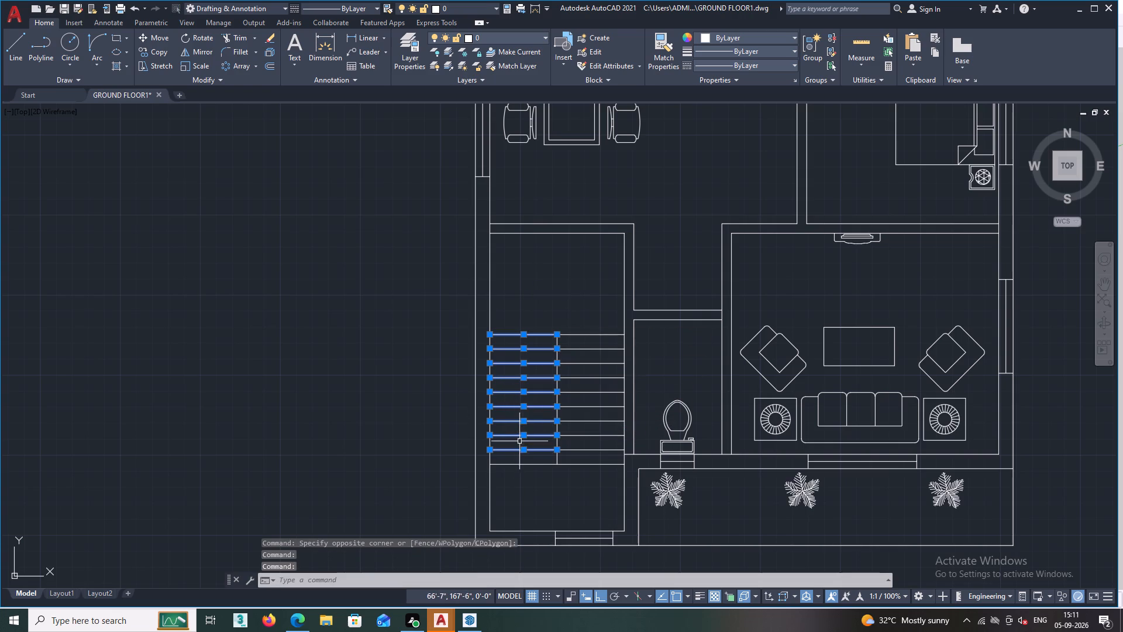
pyautogui.click(523, 466)
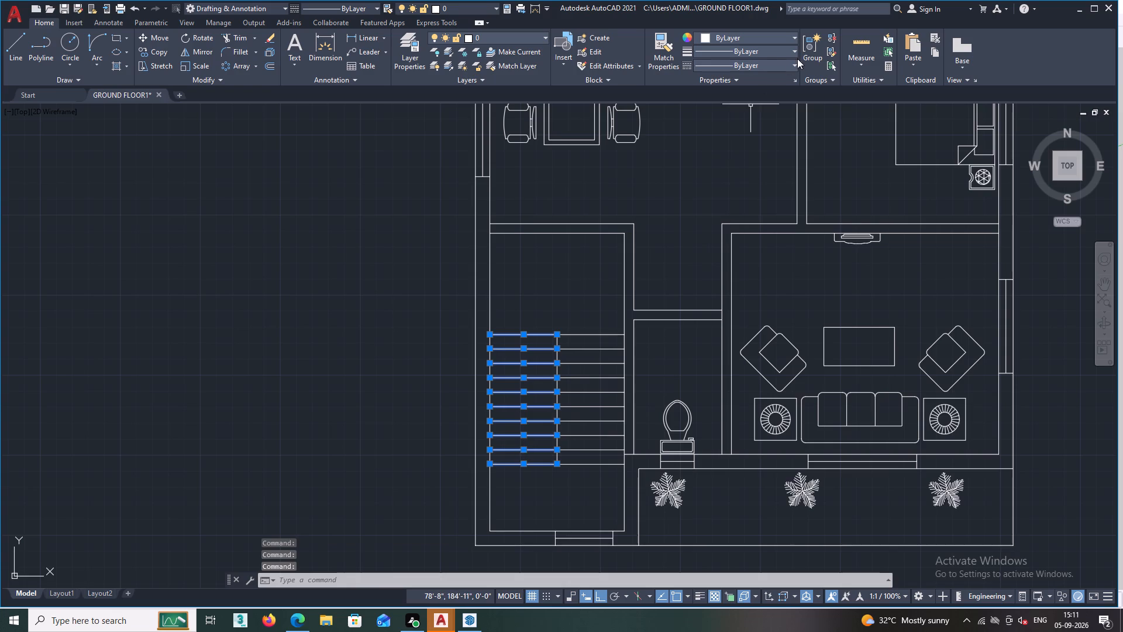
pyautogui.click(794, 63)
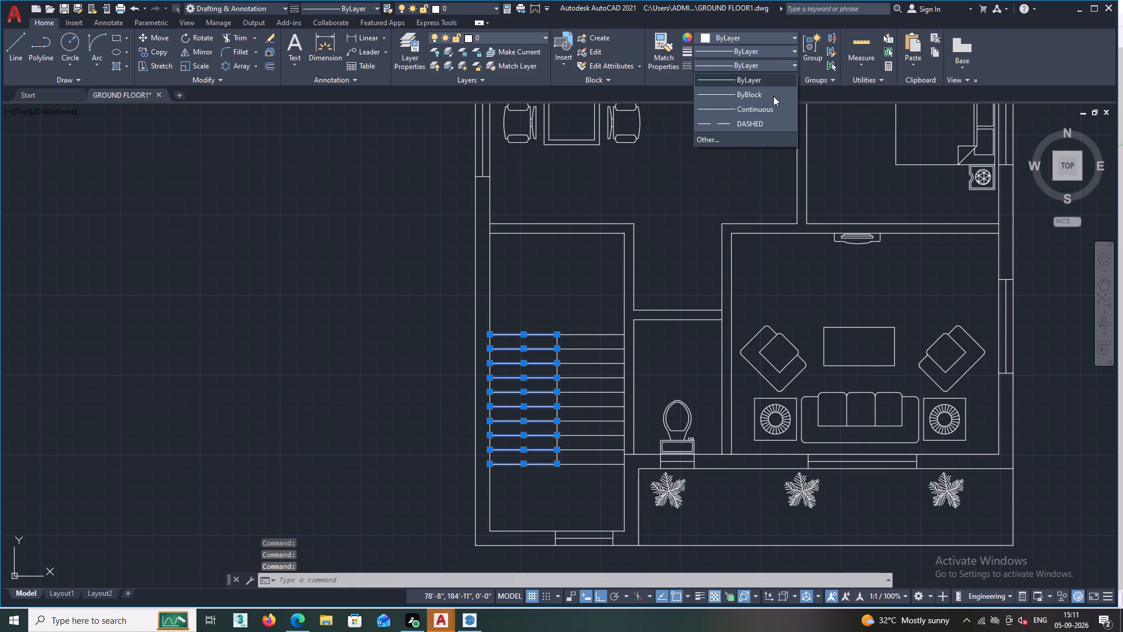
pyautogui.click(732, 126)
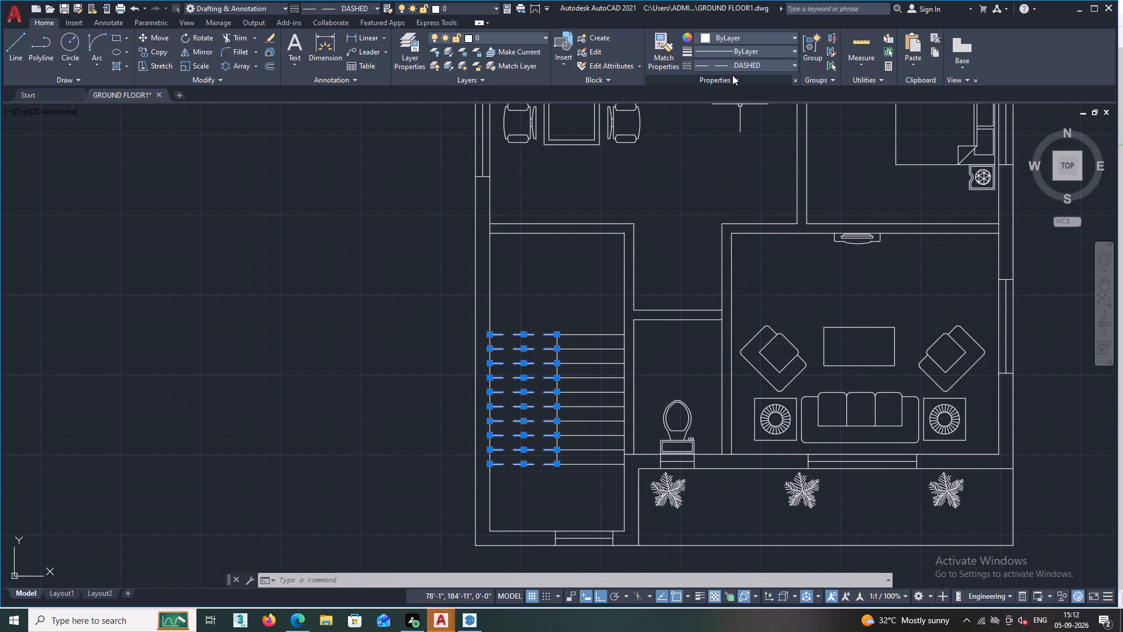
pyautogui.click(735, 78)
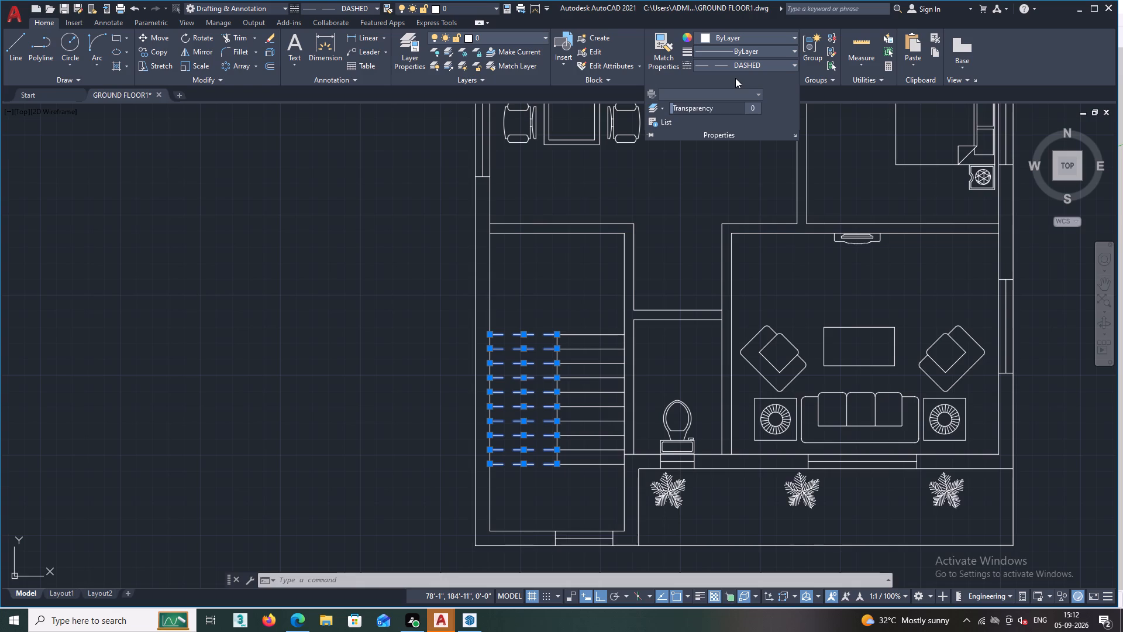
pyautogui.press('Escape')
pyautogui.press('Escape')
# Set the linetype scale of the upper seven dashed tread lines in the staircase's left flight to 0.5.
pyautogui.click(529, 404)
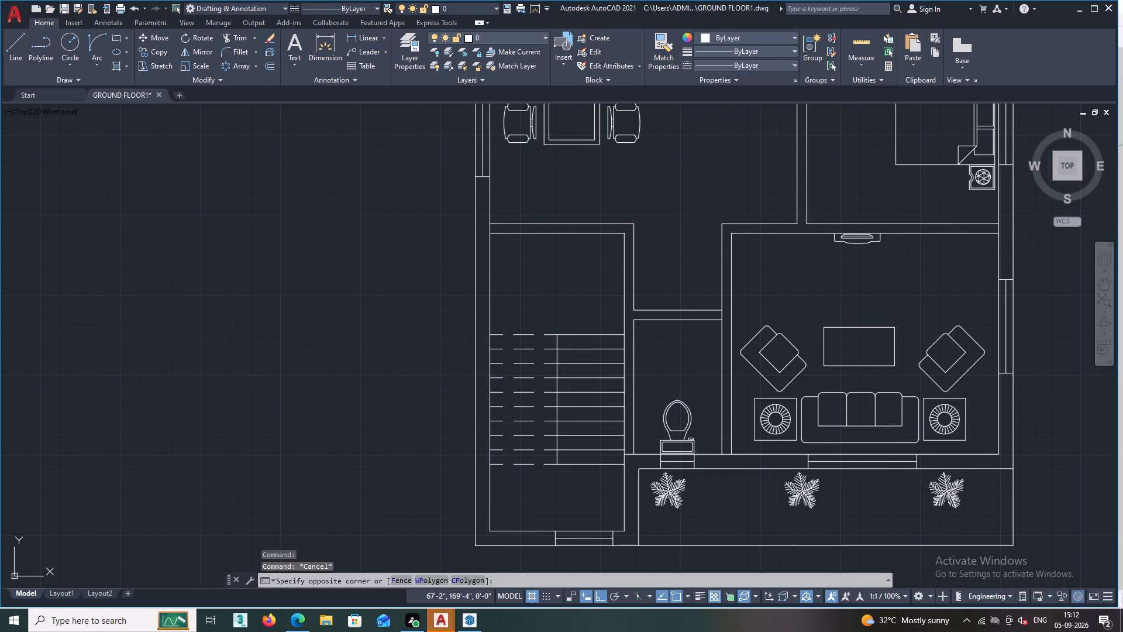
pyautogui.click(527, 315)
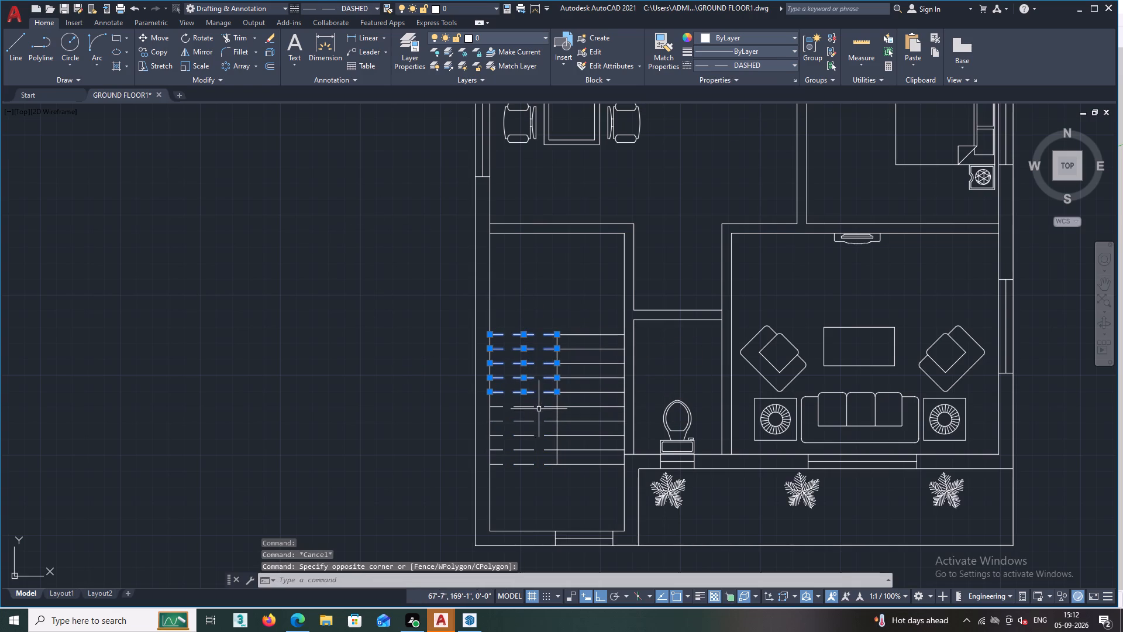
pyautogui.click(547, 408)
pyautogui.doubleClick(525, 420)
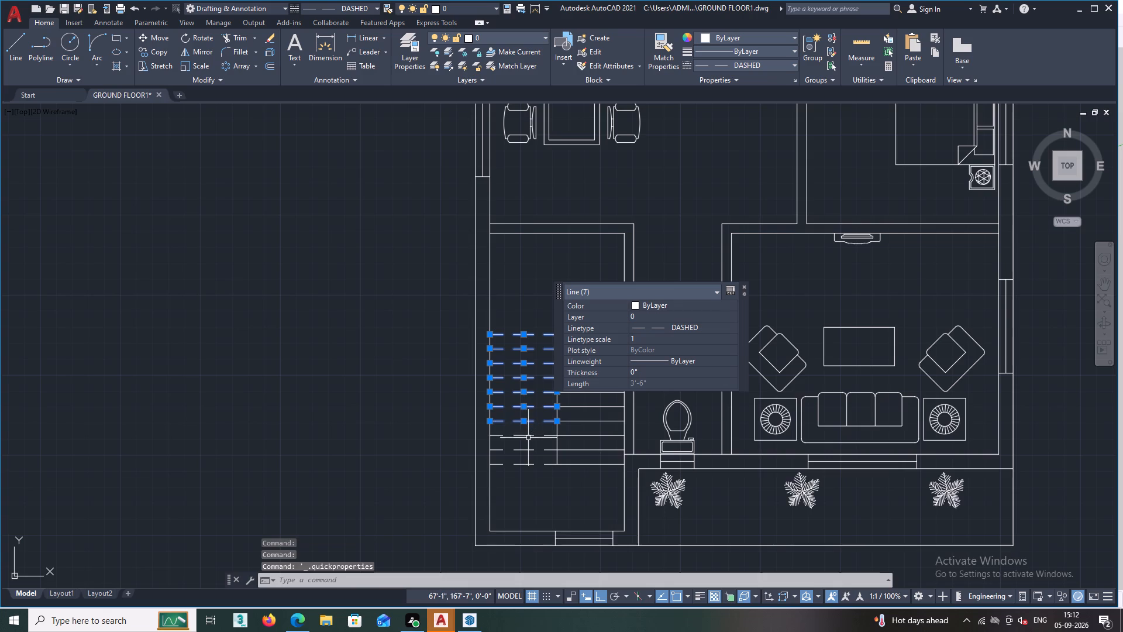
pyautogui.click(643, 338)
pyautogui.press('BackSpace')
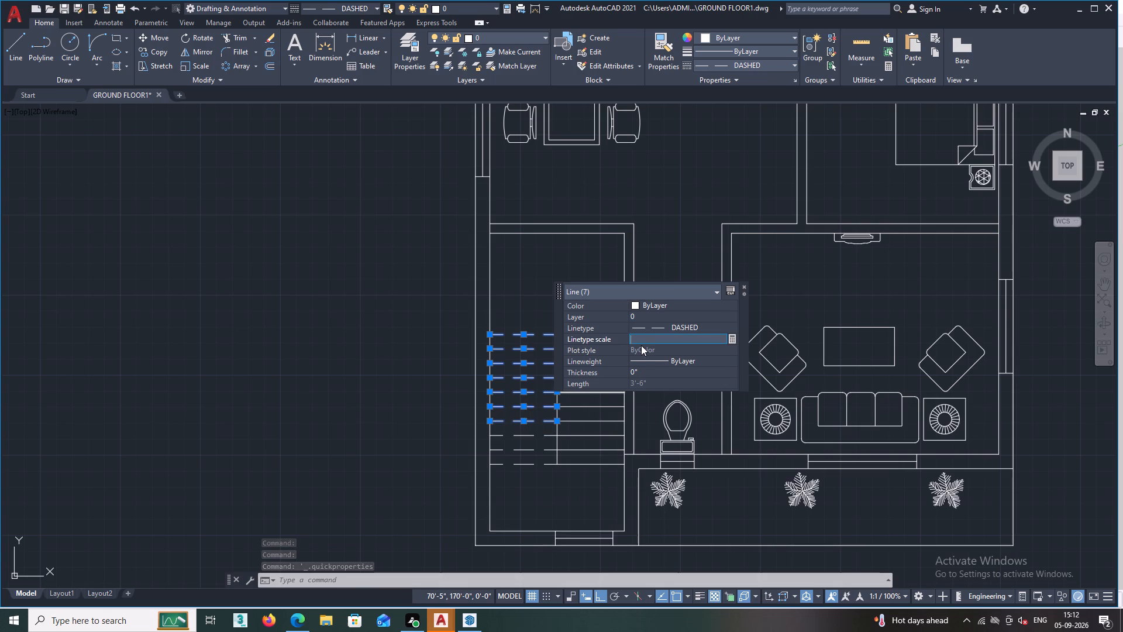
pyautogui.press('.')
pyautogui.press('5')
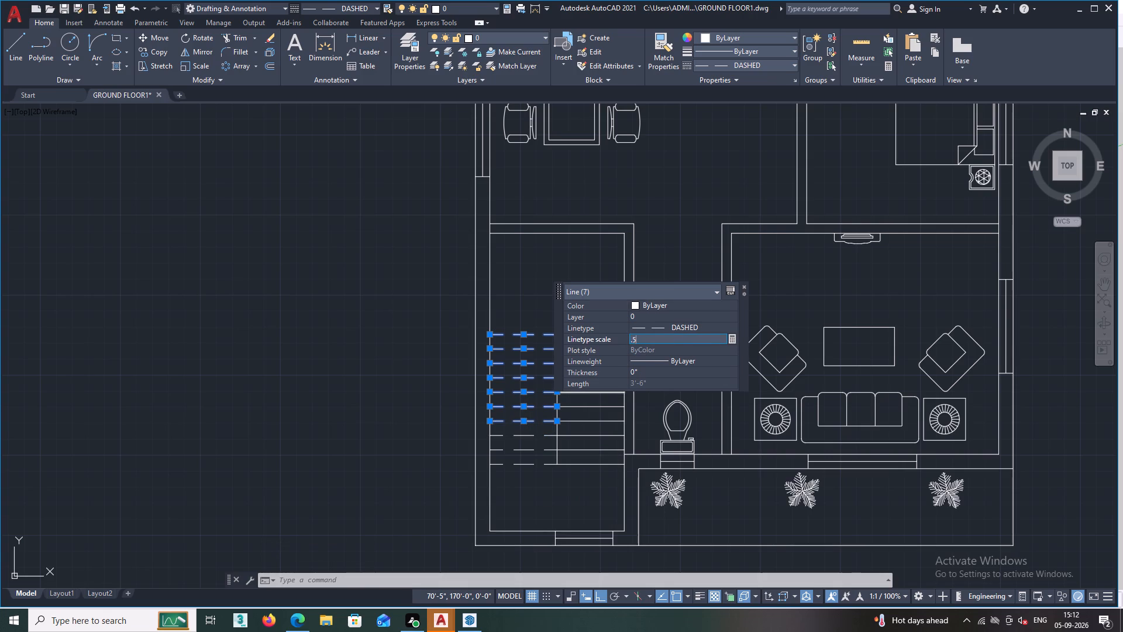
pyautogui.press('Return')
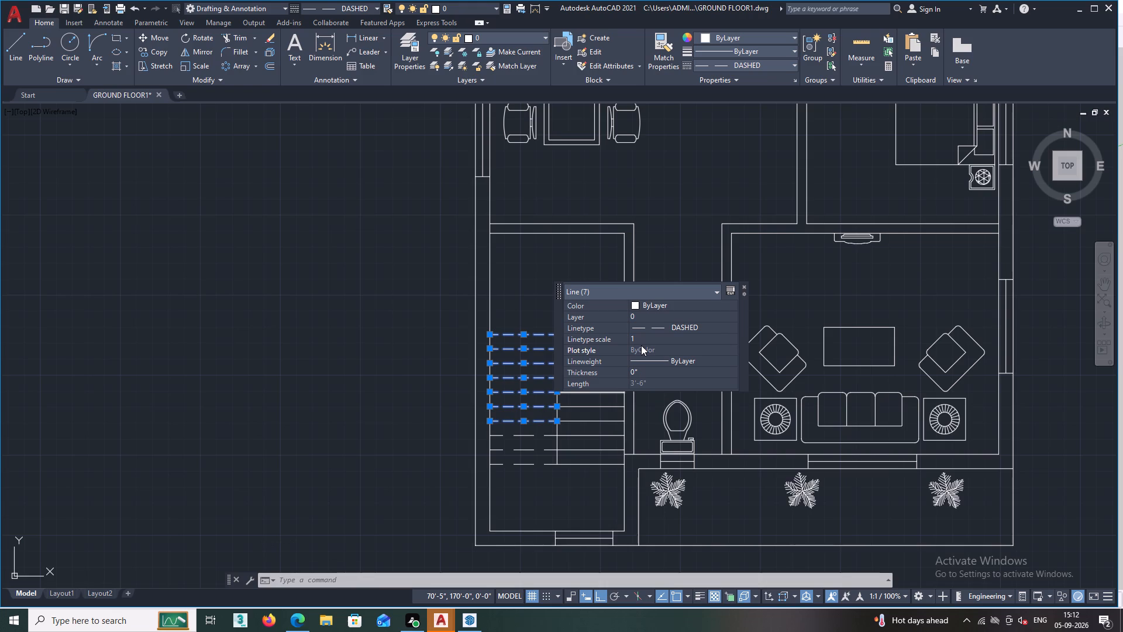
# Set the linetype scale of the selected upper seven dashed tread lines to 0.2 and clear the selection.
pyautogui.press('BackSpace')
pyautogui.press('BackSpace')
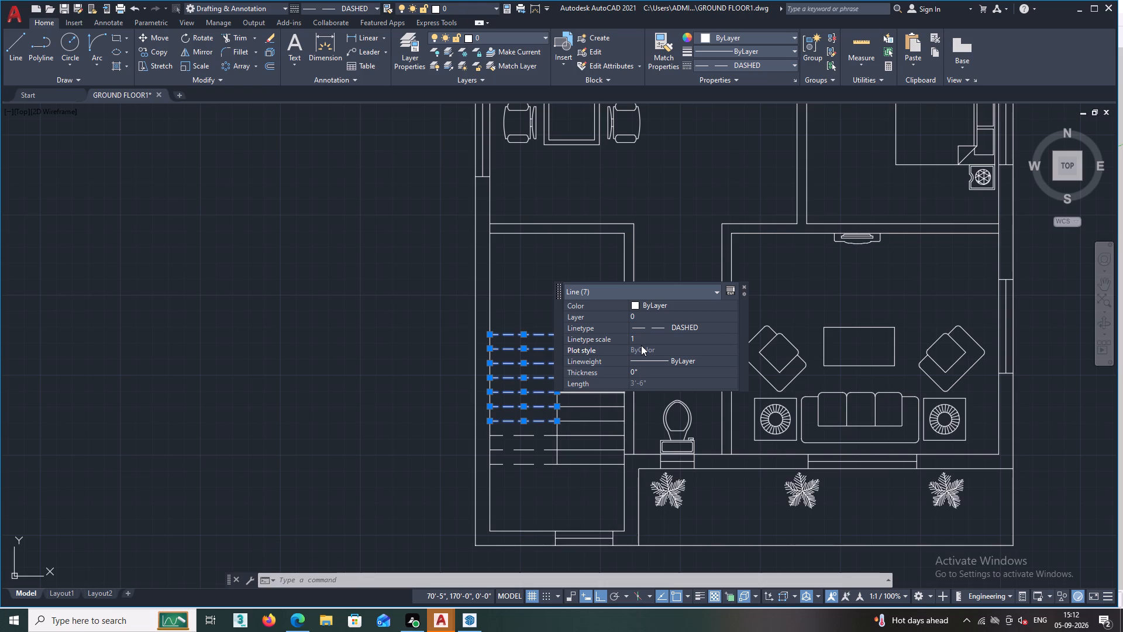
pyautogui.doubleClick(641, 335)
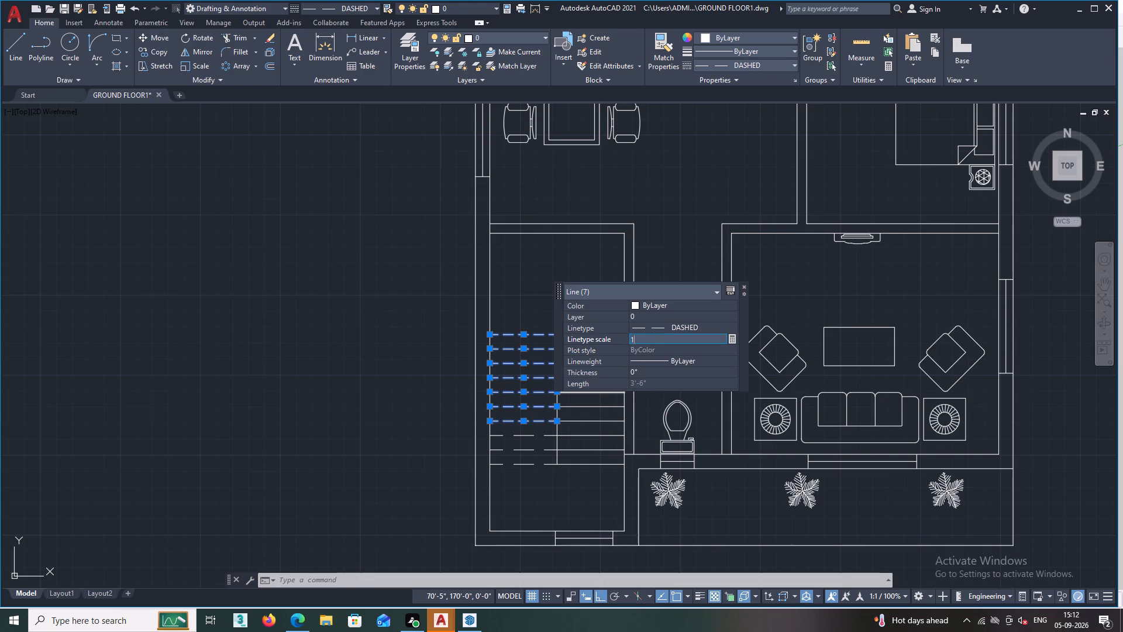
pyautogui.press('BackSpace')
pyautogui.press('.')
pyautogui.press('2')
pyautogui.press('Return')
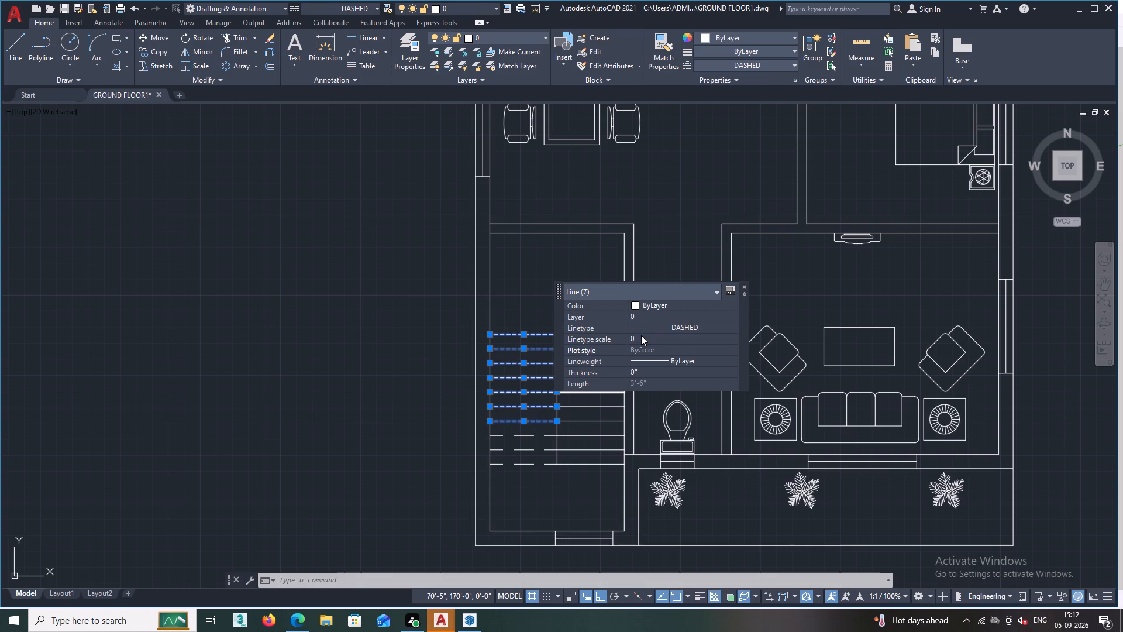
pyautogui.click(744, 284)
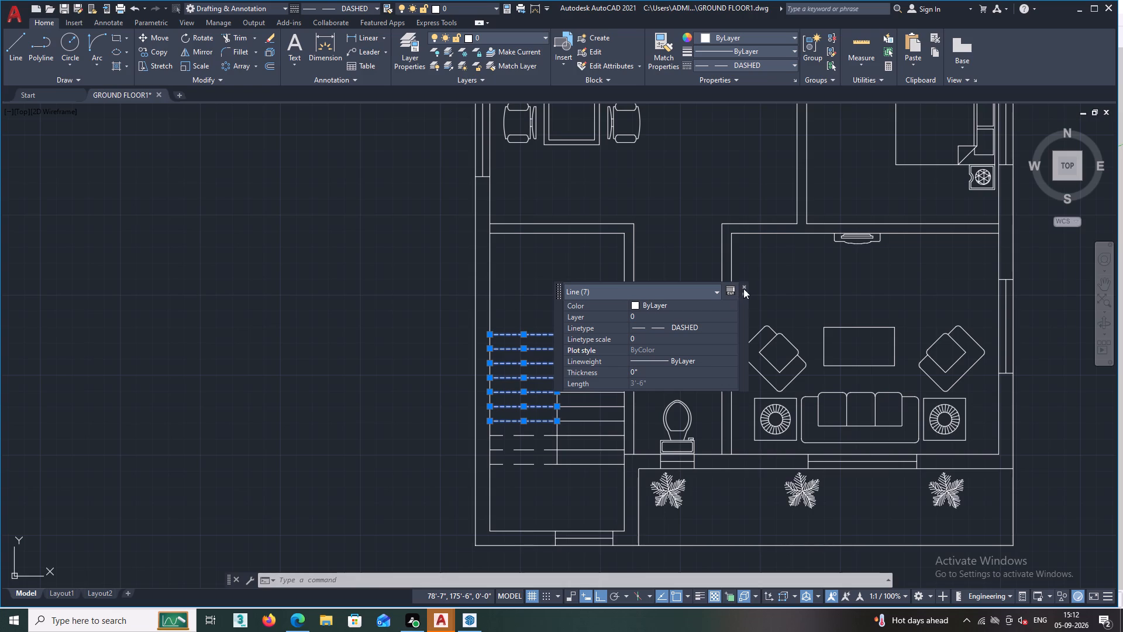
pyautogui.doubleClick(745, 284)
pyautogui.tripleClick(745, 284)
pyautogui.click(745, 284)
pyautogui.click(242, 260)
pyautogui.press('Escape')
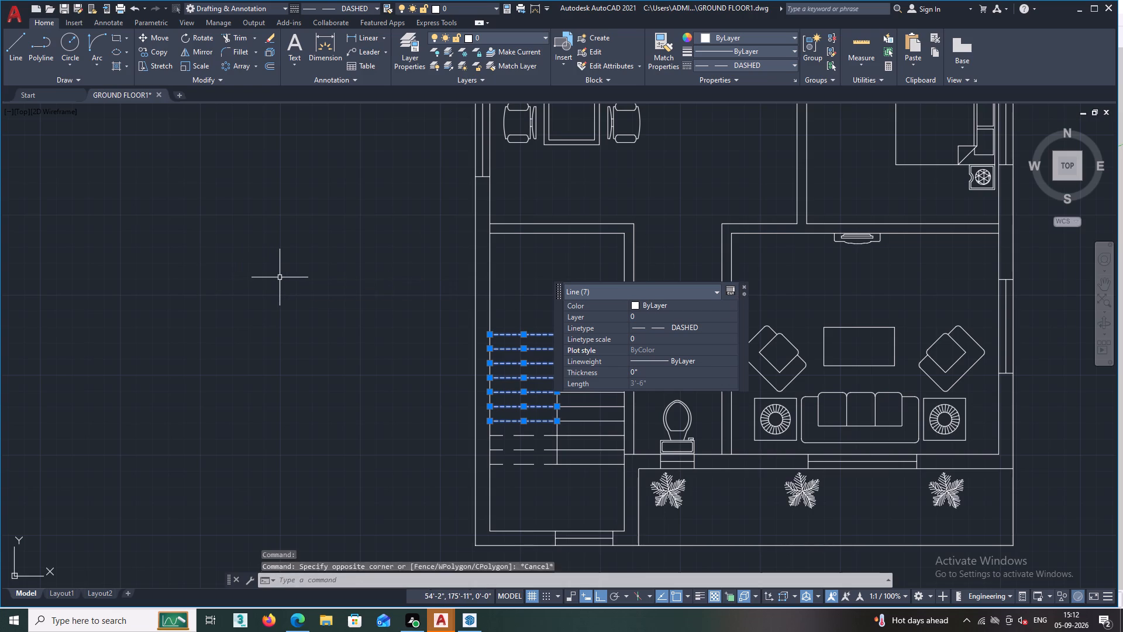
pyautogui.press('Escape')
# Set the linetype scale of the three lowest dashed tread lines in the left flight to 0.2.
pyautogui.scroll(1, 531, 470)
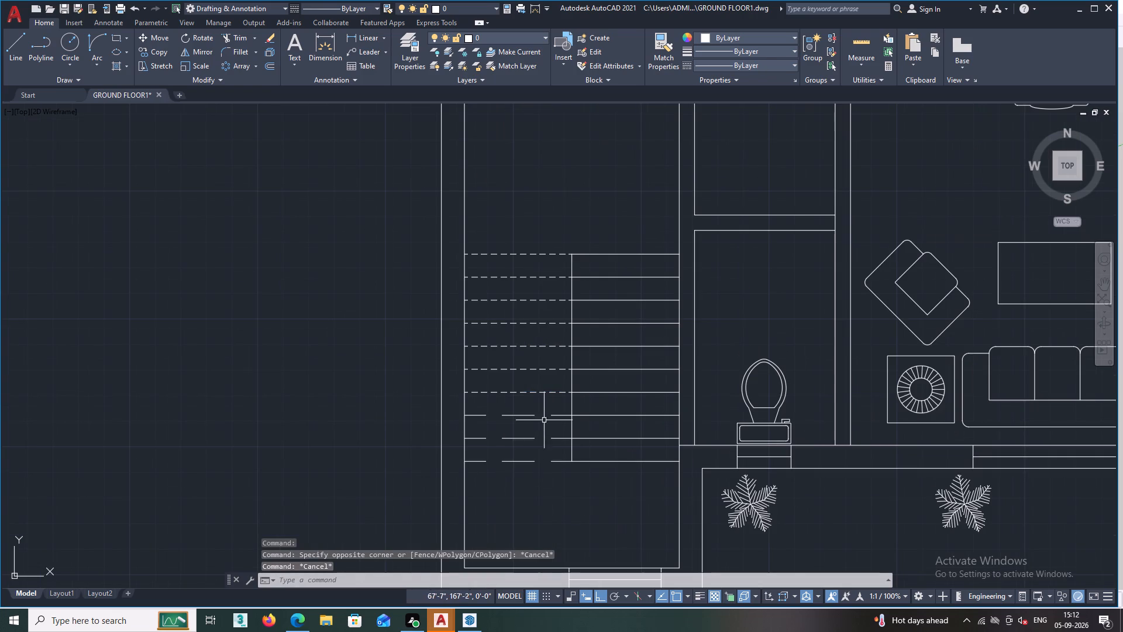
pyautogui.click(521, 415)
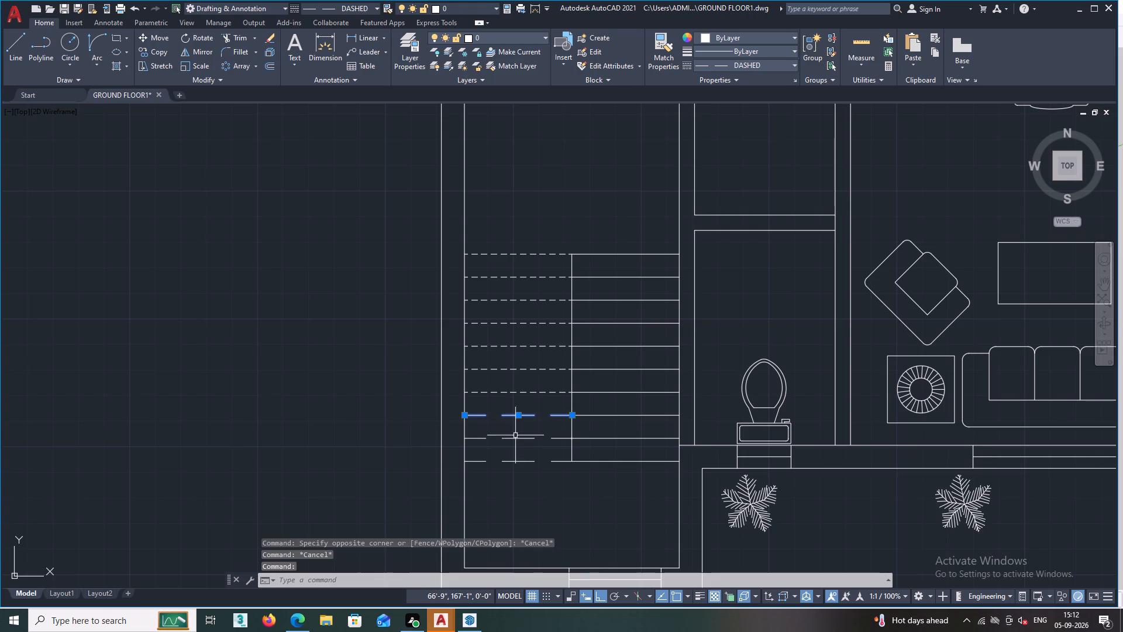
pyautogui.click(514, 439)
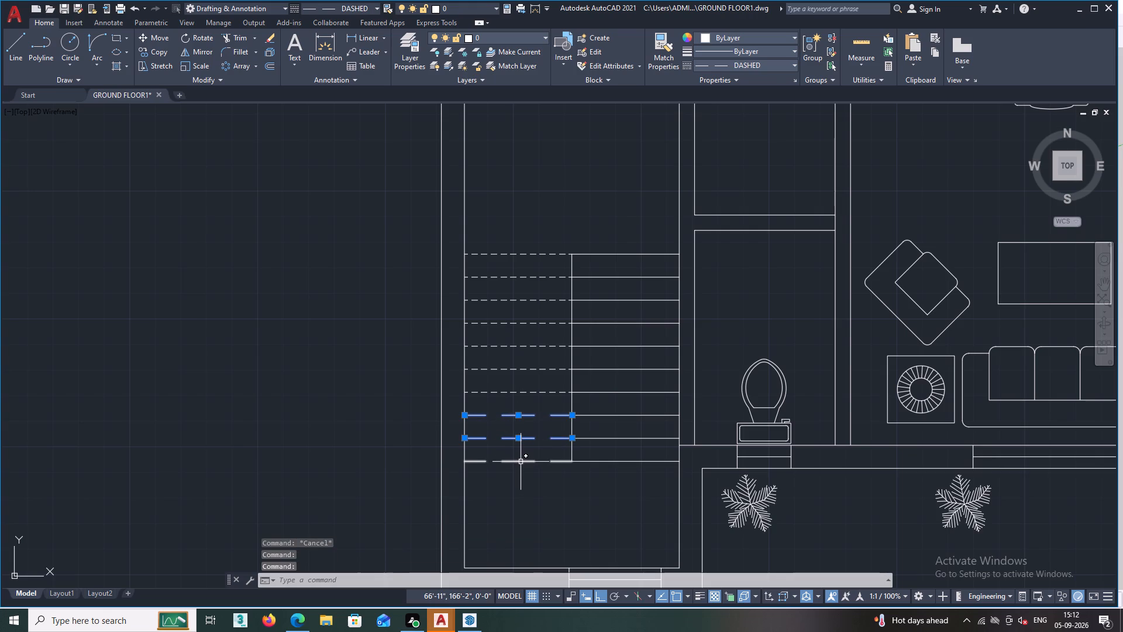
pyautogui.click(521, 462)
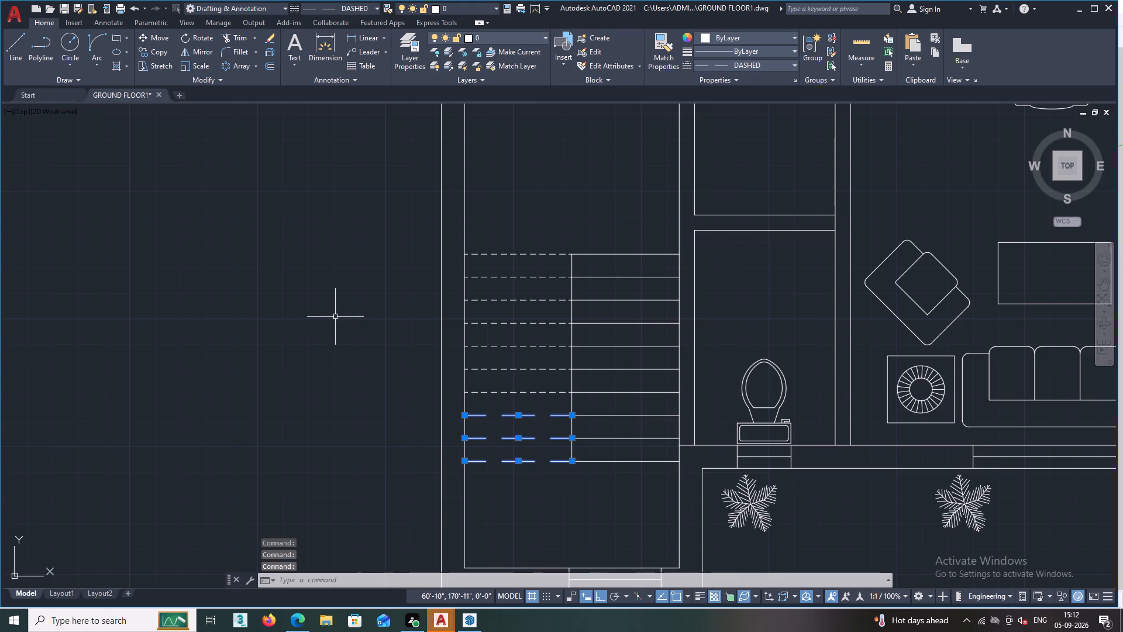
pyautogui.hotkey('ctrl', '1')
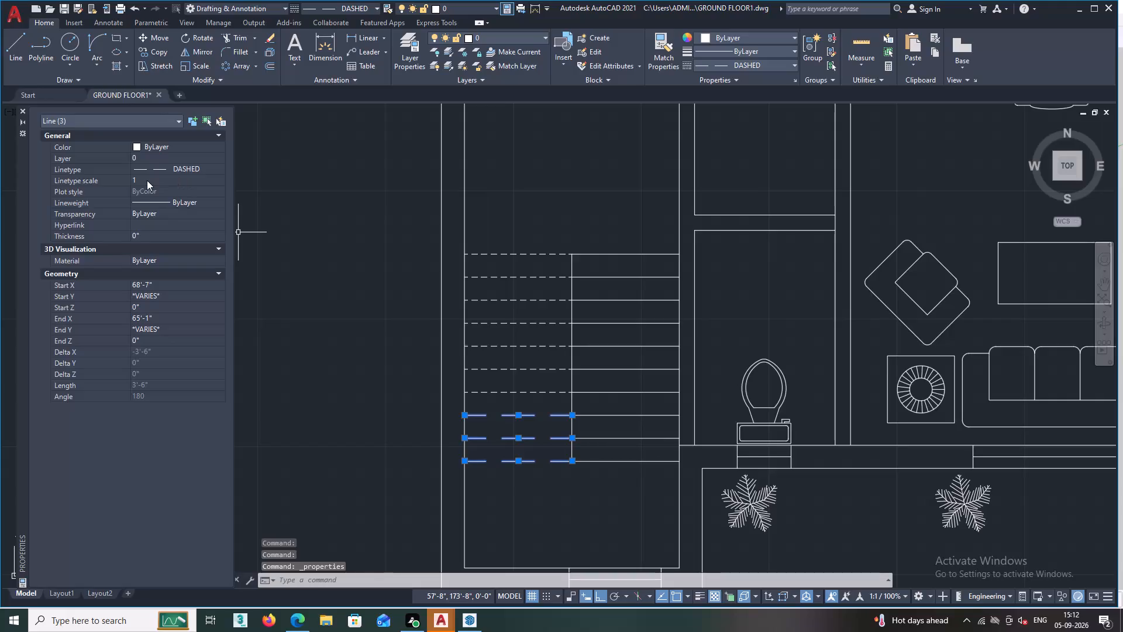
pyautogui.click(147, 180)
pyautogui.press('BackSpace')
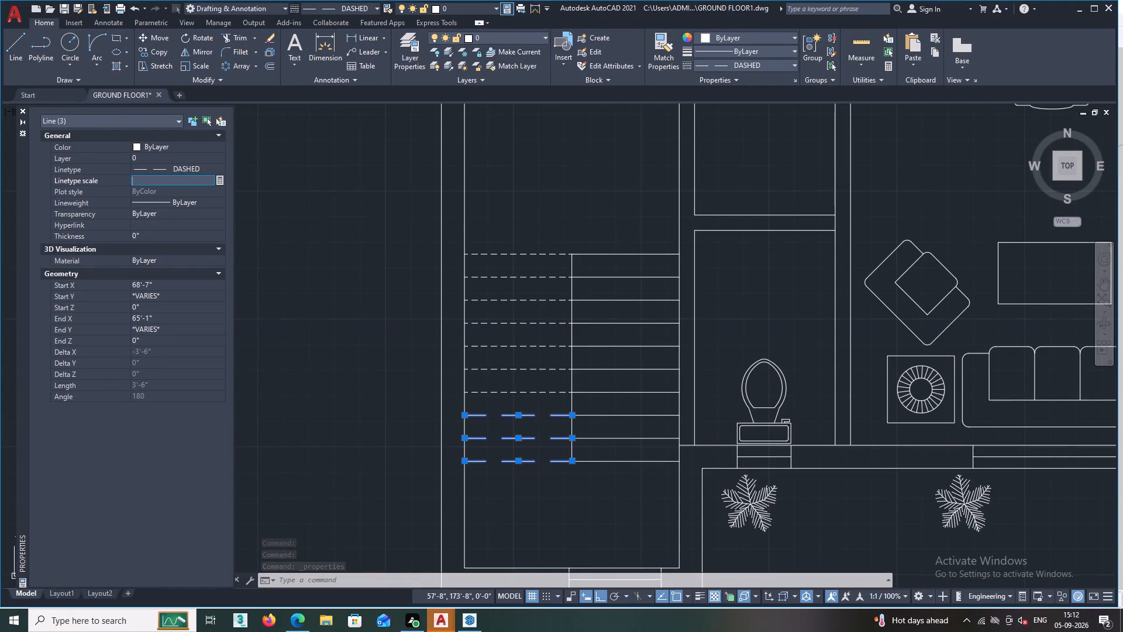
pyautogui.press('.')
pyautogui.press('2')
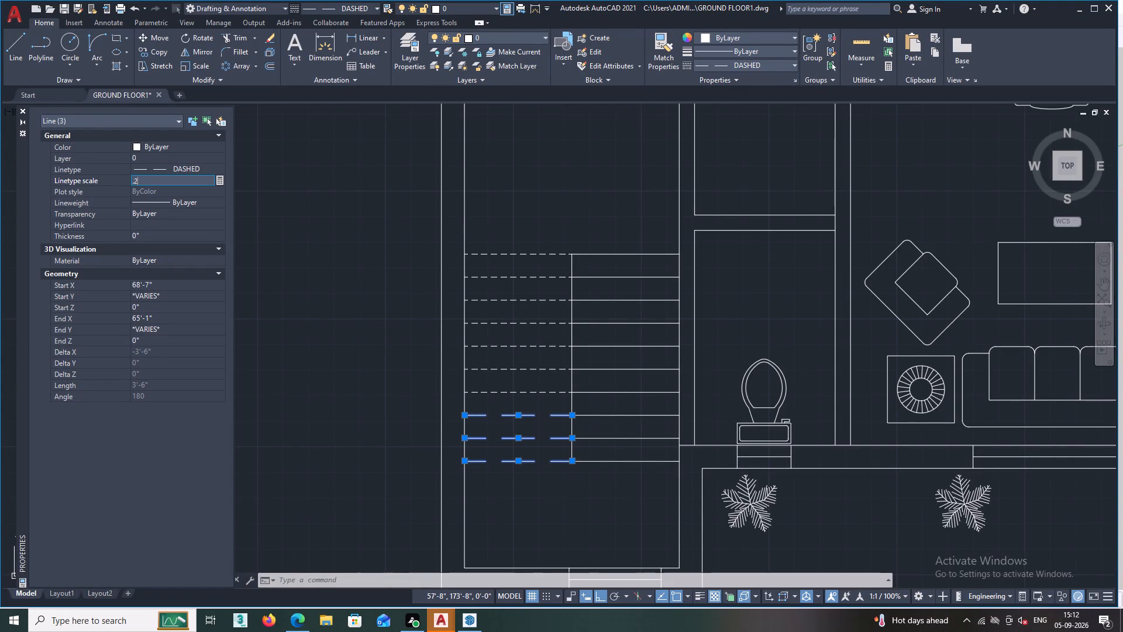
pyautogui.press('Return')
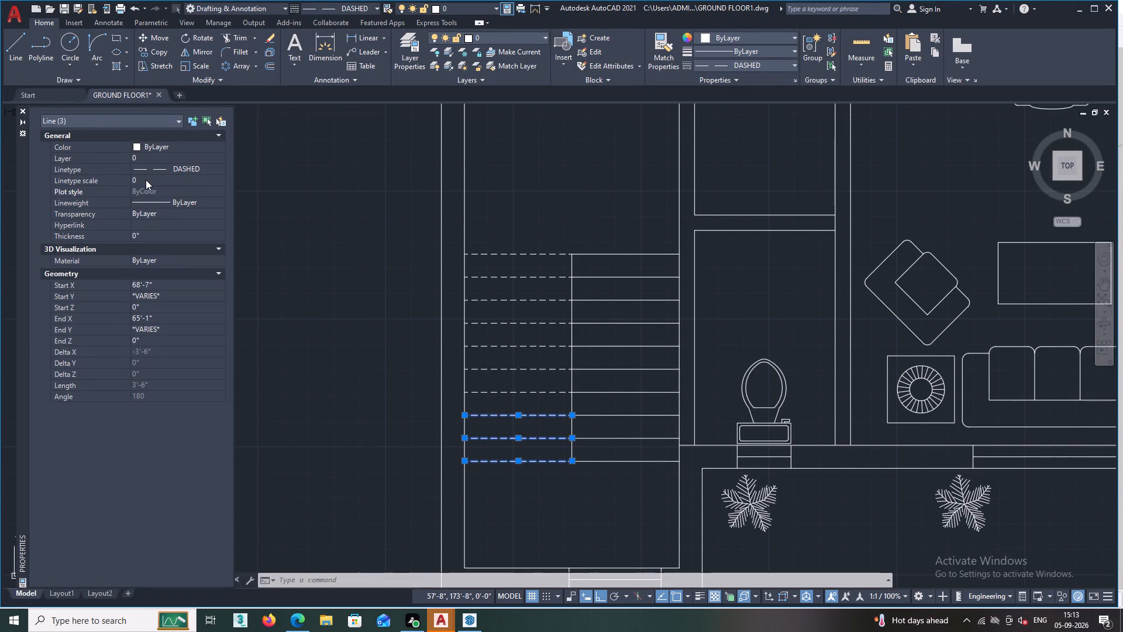
pyautogui.click(298, 180)
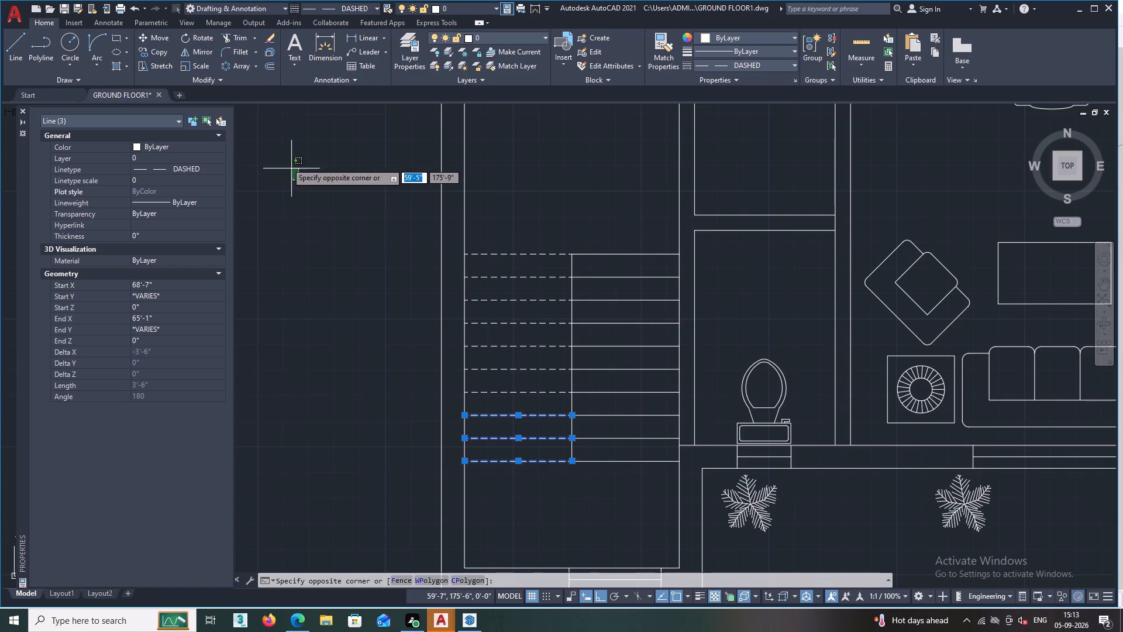
pyautogui.click(225, 109)
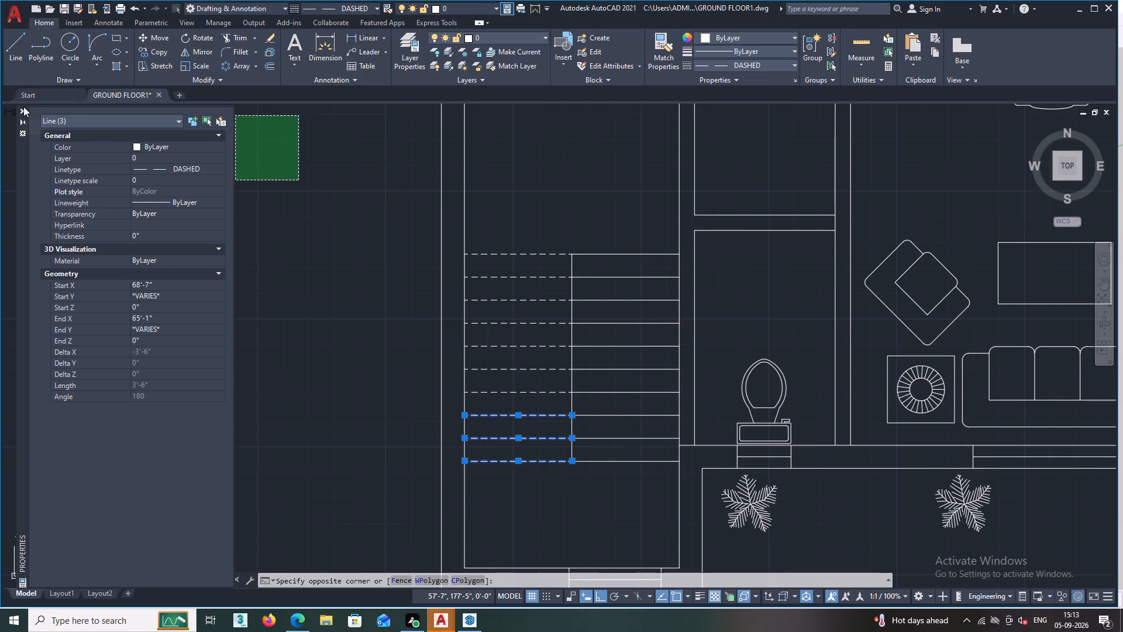
pyautogui.click(23, 109)
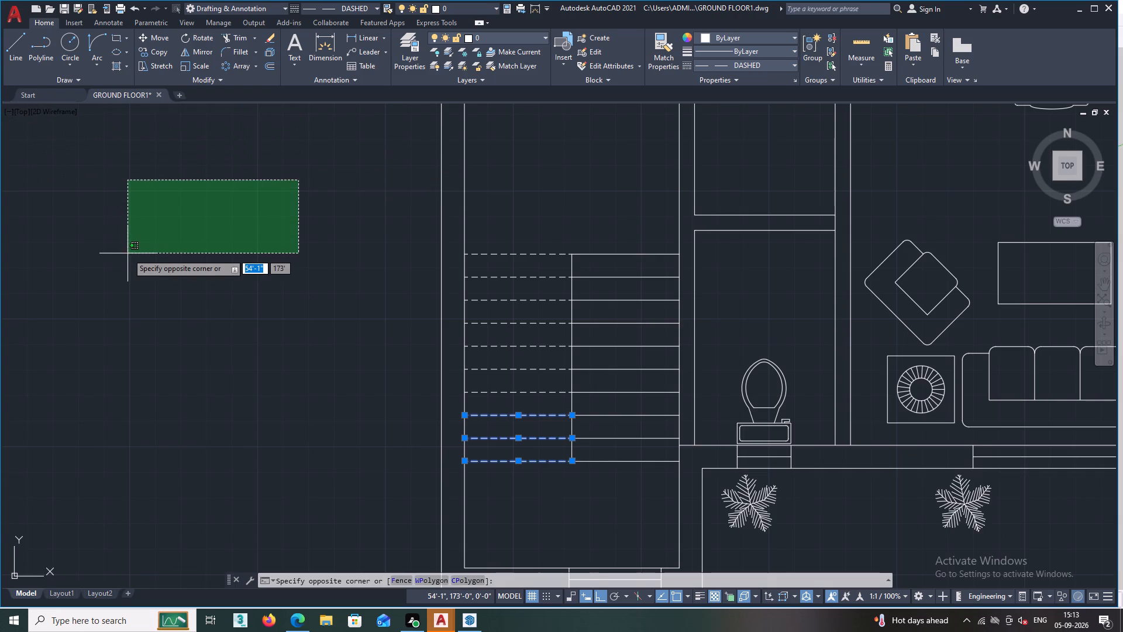
pyautogui.press('space')
pyautogui.press('space')
pyautogui.press('space')
pyautogui.doubleClick(212, 269)
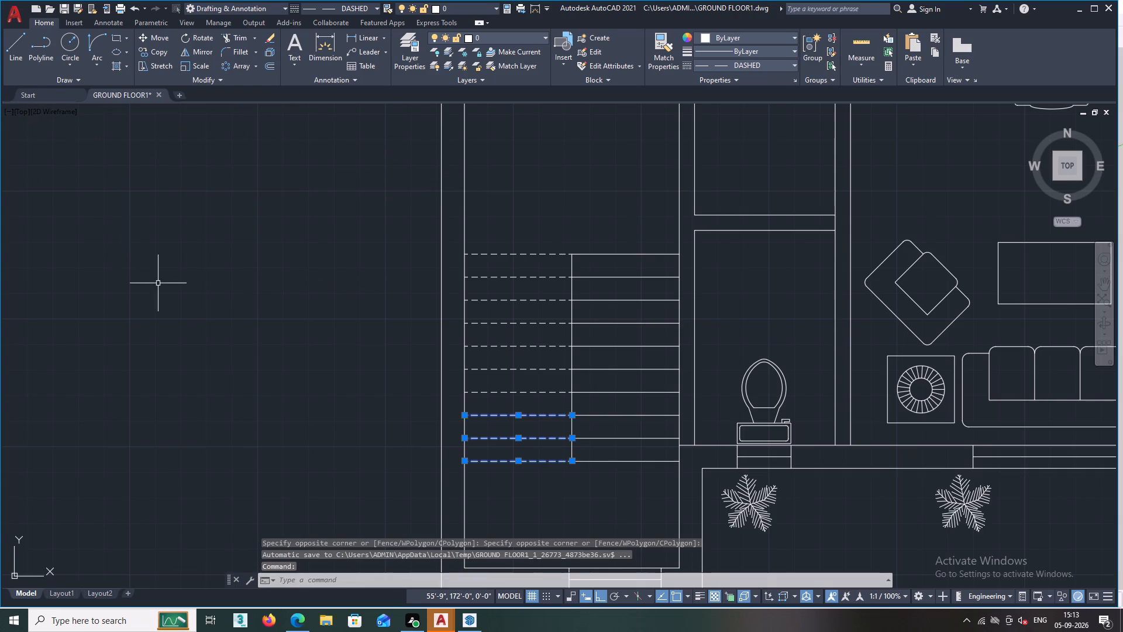
pyautogui.click(307, 322)
pyautogui.press('space')
pyautogui.press('space')
pyautogui.press('space')
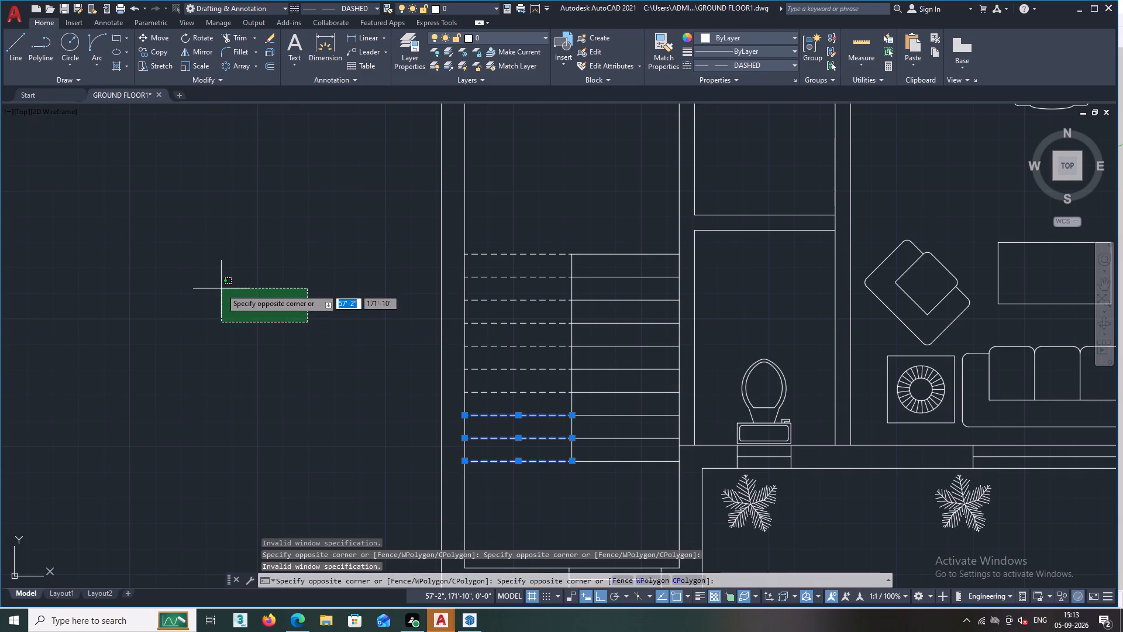
pyautogui.press('Escape')
pyautogui.press('Escape')
# Examine the ground floor plan, including the staircase, the furnished rooms and the TV unit on the living room's upper wall.
pyautogui.scroll(-1, 266, 294)
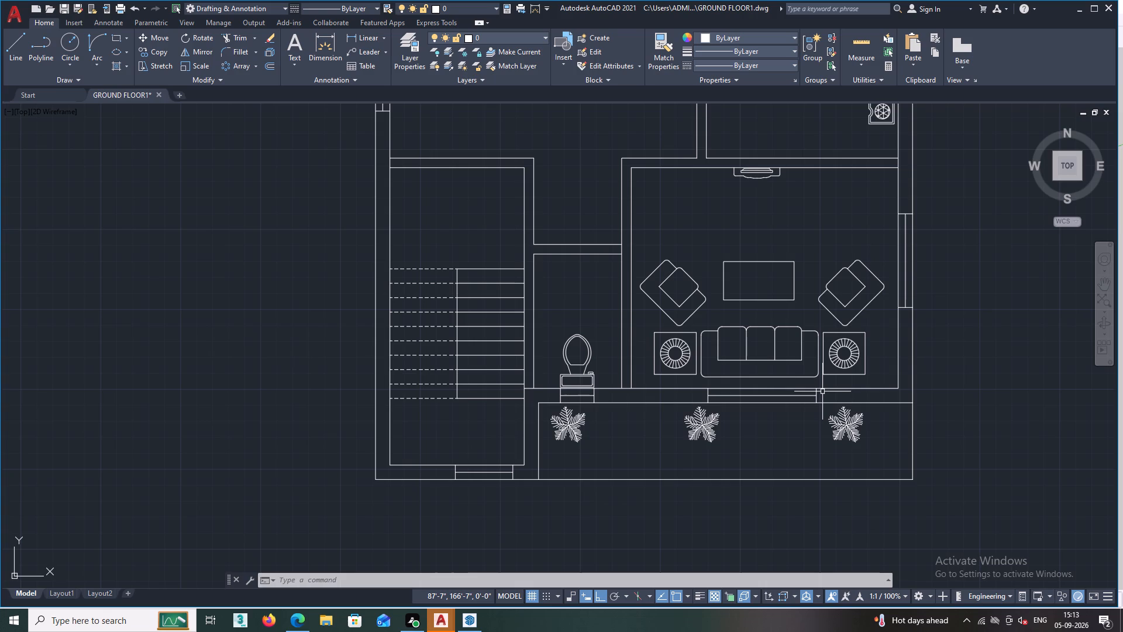
pyautogui.scroll(1, 822, 391)
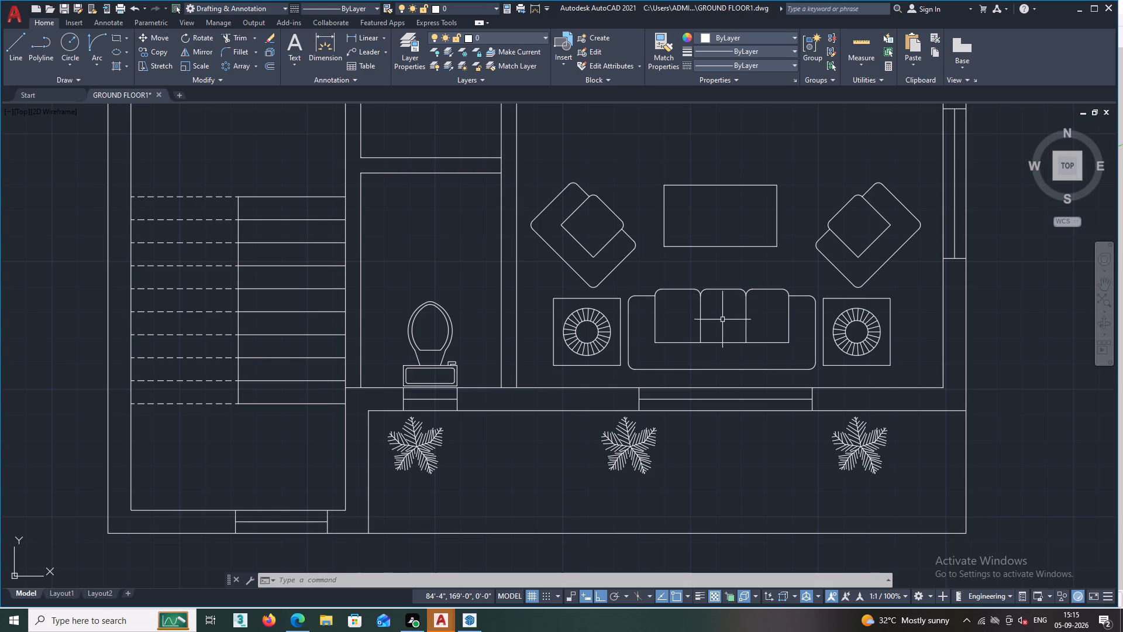
pyautogui.scroll(-3, 724, 322)
pyautogui.scroll(-1, 674, 218)
pyautogui.moveTo(672, 219); pyautogui.dragTo(618, 284, button='middle')
pyautogui.scroll(1, 612, 298)
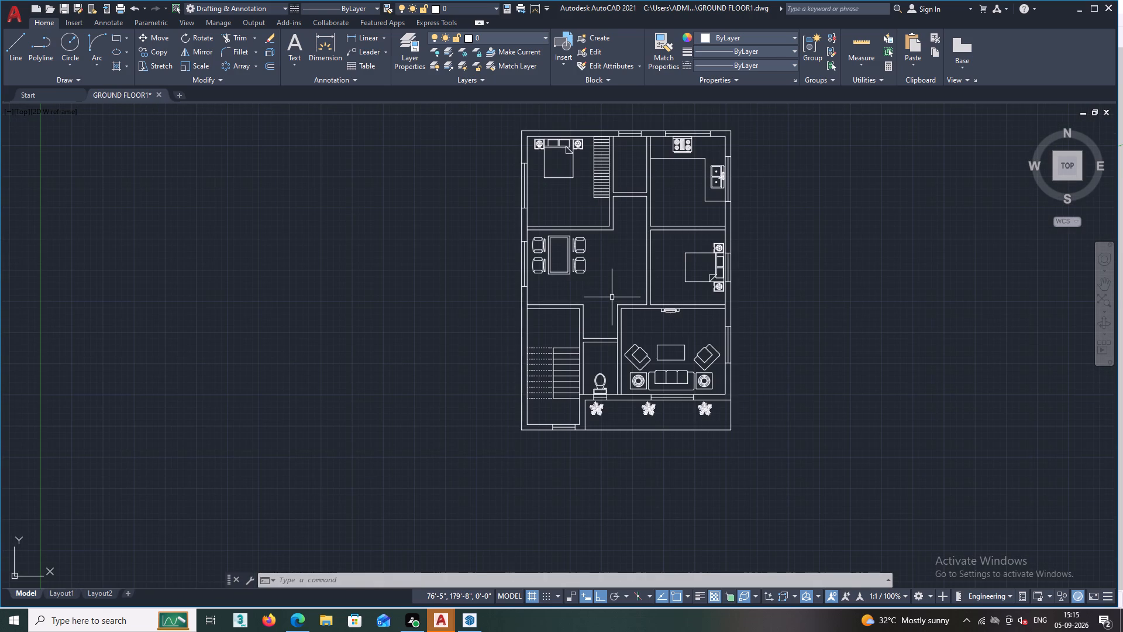
pyautogui.scroll(1, 612, 297)
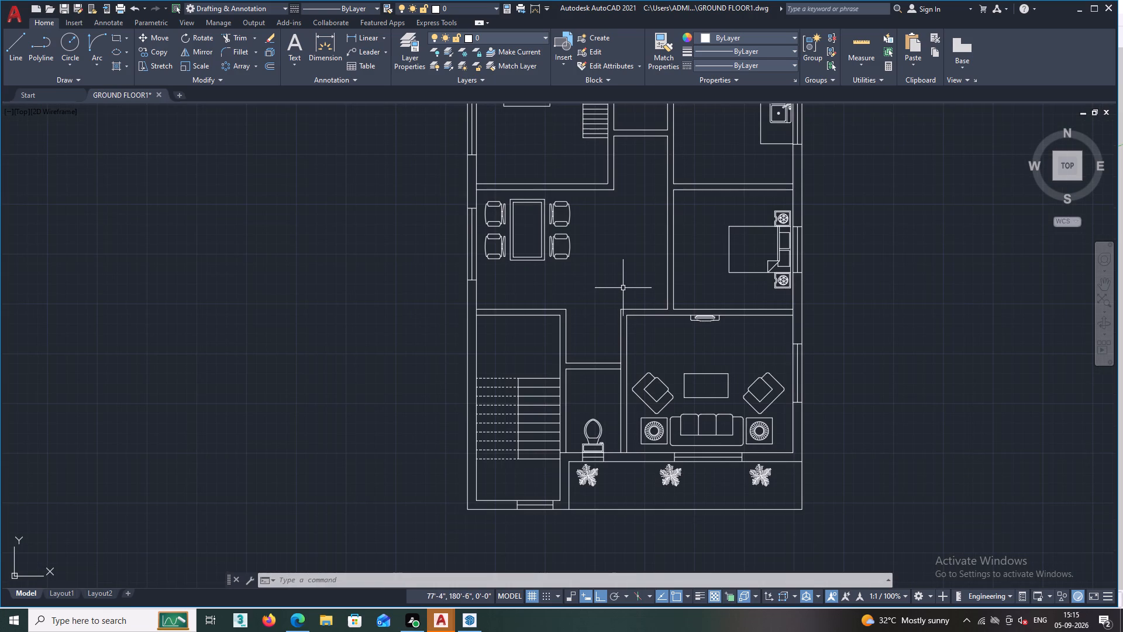
pyautogui.moveTo(643, 246); pyautogui.dragTo(507, 270, button='middle')
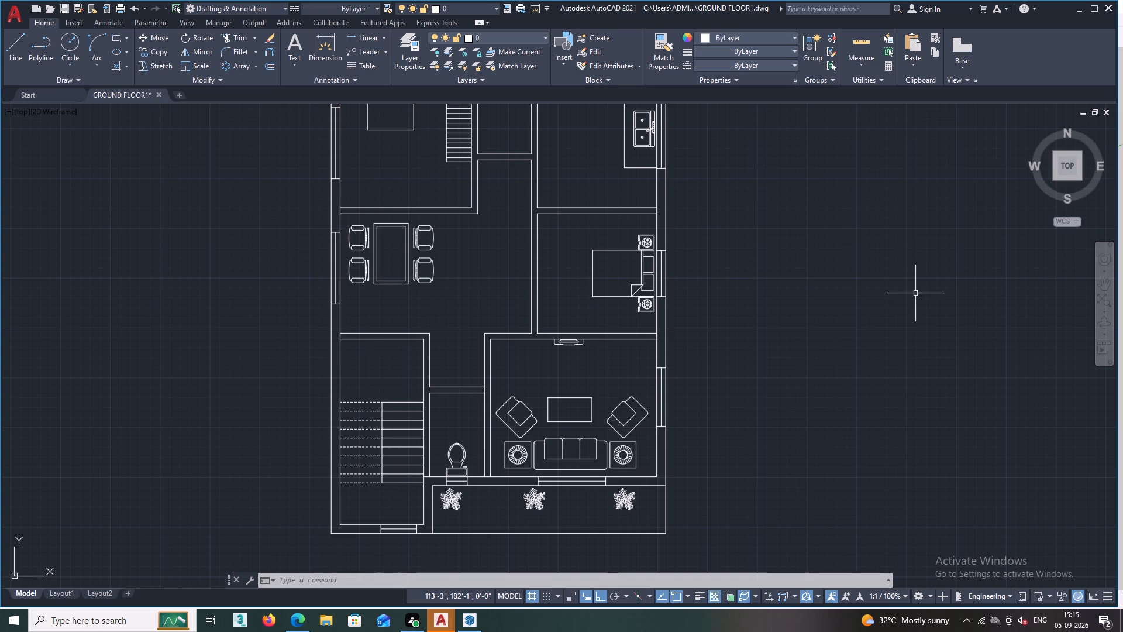
pyautogui.scroll(1, 529, 316)
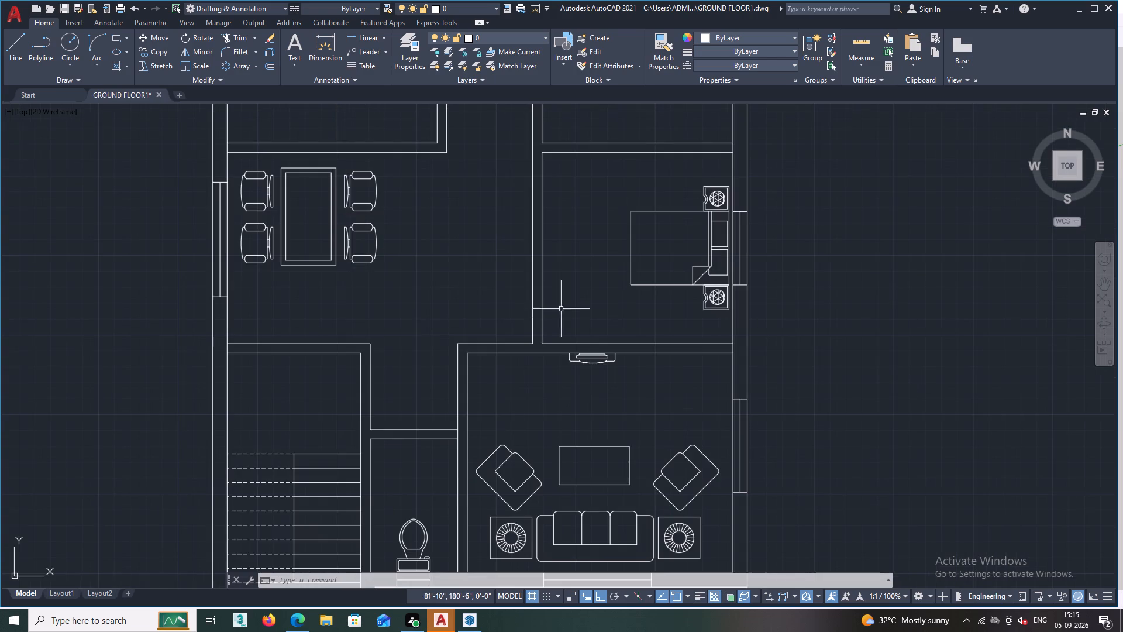
pyautogui.scroll(1, 667, 290)
pyautogui.scroll(-1, 667, 290)
pyautogui.moveTo(628, 296); pyautogui.dragTo(630, 295, button='middle')
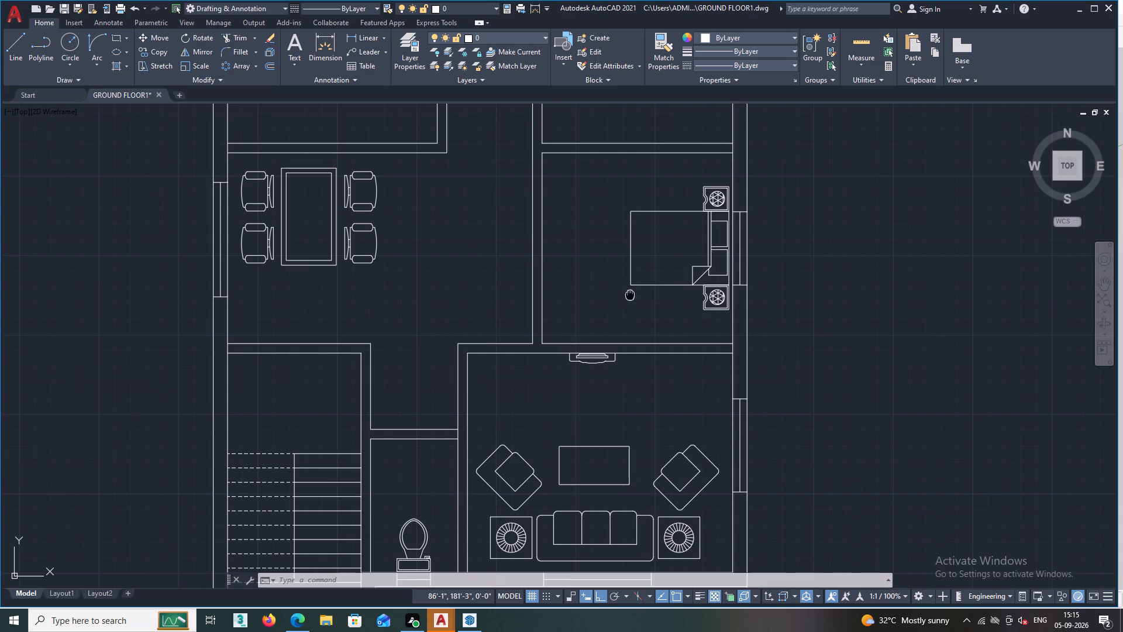
pyautogui.moveTo(630, 295); pyautogui.dragTo(690, 284, button='middle')
pyautogui.scroll(2, 614, 367)
pyautogui.scroll(2, 703, 324)
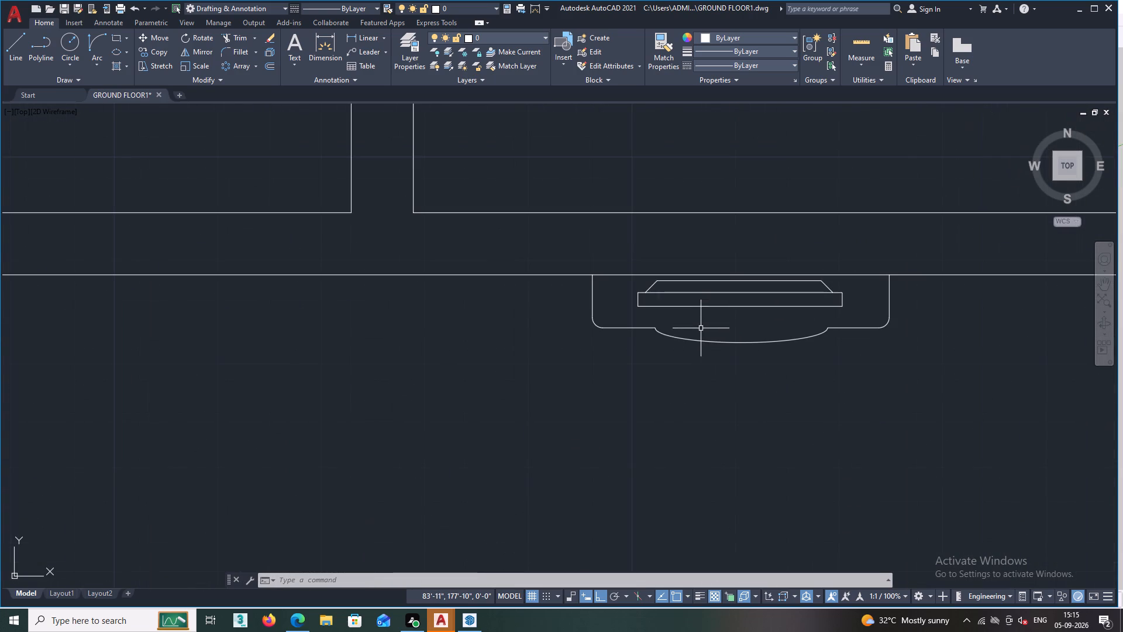
# Examine the TV unit on the living room's upper wall and the layout of the furnished ground floor plan.
pyautogui.scroll(7, 657, 329)
pyautogui.scroll(-11, 655, 310)
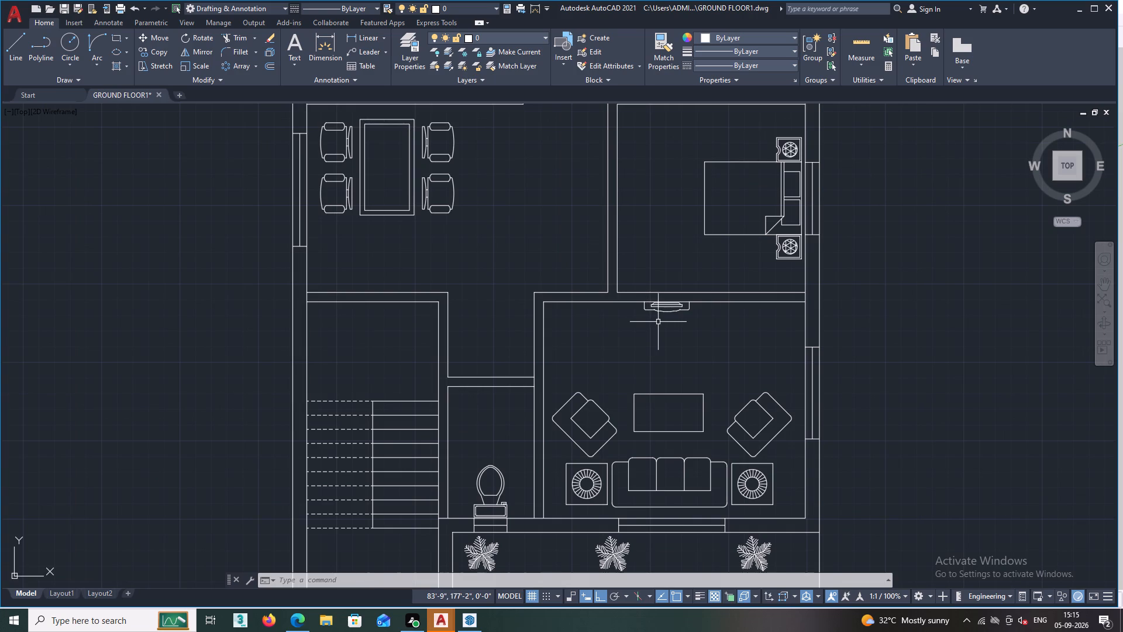
pyautogui.scroll(3, 658, 322)
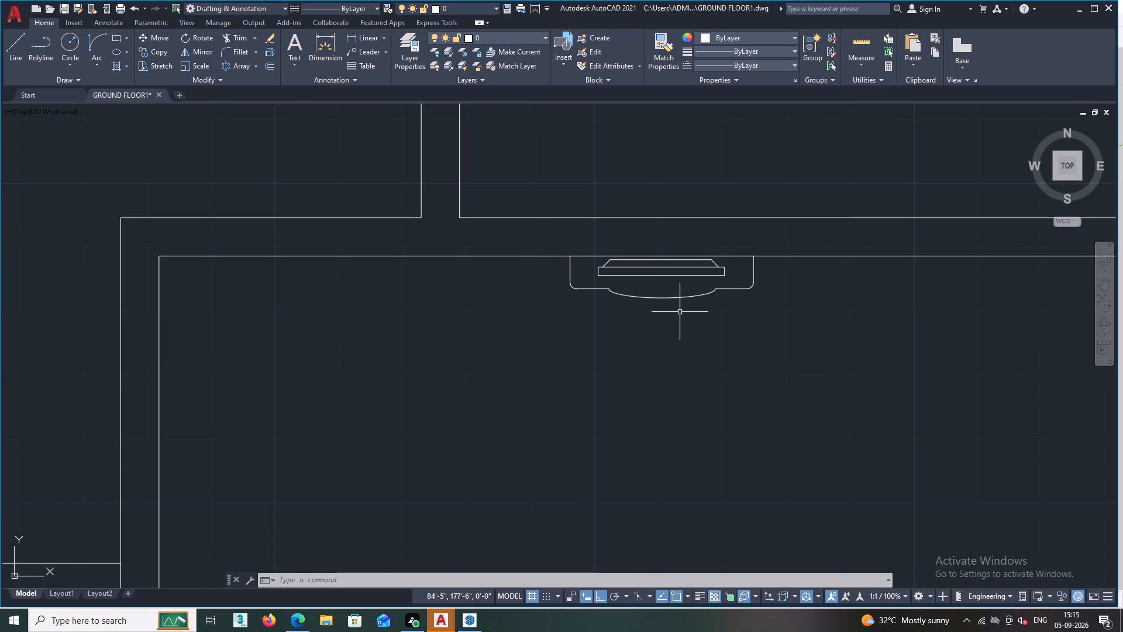
pyautogui.scroll(-2, 680, 312)
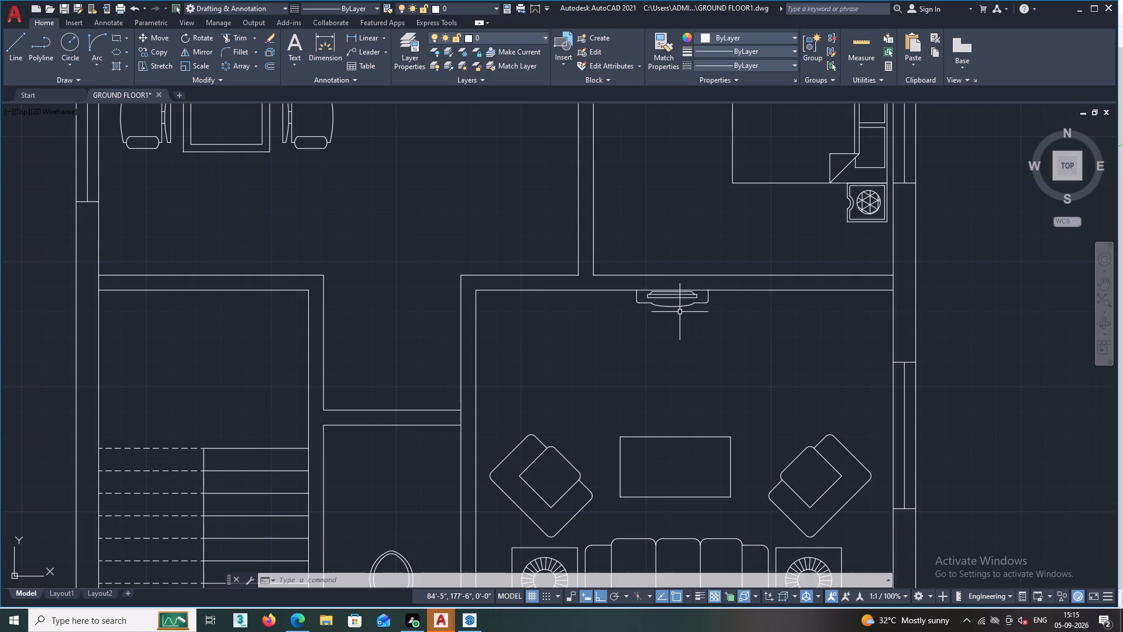
pyautogui.scroll(-2, 680, 334)
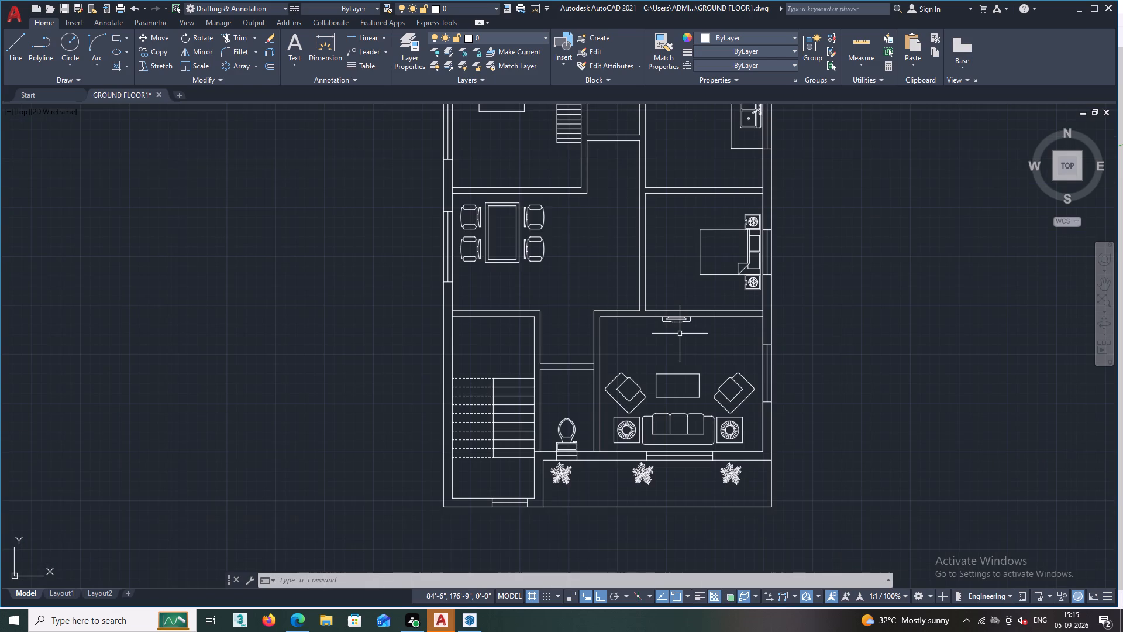
pyautogui.scroll(-1, 681, 332)
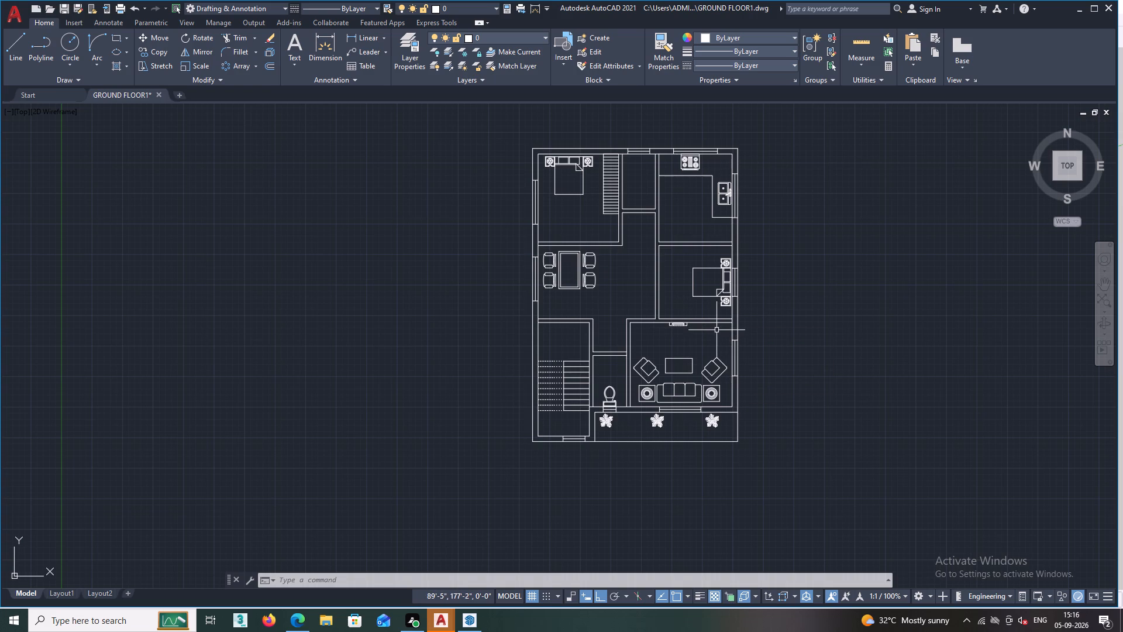
pyautogui.scroll(1, 709, 286)
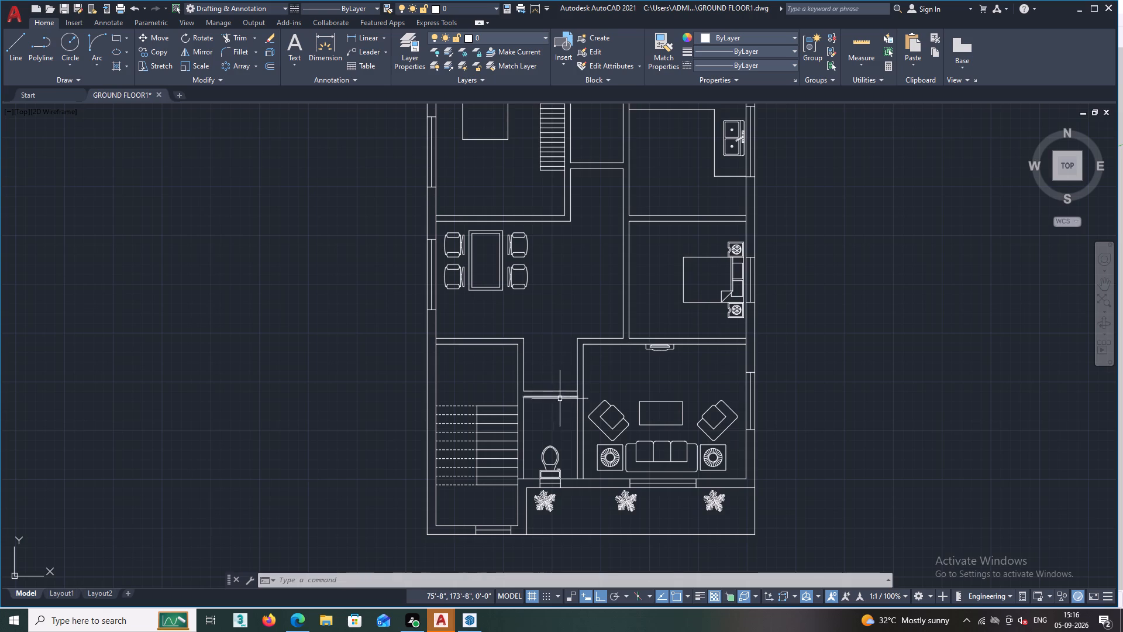
# Quick-measure the clearances around the staircase landing and across the dining area and the passage above the toilet.
pyautogui.scroll(1, 564, 402)
pyautogui.write('L')
pyautogui.press('space')
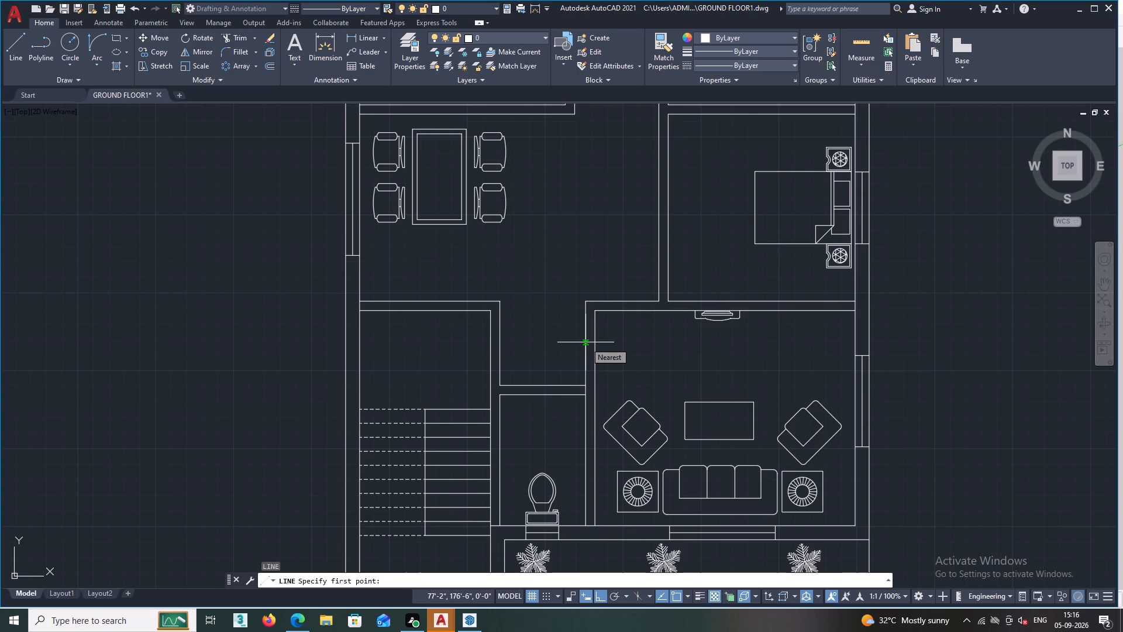
pyautogui.click(853, 40)
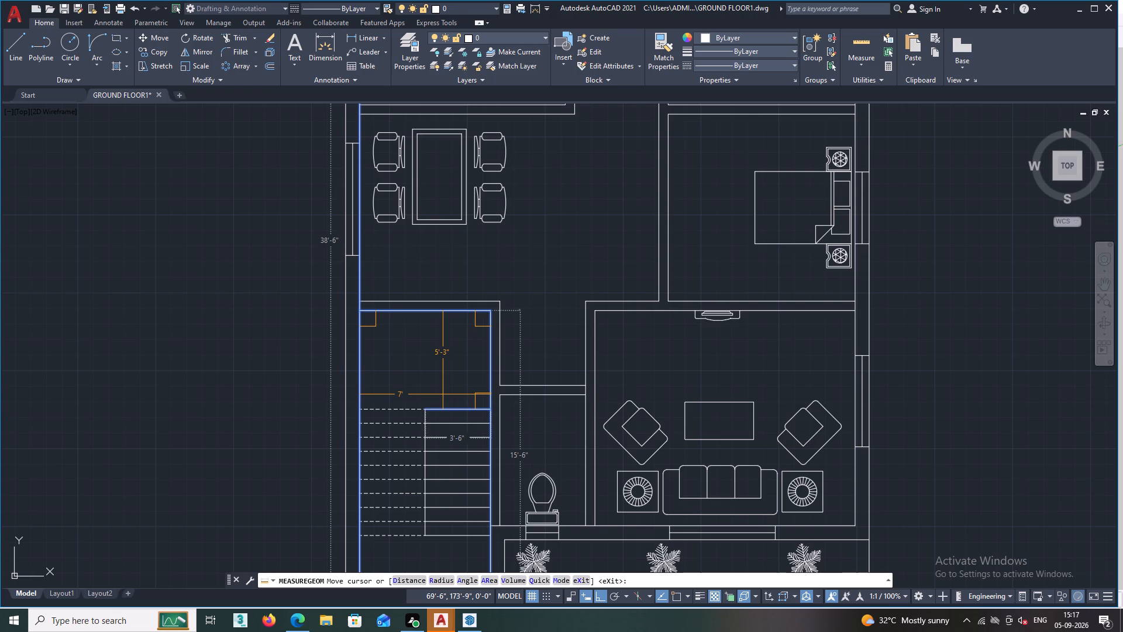
pyautogui.scroll(-1, 443, 394)
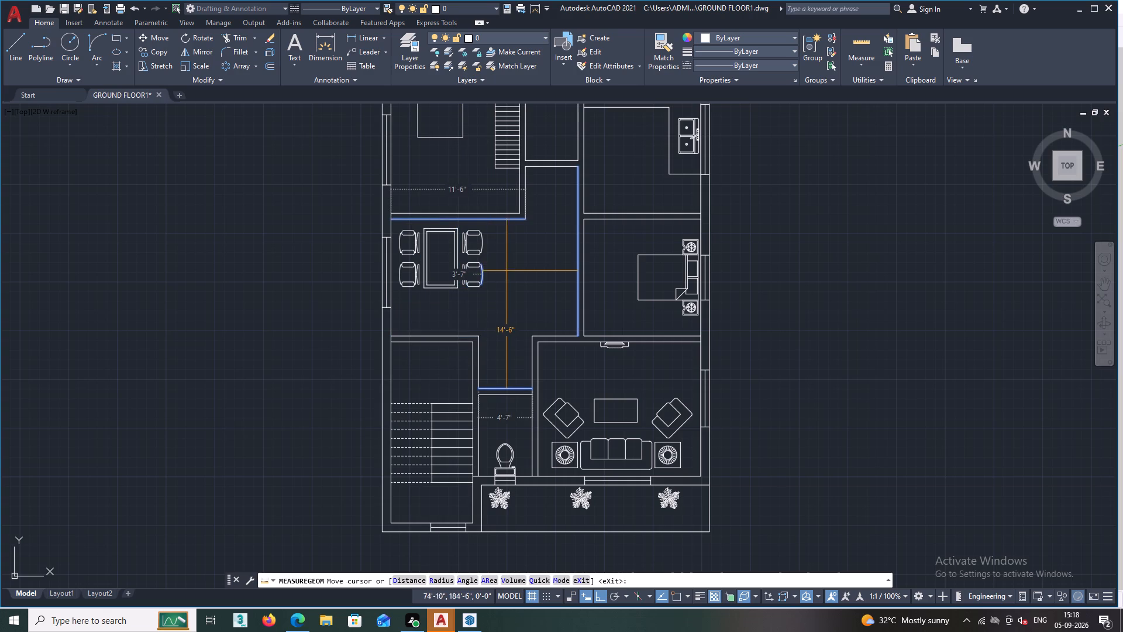
pyautogui.press('Escape')
# Examine the living room's TV unit up close and the surrounding rooms of the ground floor plan.
pyautogui.scroll(1, 518, 396)
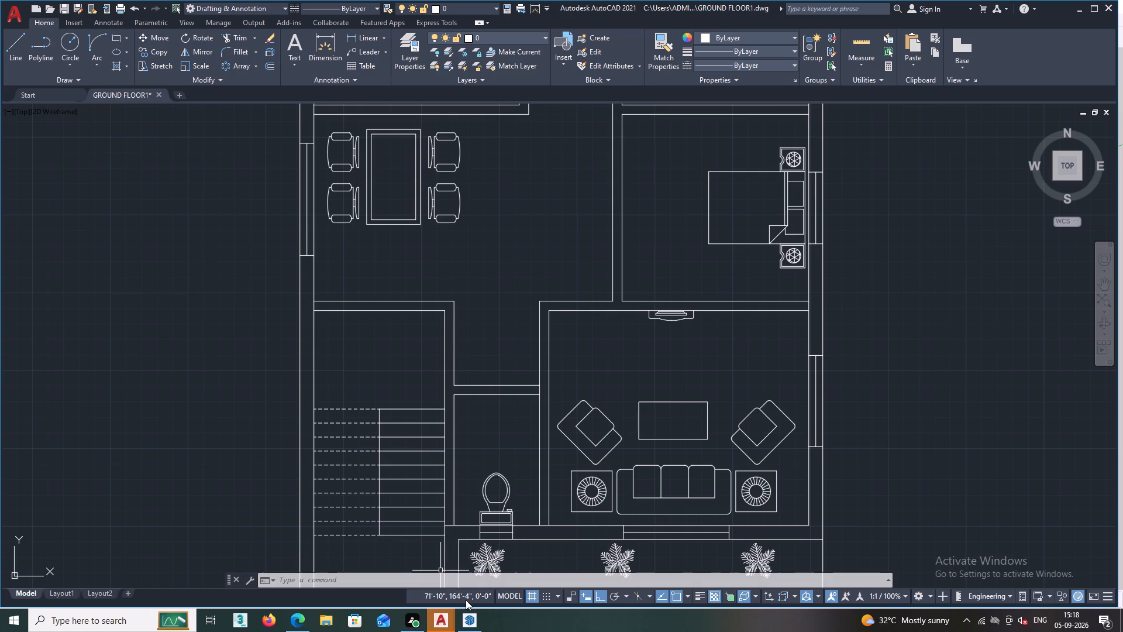
pyautogui.scroll(-1, 466, 600)
pyautogui.scroll(-3, 503, 524)
pyautogui.scroll(2, 473, 556)
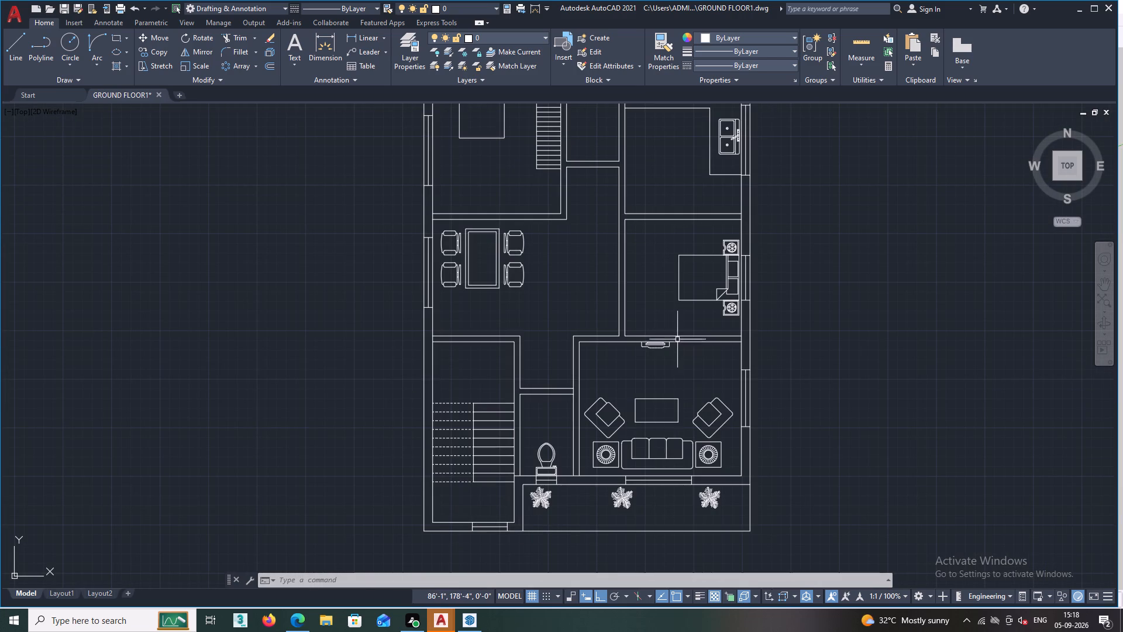
pyautogui.scroll(5, 677, 339)
pyautogui.scroll(1, 555, 350)
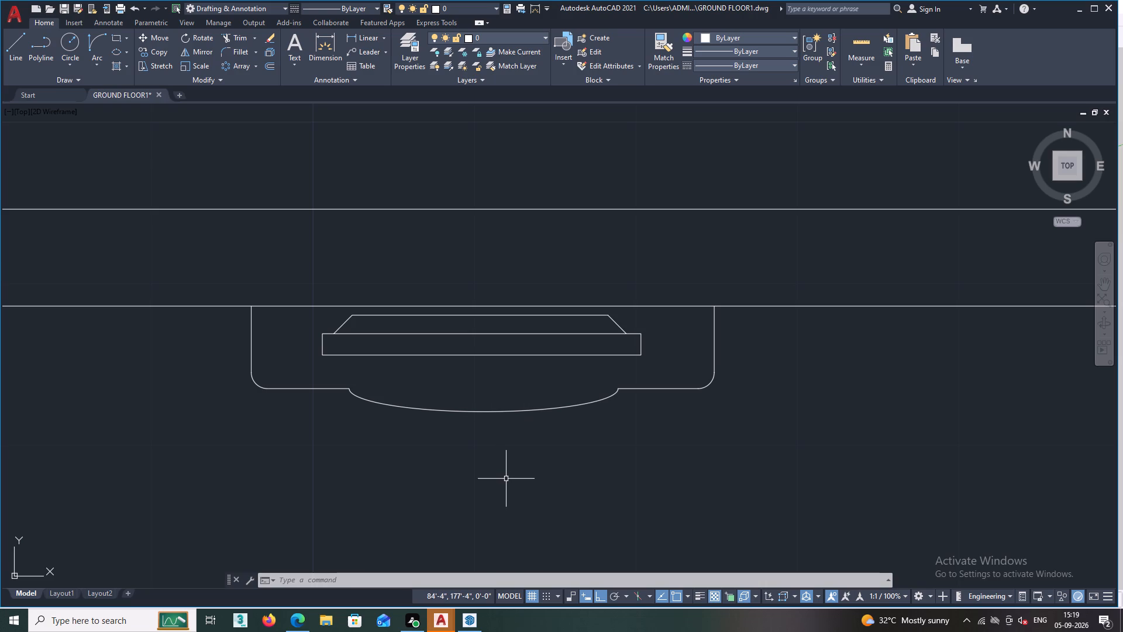
pyautogui.scroll(-3, 528, 441)
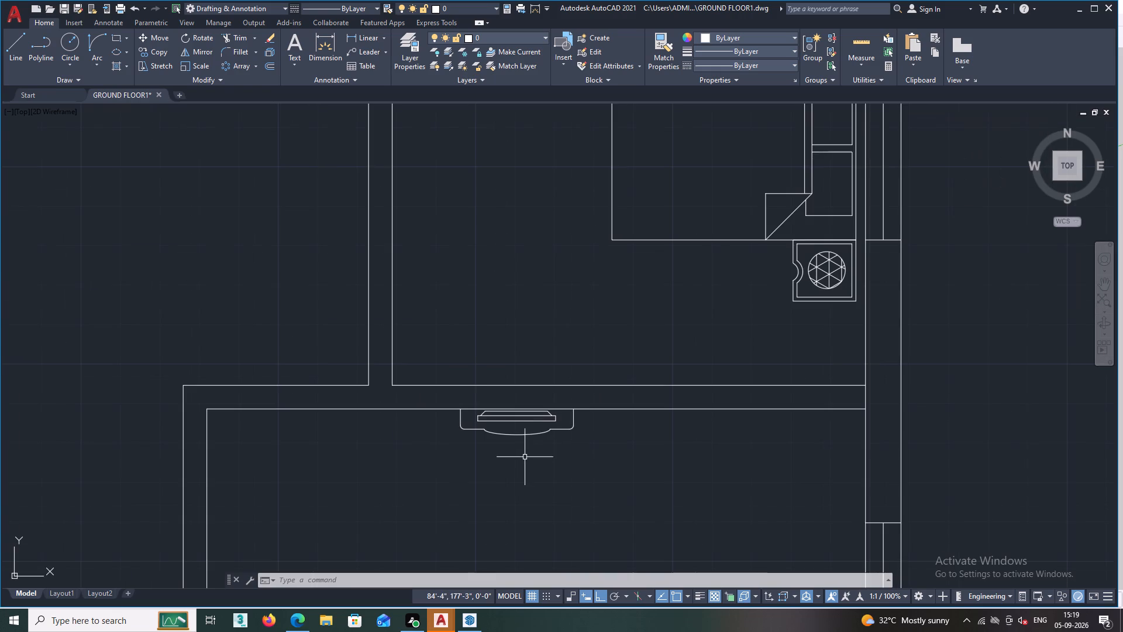
pyautogui.scroll(-1, 516, 465)
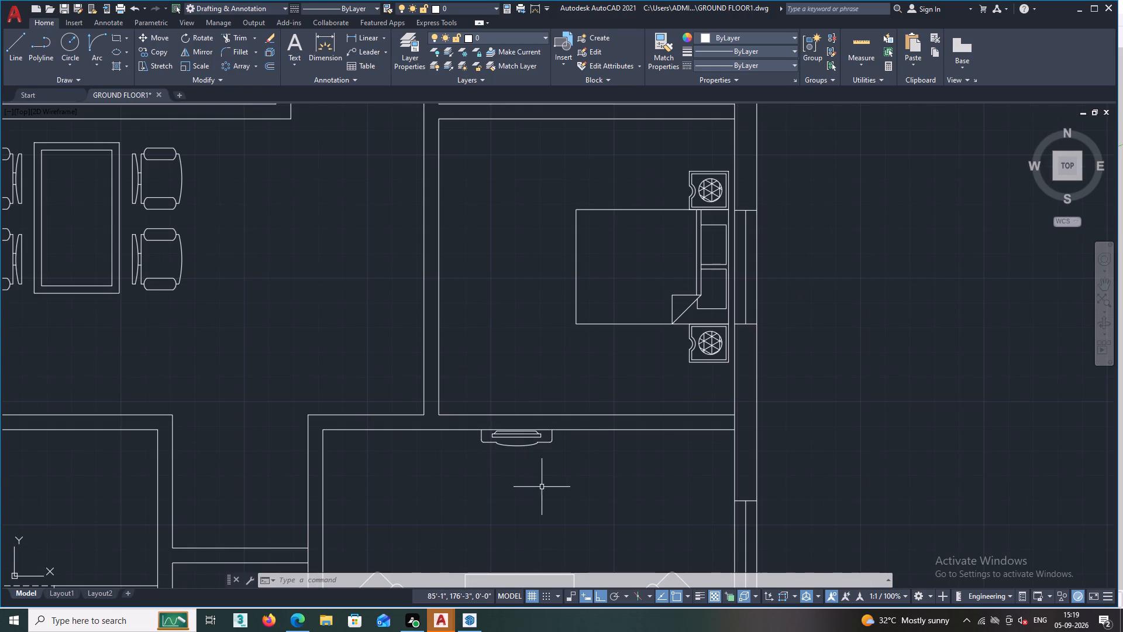
pyautogui.scroll(-3, 678, 339)
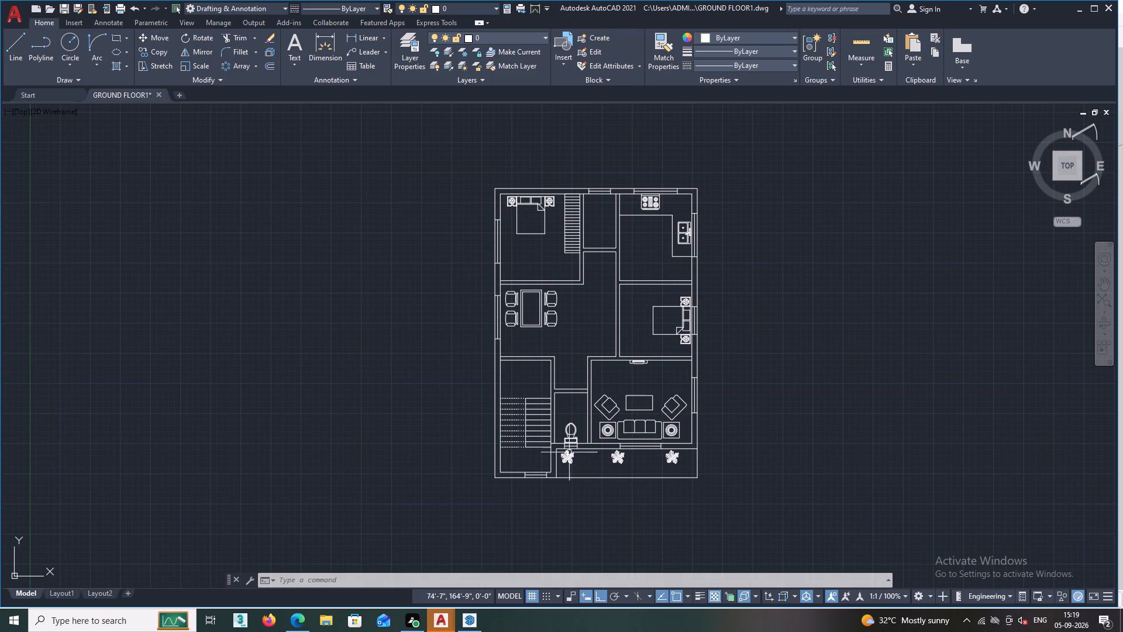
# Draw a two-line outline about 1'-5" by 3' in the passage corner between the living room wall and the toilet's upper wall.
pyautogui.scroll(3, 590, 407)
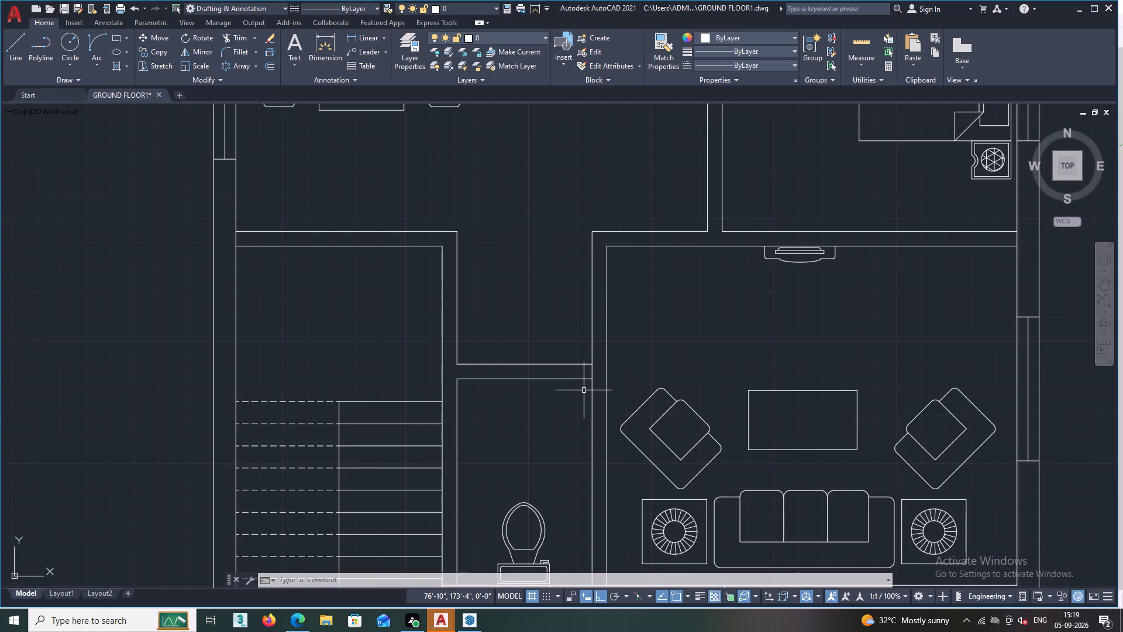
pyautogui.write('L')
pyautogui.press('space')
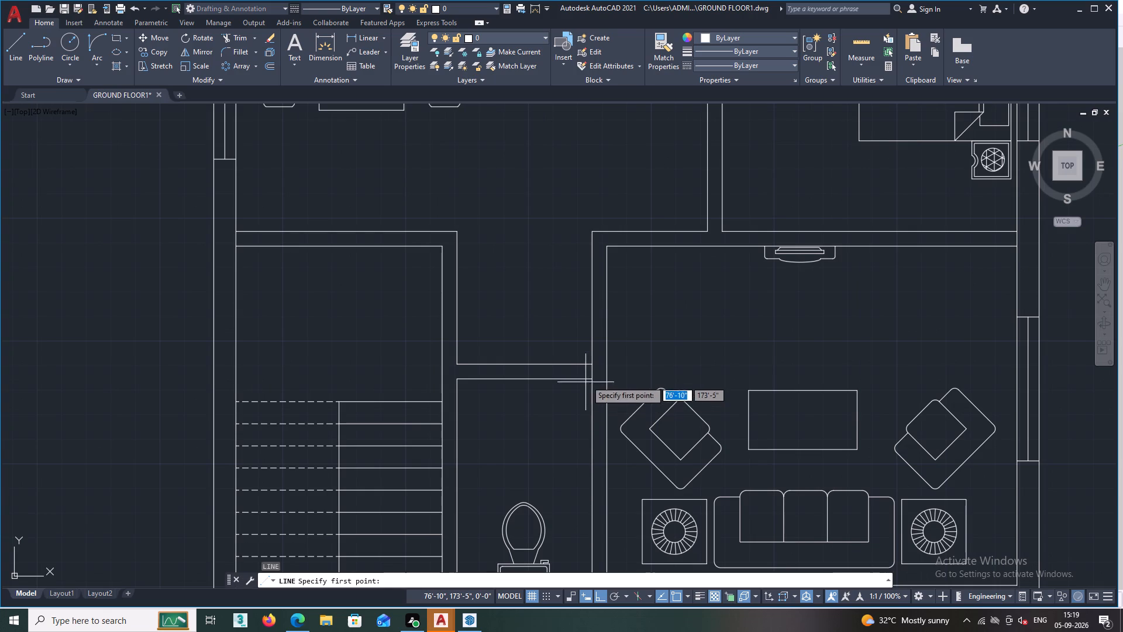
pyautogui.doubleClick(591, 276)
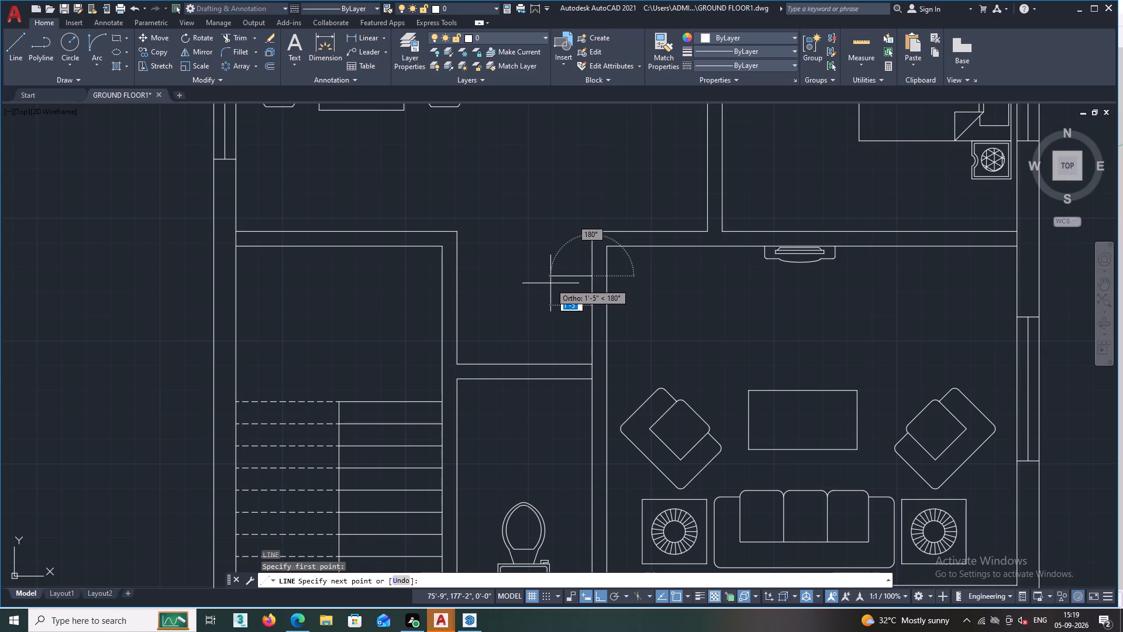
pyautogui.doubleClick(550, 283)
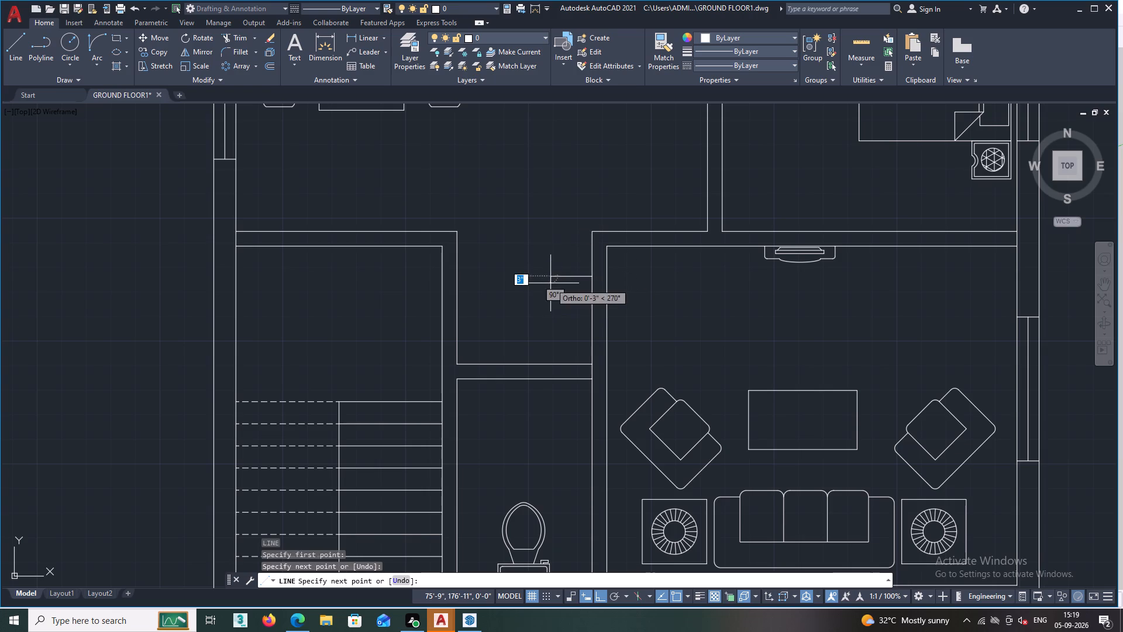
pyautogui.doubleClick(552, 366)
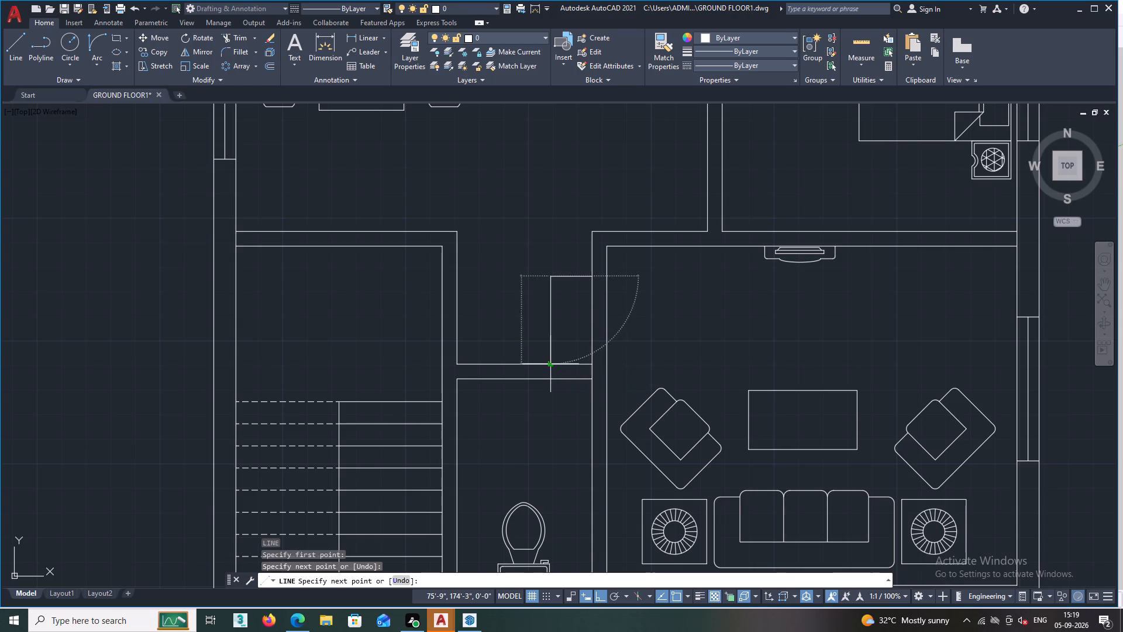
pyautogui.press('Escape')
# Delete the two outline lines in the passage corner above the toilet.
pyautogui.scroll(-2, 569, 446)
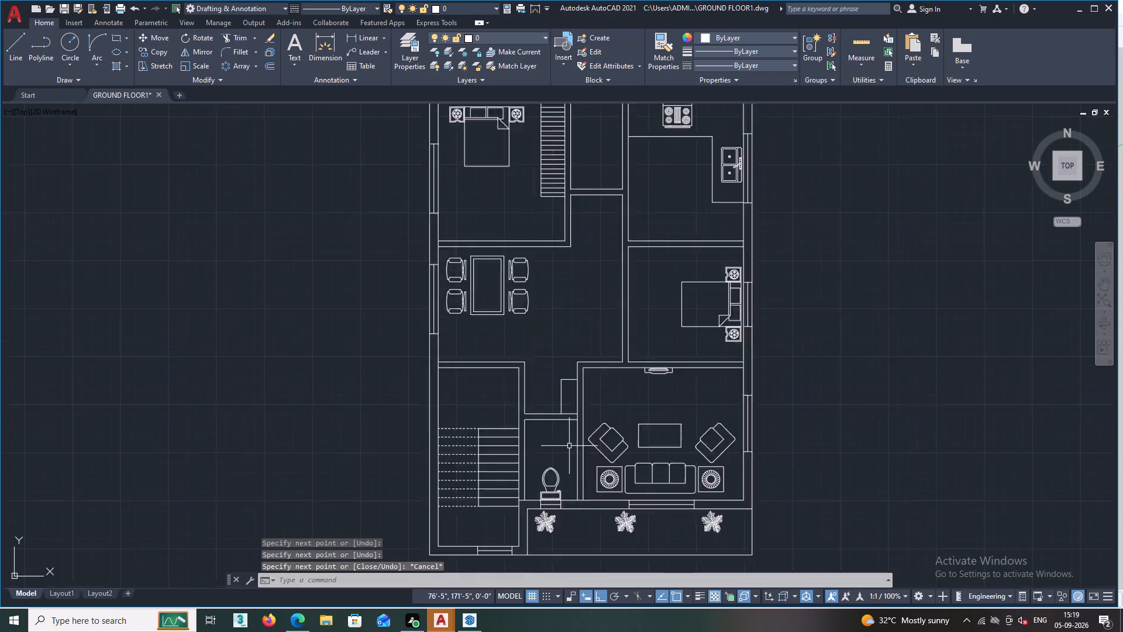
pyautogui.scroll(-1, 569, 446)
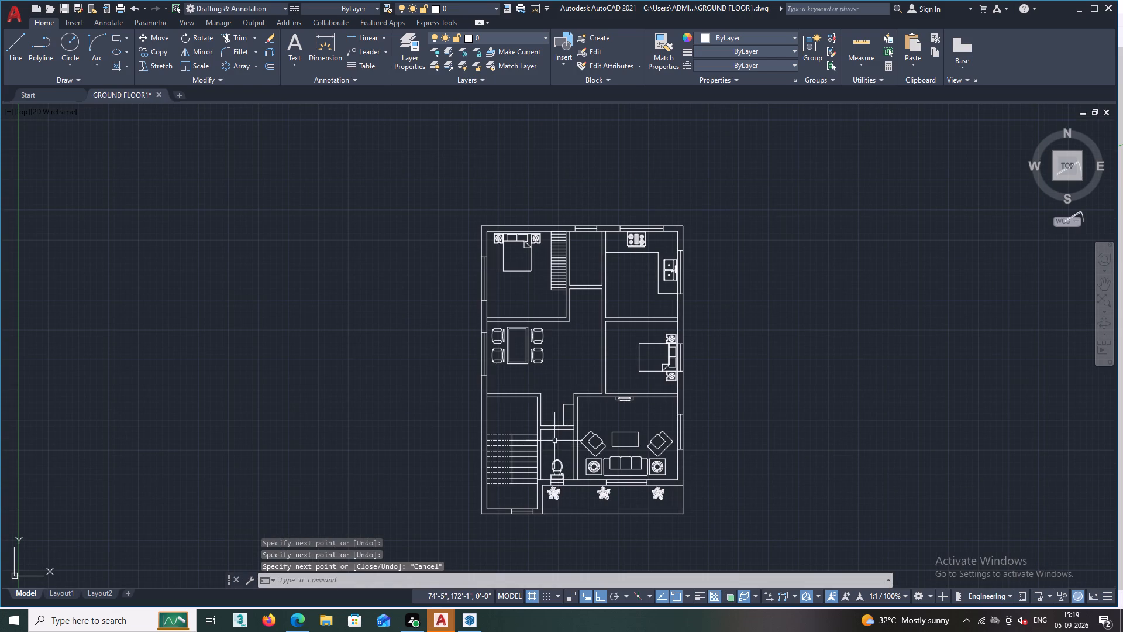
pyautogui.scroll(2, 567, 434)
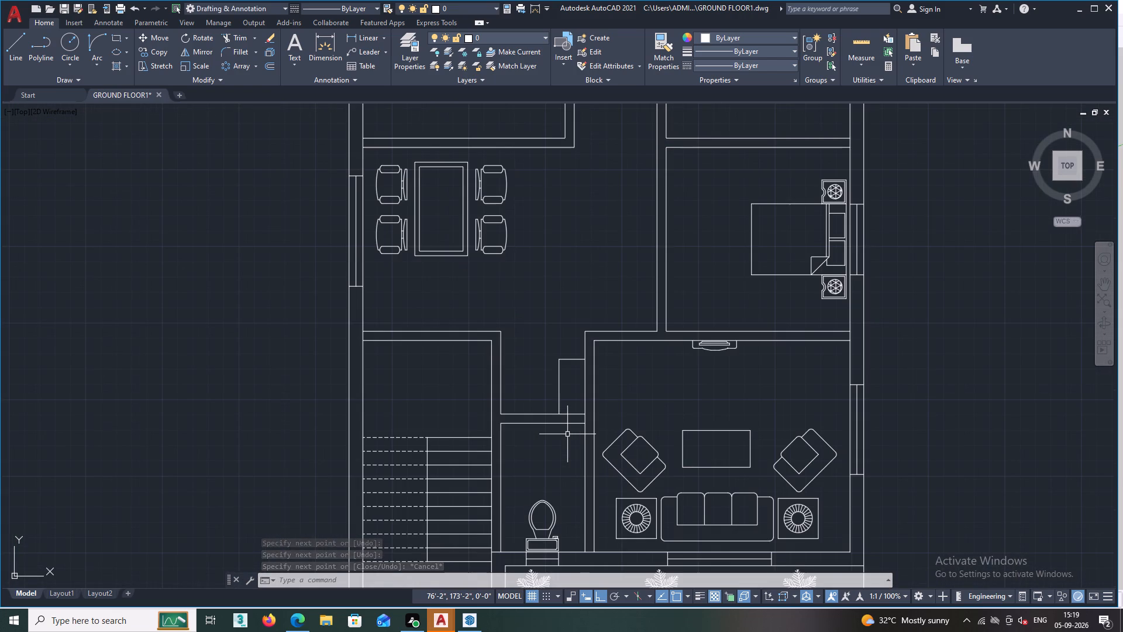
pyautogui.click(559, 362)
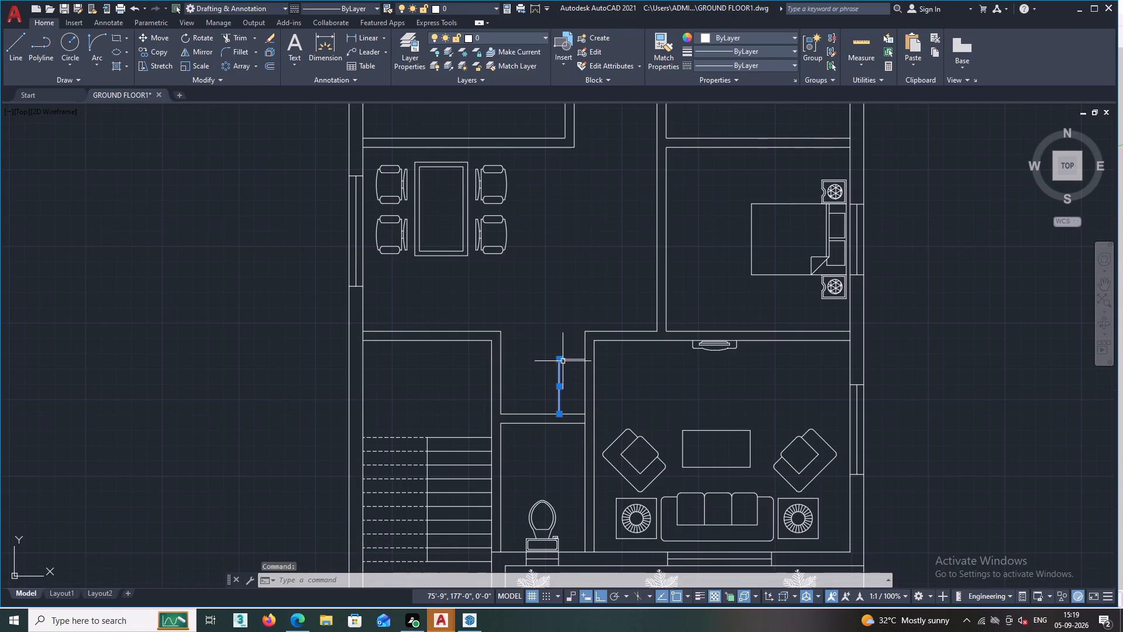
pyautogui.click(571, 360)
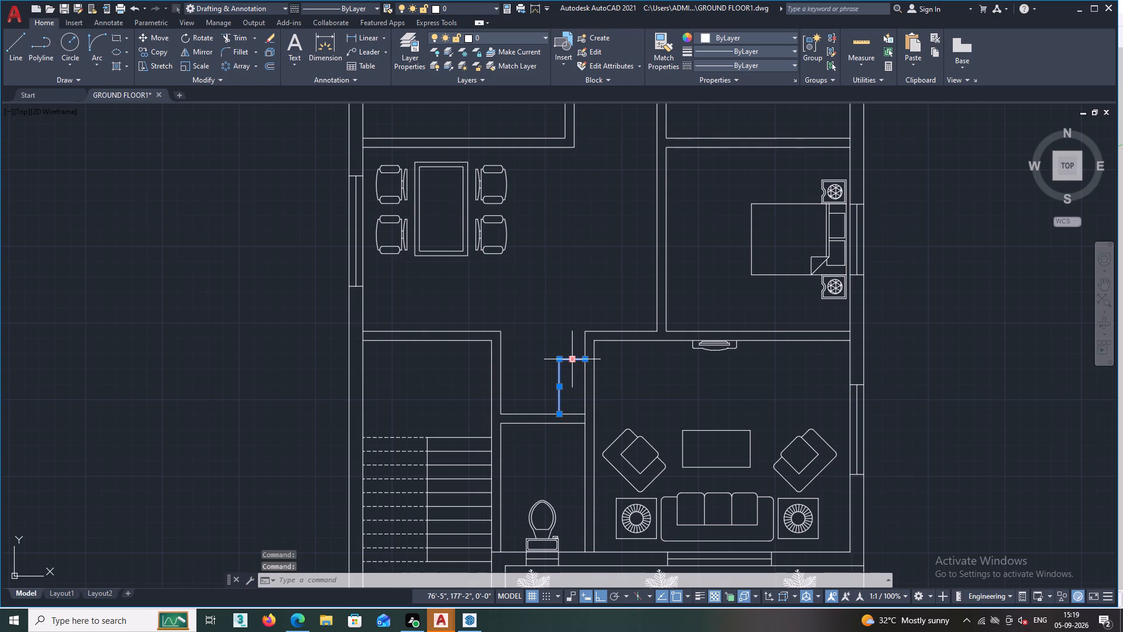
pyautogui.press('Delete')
# Draw a two-line outline about 1'-11" wide from the toilet's upper wall to the living room wall, enclosing the passage corner.
pyautogui.press('l')
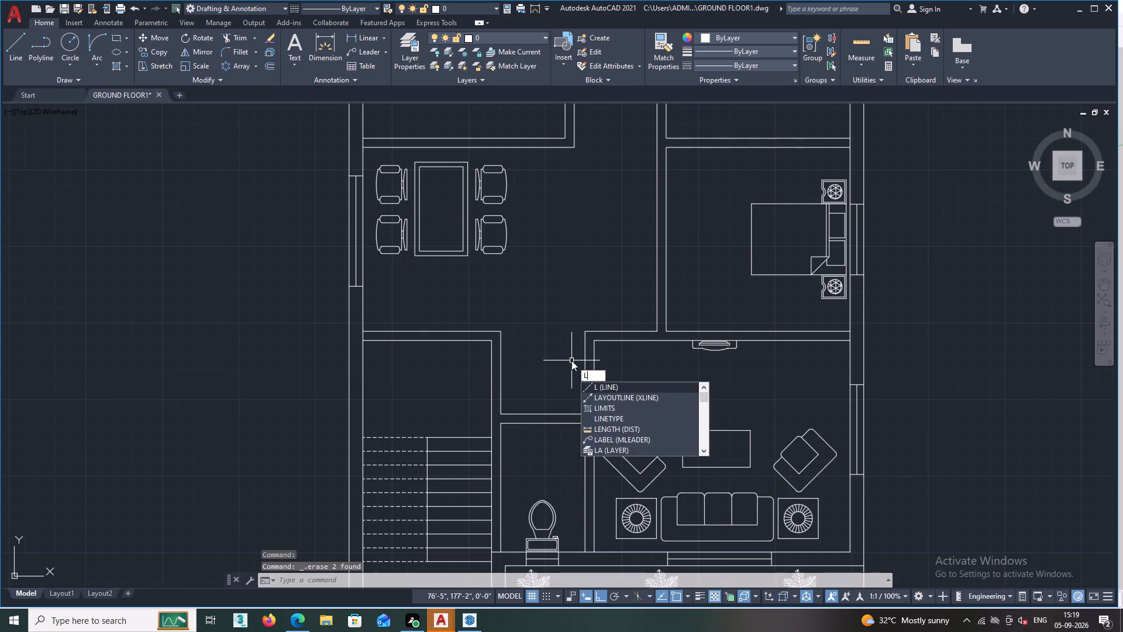
pyautogui.press('space')
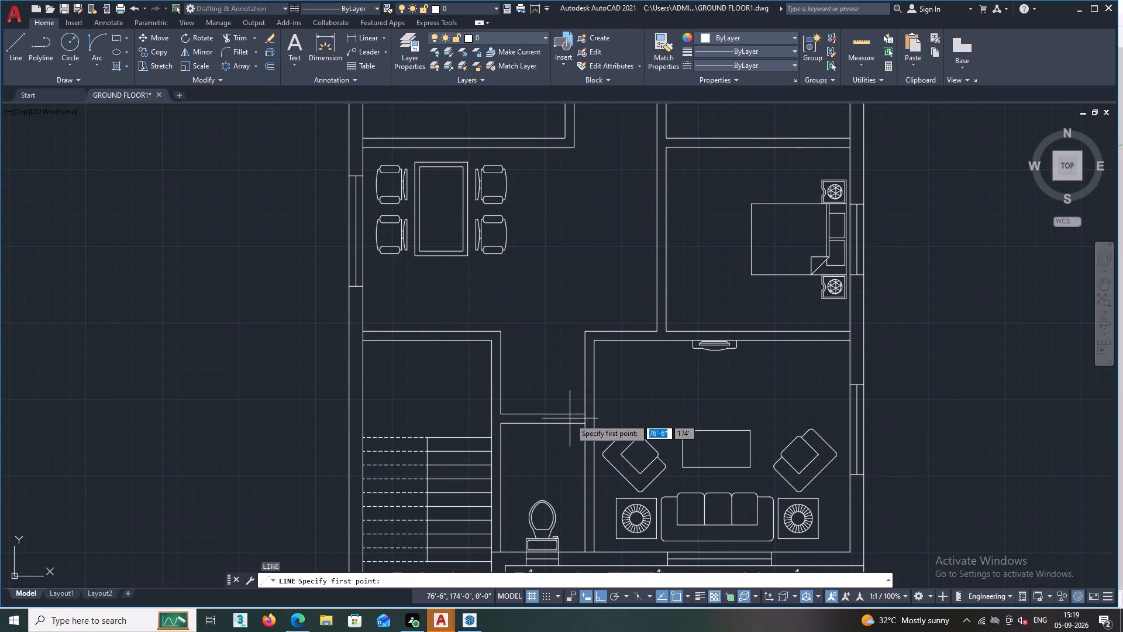
pyautogui.click(549, 414)
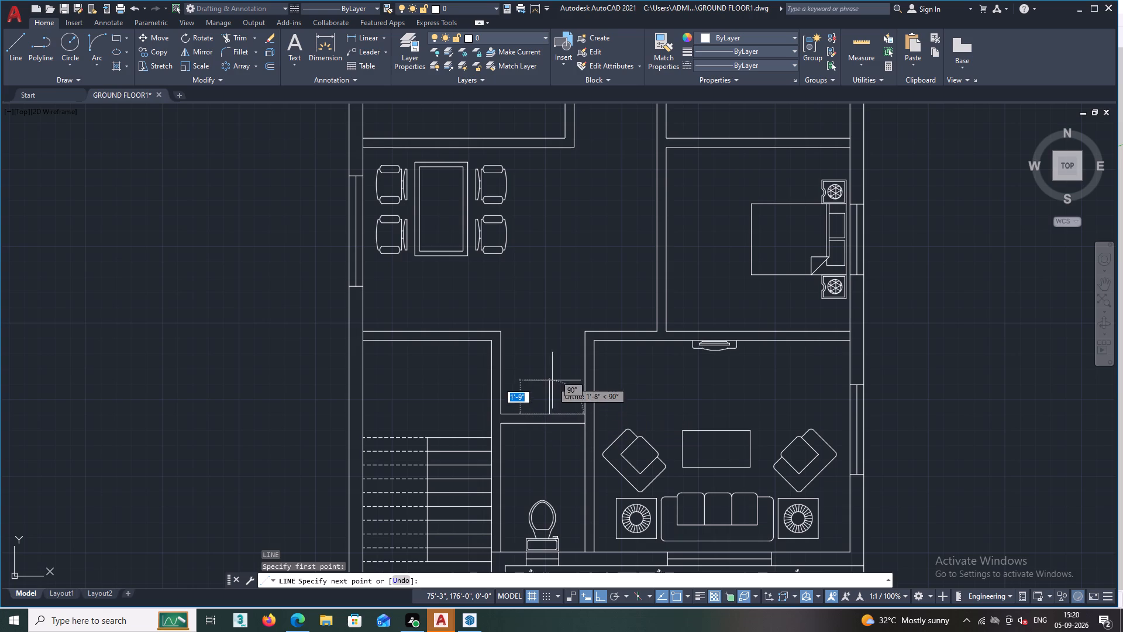
pyautogui.doubleClick(548, 370)
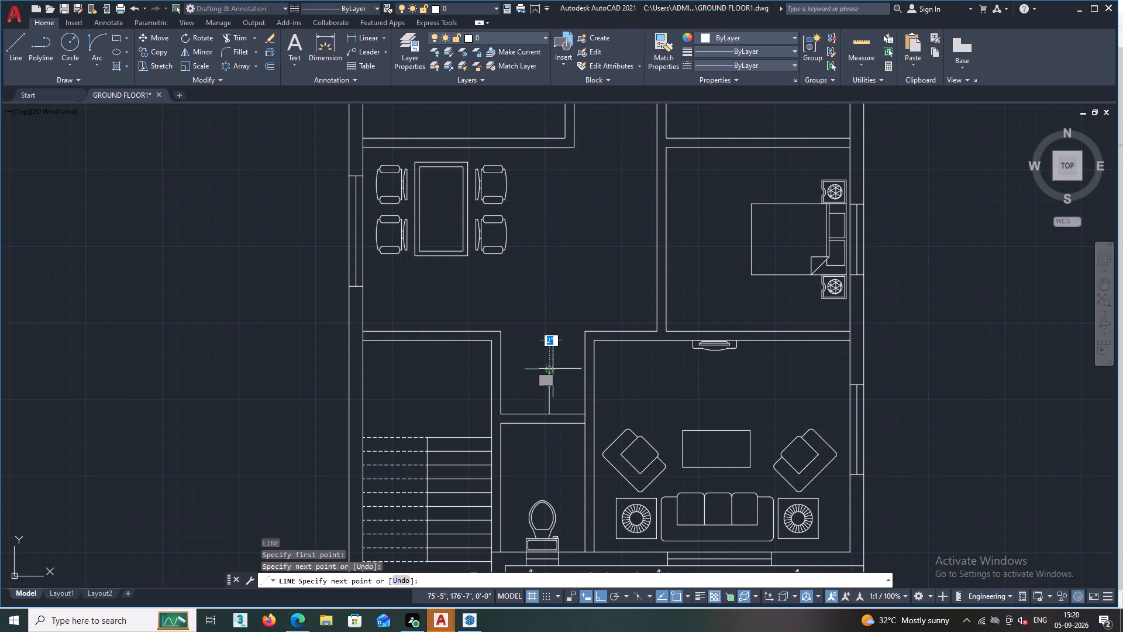
pyautogui.doubleClick(585, 369)
pyautogui.press('Escape')
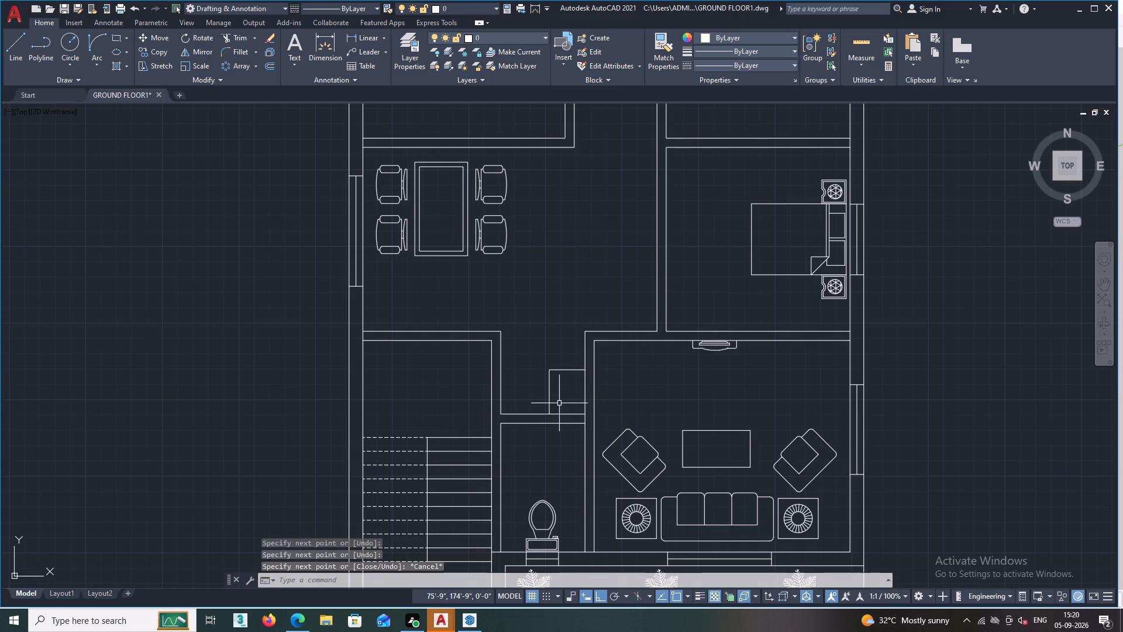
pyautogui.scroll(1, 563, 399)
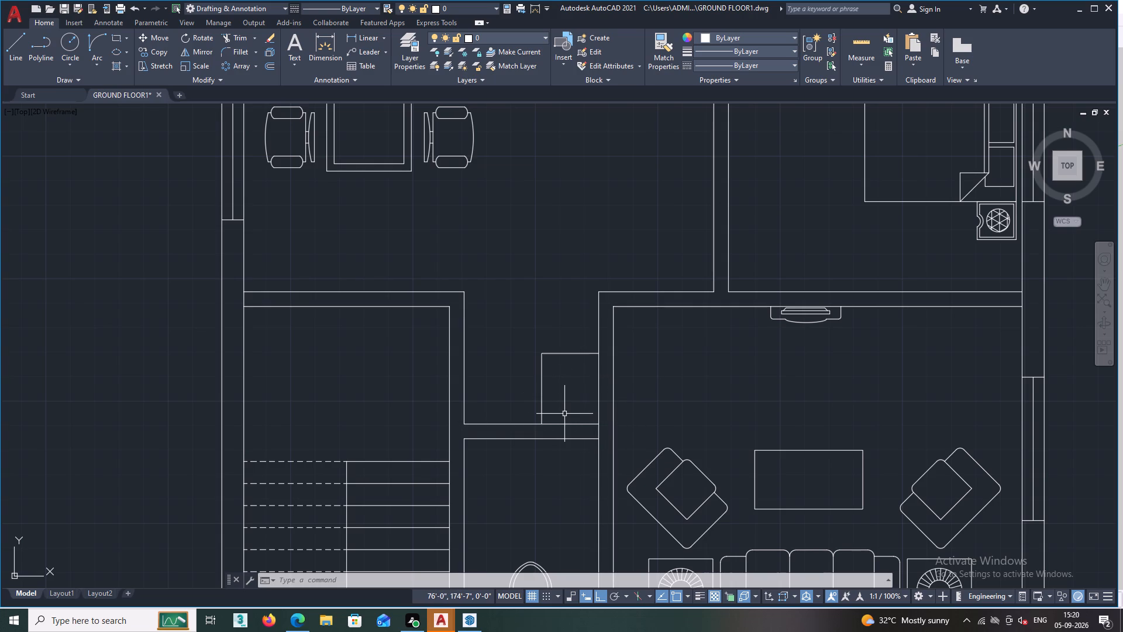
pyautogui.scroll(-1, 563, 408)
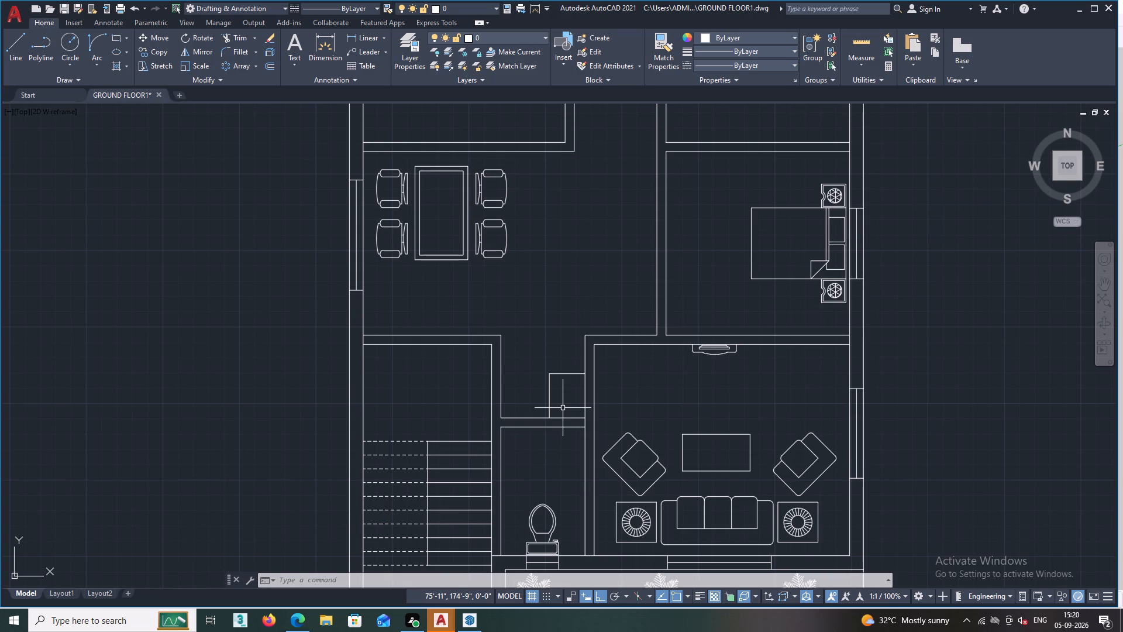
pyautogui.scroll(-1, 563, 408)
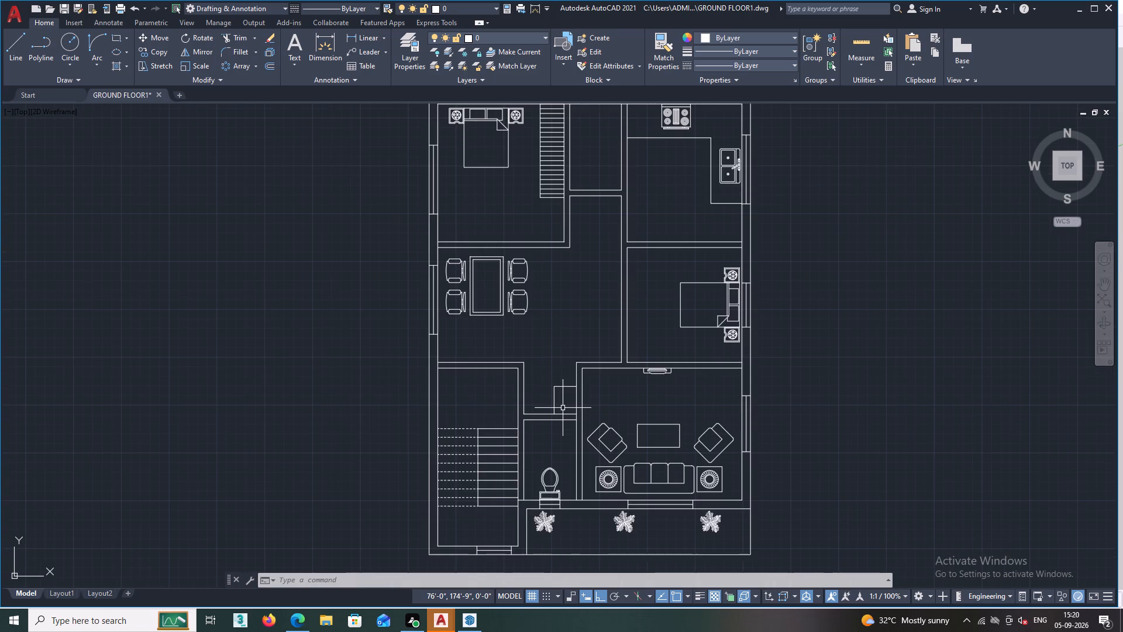
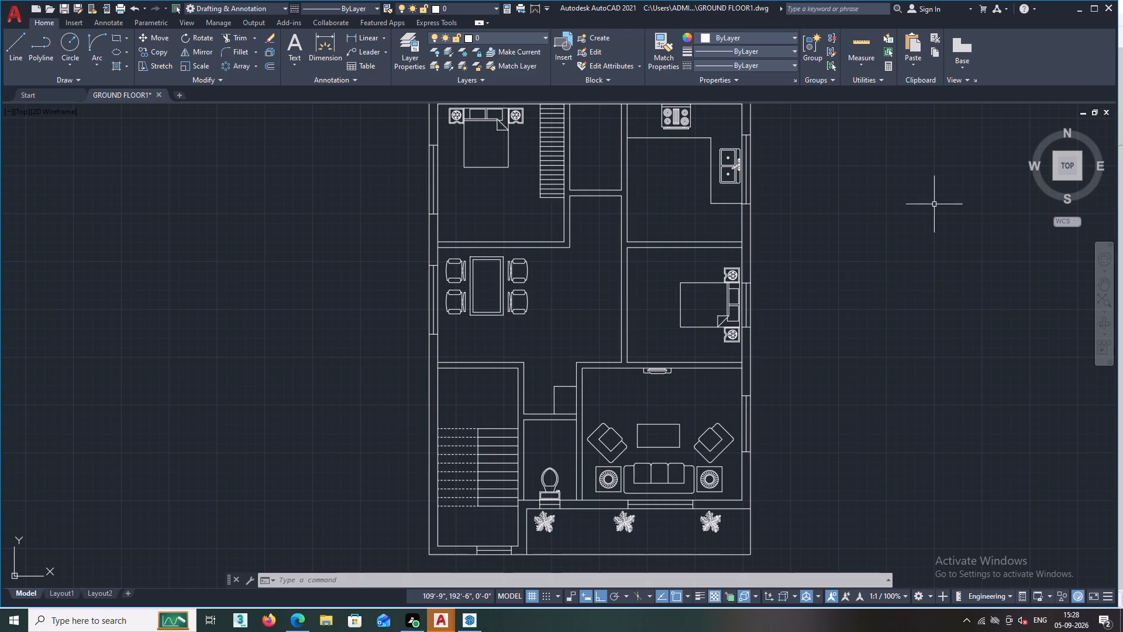
# Review the furnished ground floor plan, from the staircase, toilet and living room to the upper bedroom, kitchen and dining area.
pyautogui.scroll(-1, 647, 444)
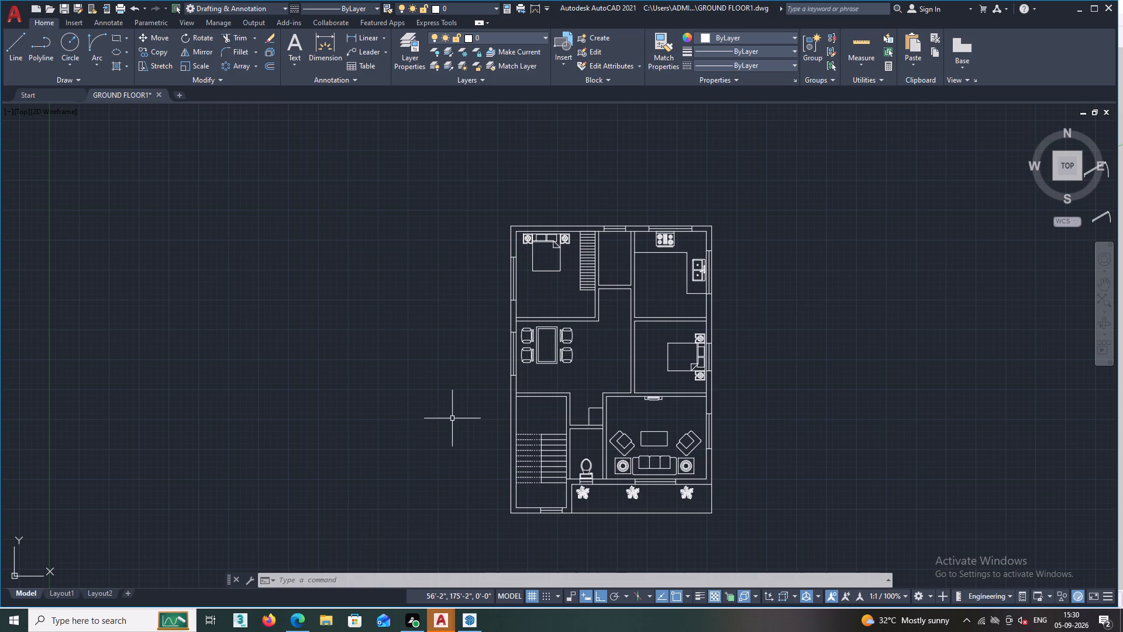
pyautogui.scroll(1, 676, 491)
pyautogui.scroll(-1, 676, 491)
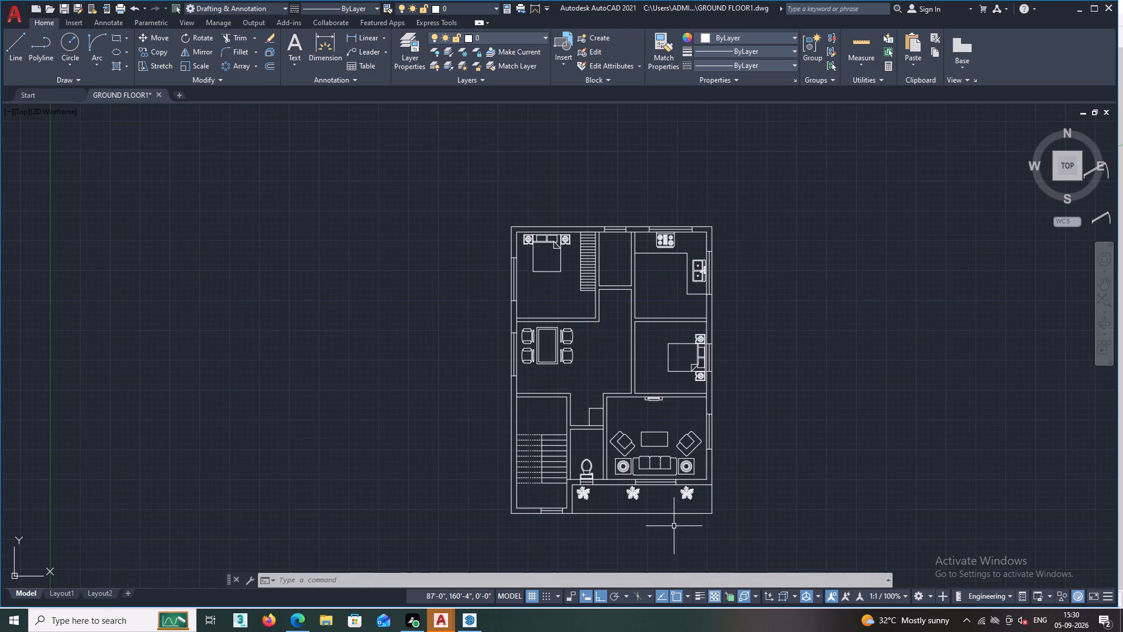
pyautogui.moveTo(674, 526); pyautogui.dragTo(640, 455, button='middle')
pyautogui.scroll(1, 547, 341)
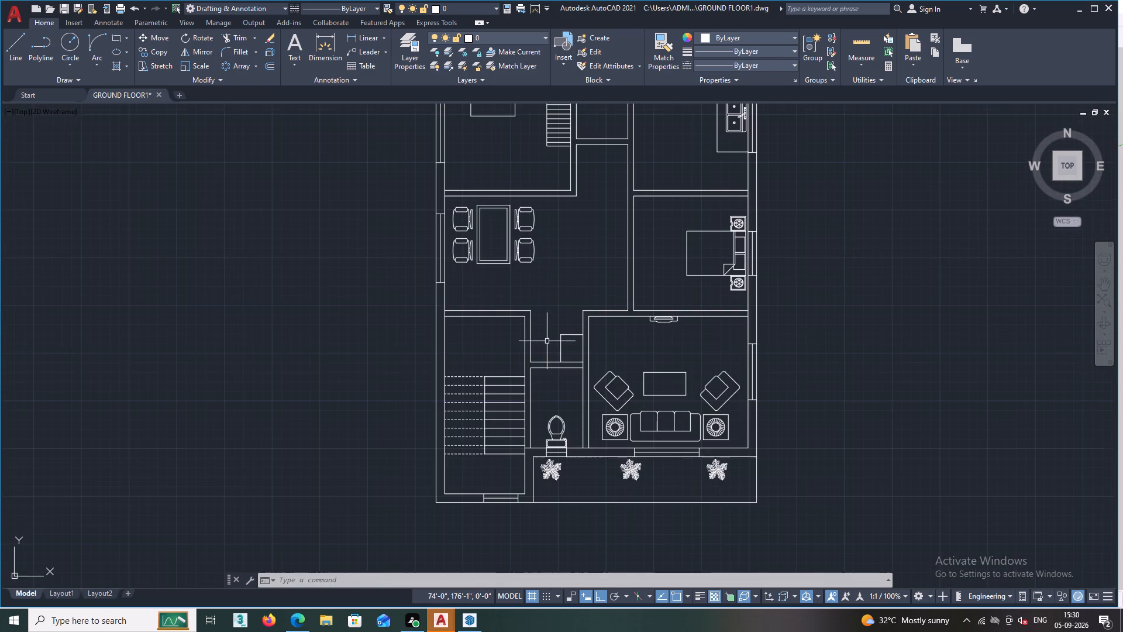
pyautogui.scroll(-1, 574, 415)
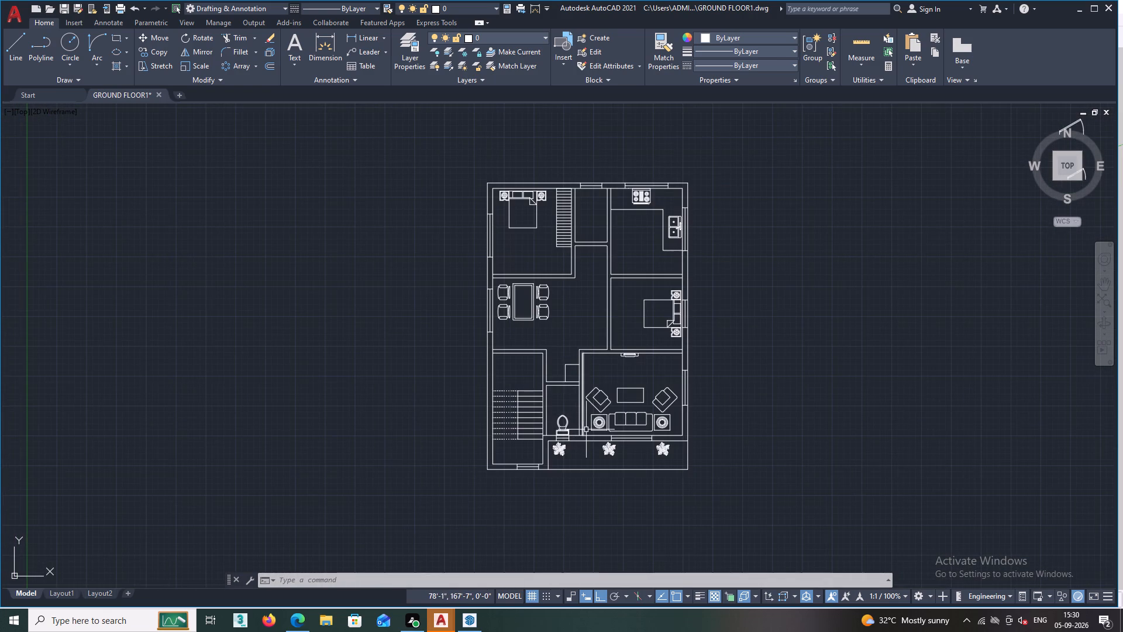
pyautogui.scroll(7, 604, 430)
pyautogui.scroll(-3, 616, 416)
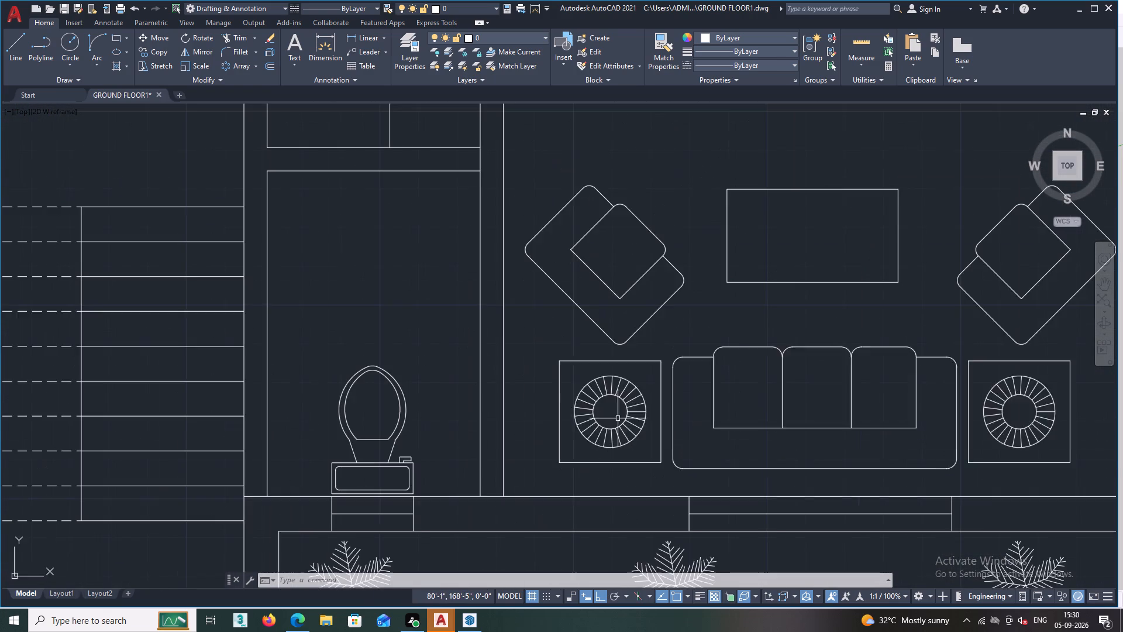
pyautogui.scroll(3, 627, 430)
pyautogui.scroll(-6, 627, 430)
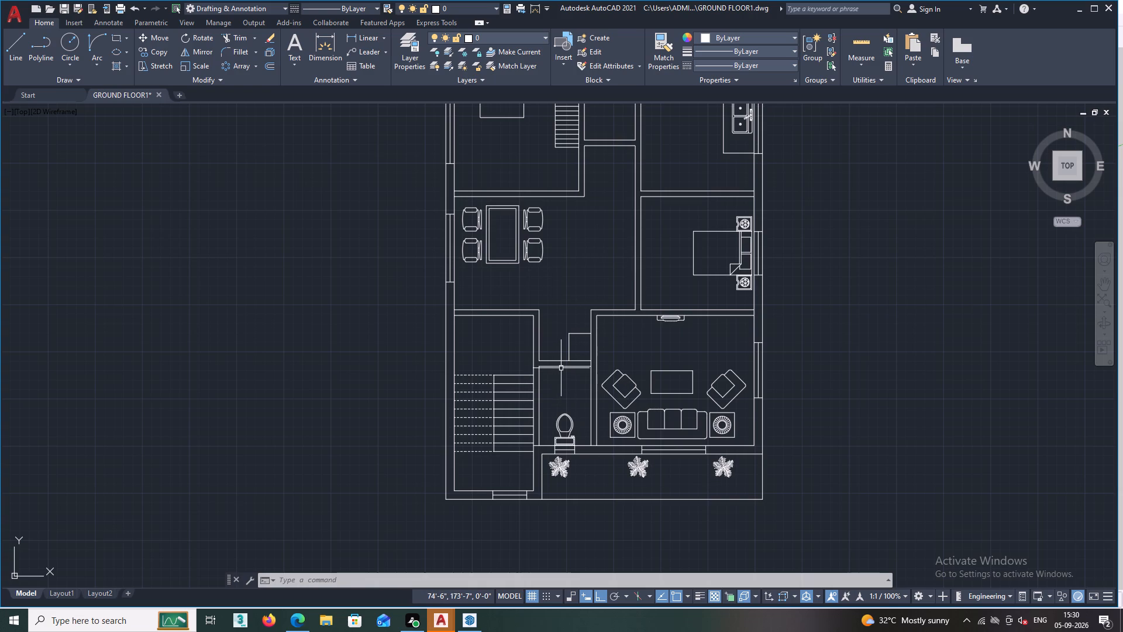
pyautogui.scroll(-1, 561, 368)
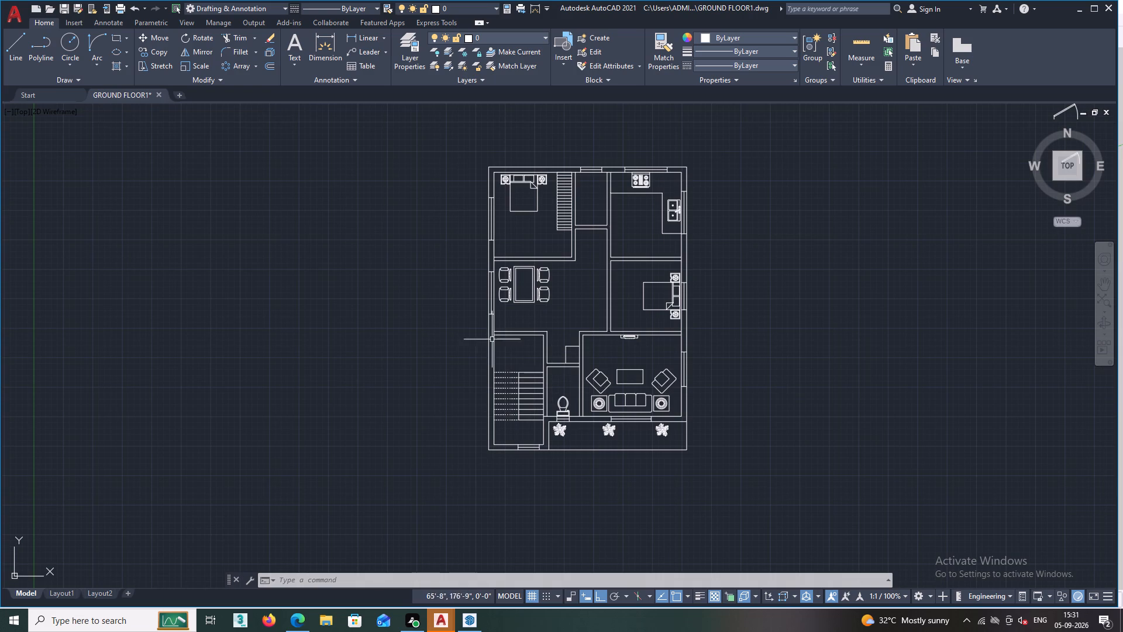
pyautogui.scroll(1, 535, 152)
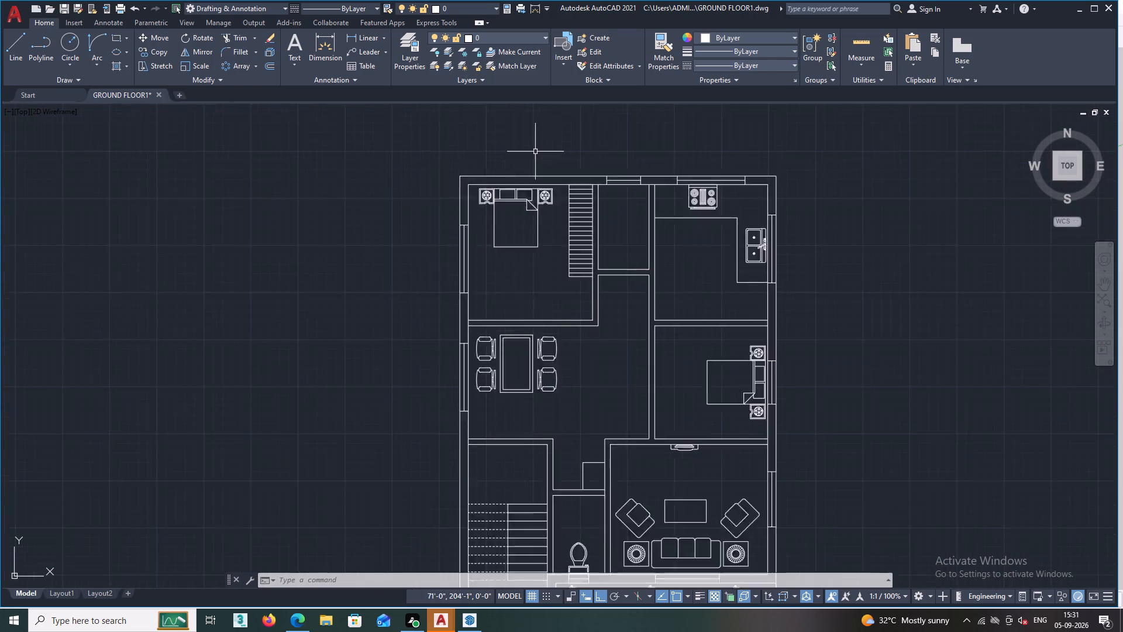
pyautogui.scroll(1, 535, 152)
pyautogui.scroll(1, 617, 282)
pyautogui.scroll(-1, 617, 282)
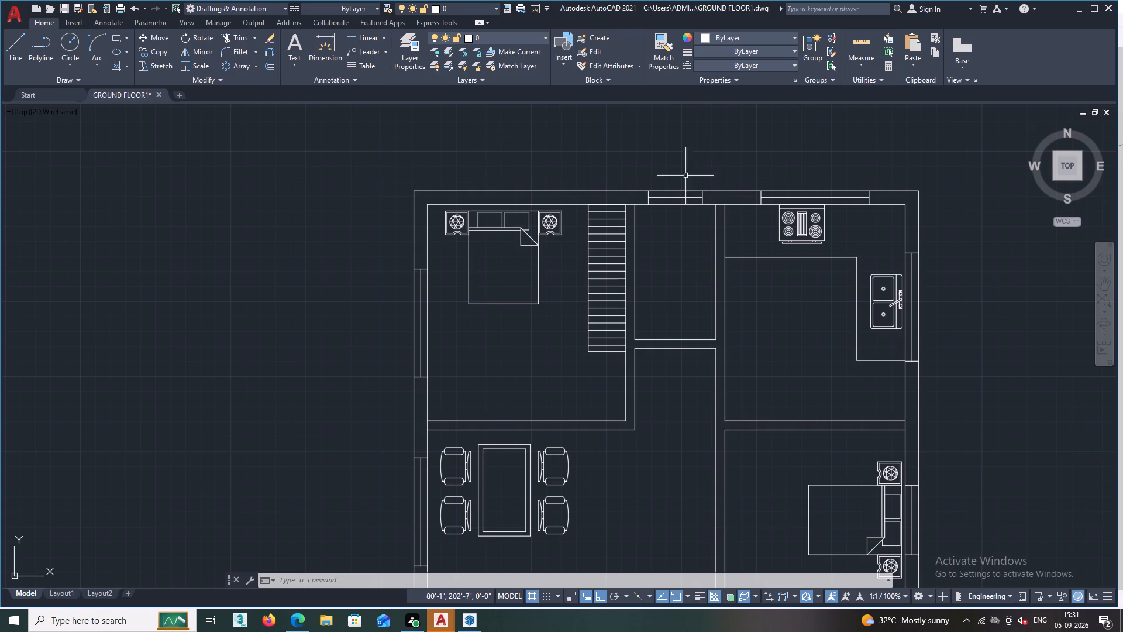
pyautogui.scroll(-1, 554, 225)
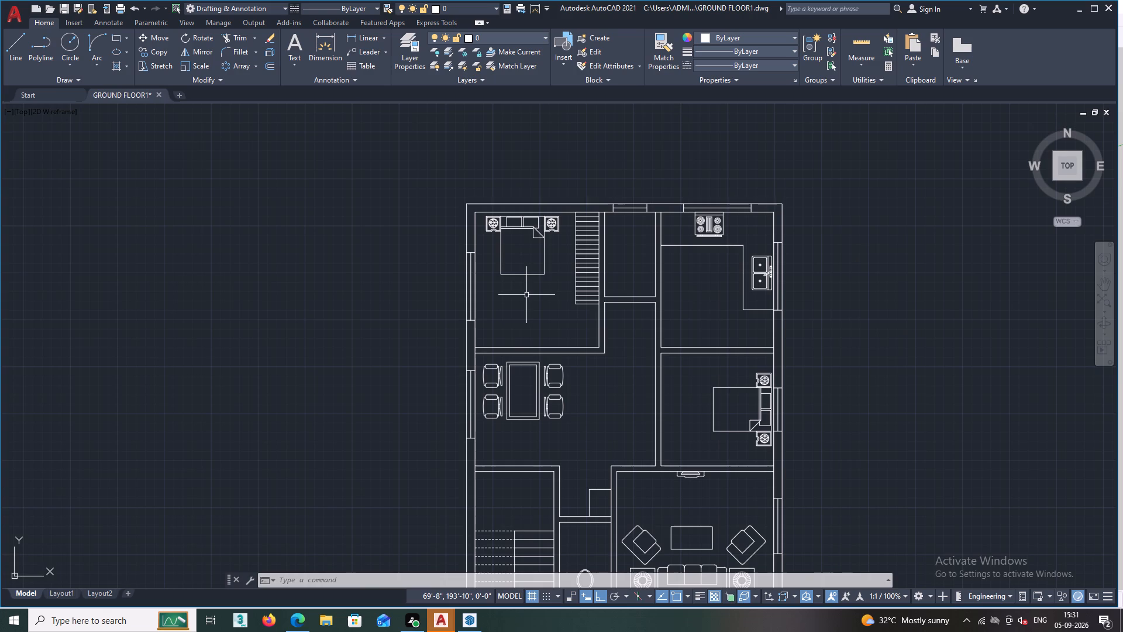
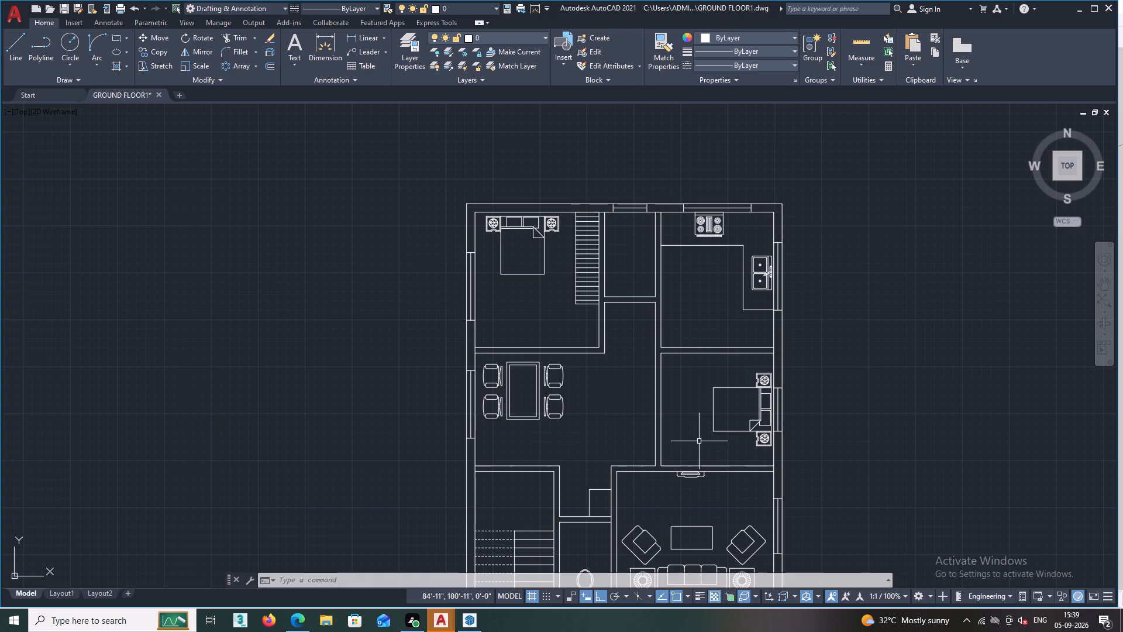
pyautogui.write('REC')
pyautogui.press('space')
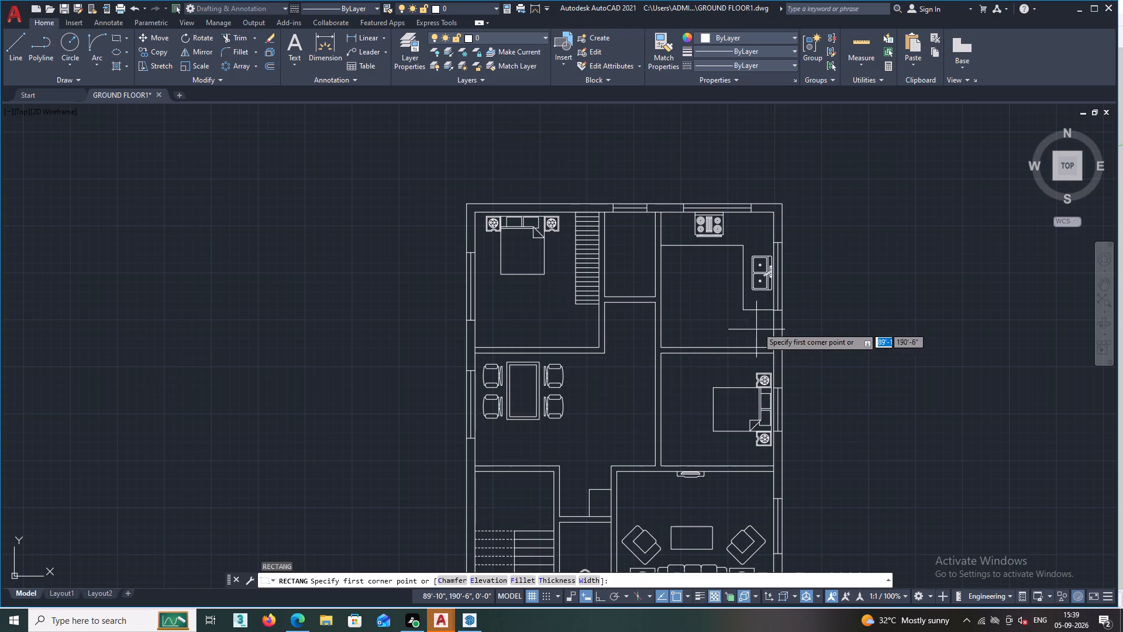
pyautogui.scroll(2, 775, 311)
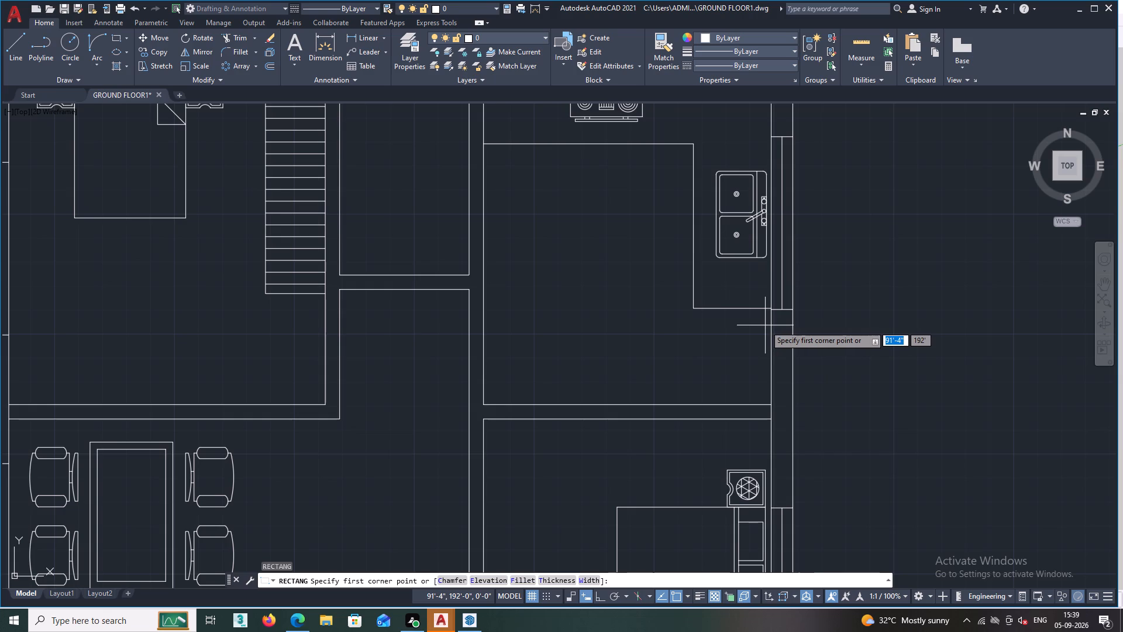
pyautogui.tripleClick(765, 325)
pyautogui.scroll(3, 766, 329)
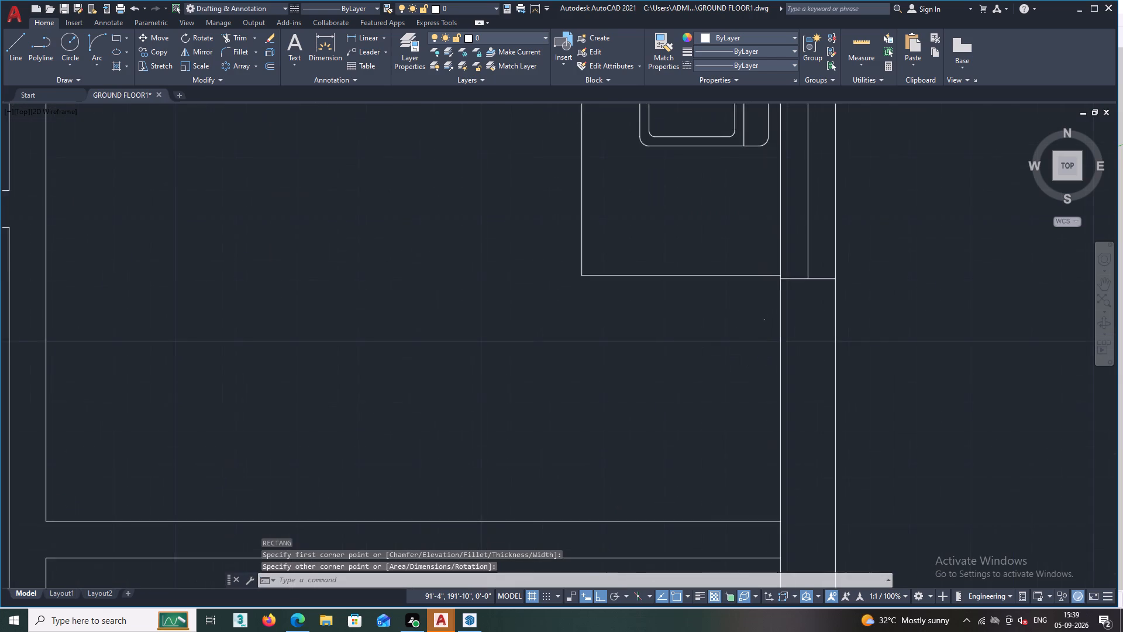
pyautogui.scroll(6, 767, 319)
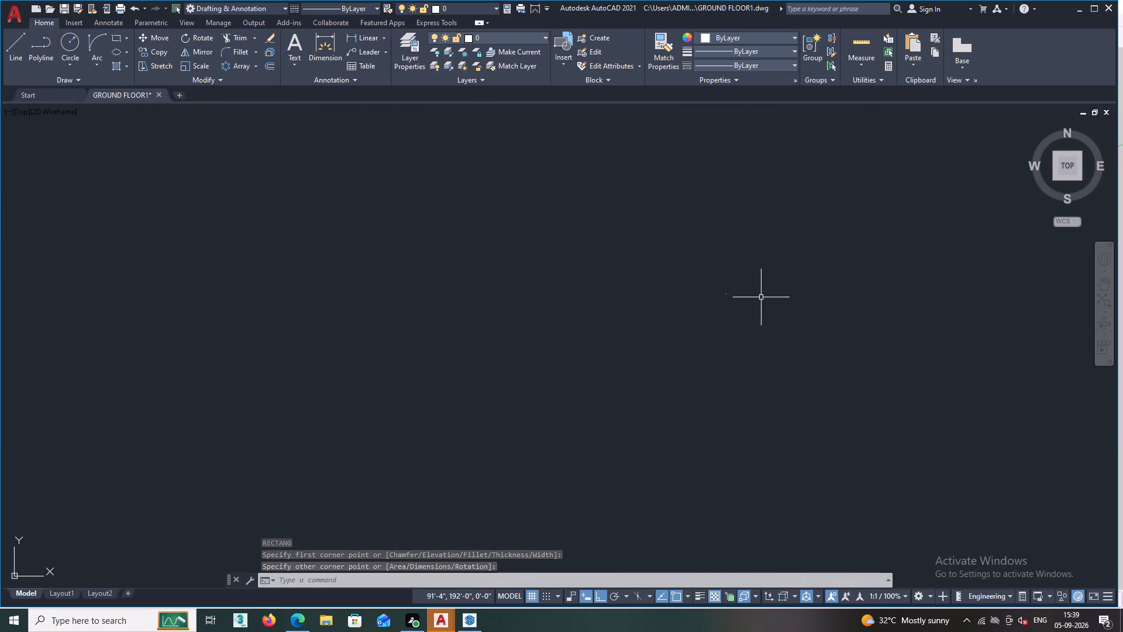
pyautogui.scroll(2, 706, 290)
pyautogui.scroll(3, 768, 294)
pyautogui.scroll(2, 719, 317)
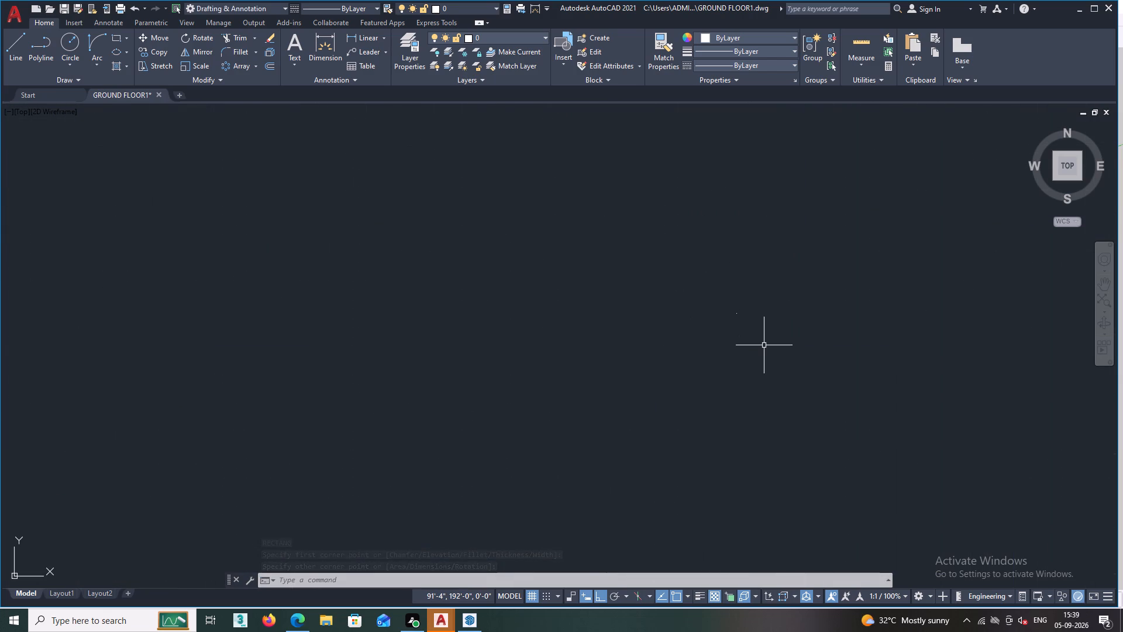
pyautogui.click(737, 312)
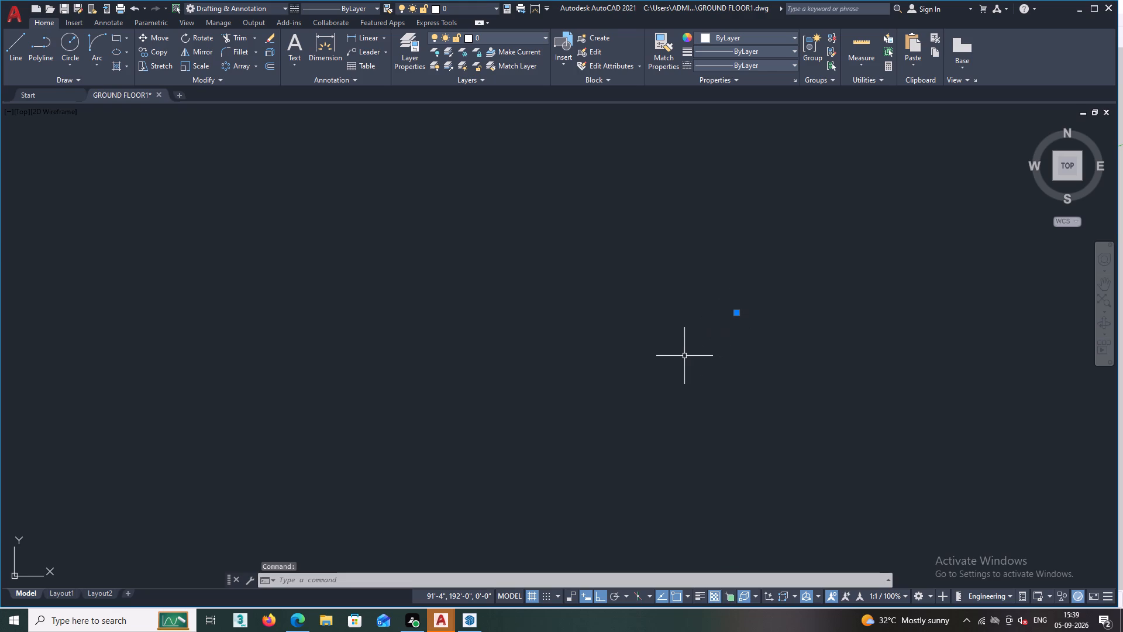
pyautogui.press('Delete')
# Draw a rectangle about 1'-7" by 2'-4" beside the kitchen's east wall, just below the counter end.
pyautogui.scroll(-17, 639, 319)
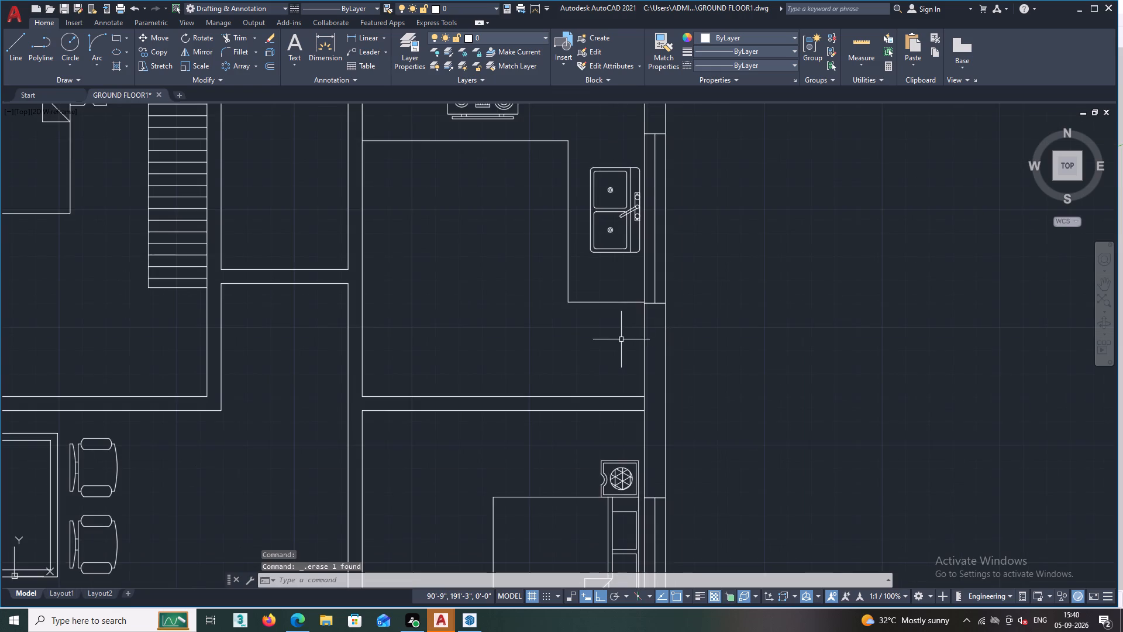
pyautogui.scroll(1, 621, 340)
pyautogui.write('REC')
pyautogui.press('space')
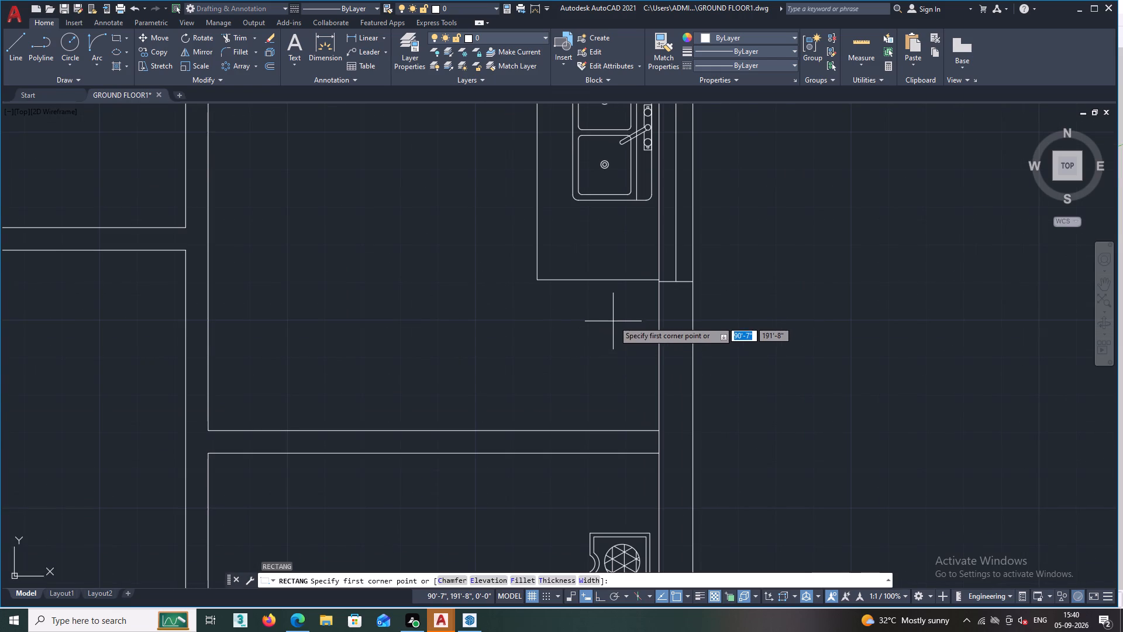
pyautogui.scroll(1, 634, 327)
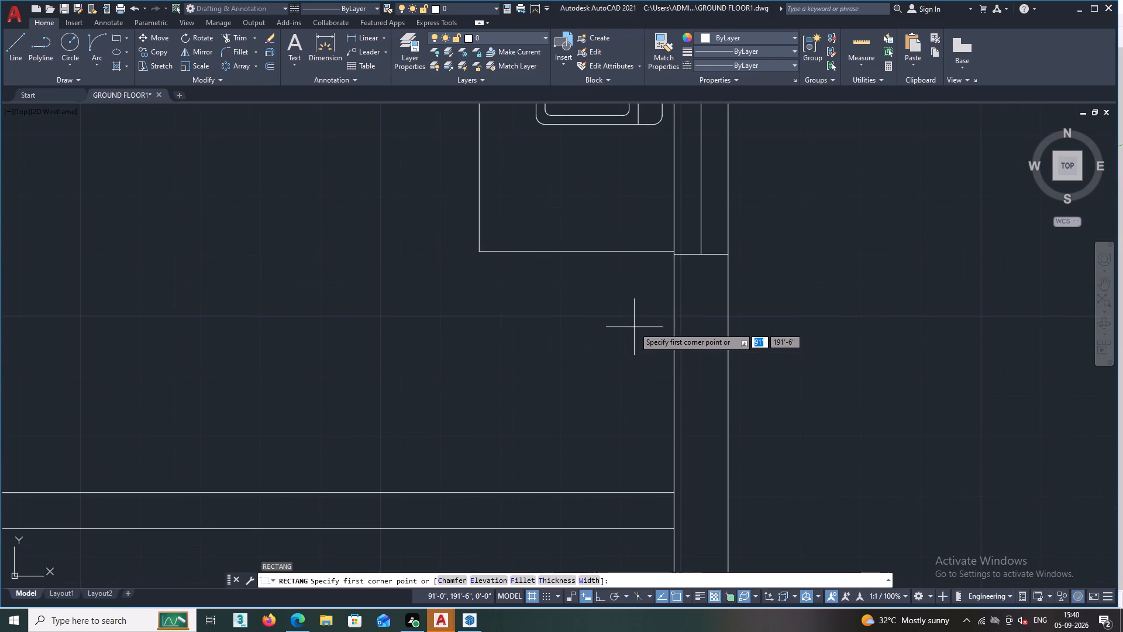
pyautogui.doubleClick(666, 288)
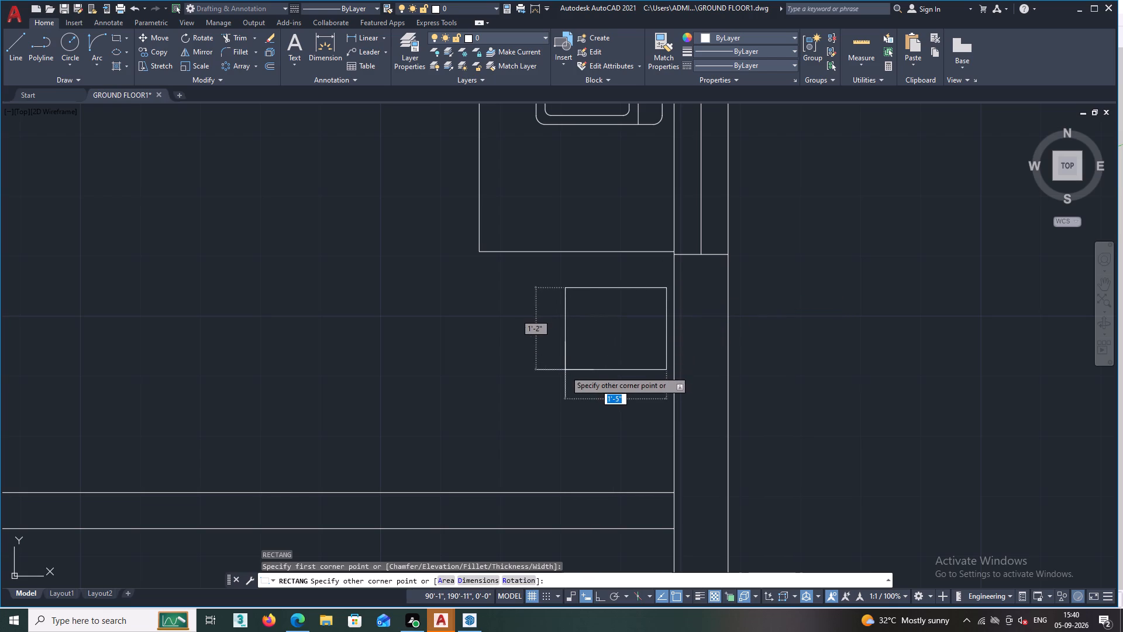
pyautogui.scroll(-2, 557, 380)
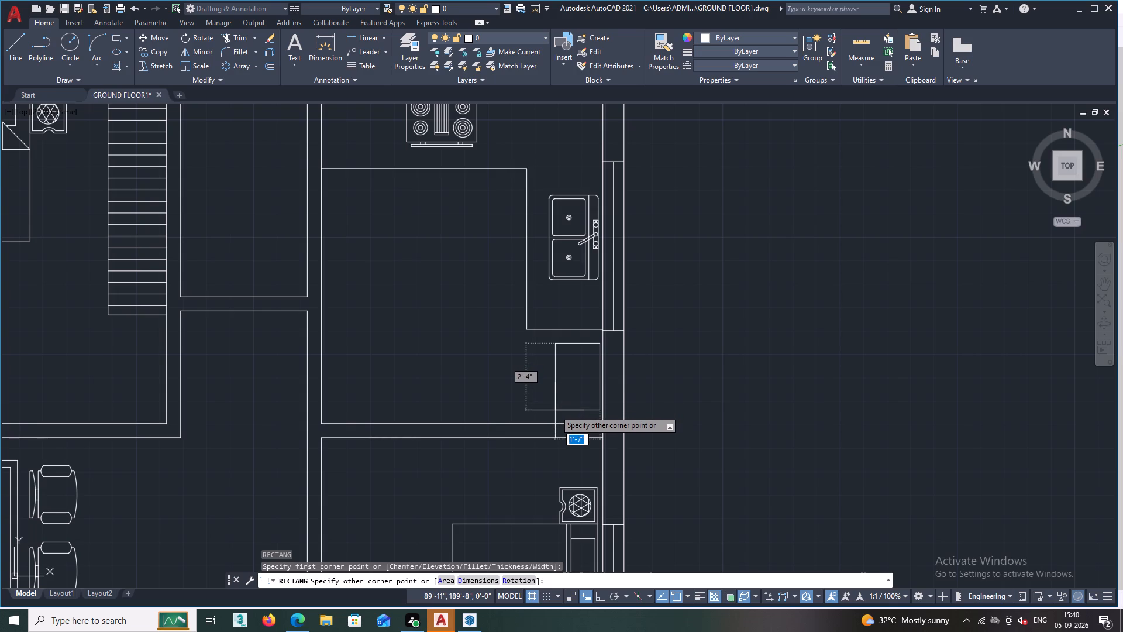
pyautogui.click(555, 410)
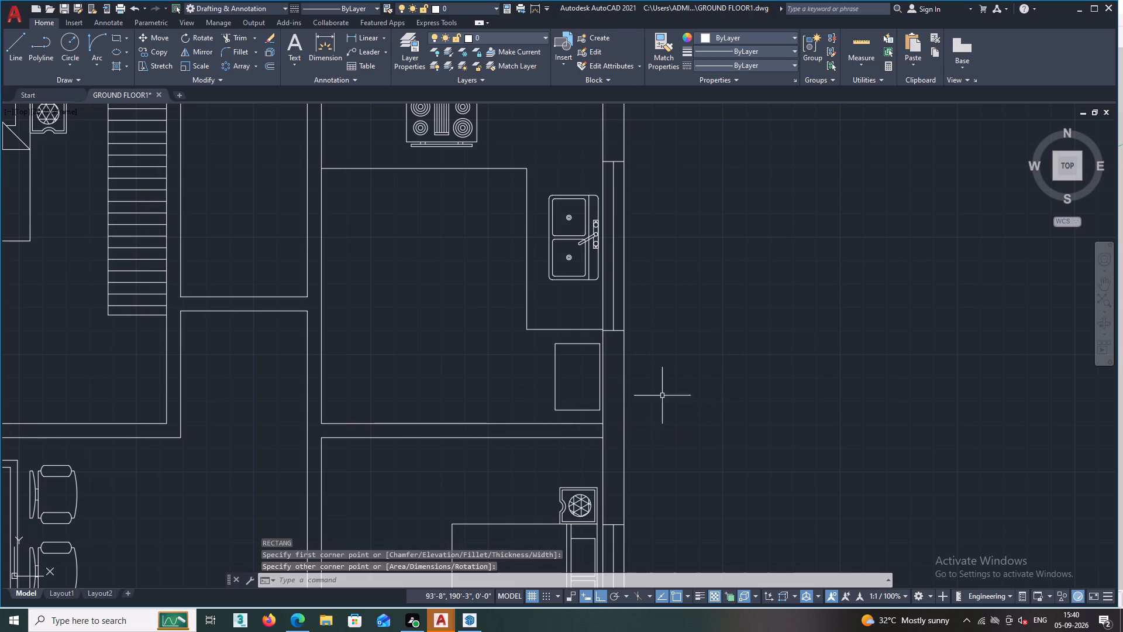
# Draw two short horizontal lines, about 1" long, joining the rectangle's east edge to the wall near its upper and lower corners.
pyautogui.scroll(2, 585, 356)
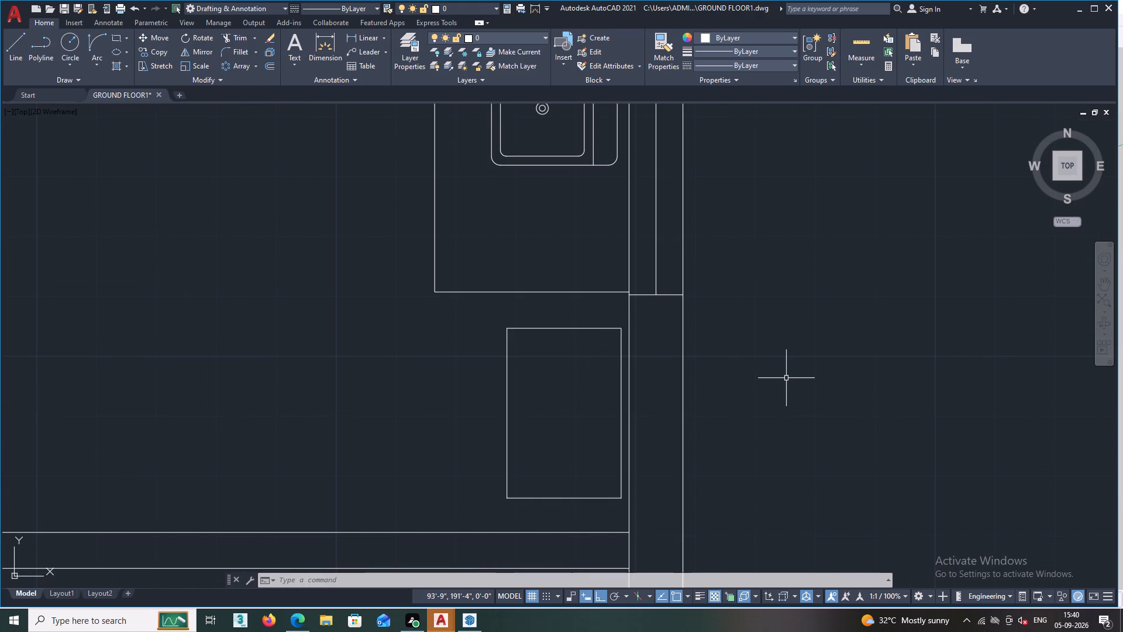
pyautogui.write('L')
pyautogui.press('space')
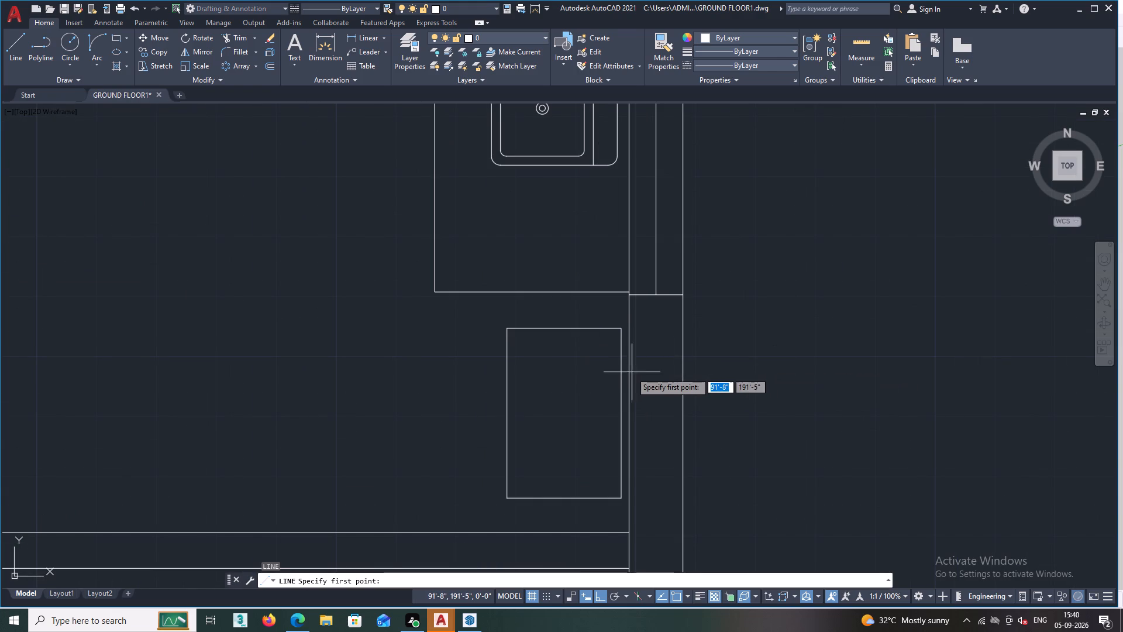
pyautogui.click(621, 339)
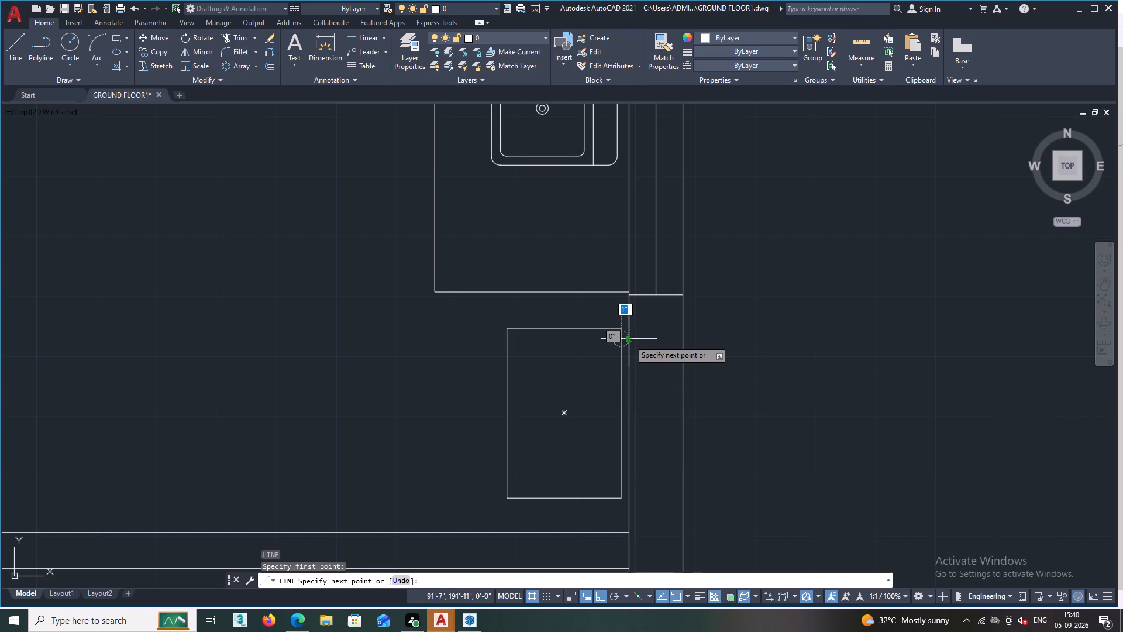
pyautogui.click(629, 340)
pyautogui.press('space')
pyautogui.press('space')
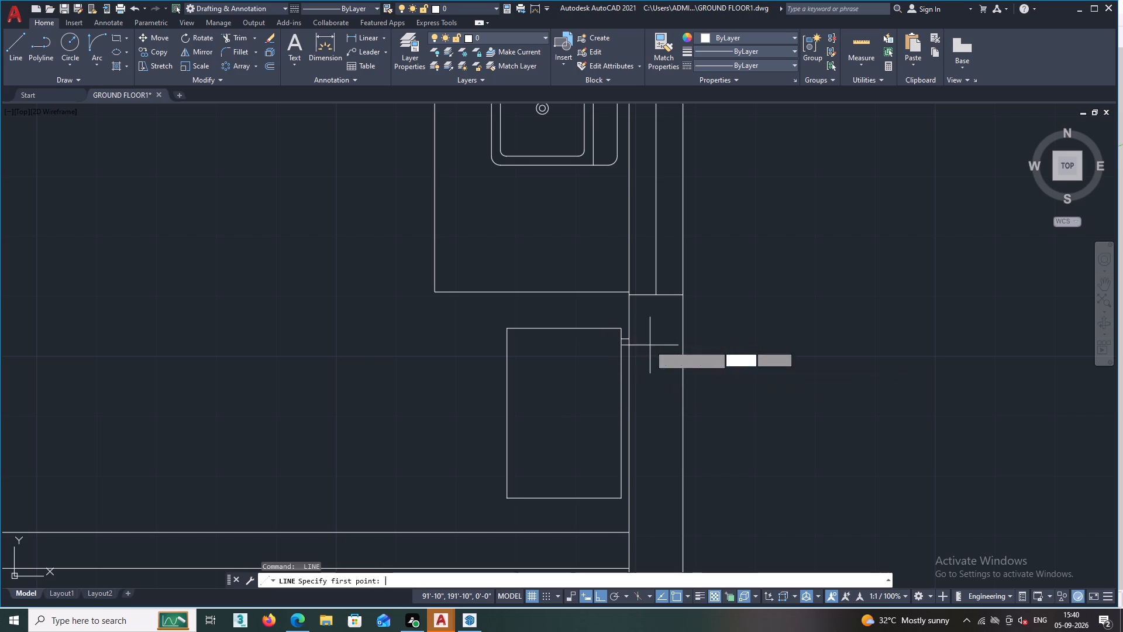
pyautogui.doubleClick(621, 487)
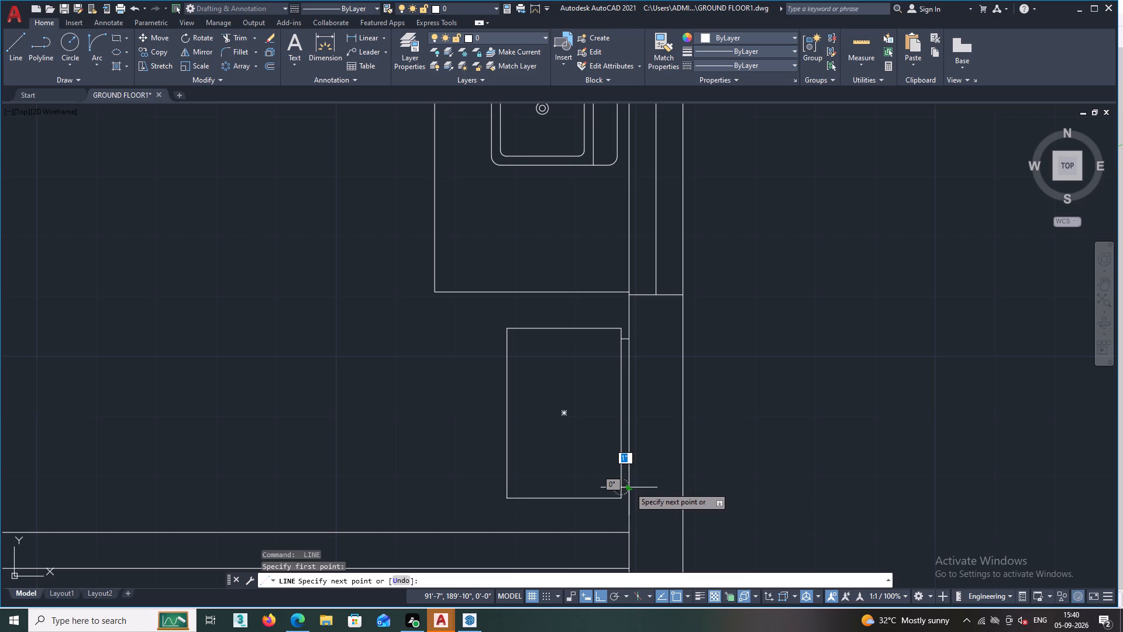
pyautogui.click(629, 487)
pyautogui.press('space')
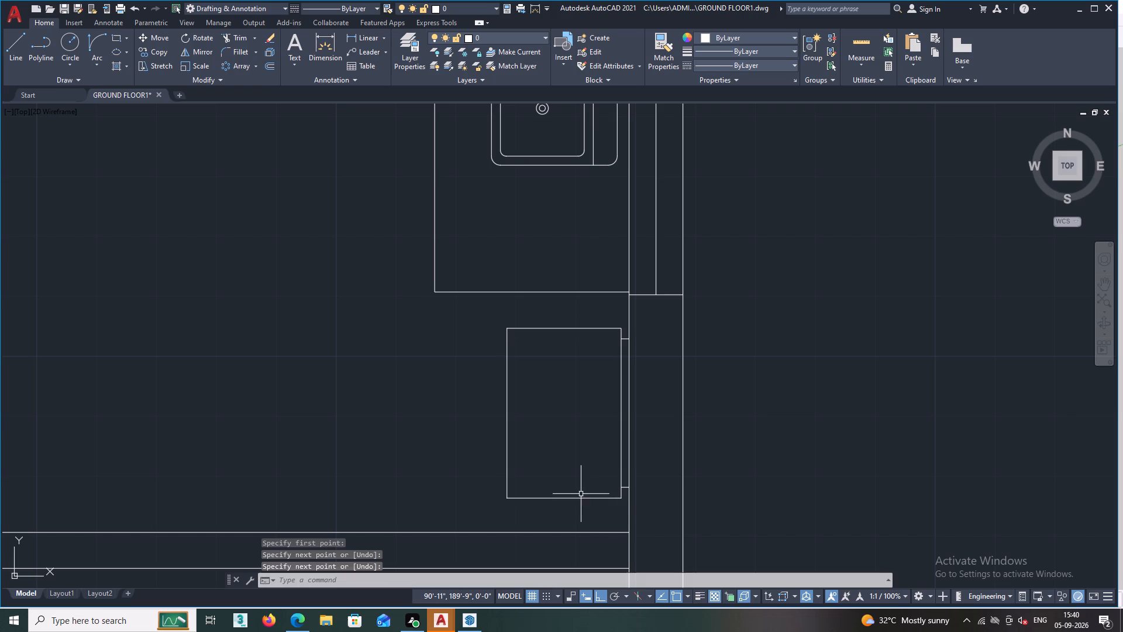
# Draw a three-sided line outline about 4" deep and 2'-1" long along the rectangle's west edge, facing the kitchen.
pyautogui.scroll(-2, 583, 492)
pyautogui.moveTo(570, 478); pyautogui.dragTo(595, 433, button='middle')
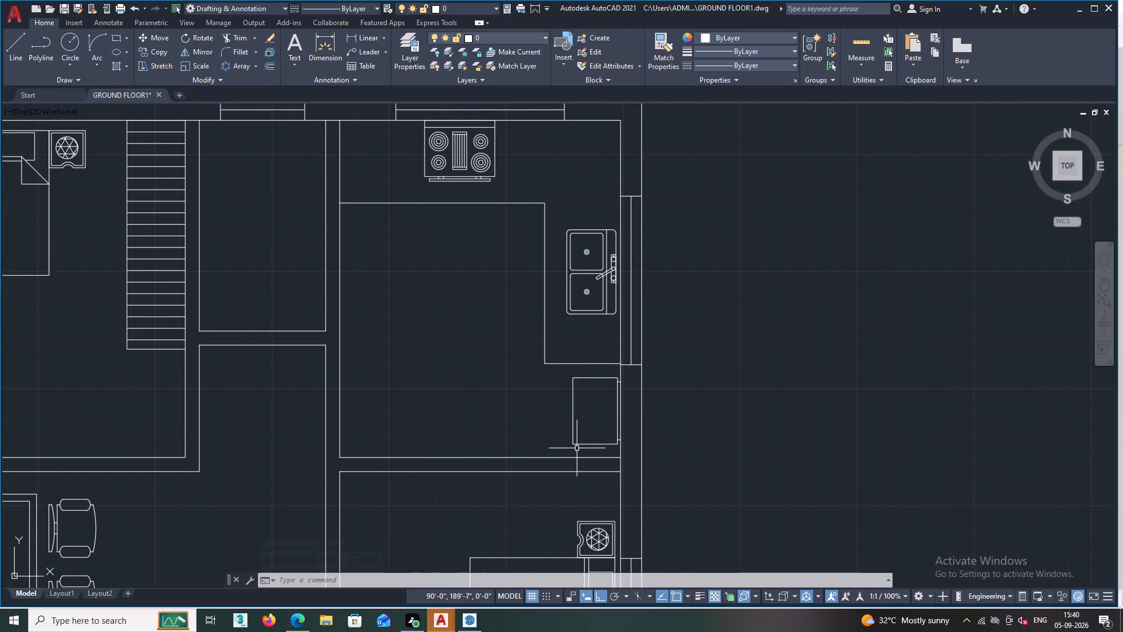
pyautogui.write('L')
pyautogui.press('space')
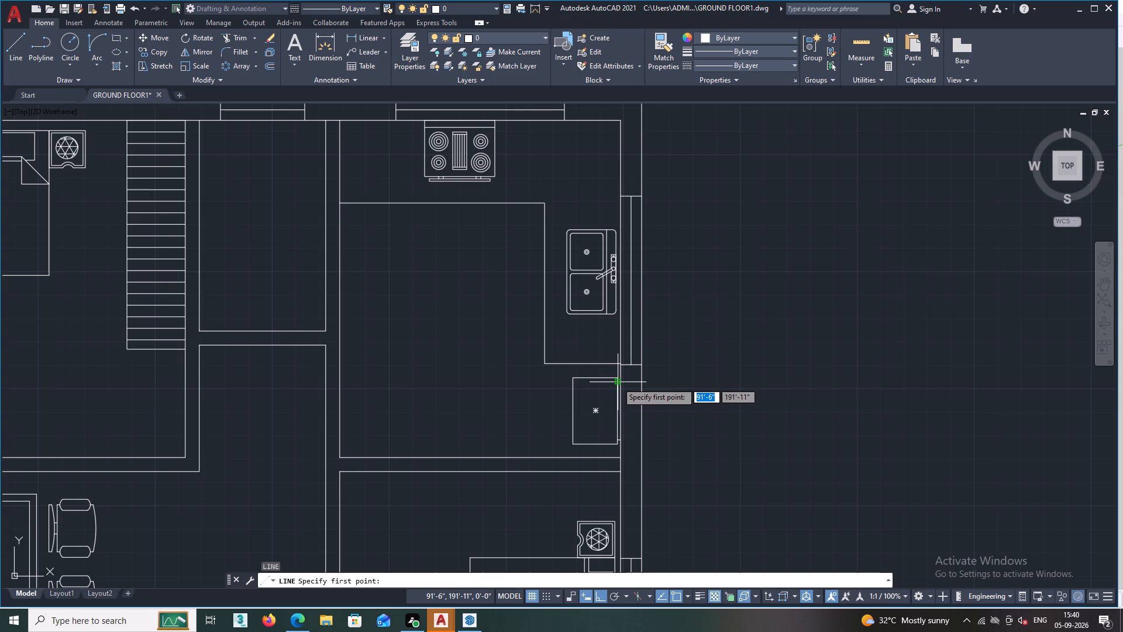
pyautogui.click(570, 383)
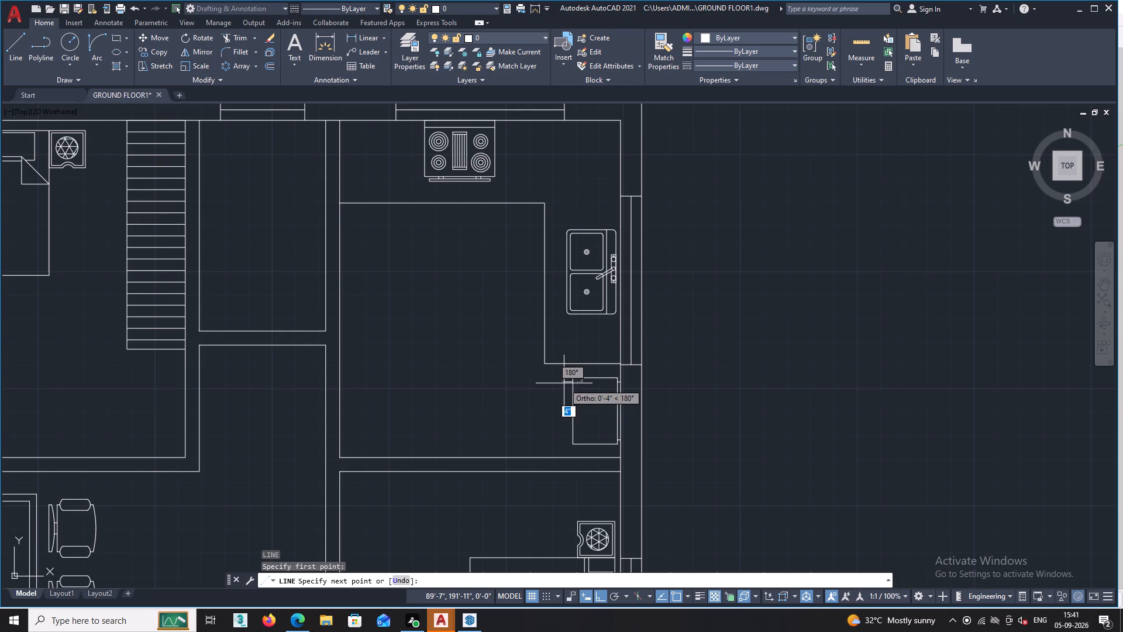
pyautogui.click(564, 383)
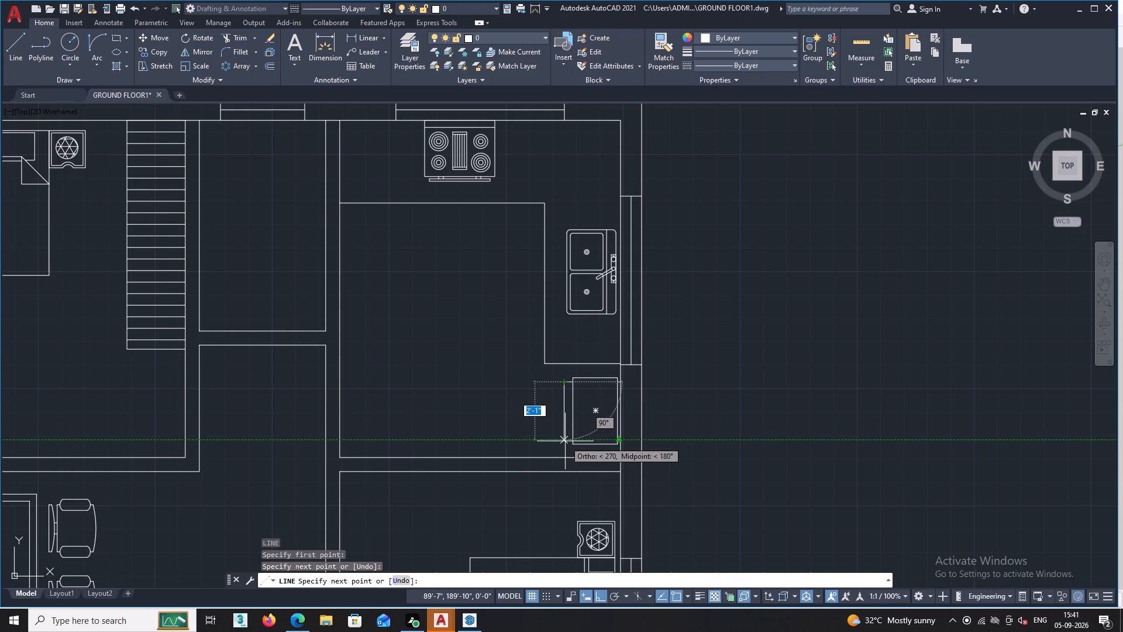
pyautogui.click(563, 441)
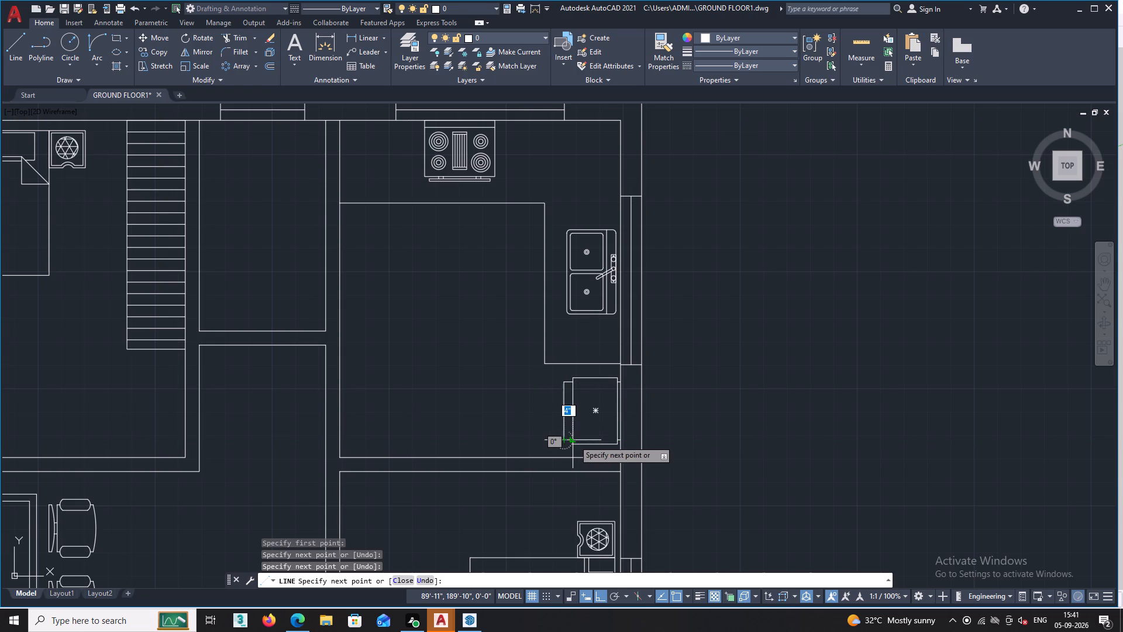
pyautogui.doubleClick(574, 440)
pyautogui.press('space')
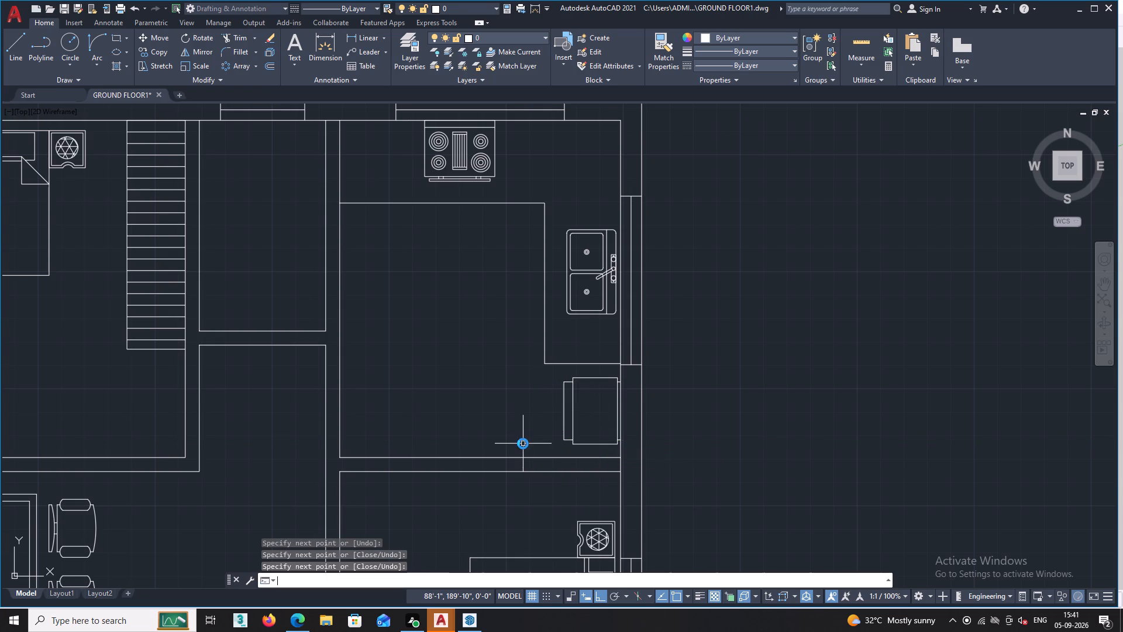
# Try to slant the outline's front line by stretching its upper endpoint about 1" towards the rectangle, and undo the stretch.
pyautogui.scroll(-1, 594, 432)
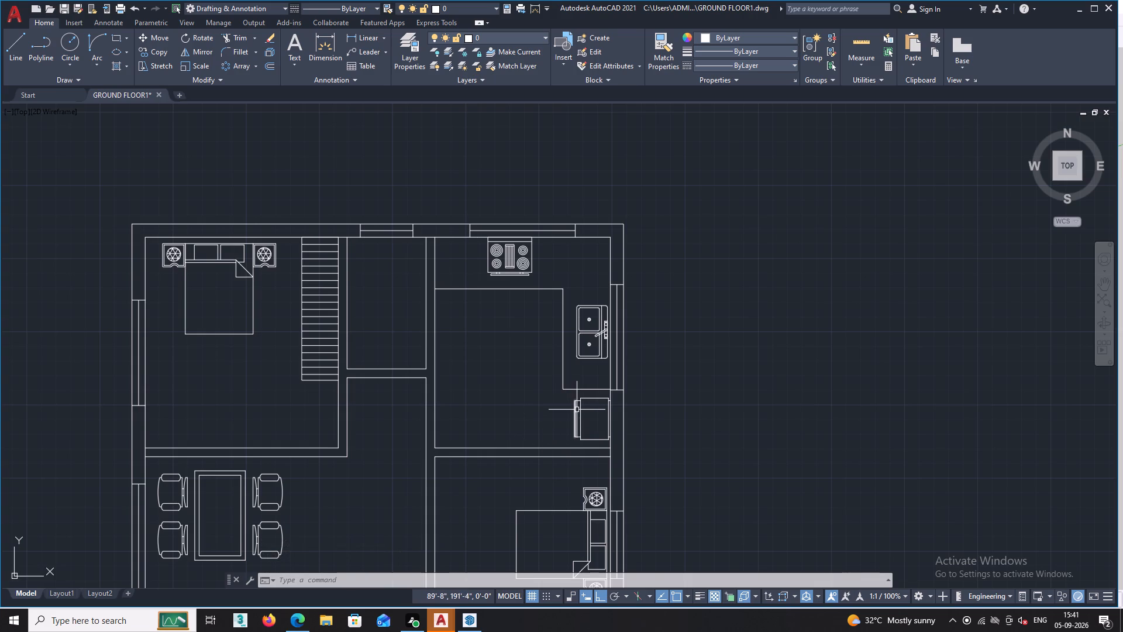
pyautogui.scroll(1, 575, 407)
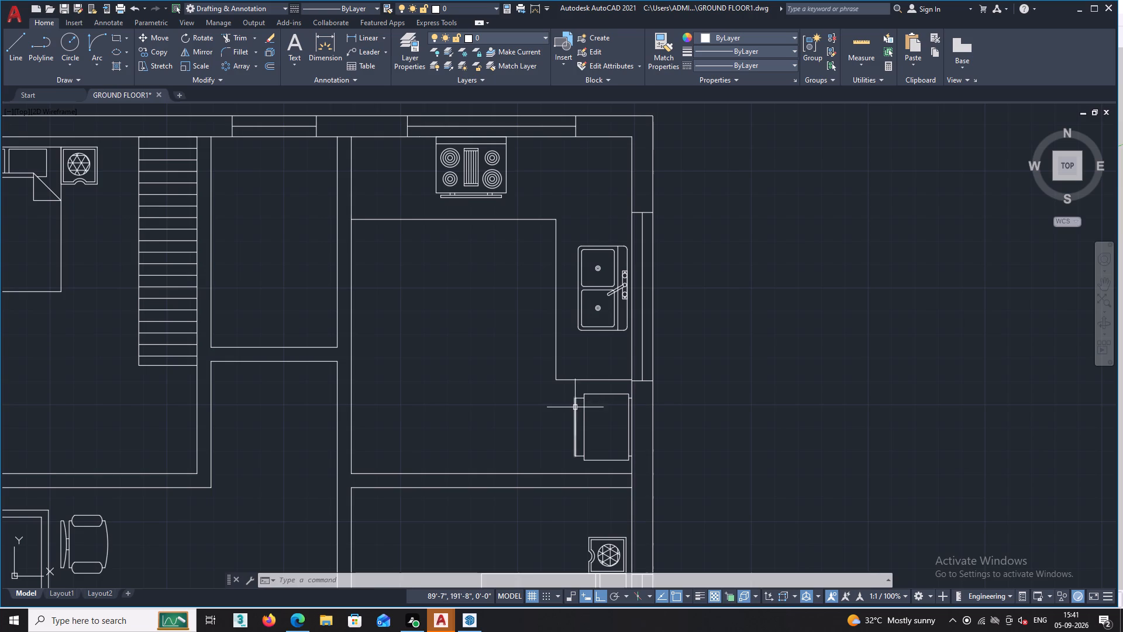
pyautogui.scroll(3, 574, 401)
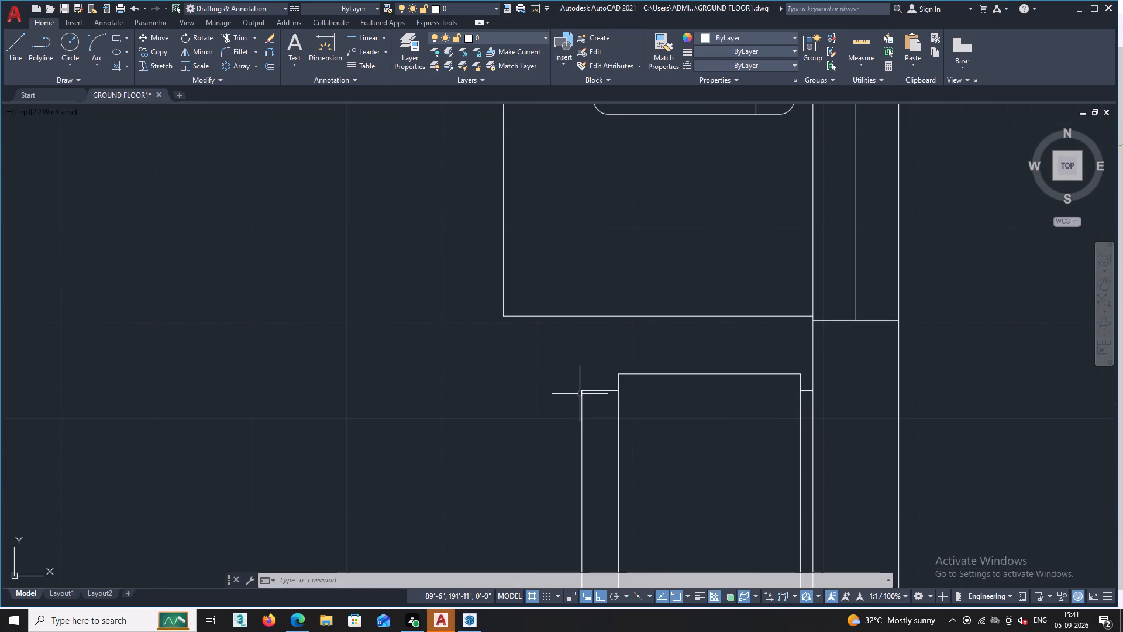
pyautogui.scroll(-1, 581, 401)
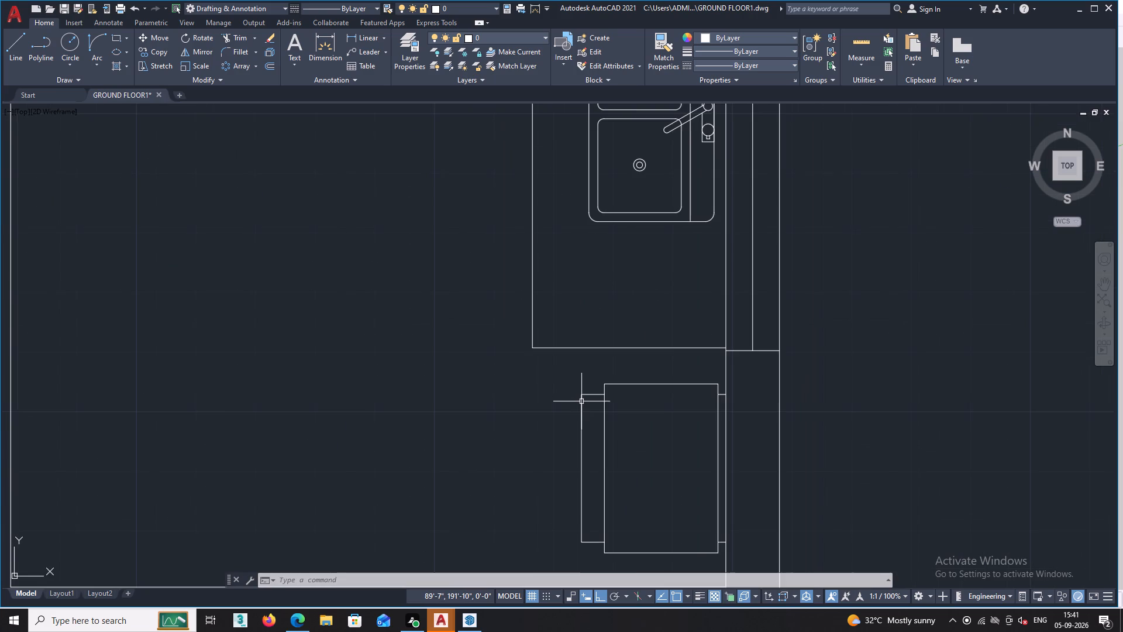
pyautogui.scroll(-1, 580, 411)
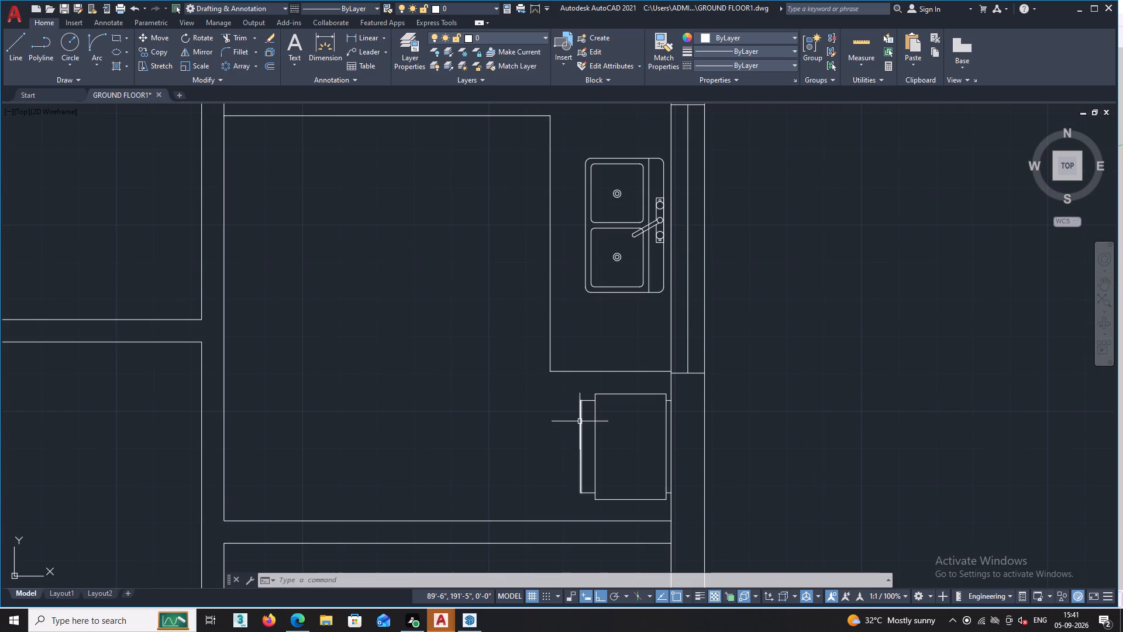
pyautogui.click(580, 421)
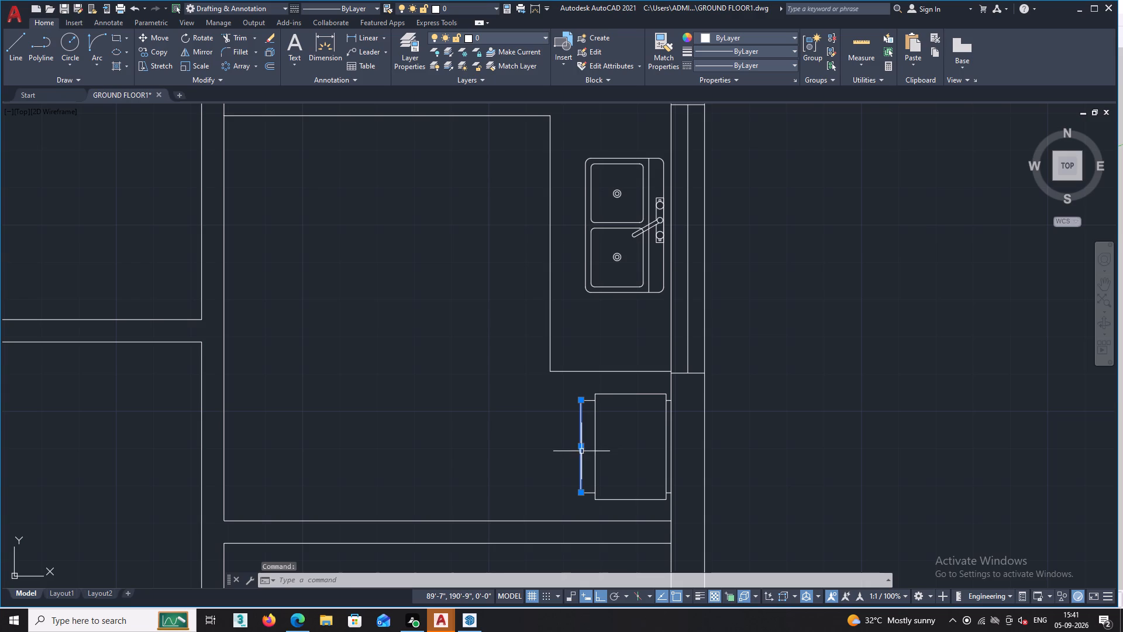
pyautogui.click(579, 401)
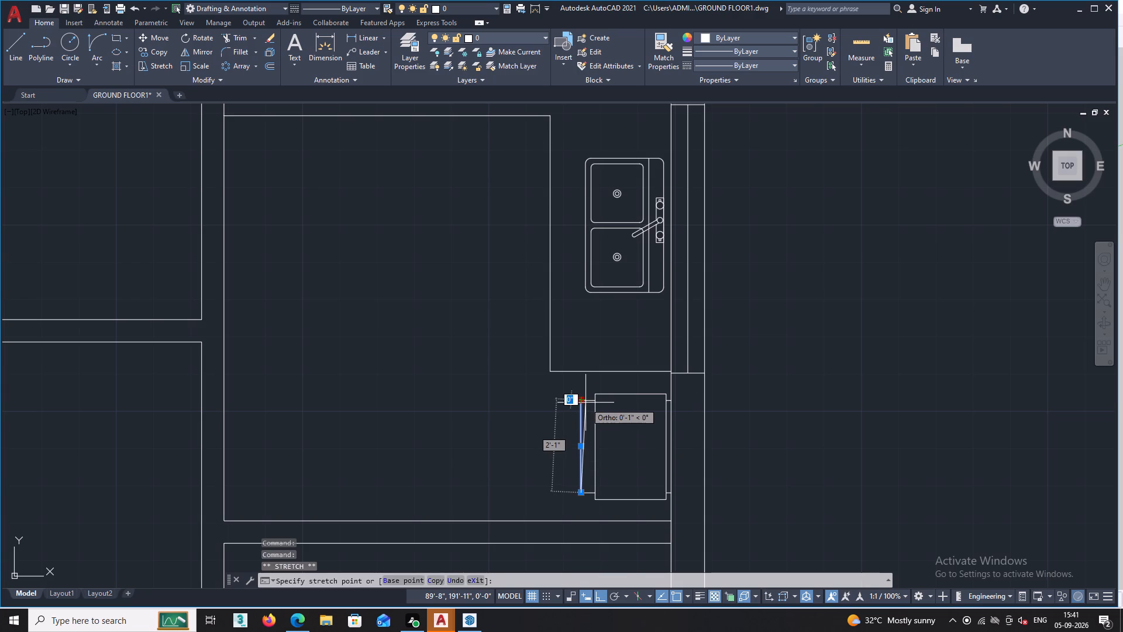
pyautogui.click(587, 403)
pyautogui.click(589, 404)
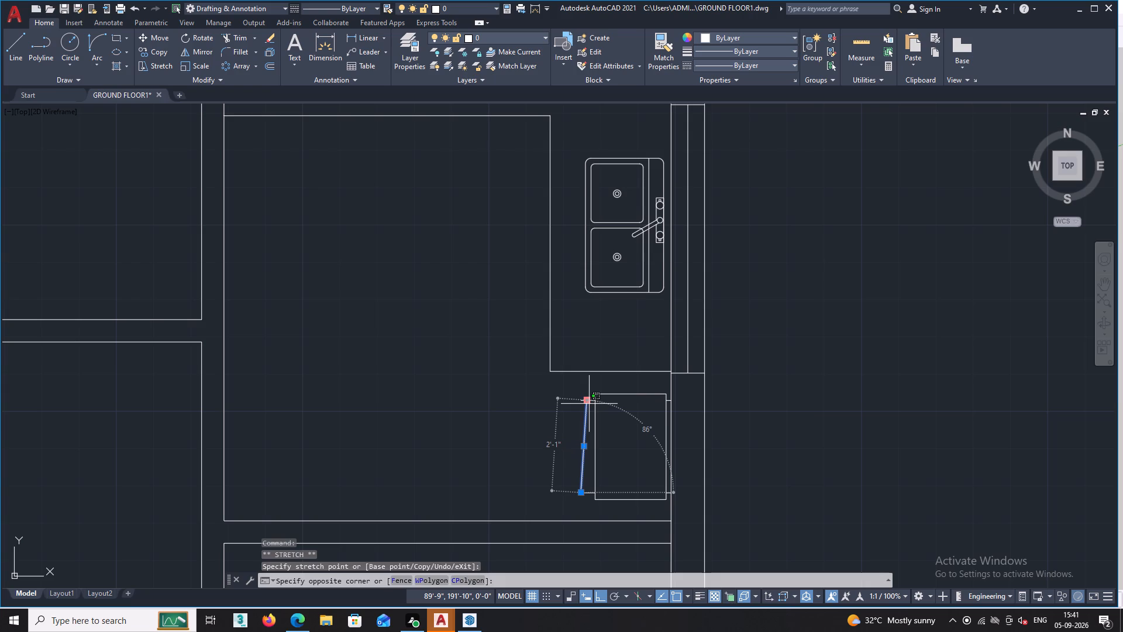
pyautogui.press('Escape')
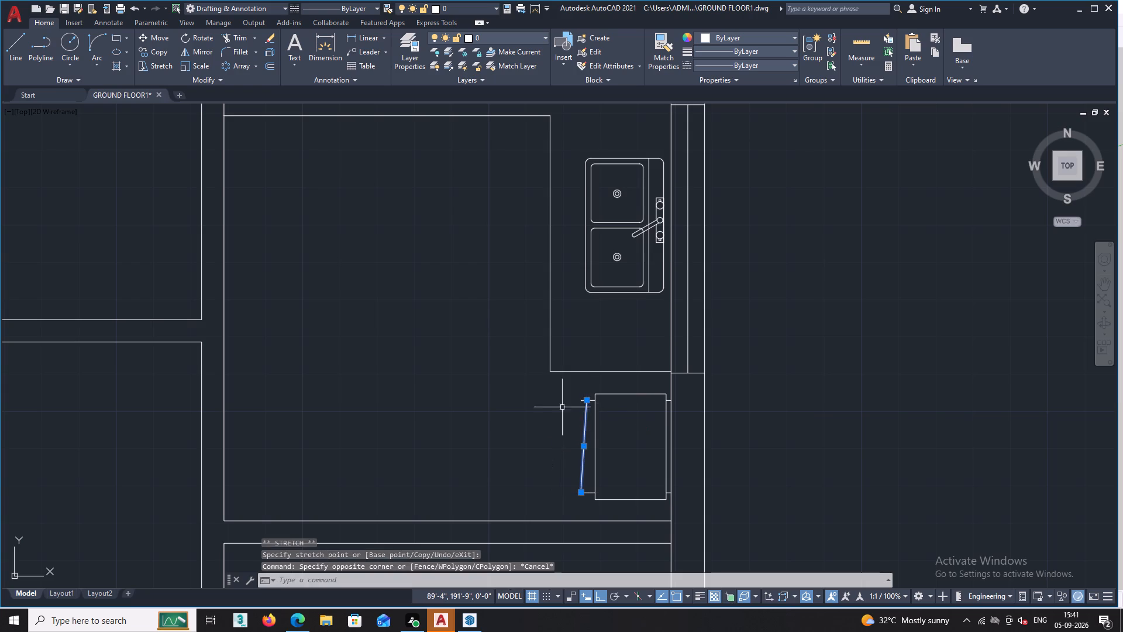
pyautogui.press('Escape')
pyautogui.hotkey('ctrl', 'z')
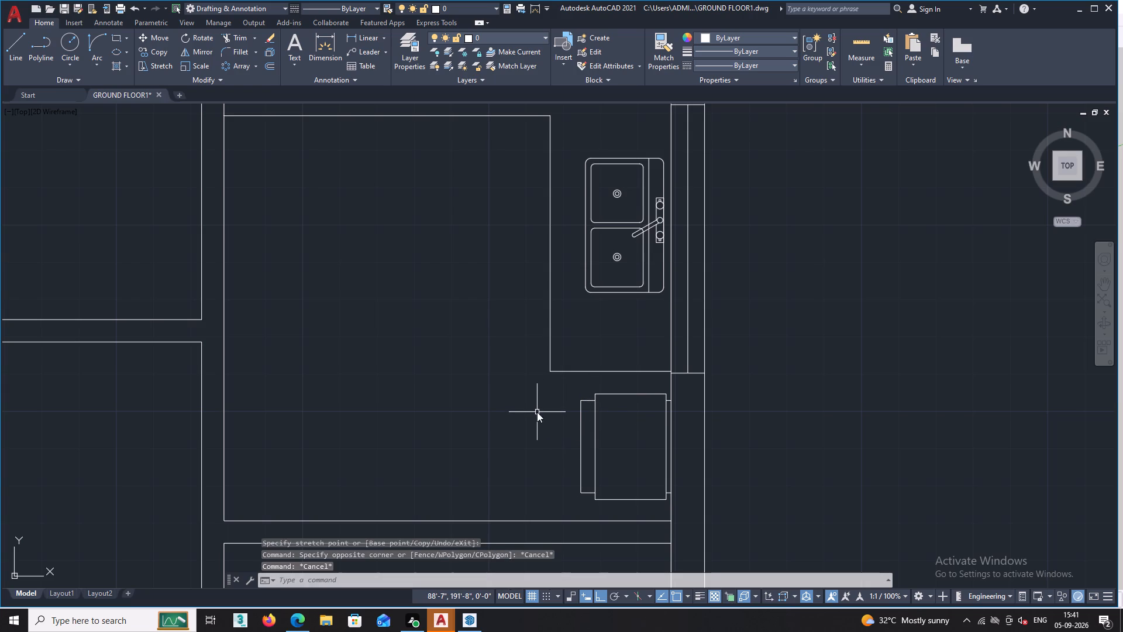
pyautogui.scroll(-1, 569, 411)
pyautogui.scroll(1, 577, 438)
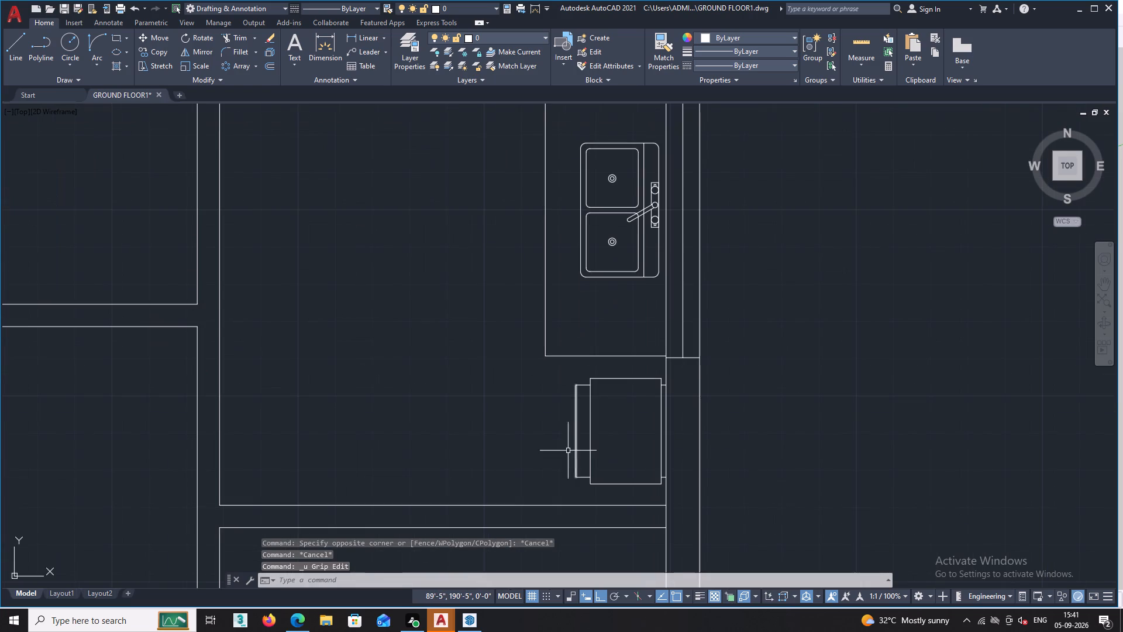
# Erase the three lines forming the outline along the west edge of the appliance rectangle.
pyautogui.press('space')
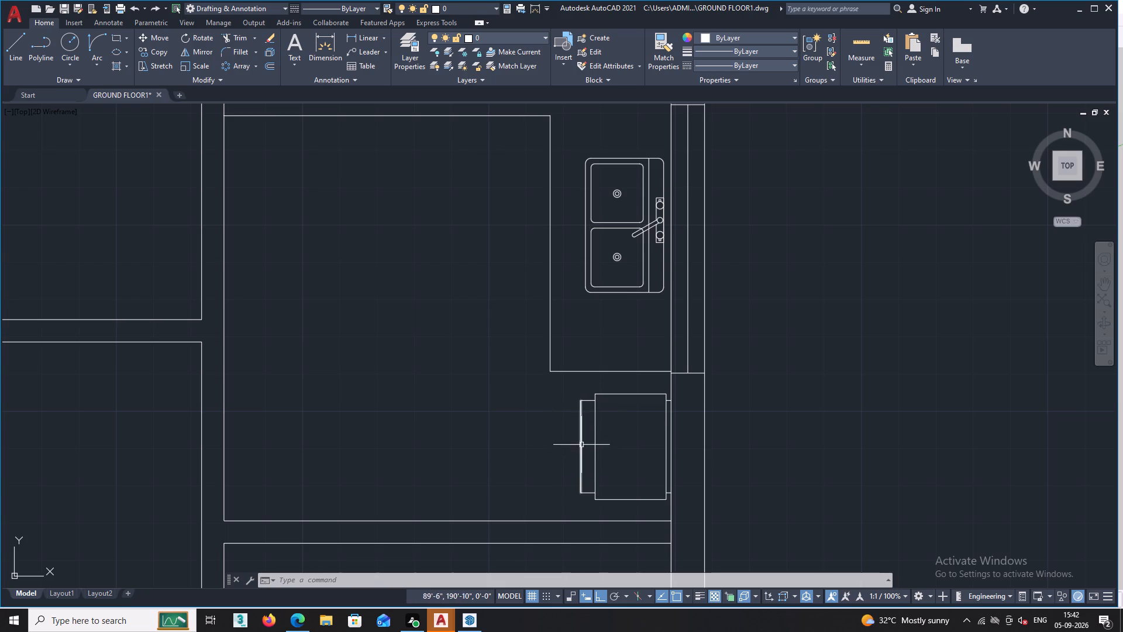
pyautogui.doubleClick(581, 437)
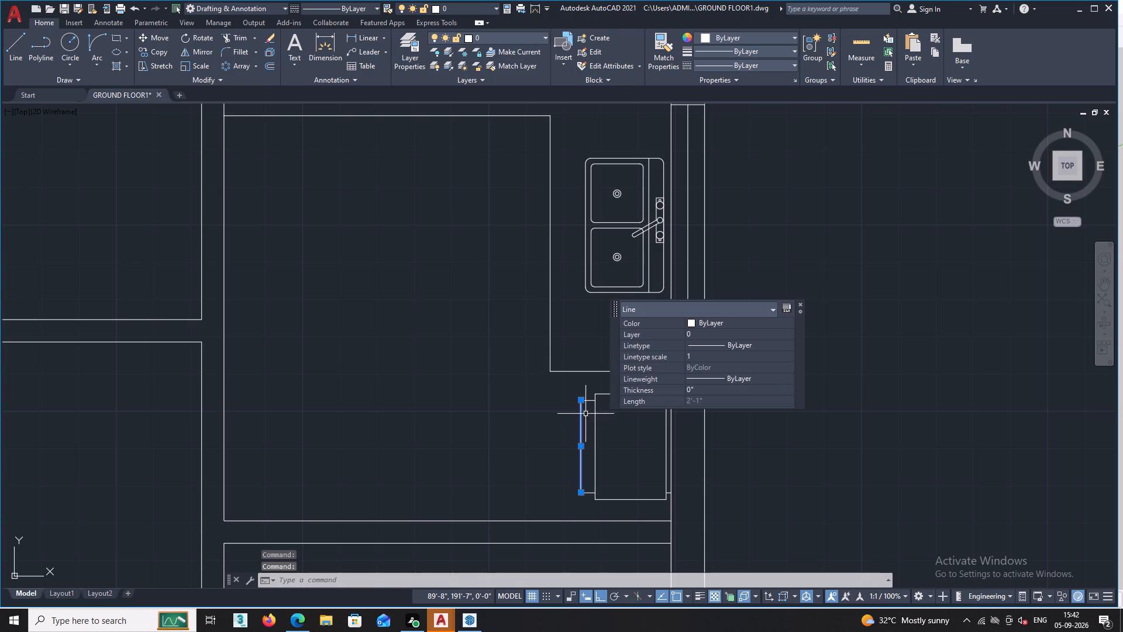
pyautogui.click(587, 401)
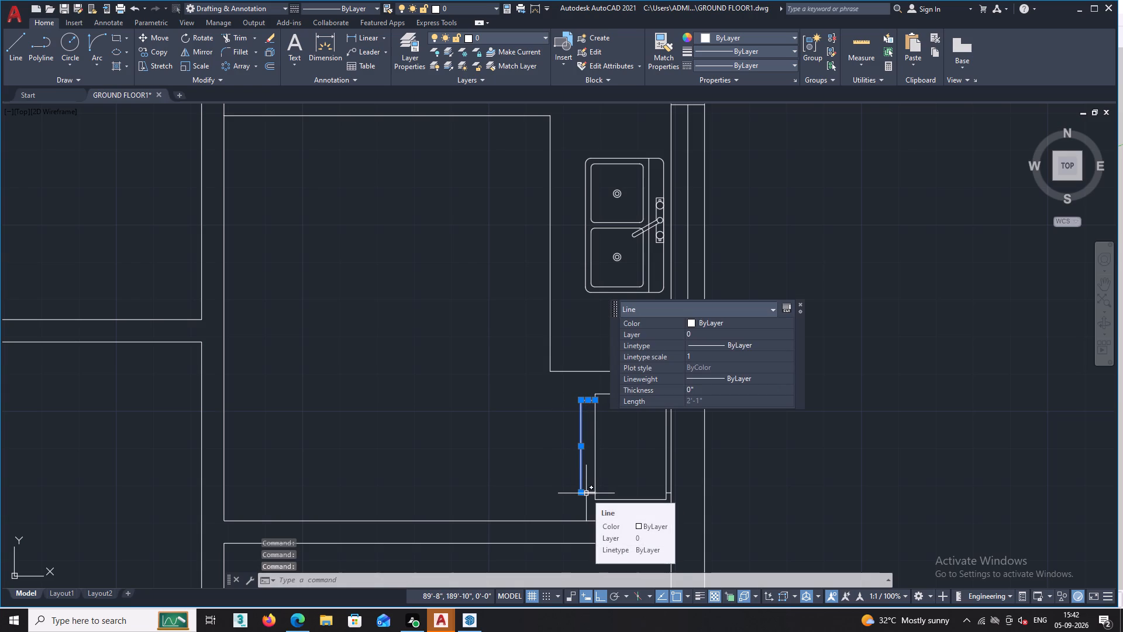
pyautogui.click(586, 493)
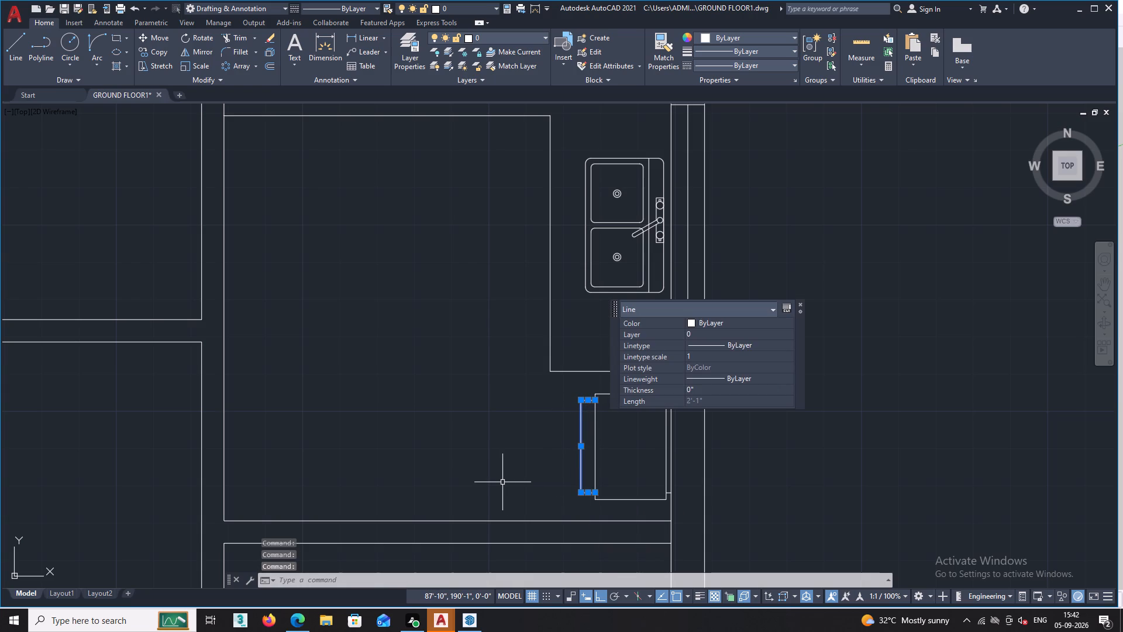
pyautogui.press('Delete')
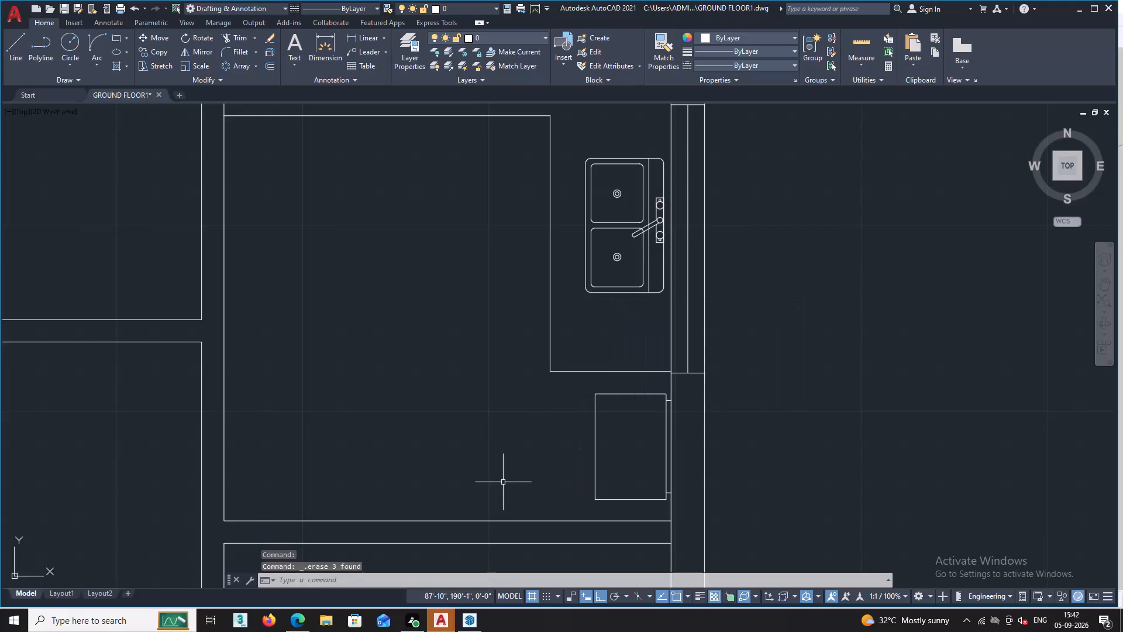
# Draw a three-sided line outline about 2" deep and 2'-1" long along the appliance rectangle's west edge, ending back on that edge.
pyautogui.write('L')
pyautogui.press('space')
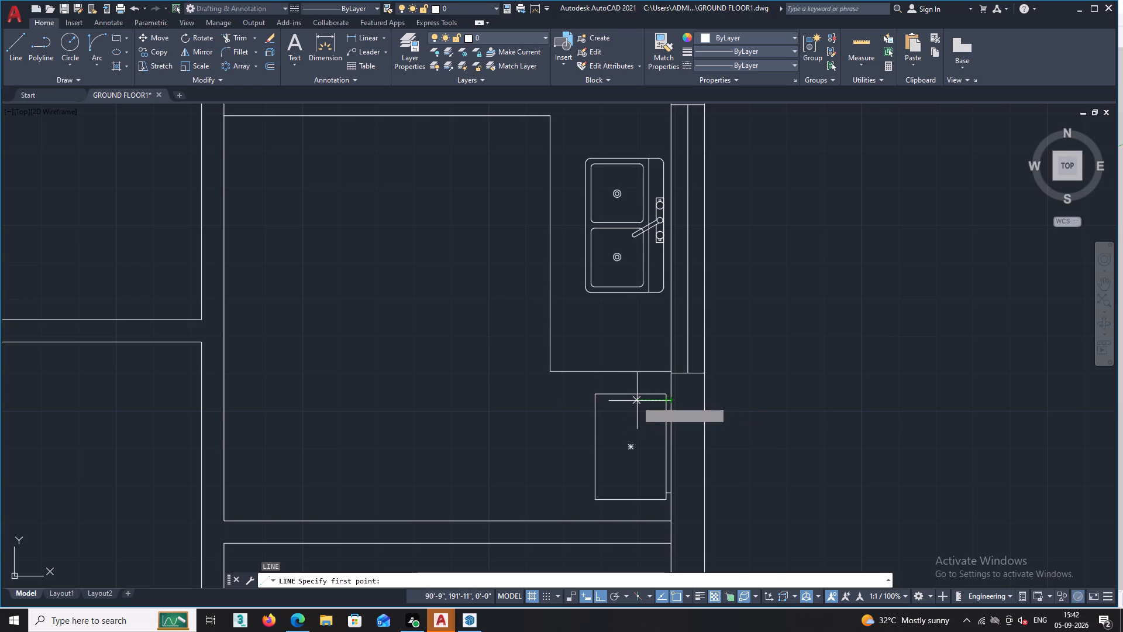
pyautogui.click(595, 402)
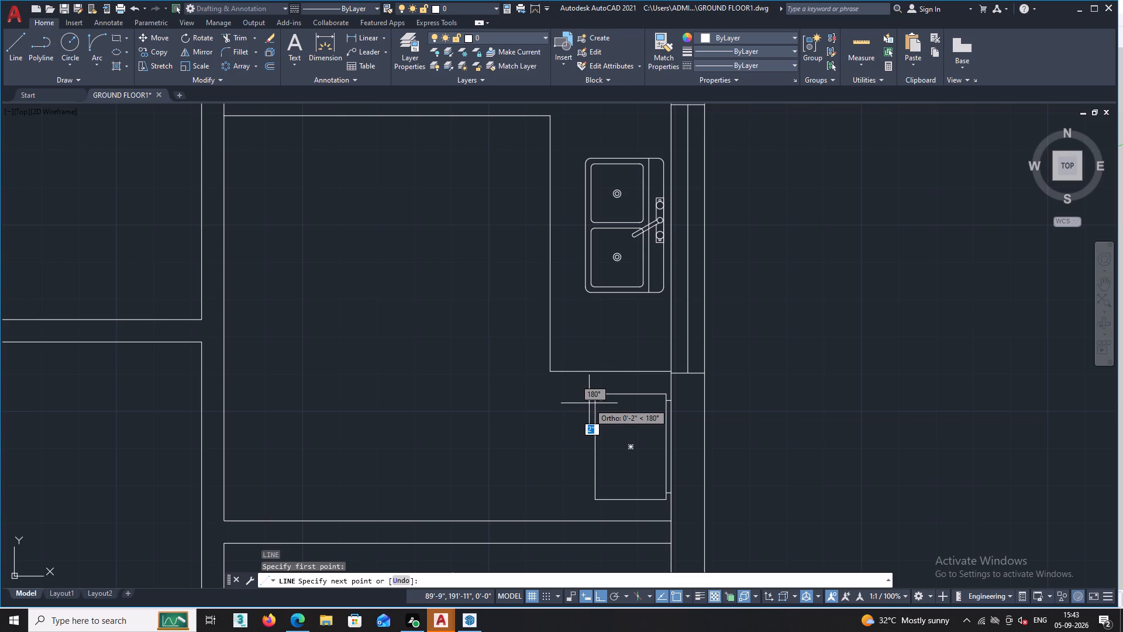
pyautogui.click(589, 403)
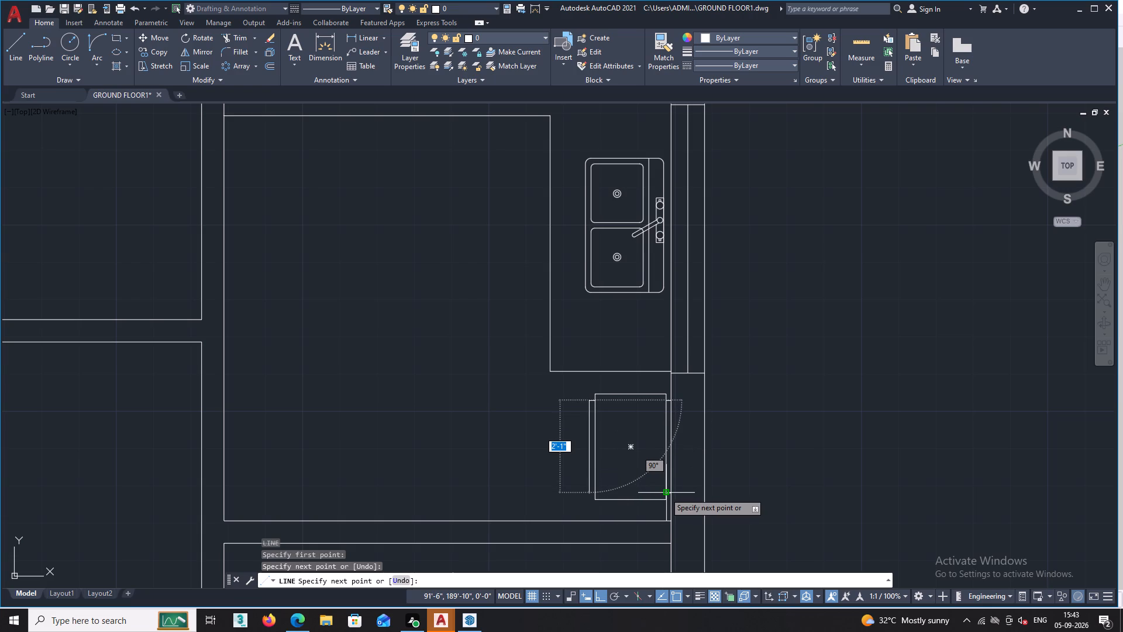
pyautogui.click(588, 493)
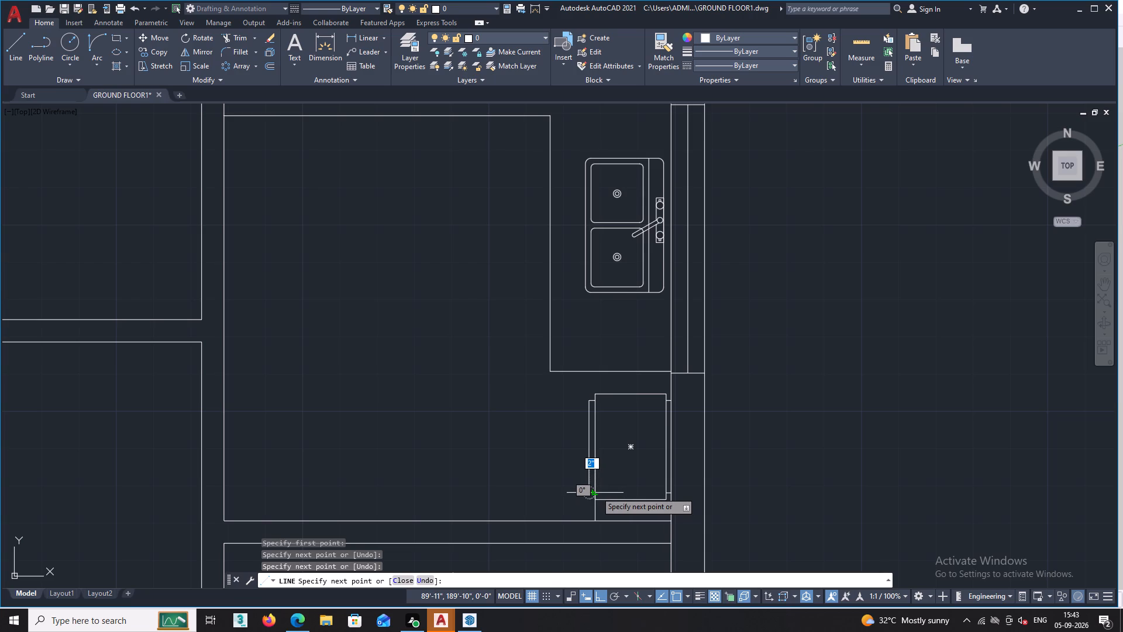
pyautogui.click(596, 492)
pyautogui.press('space')
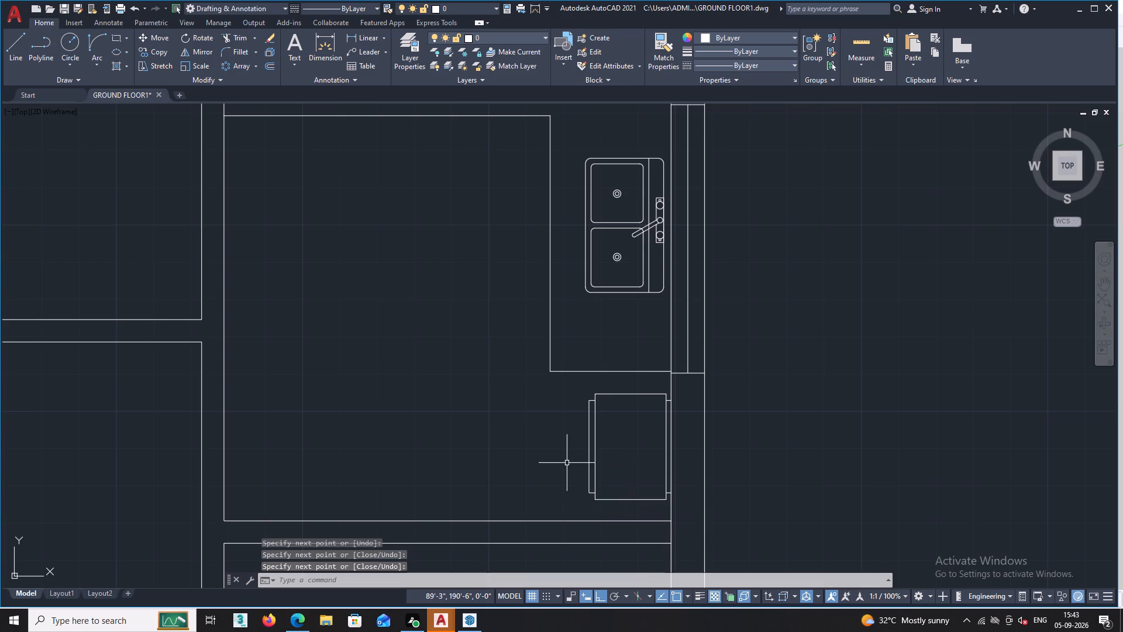
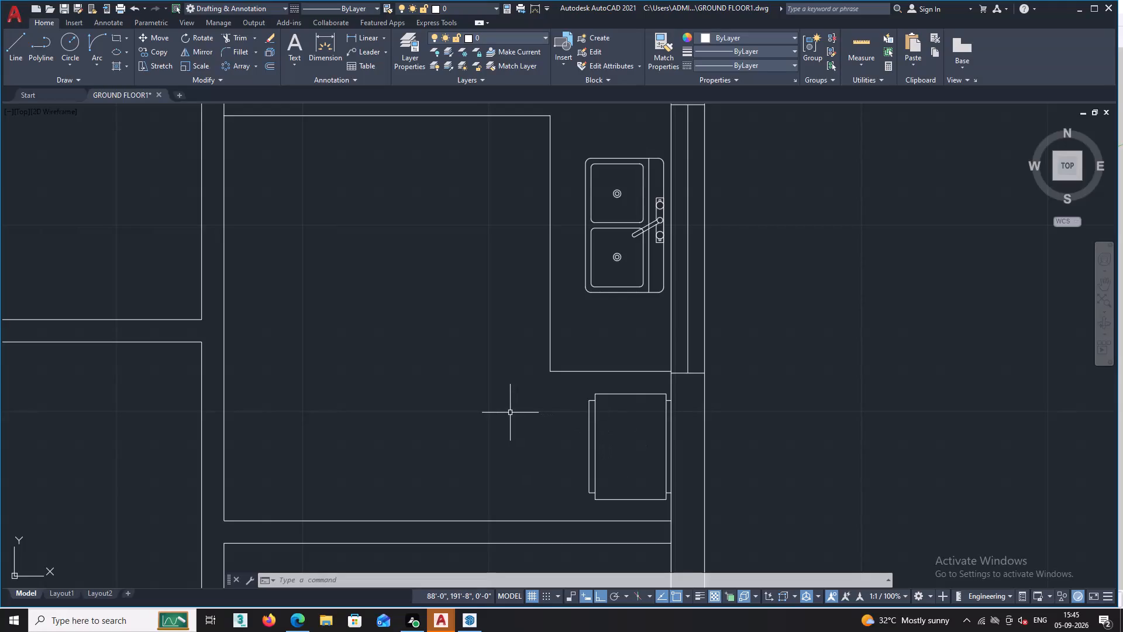
# Draw a rectangle about 2" by 1'-4" against the west face of the appliance's front outline, its top level with the appliance's top edge.
pyautogui.write('REC')
pyautogui.press('space')
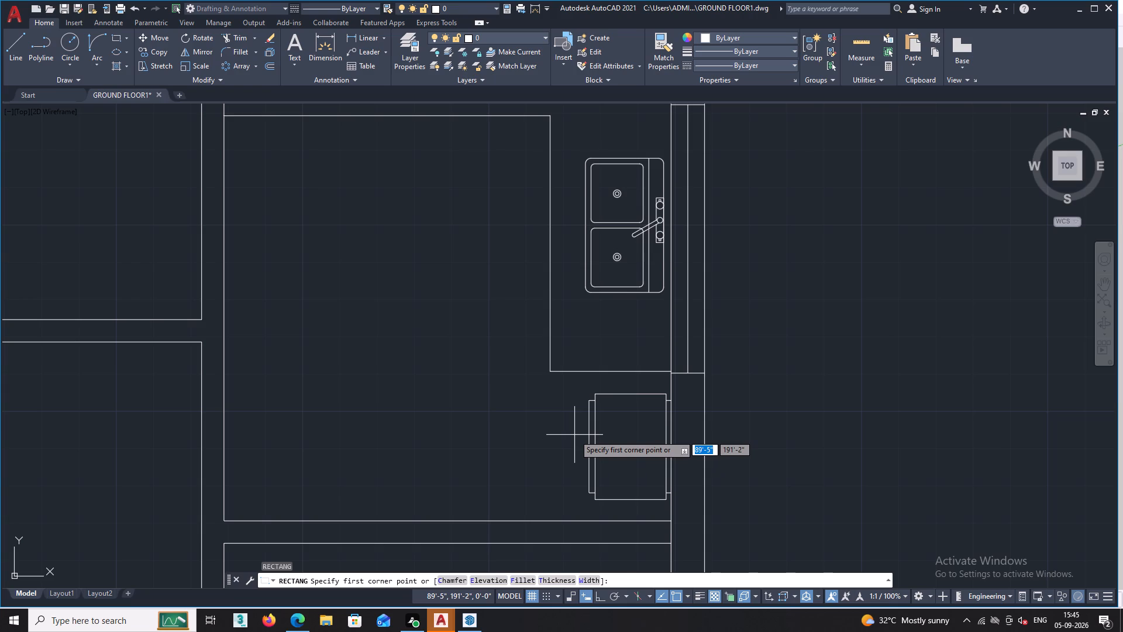
pyautogui.scroll(1, 579, 425)
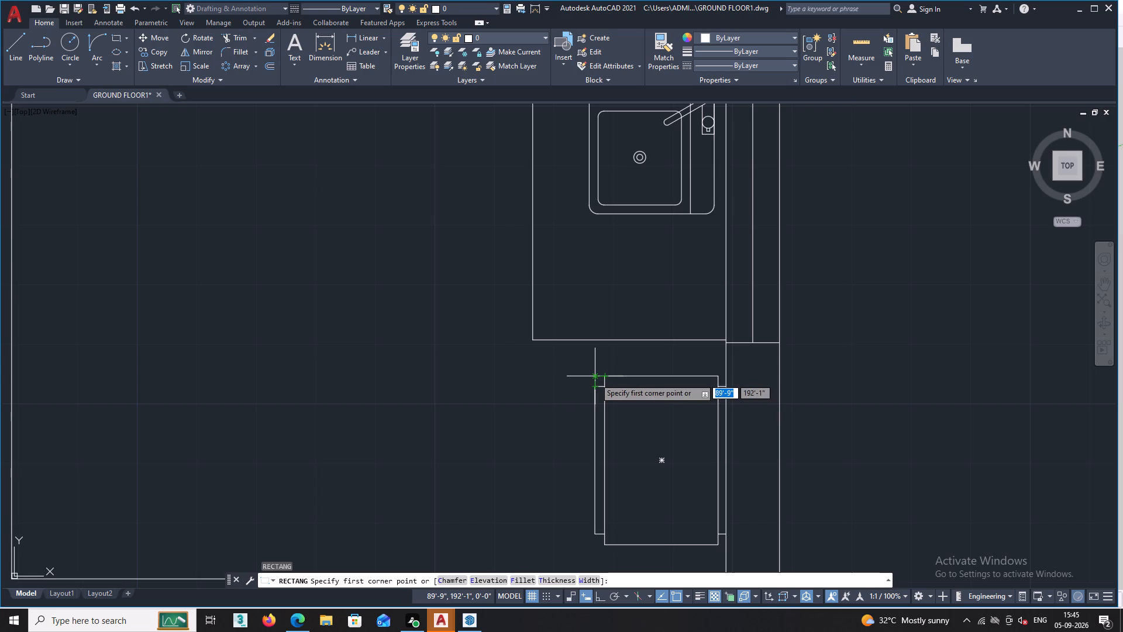
pyautogui.click(595, 378)
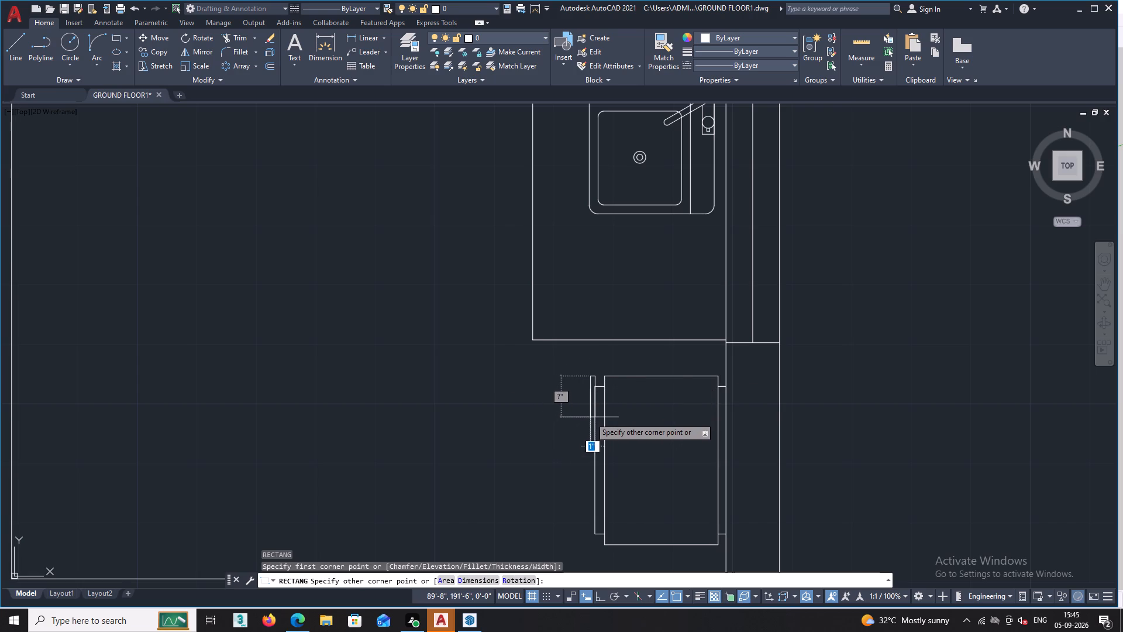
pyautogui.scroll(3, 585, 442)
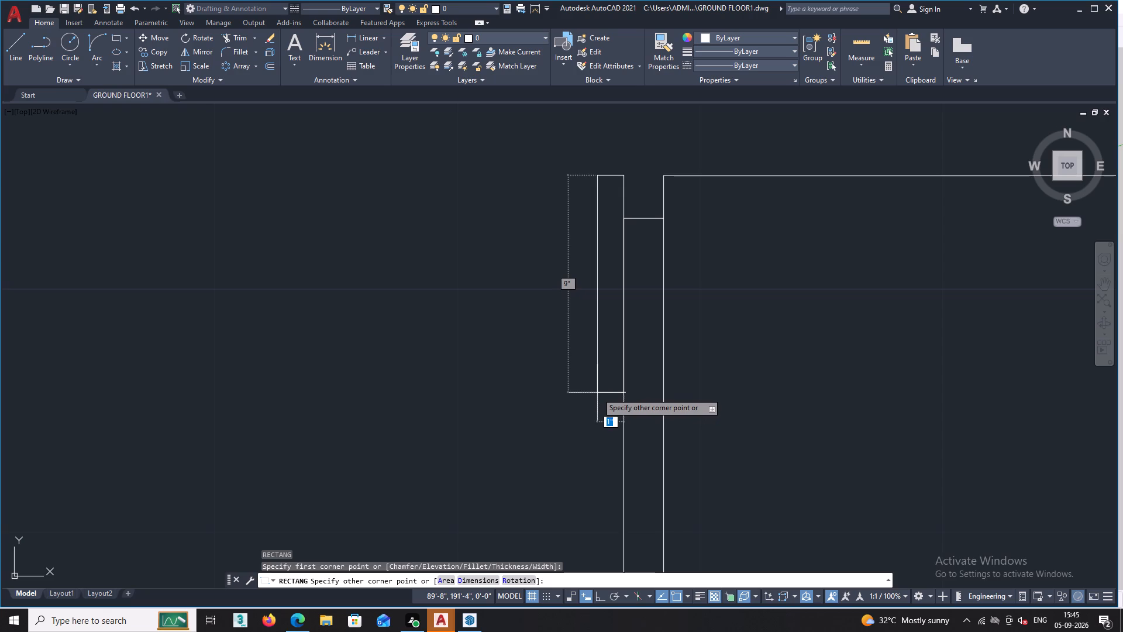
pyautogui.scroll(-1, 598, 395)
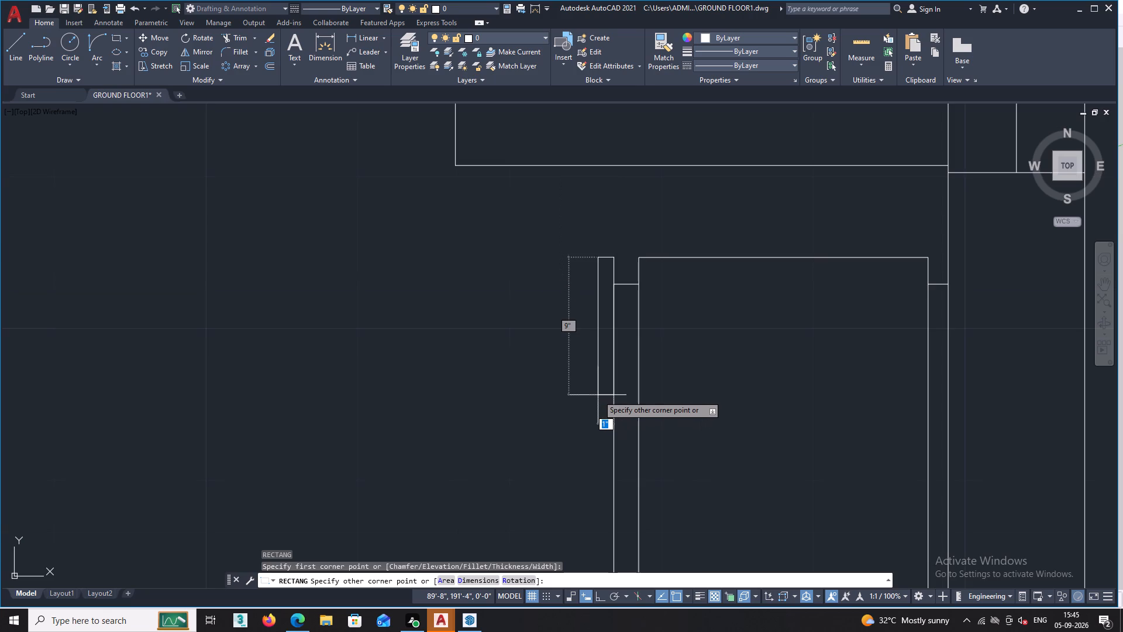
pyautogui.scroll(-1, 598, 395)
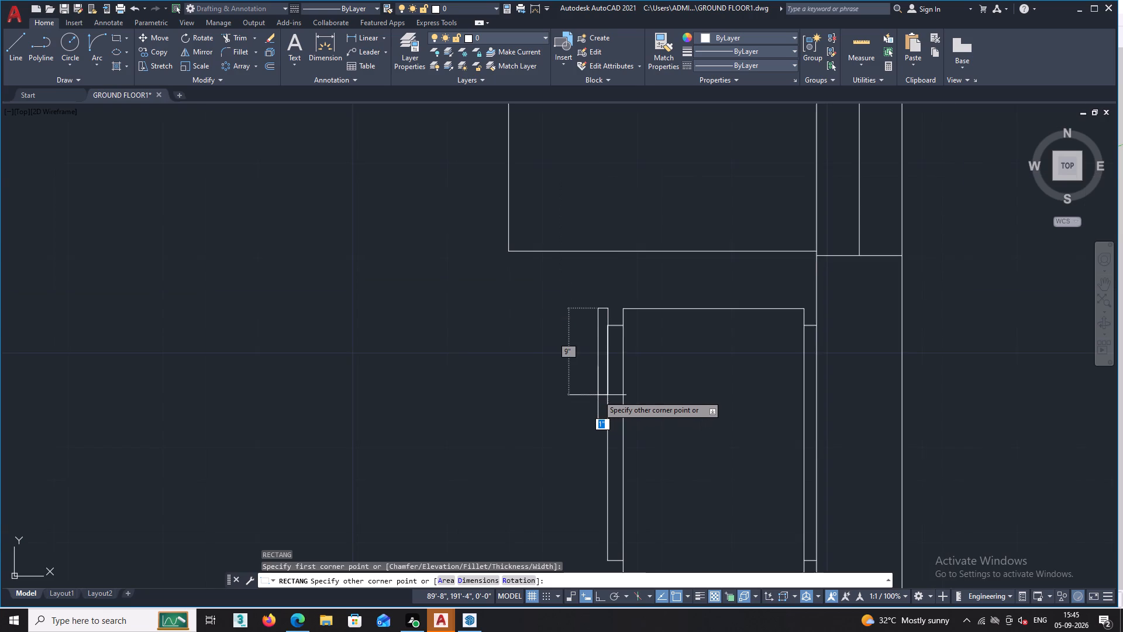
pyautogui.scroll(-1, 598, 395)
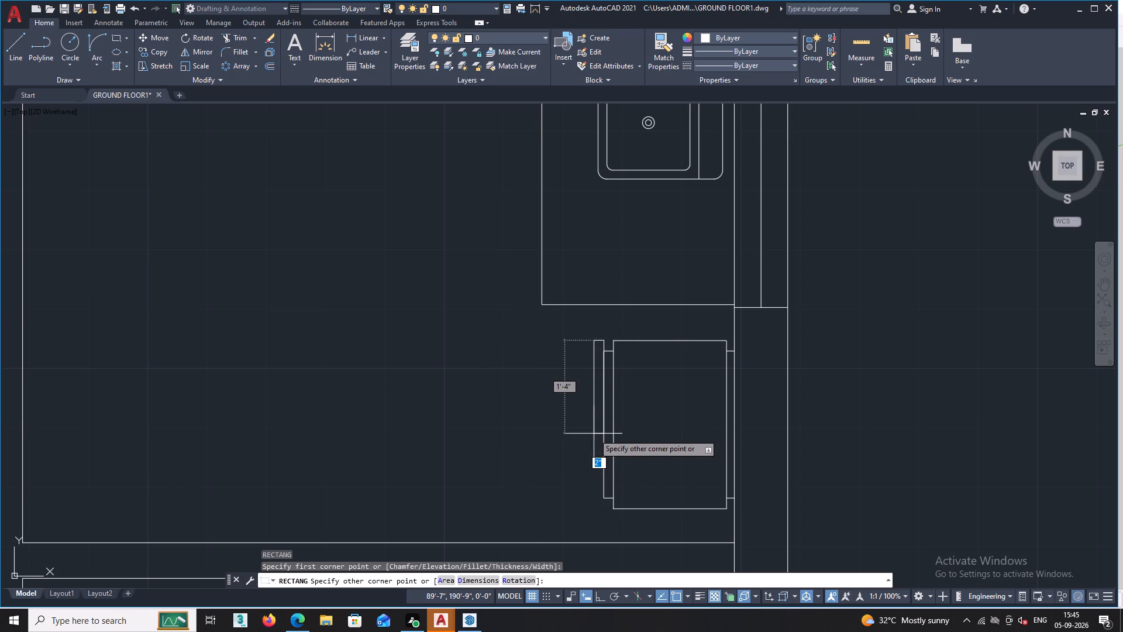
pyautogui.scroll(-1, 588, 434)
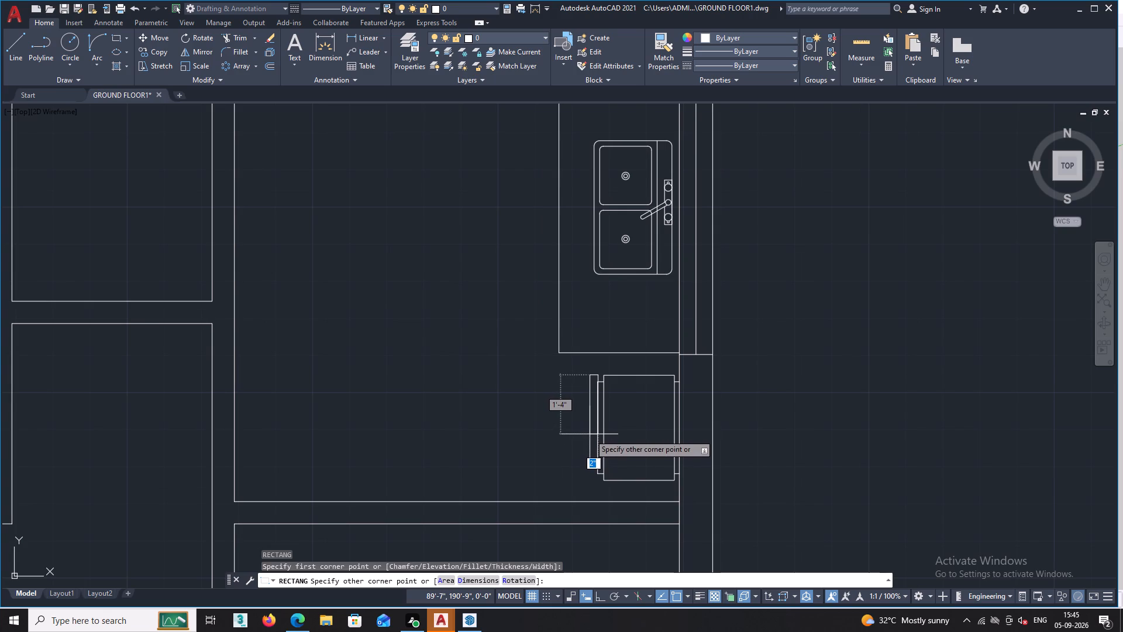
pyautogui.doubleClick(590, 432)
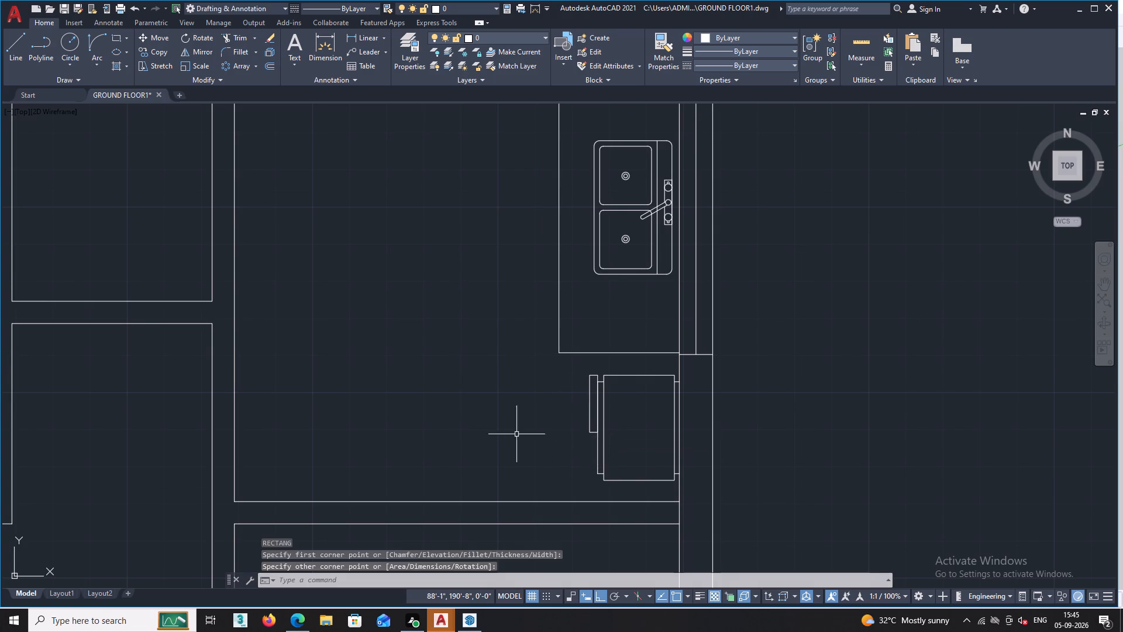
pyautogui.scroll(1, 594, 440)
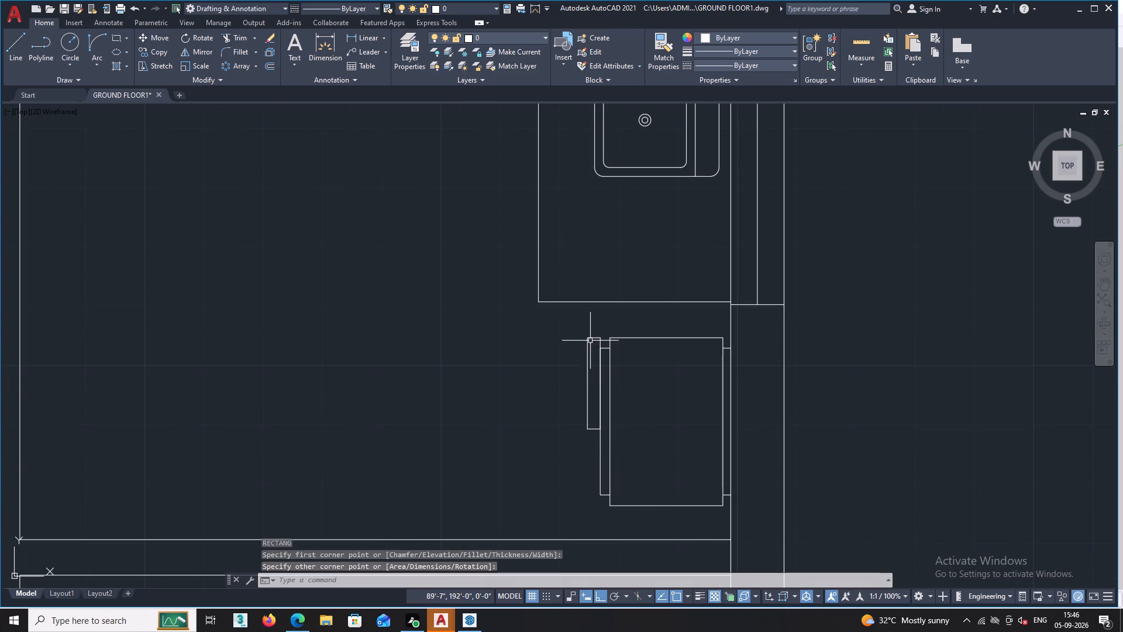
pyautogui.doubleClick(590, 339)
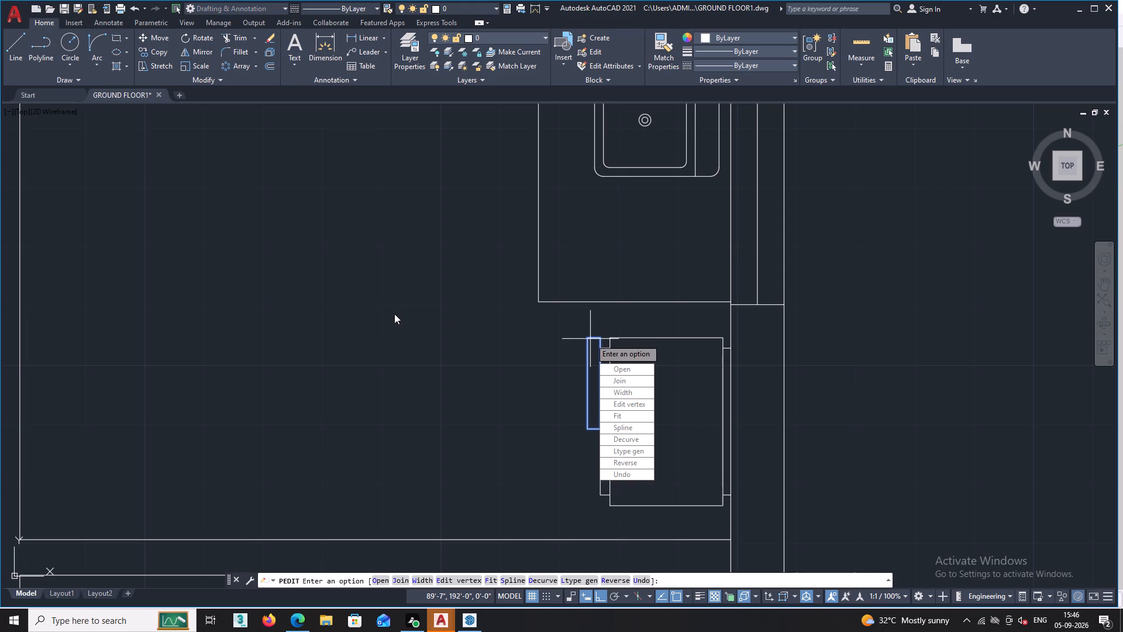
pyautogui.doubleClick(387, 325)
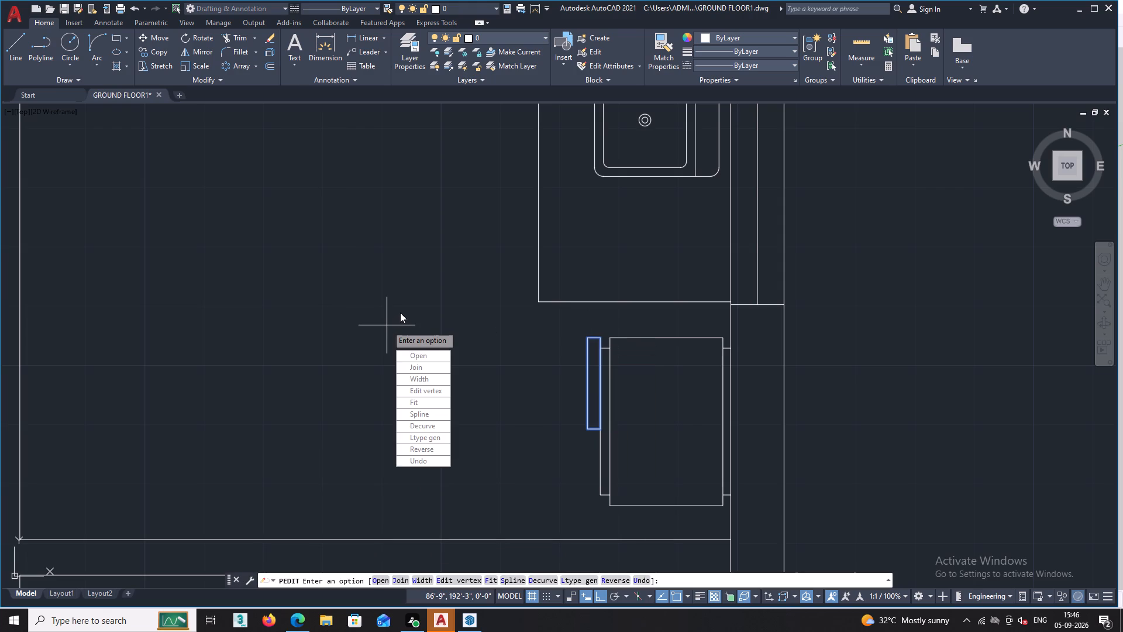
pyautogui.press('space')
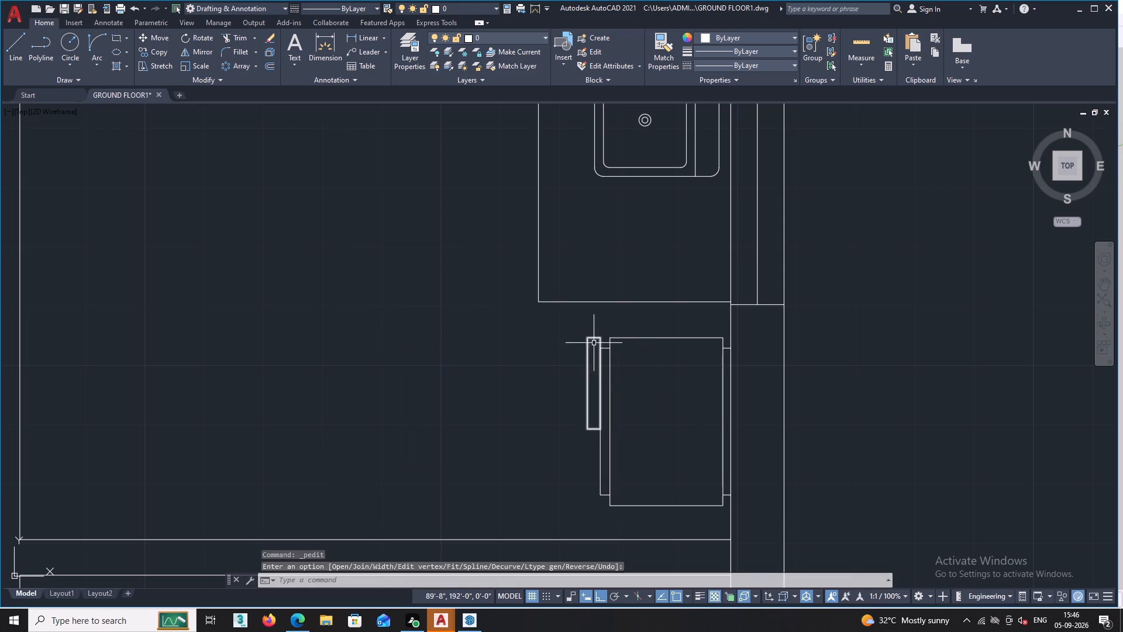
# Copy the narrow rectangle from its lower east corner to the open kitchen floor west of the appliance, with Ortho off.
pyautogui.click(588, 339)
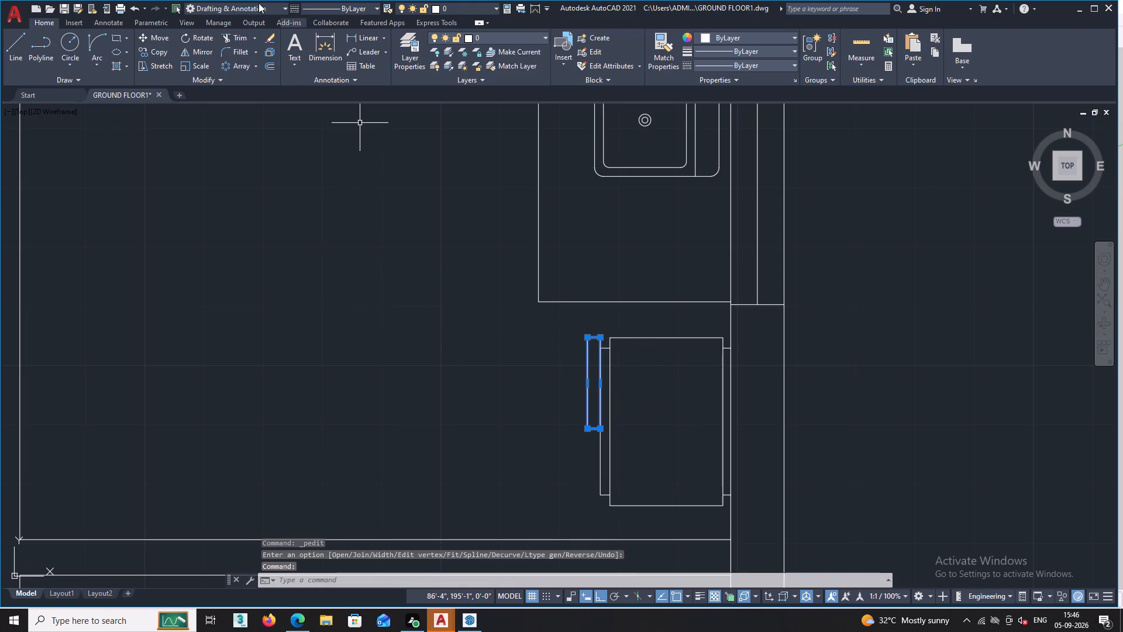
pyautogui.click(150, 51)
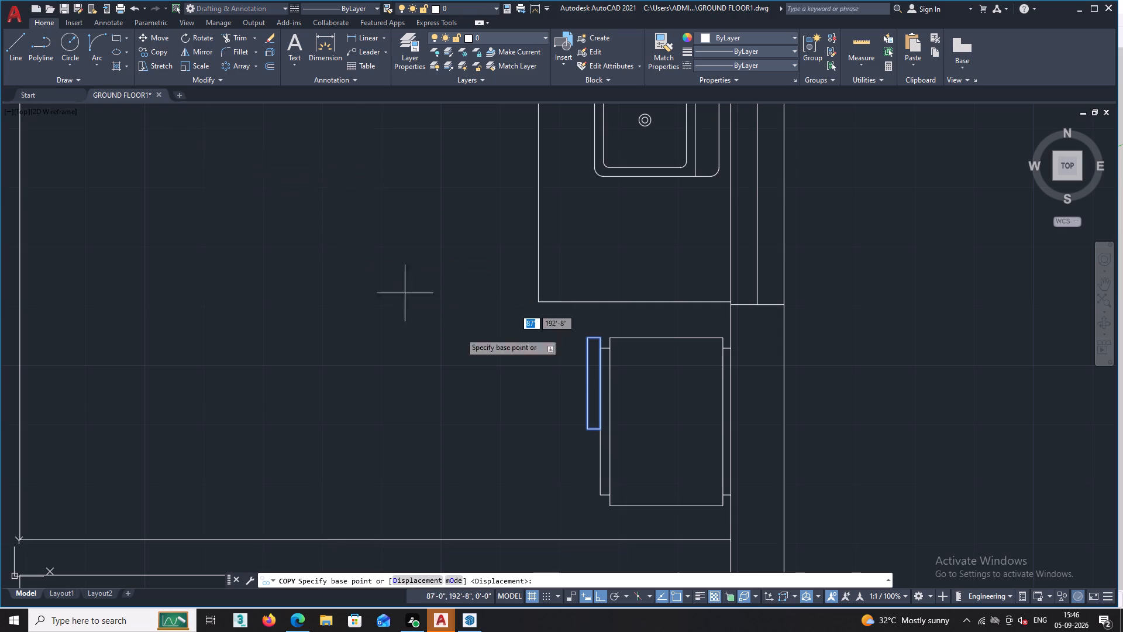
pyautogui.scroll(-1, 521, 392)
pyautogui.moveTo(476, 406); pyautogui.dragTo(488, 318, button='middle')
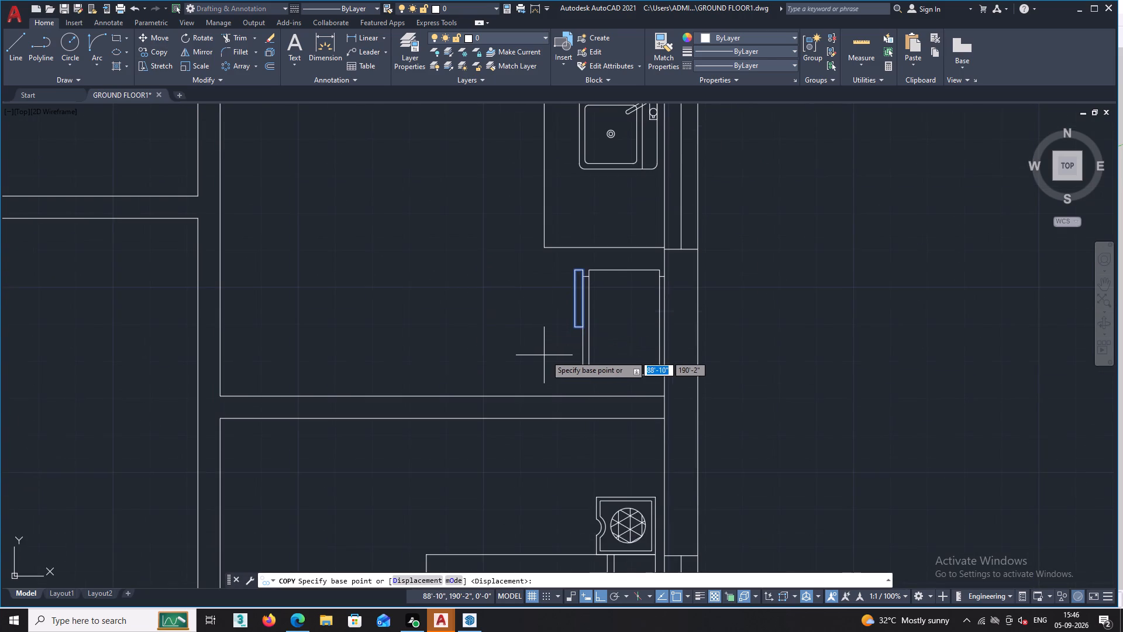
pyautogui.scroll(1, 549, 355)
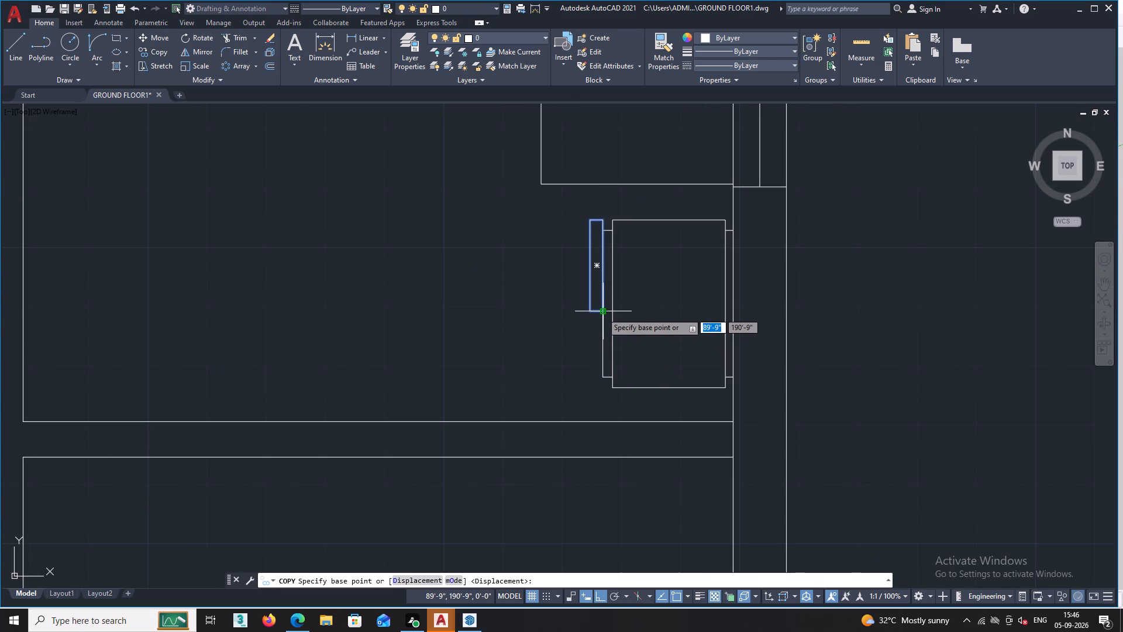
pyautogui.click(602, 312)
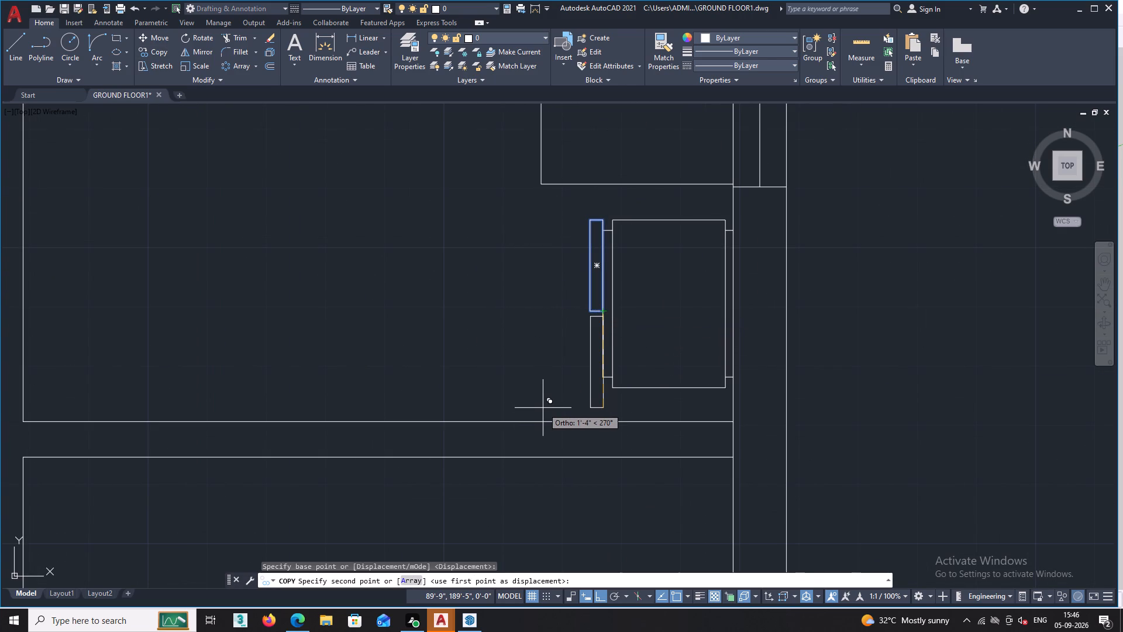
pyautogui.press('F8')
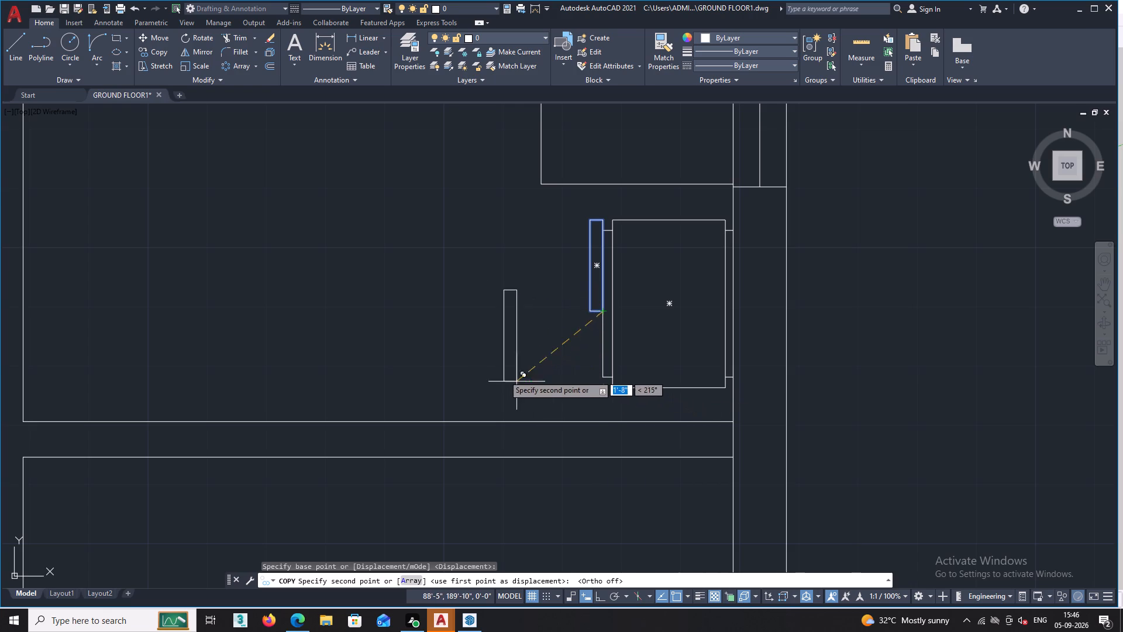
pyautogui.click(498, 367)
pyautogui.press('space')
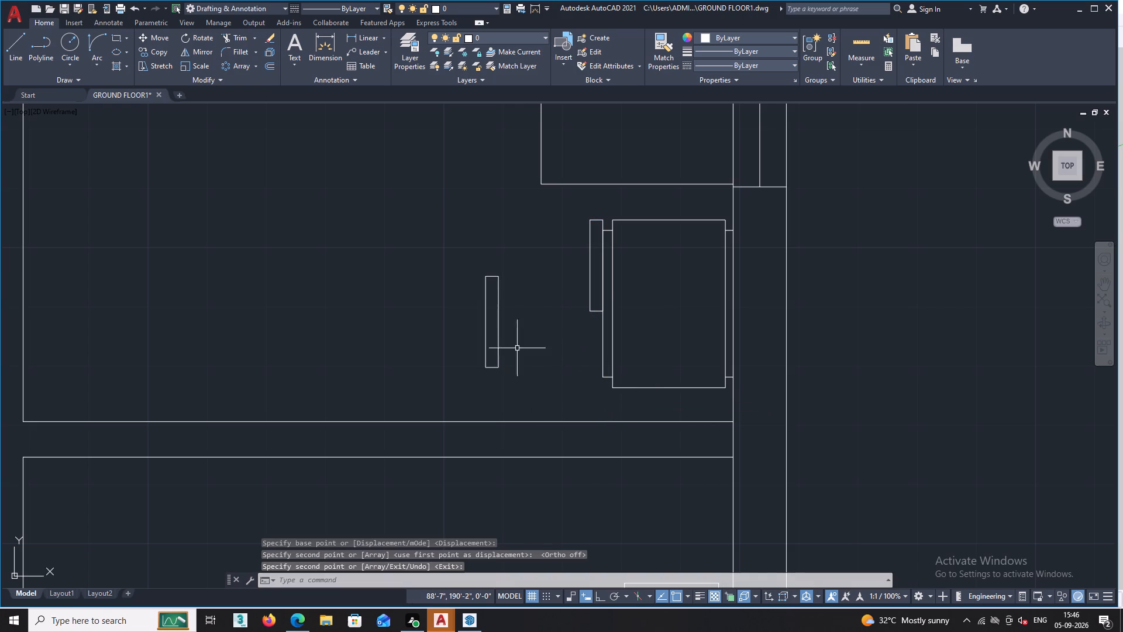
# Rotate the copied narrow rectangle about 32° around its lower east corner, so its upper end leans west.
pyautogui.click(490, 277)
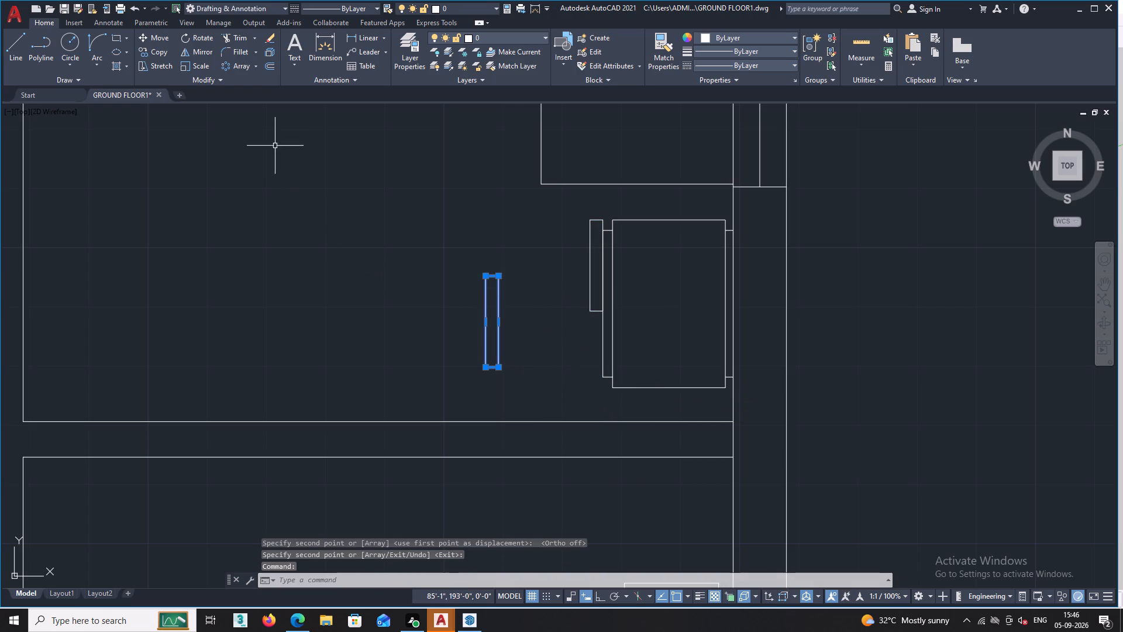
pyautogui.click(198, 35)
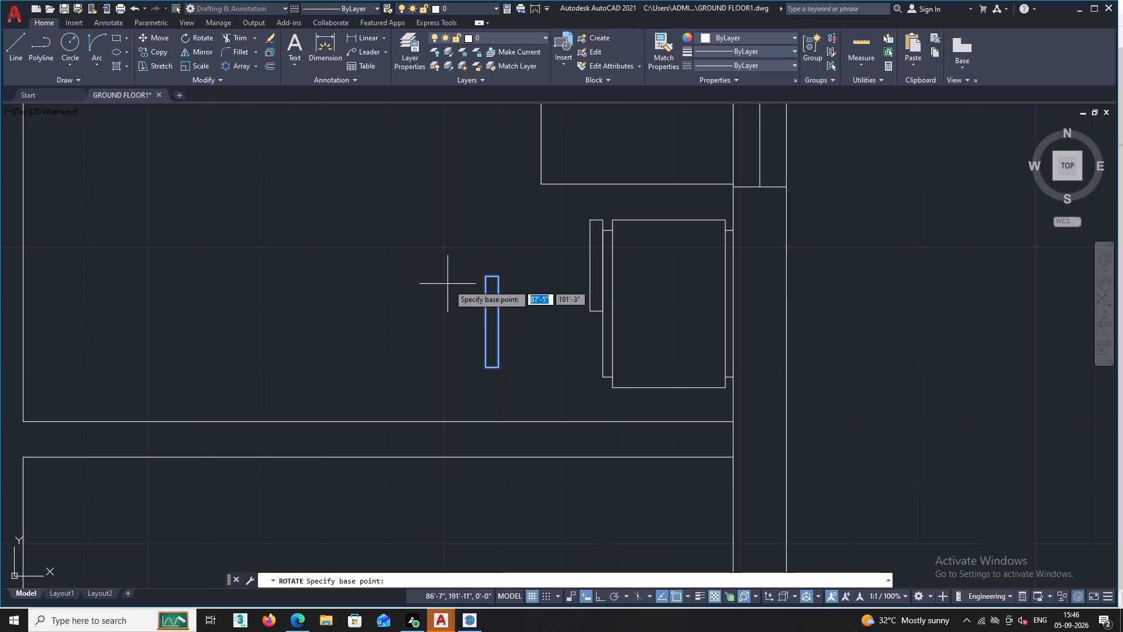
pyautogui.click(497, 368)
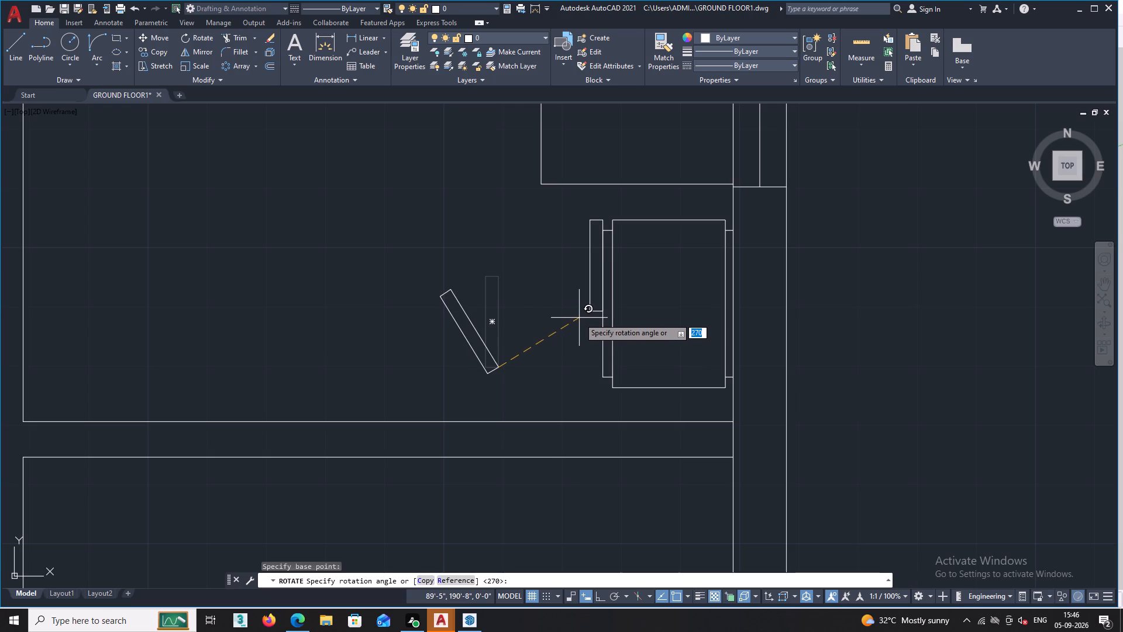
pyautogui.doubleClick(579, 318)
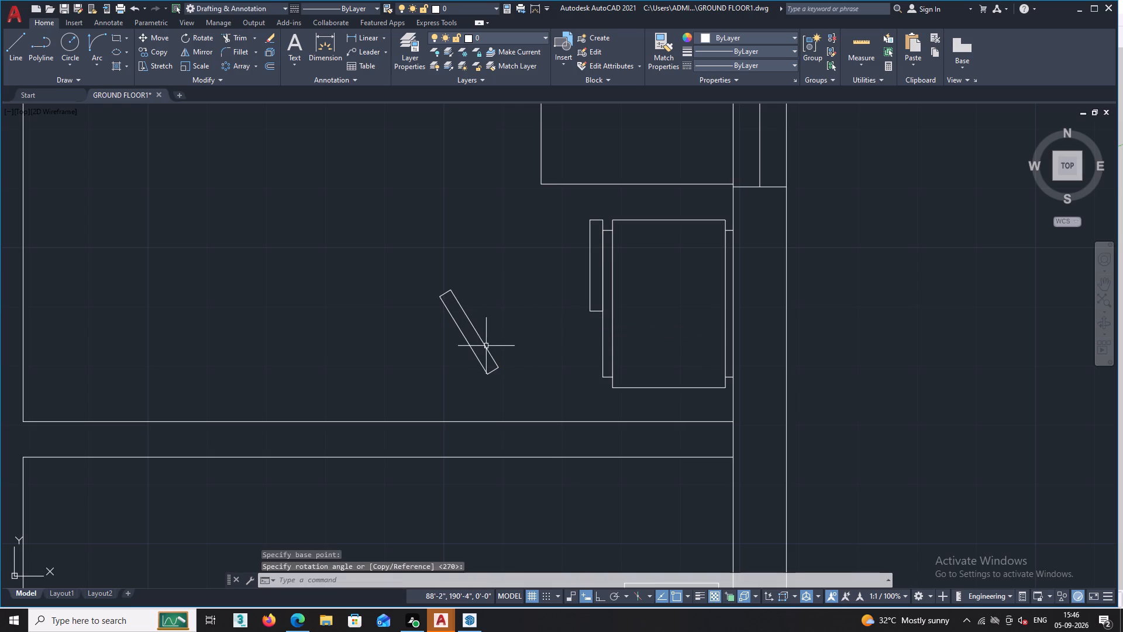
# Move the slanted rectangle by its lower east corner onto the lower west corner of the appliance's front outline.
pyautogui.click(477, 332)
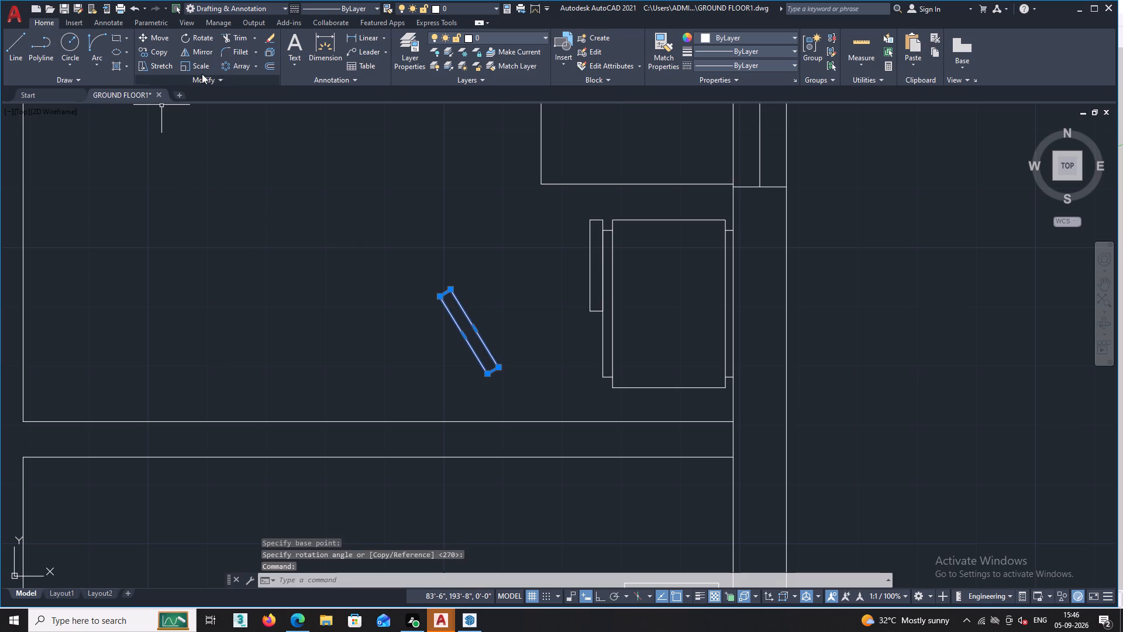
pyautogui.click(156, 41)
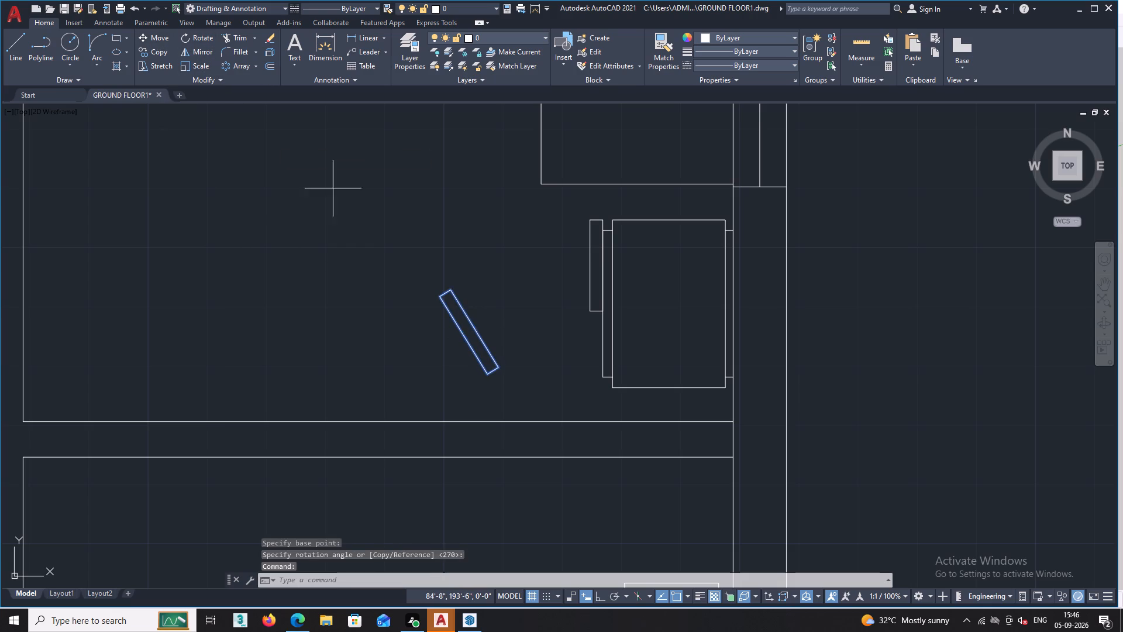
pyautogui.click(499, 369)
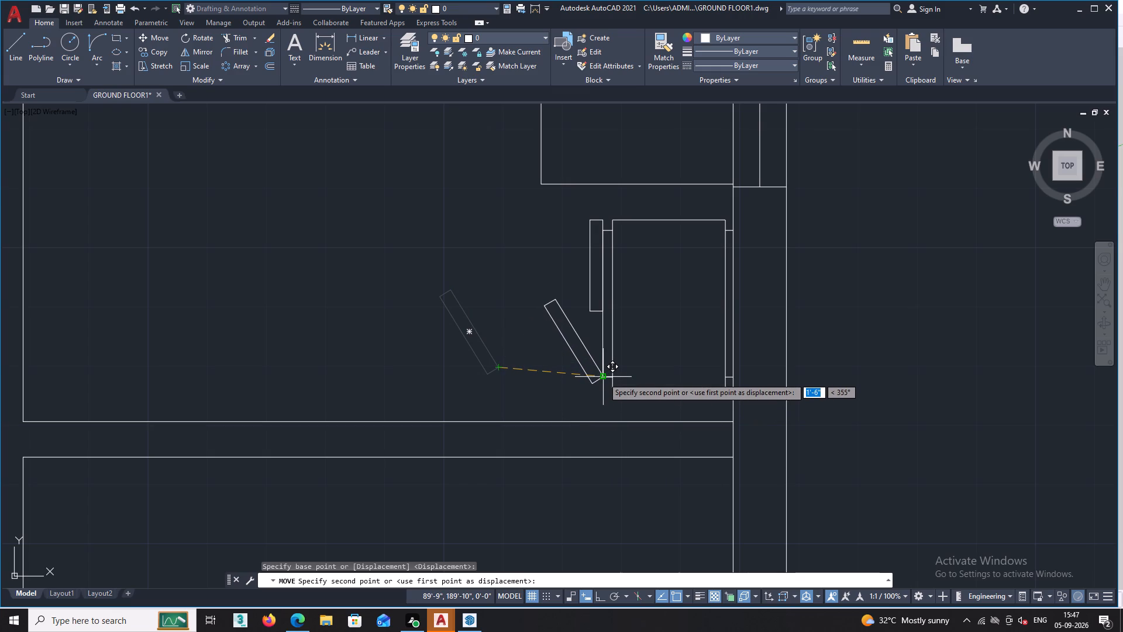
pyautogui.scroll(2, 603, 377)
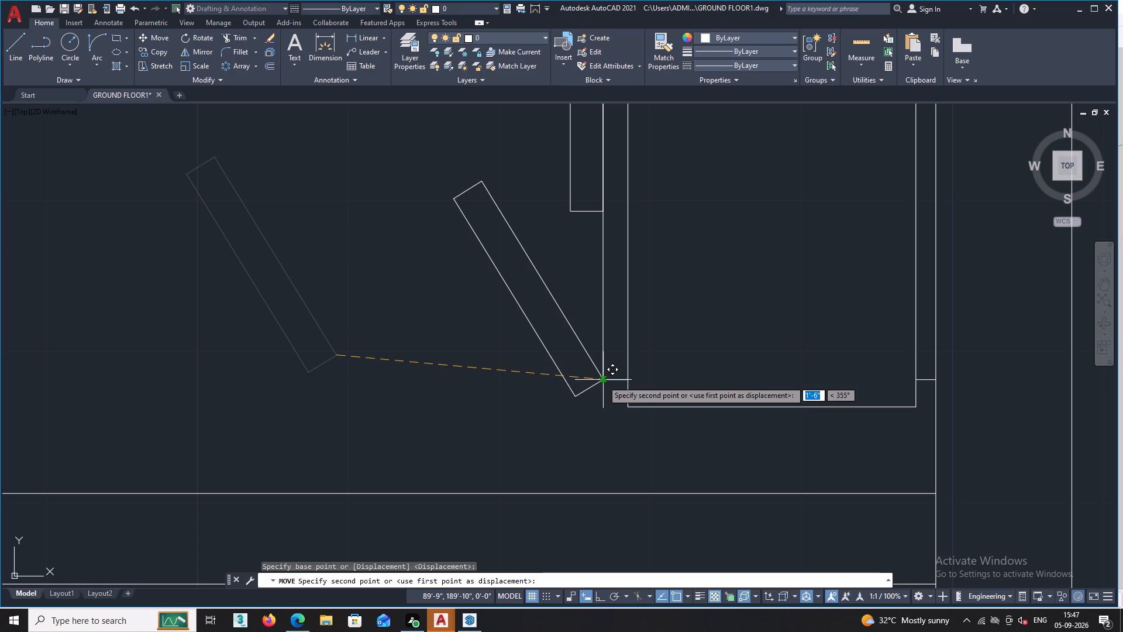
pyautogui.scroll(2, 602, 380)
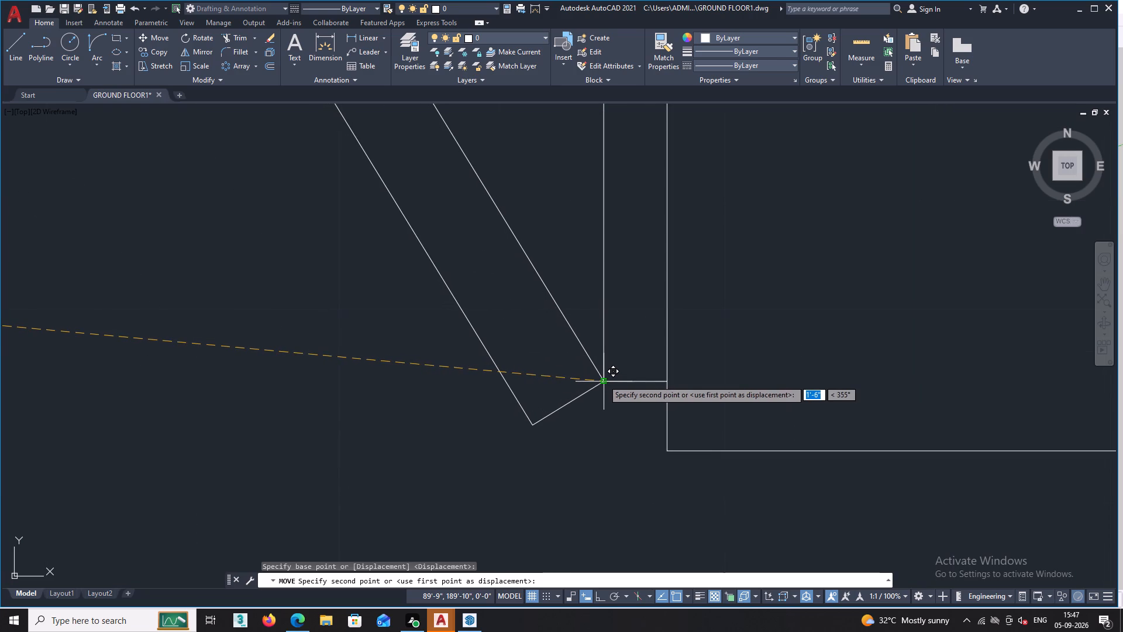
pyautogui.click(604, 380)
pyautogui.press('Escape')
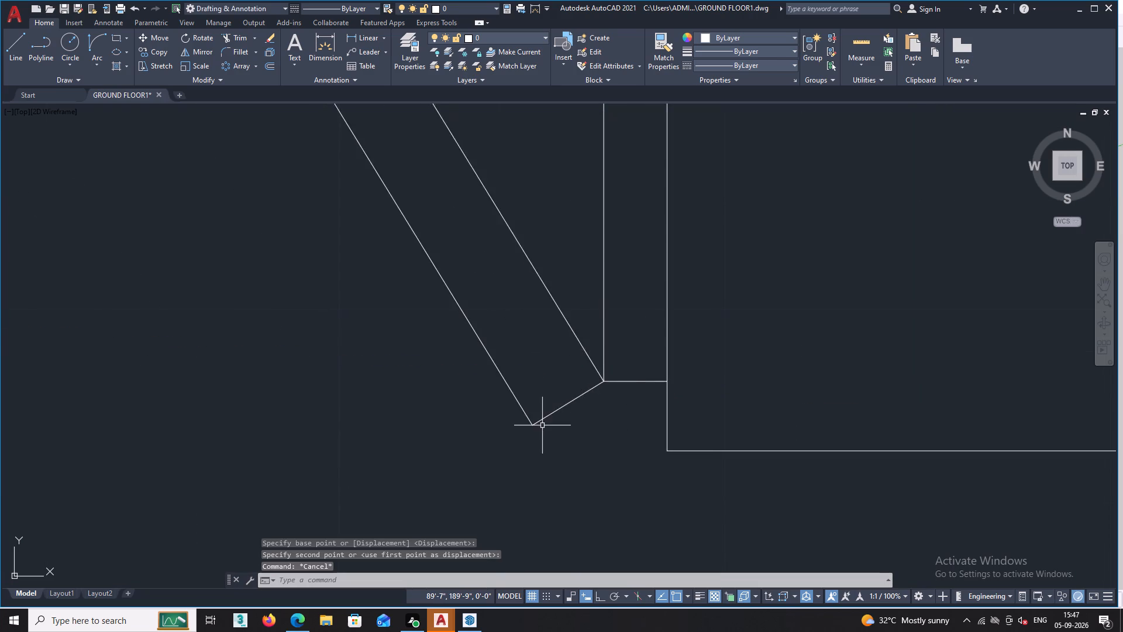
# Rotate the slanted rectangle around its lowest corner beside the appliance.
pyautogui.scroll(-4, 542, 425)
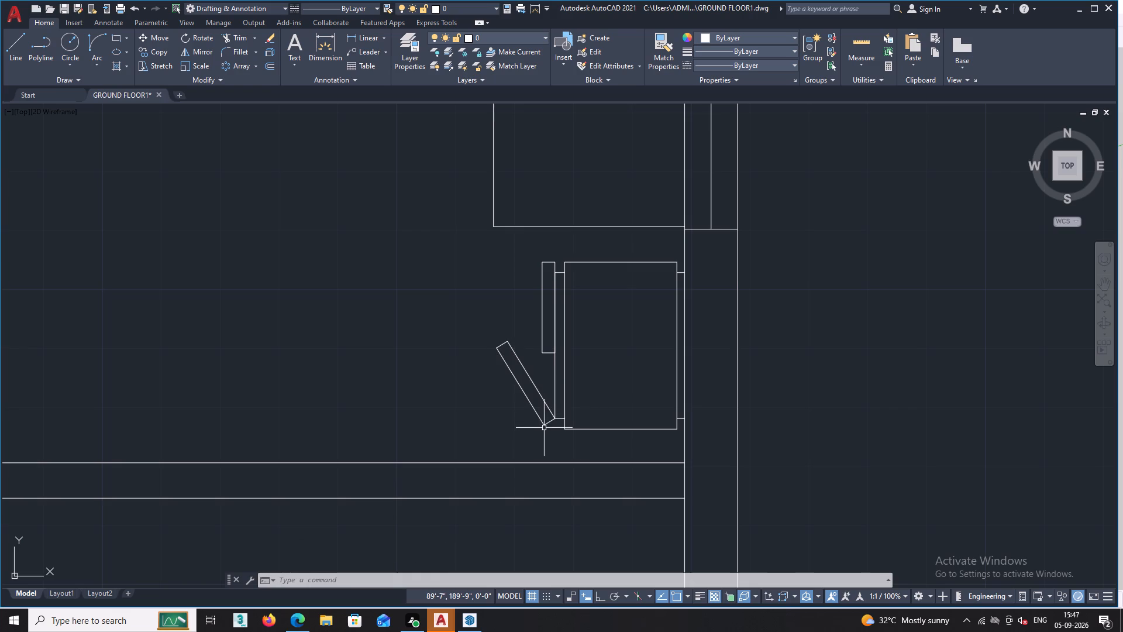
pyautogui.click(523, 392)
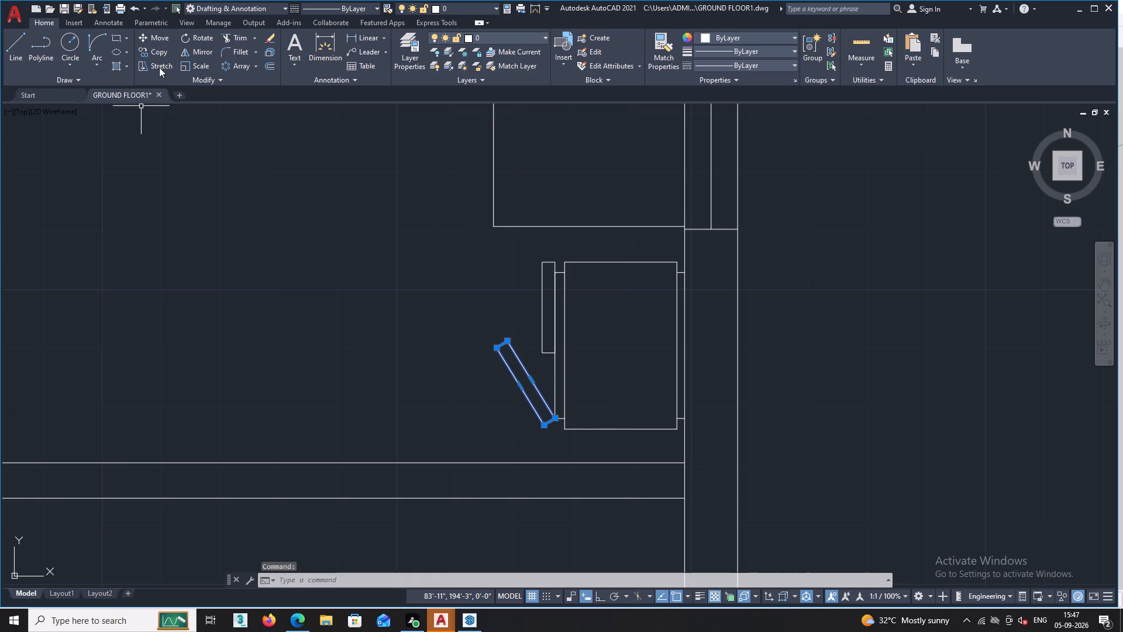
pyautogui.click(191, 36)
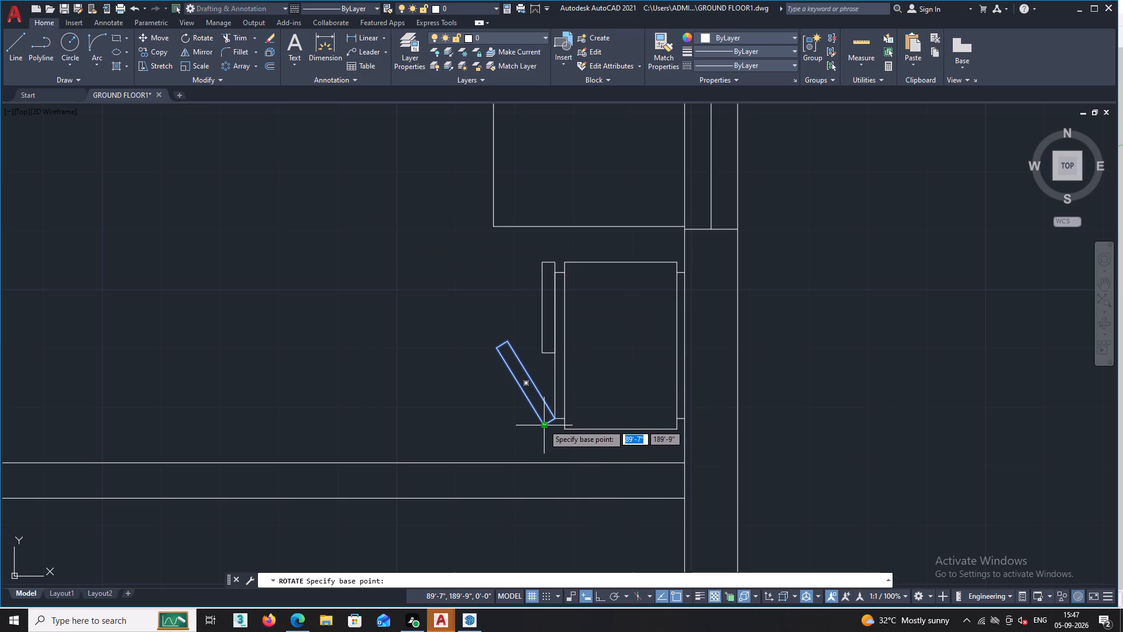
pyautogui.click(543, 424)
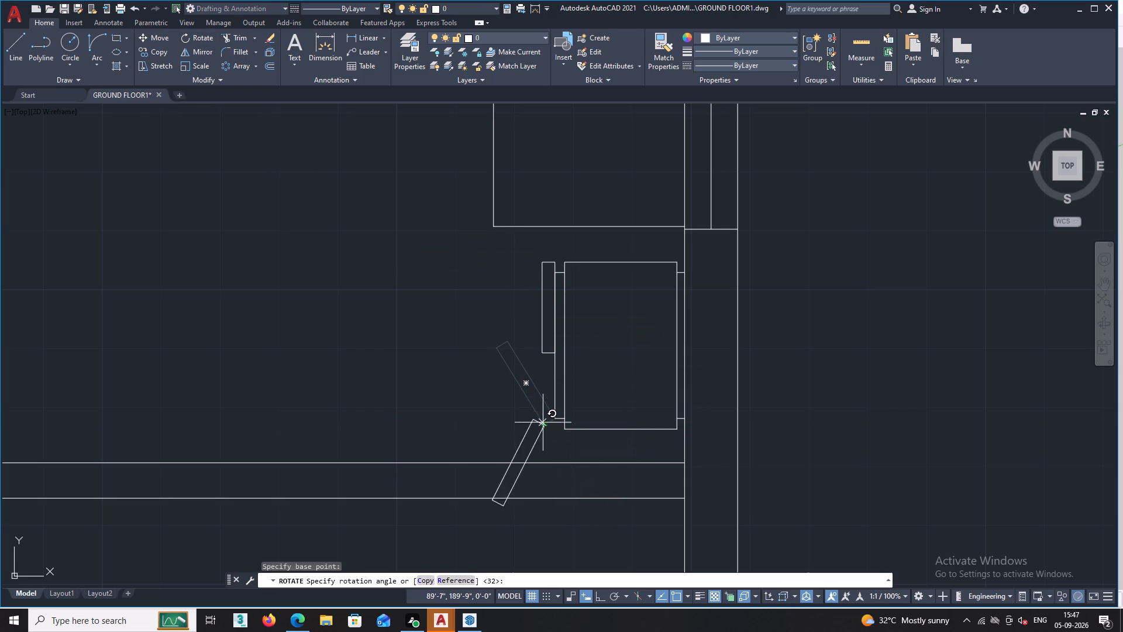
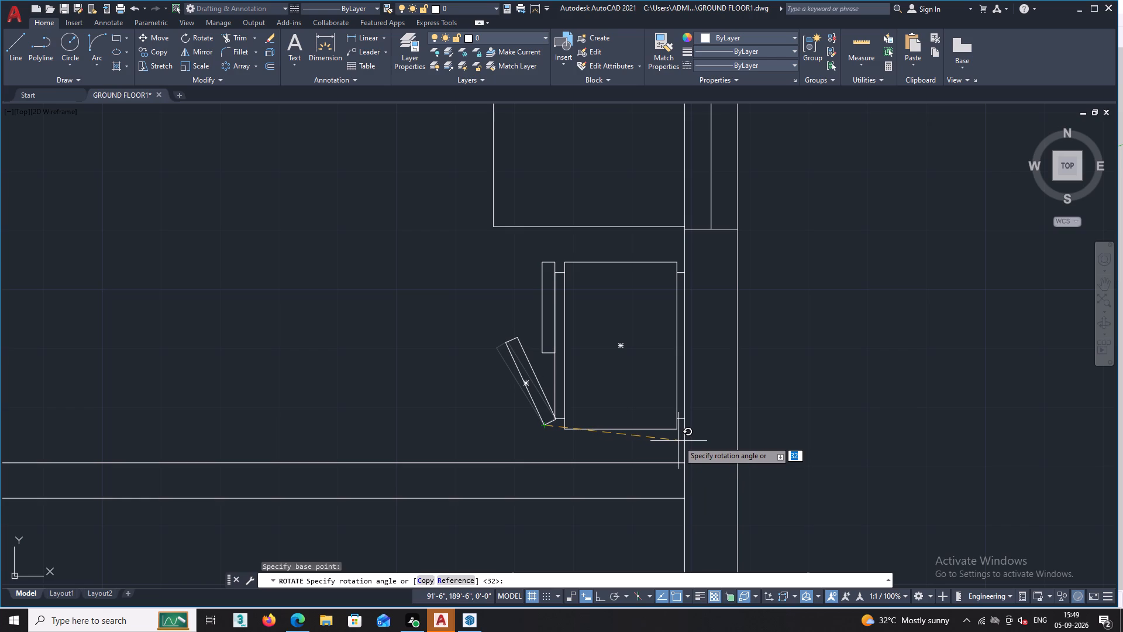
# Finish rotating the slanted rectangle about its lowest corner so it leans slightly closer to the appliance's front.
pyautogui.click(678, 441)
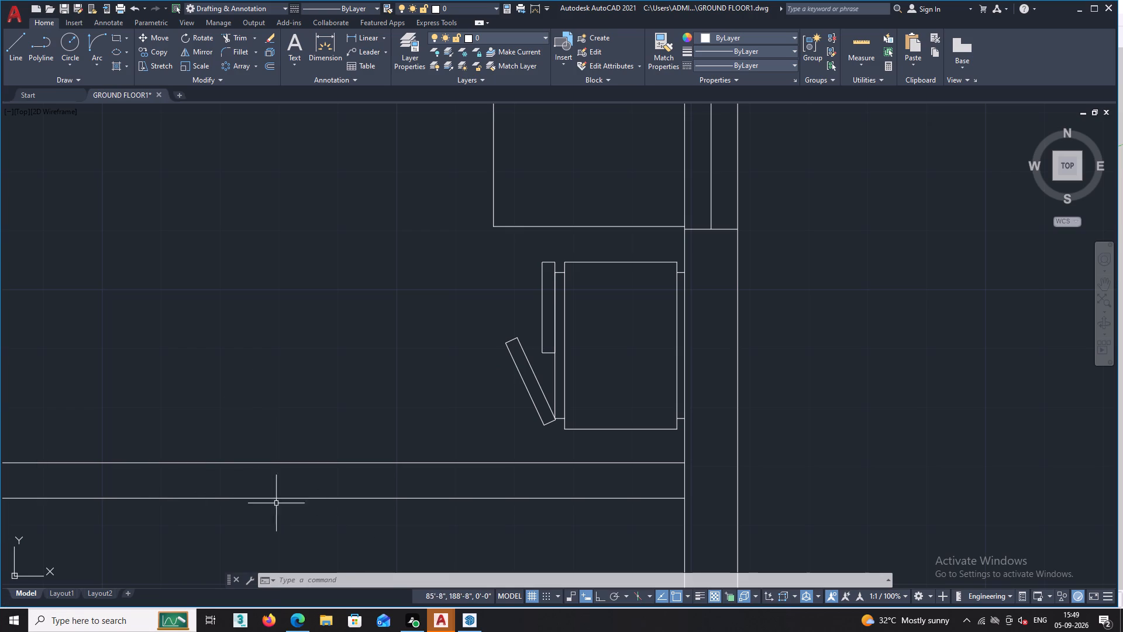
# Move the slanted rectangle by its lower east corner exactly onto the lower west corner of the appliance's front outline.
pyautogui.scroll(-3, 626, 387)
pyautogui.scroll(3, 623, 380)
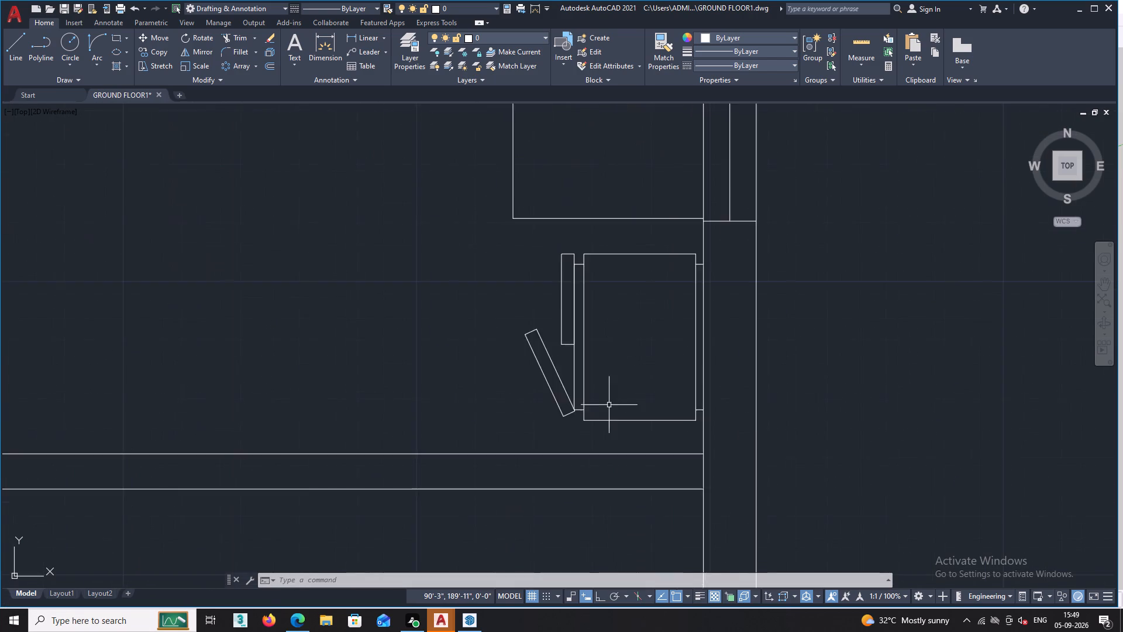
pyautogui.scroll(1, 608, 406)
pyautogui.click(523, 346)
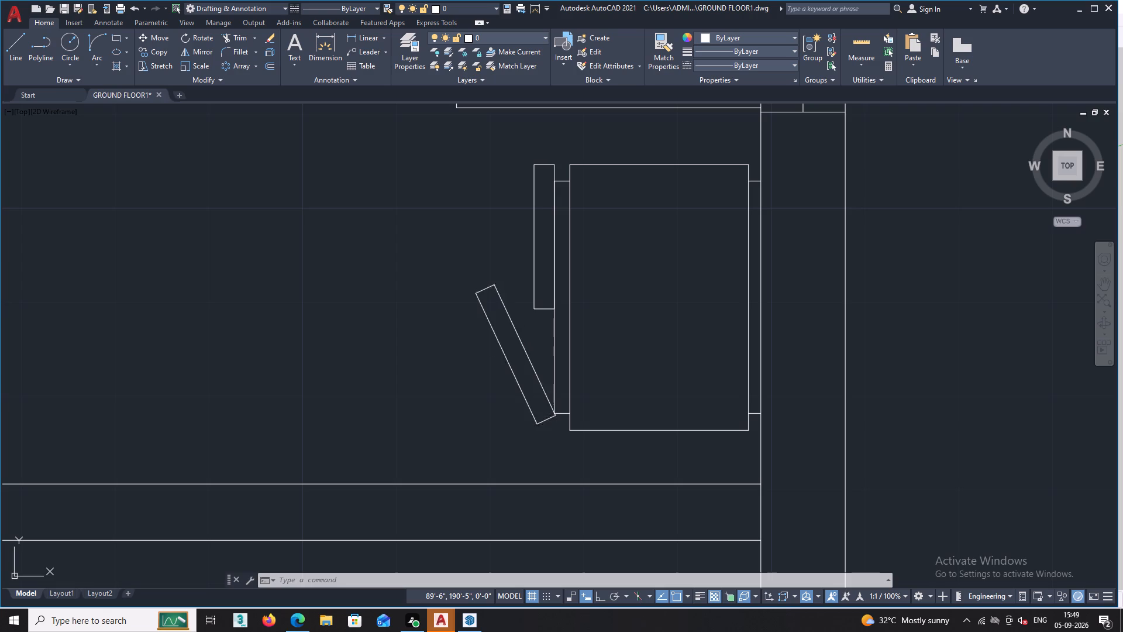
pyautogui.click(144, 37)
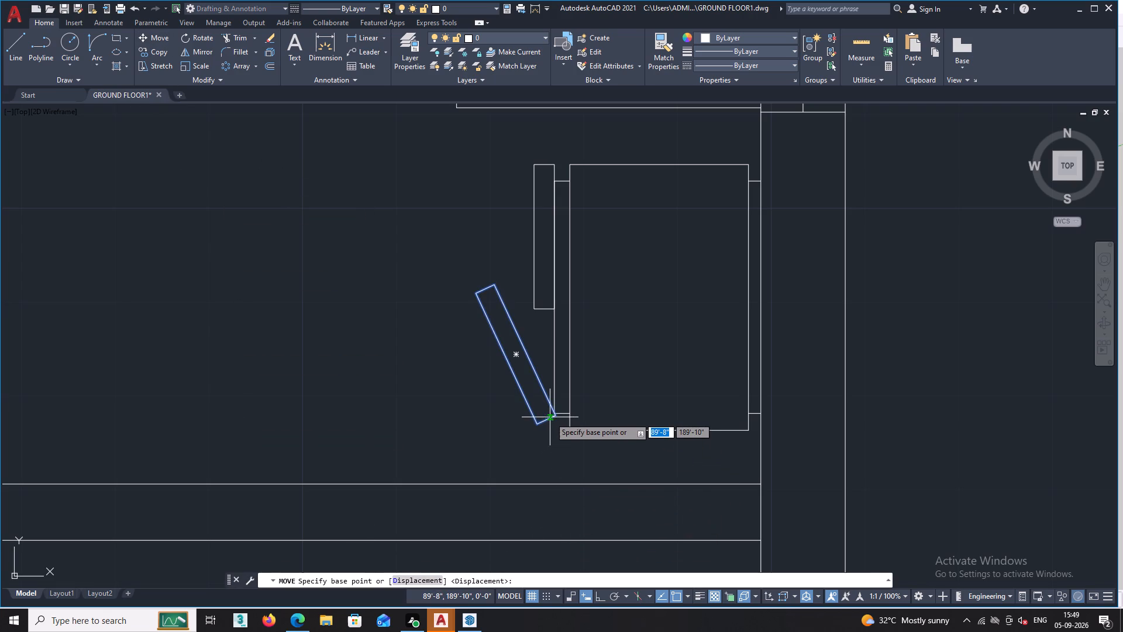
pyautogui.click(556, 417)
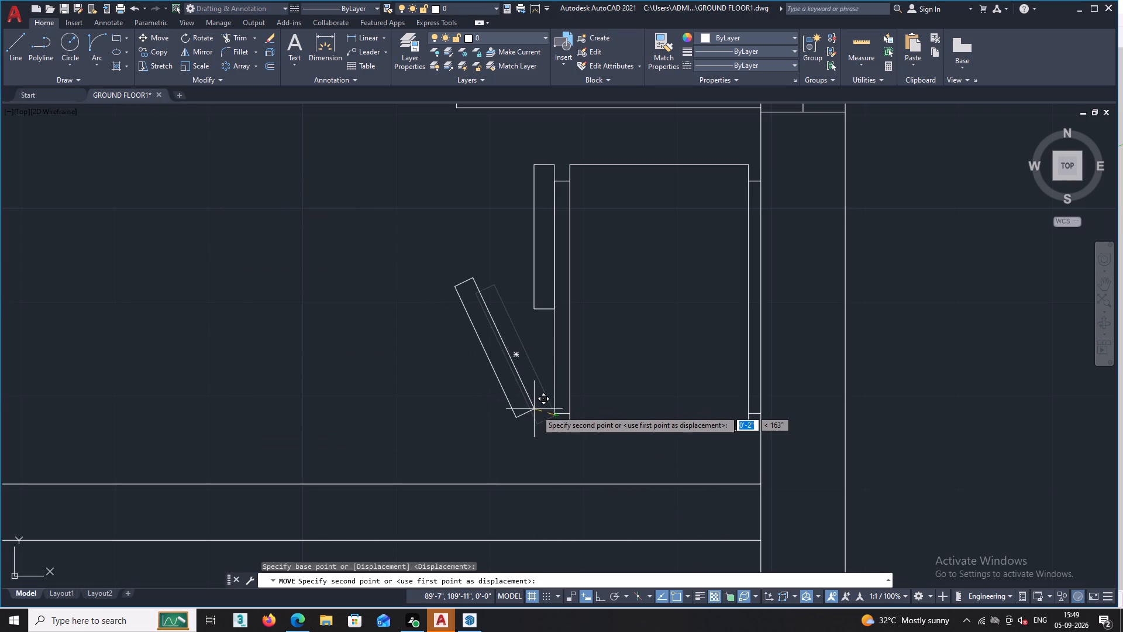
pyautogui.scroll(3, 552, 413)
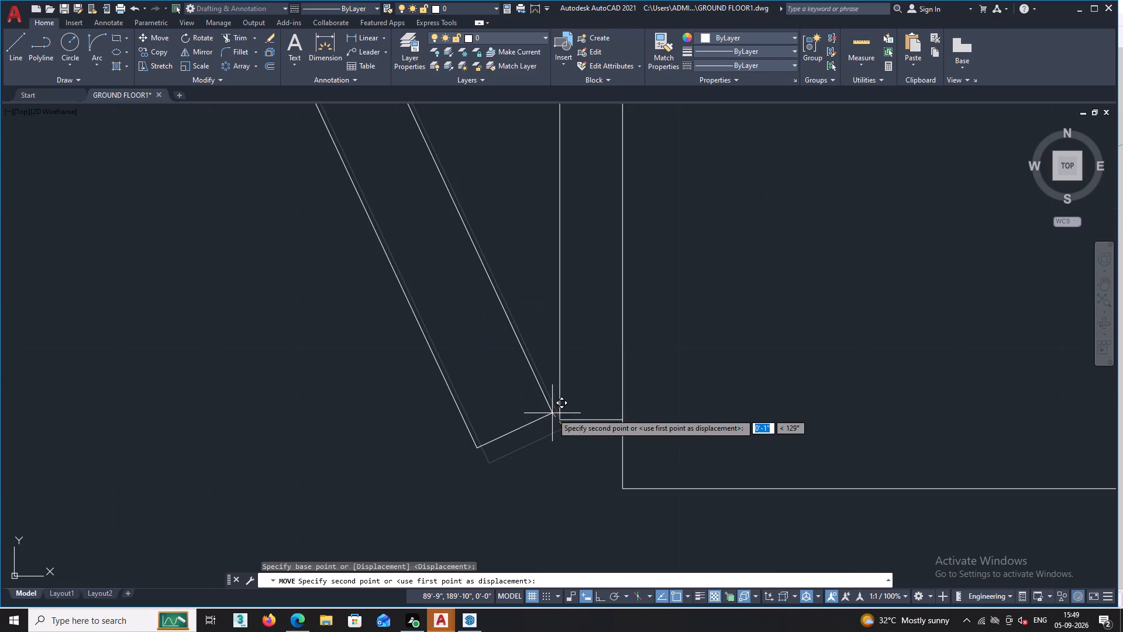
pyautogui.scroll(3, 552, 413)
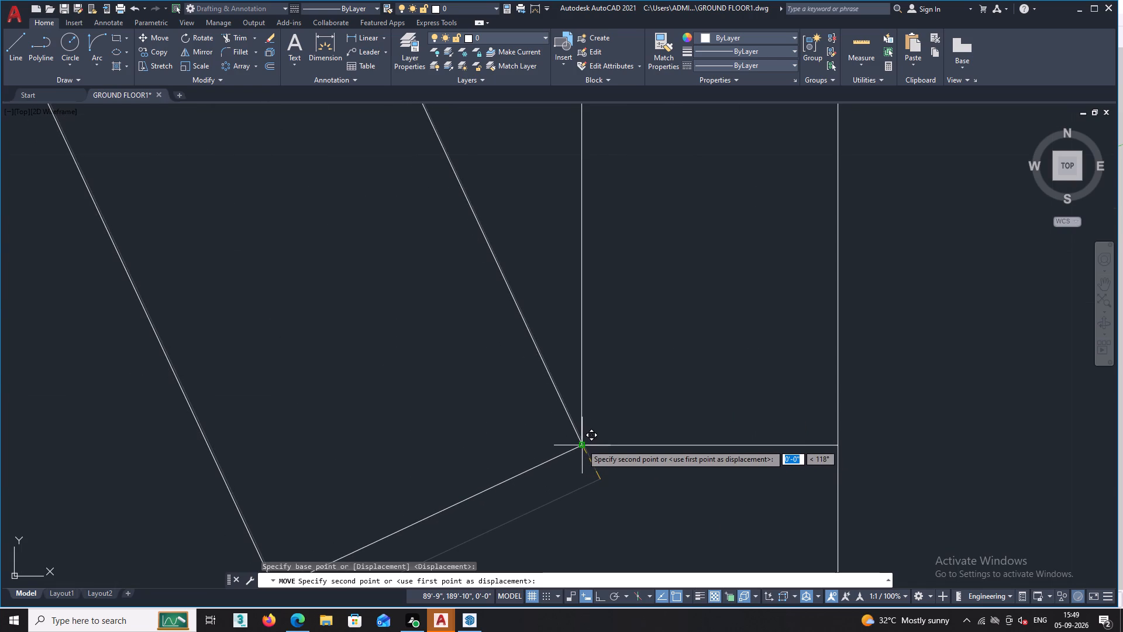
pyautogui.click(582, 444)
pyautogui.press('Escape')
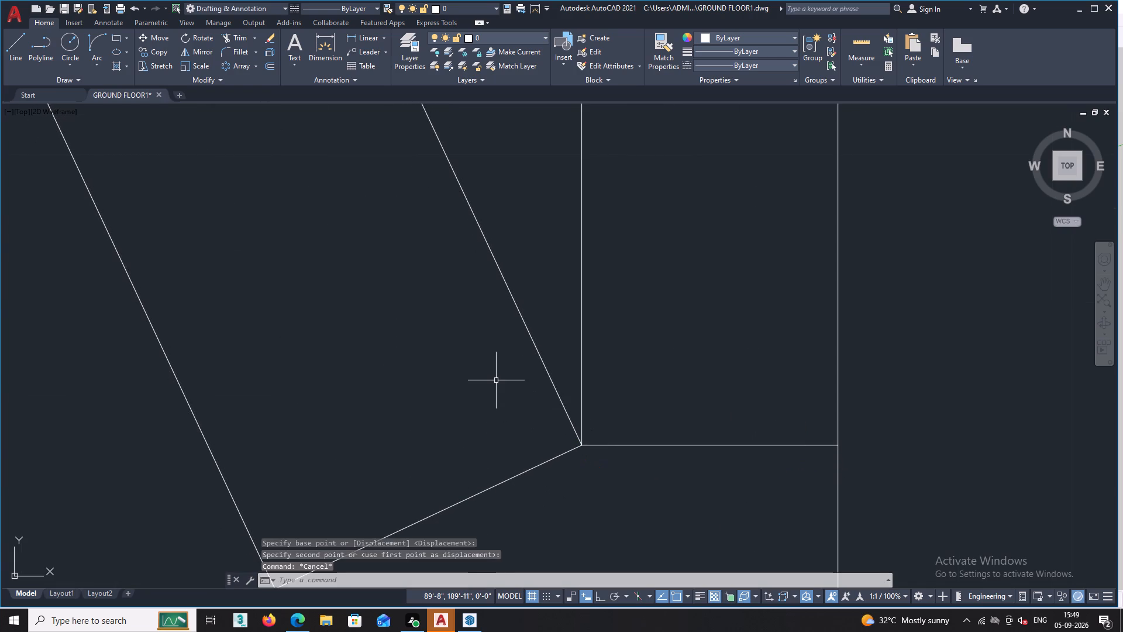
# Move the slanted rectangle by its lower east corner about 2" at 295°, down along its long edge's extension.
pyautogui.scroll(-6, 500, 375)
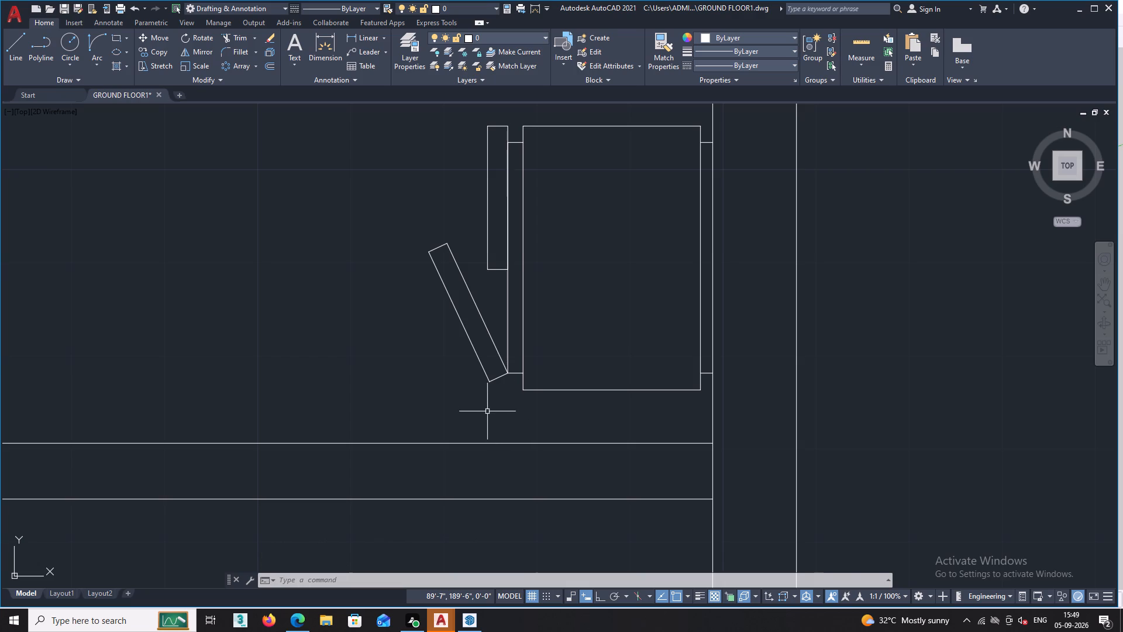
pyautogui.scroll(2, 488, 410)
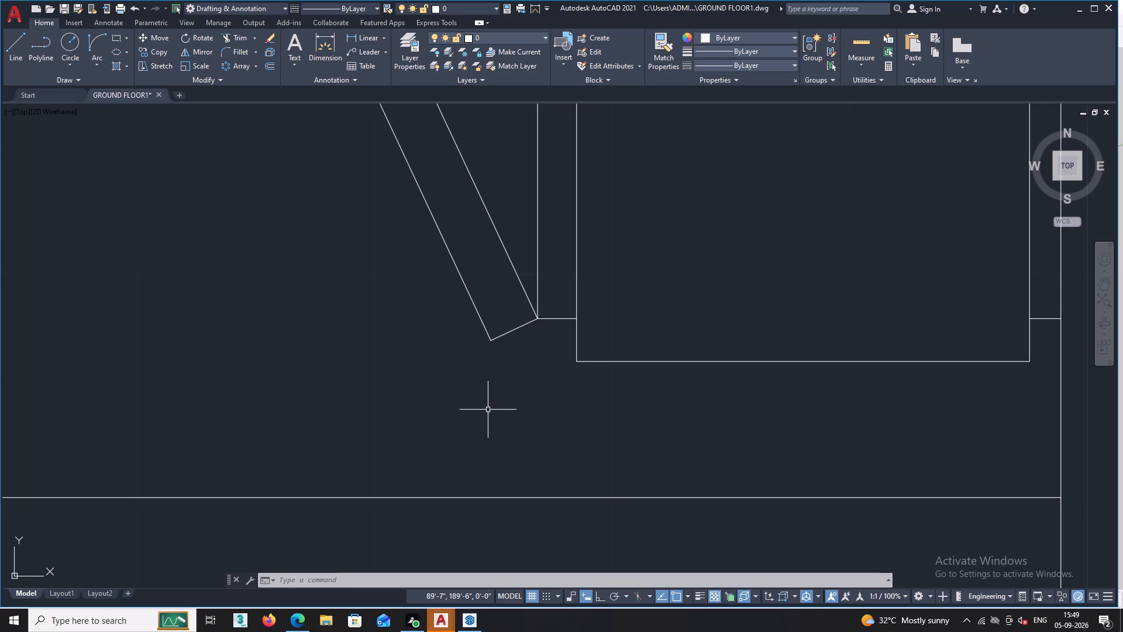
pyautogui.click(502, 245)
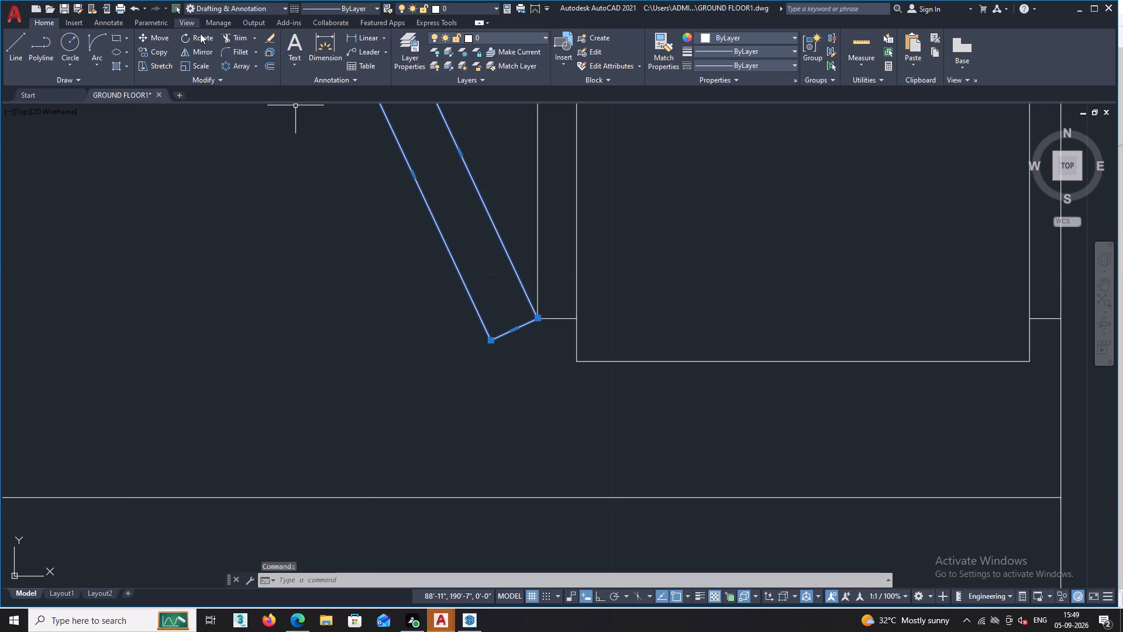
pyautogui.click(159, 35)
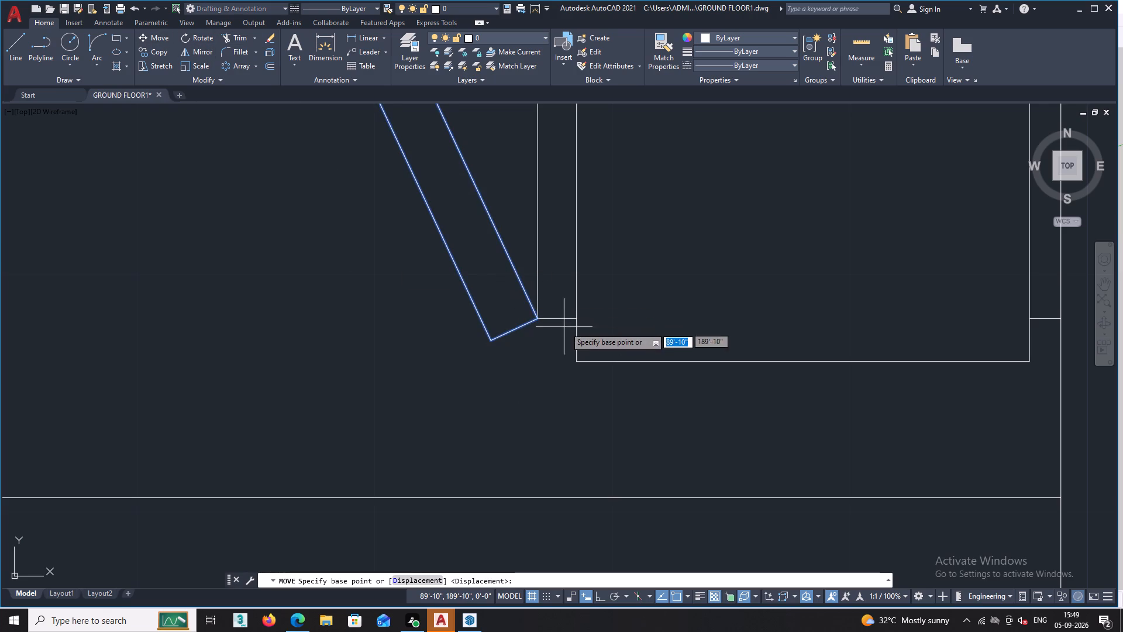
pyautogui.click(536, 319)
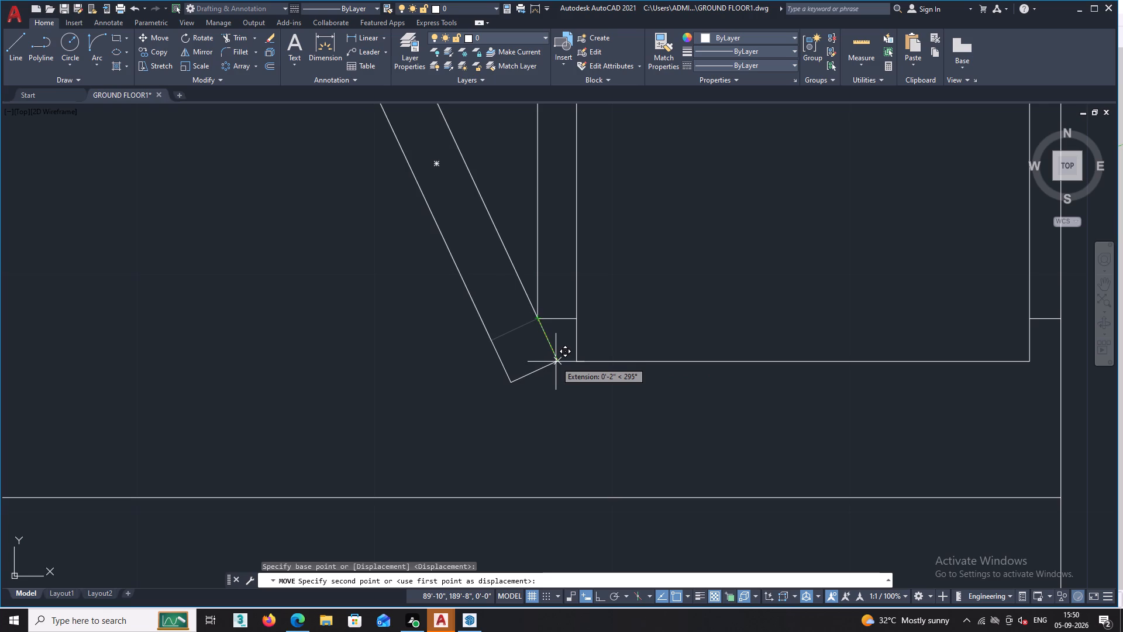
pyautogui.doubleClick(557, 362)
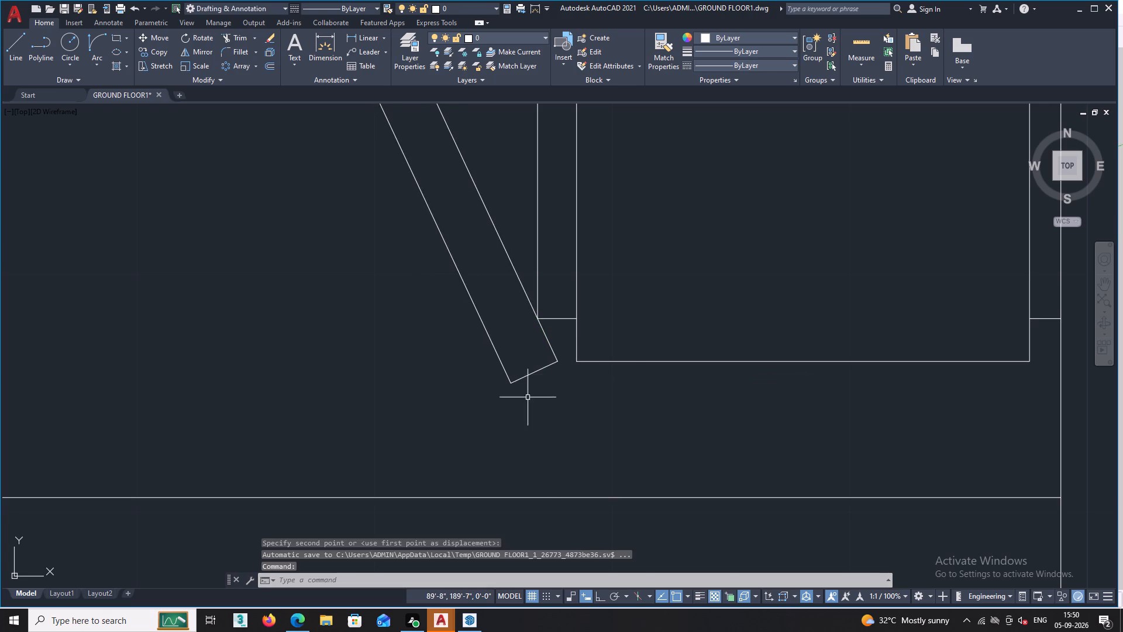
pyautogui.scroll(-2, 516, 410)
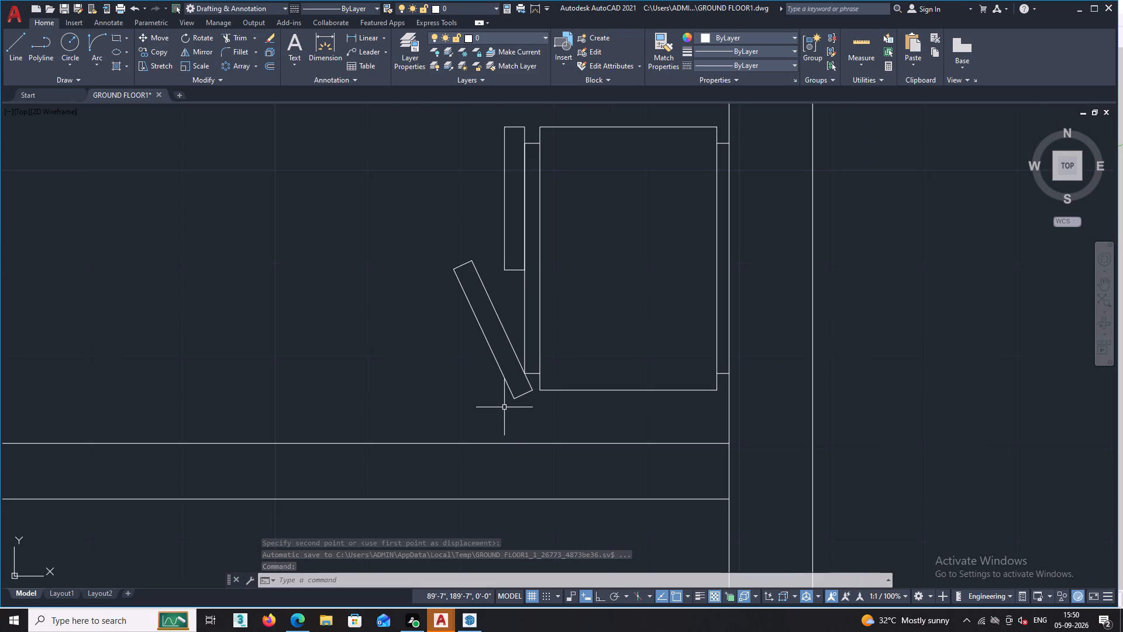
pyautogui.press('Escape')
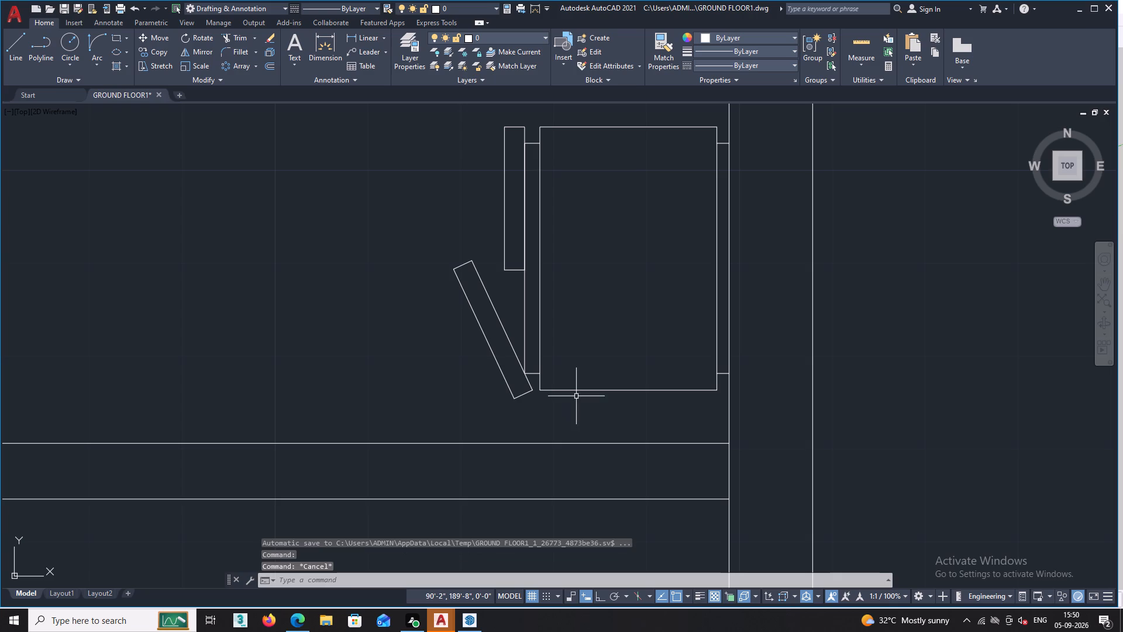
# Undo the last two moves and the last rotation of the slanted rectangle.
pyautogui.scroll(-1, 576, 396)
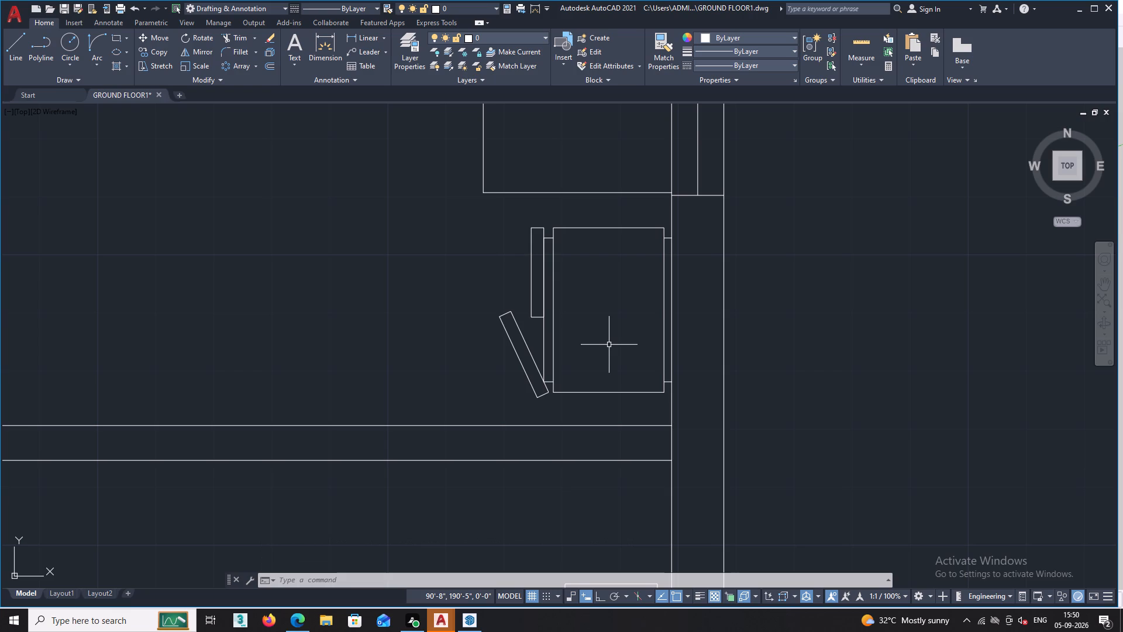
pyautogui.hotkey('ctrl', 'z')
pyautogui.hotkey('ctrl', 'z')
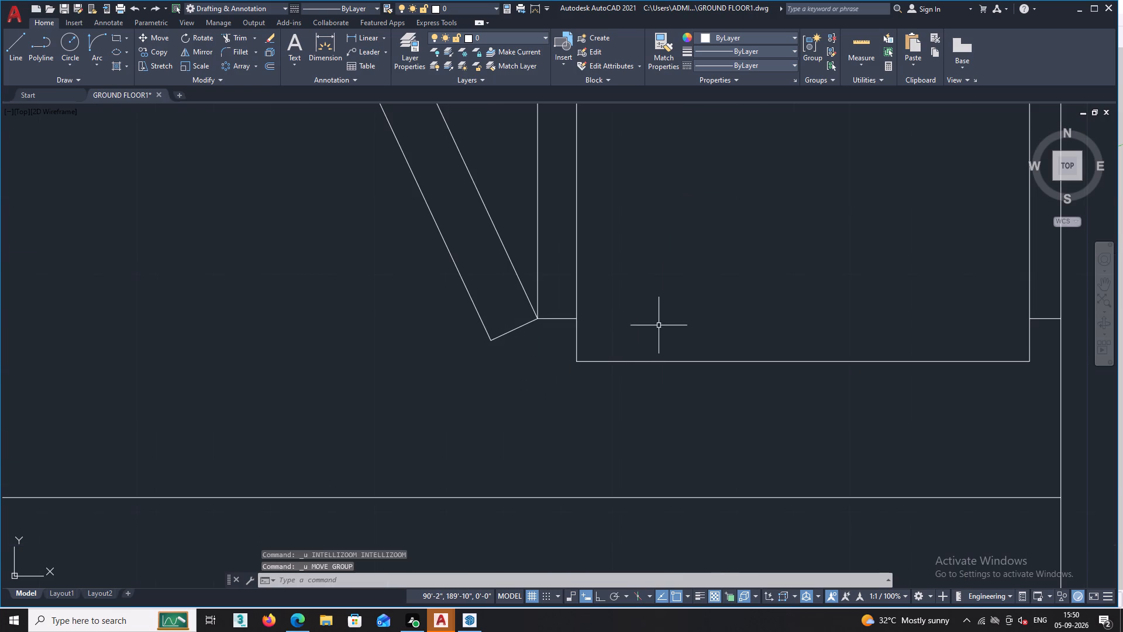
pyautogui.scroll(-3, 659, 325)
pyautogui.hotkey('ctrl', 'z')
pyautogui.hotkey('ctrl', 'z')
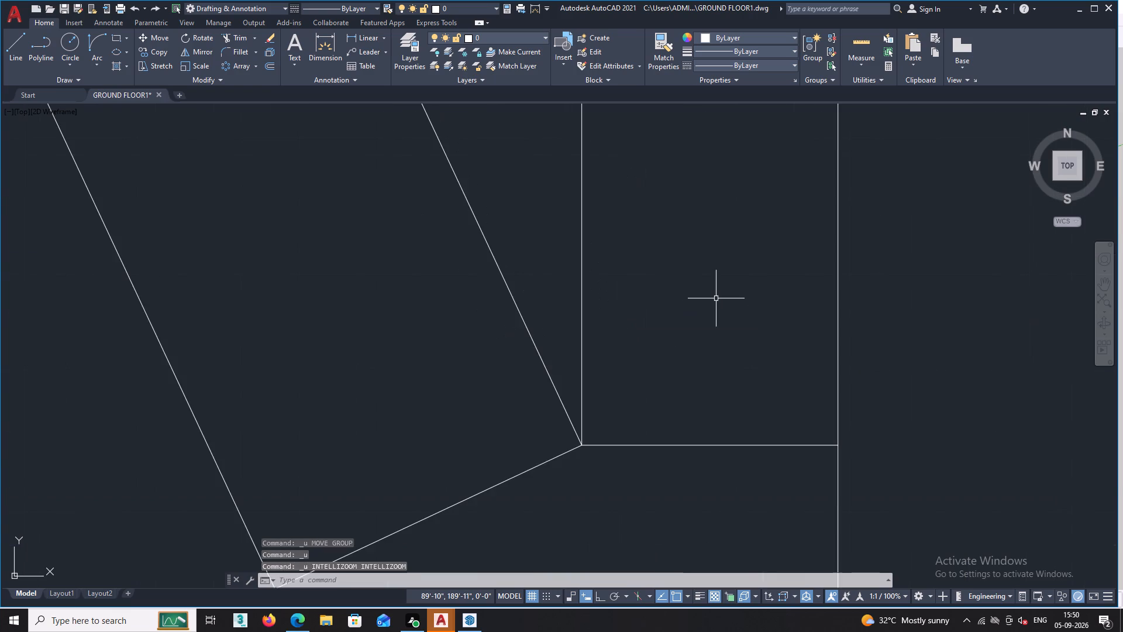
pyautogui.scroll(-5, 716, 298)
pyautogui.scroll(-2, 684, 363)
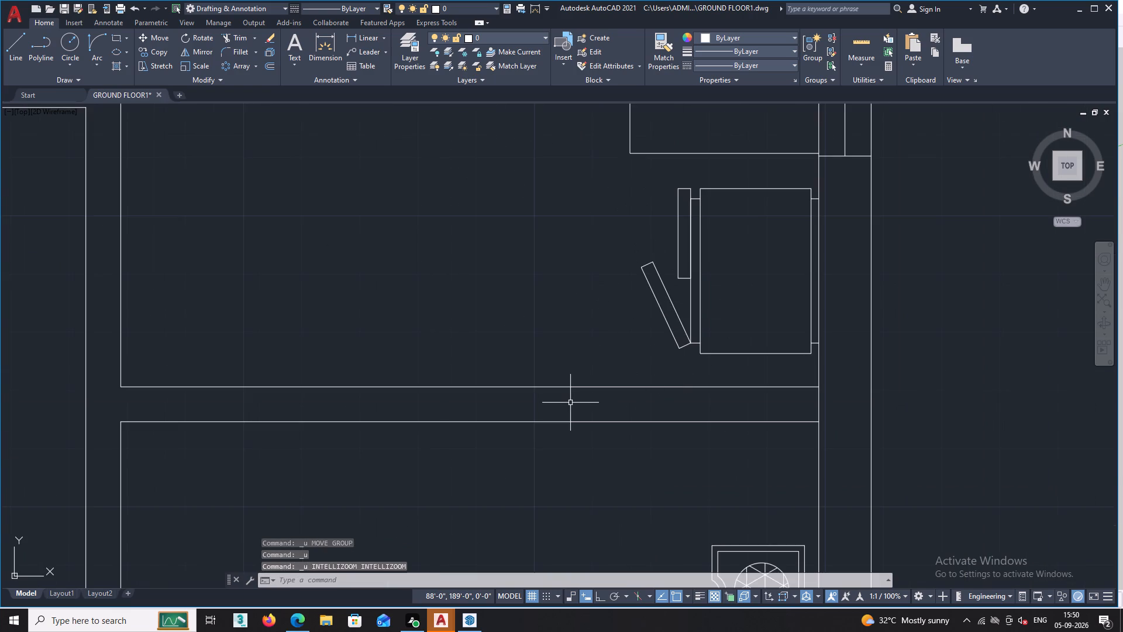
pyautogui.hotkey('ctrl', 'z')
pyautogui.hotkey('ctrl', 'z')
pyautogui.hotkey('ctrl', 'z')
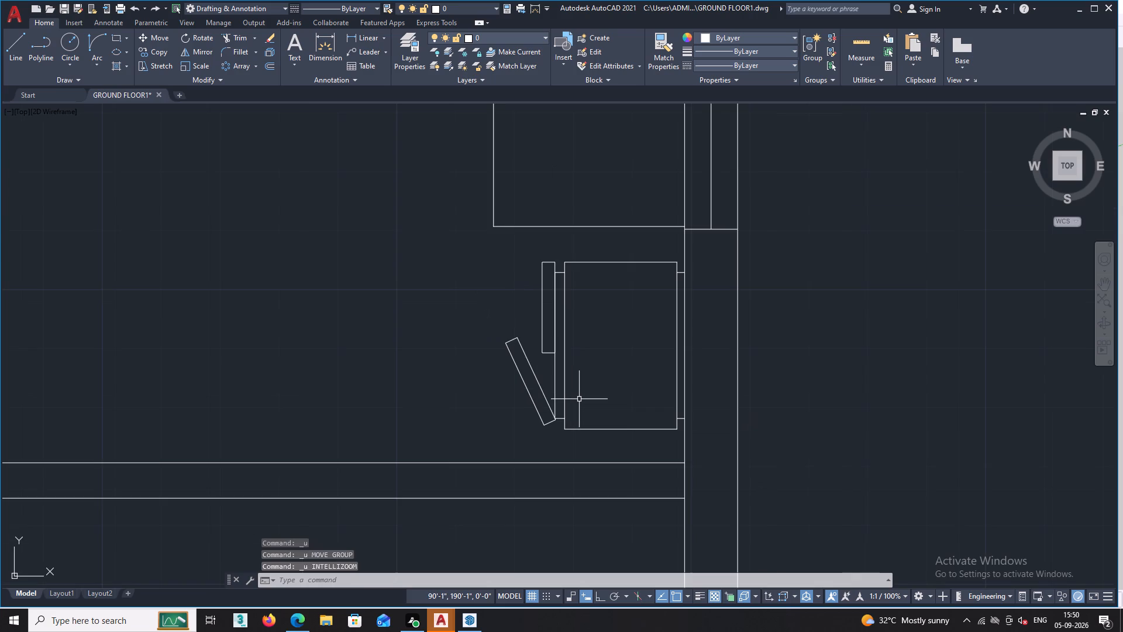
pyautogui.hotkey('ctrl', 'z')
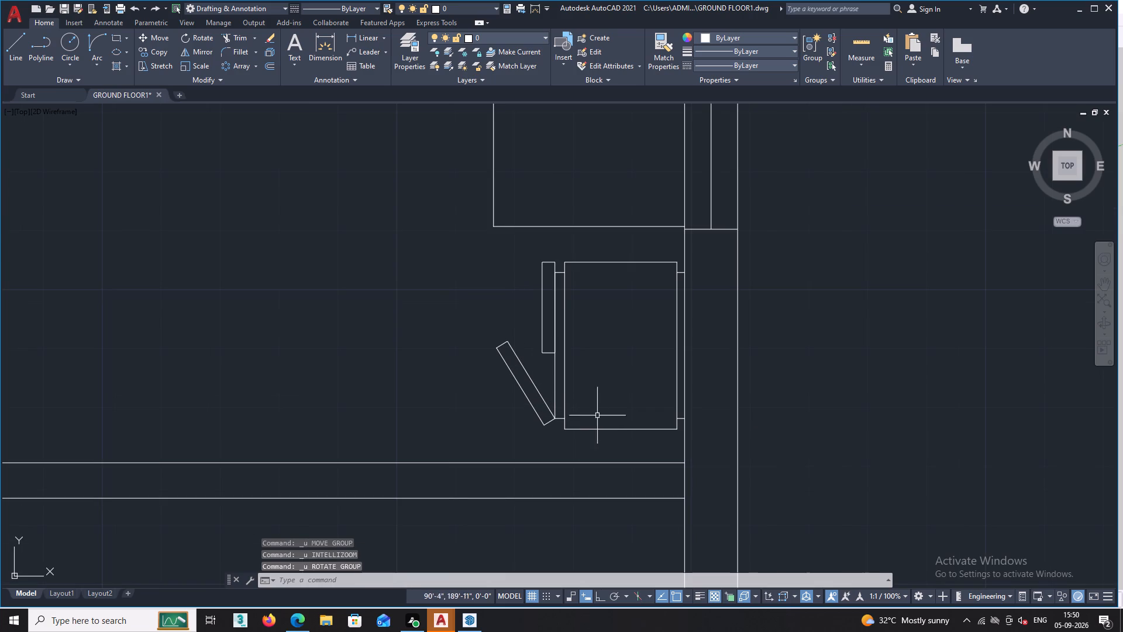
# Move the slanted rectangle by its lower east corner about 2" at 302°, down along its long edge's extension.
pyautogui.scroll(2, 567, 435)
pyautogui.scroll(1, 517, 428)
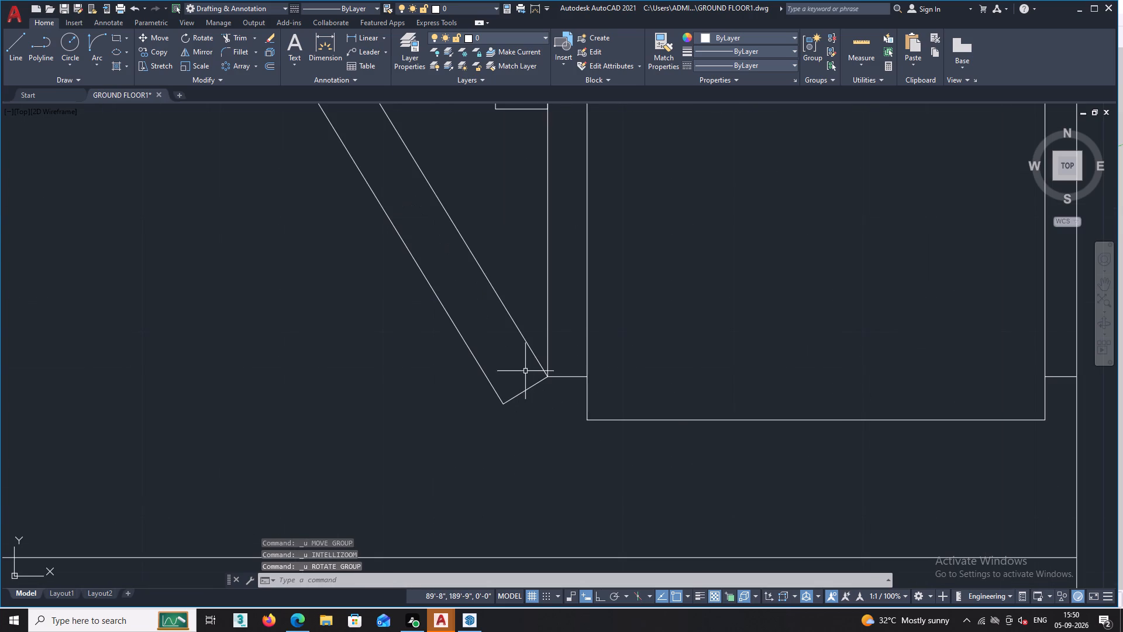
pyautogui.click(527, 339)
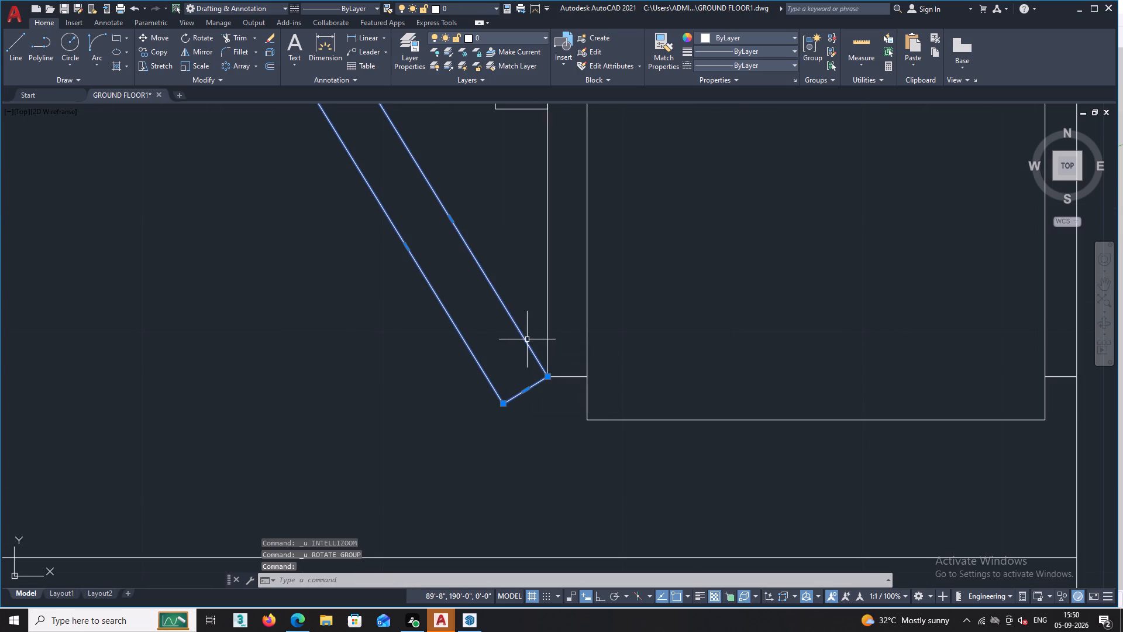
pyautogui.click(155, 35)
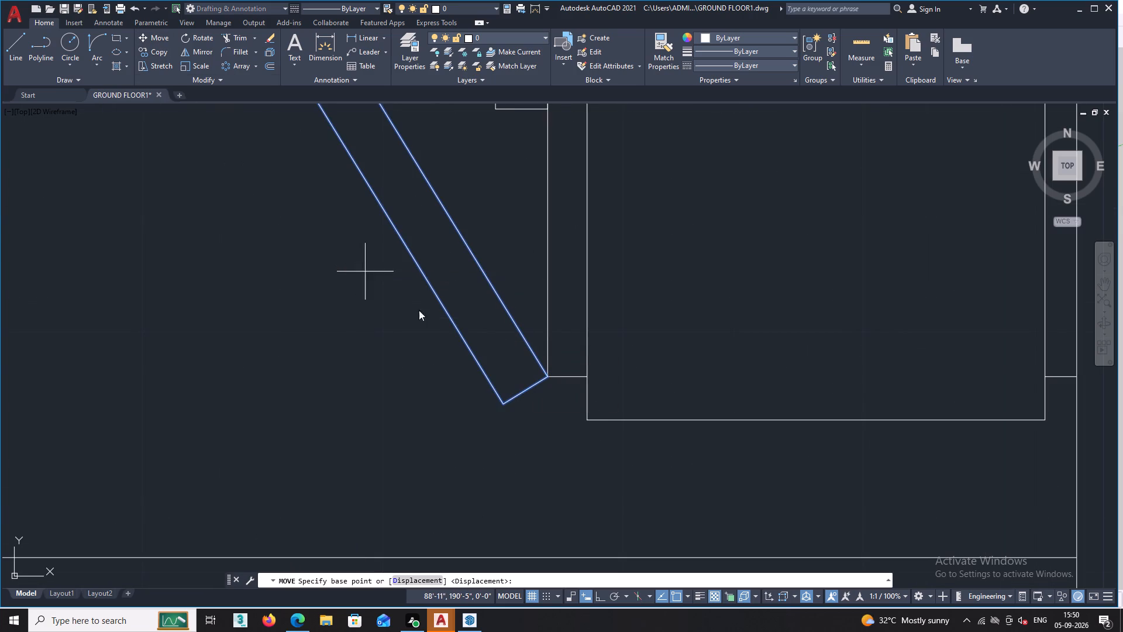
pyautogui.click(547, 378)
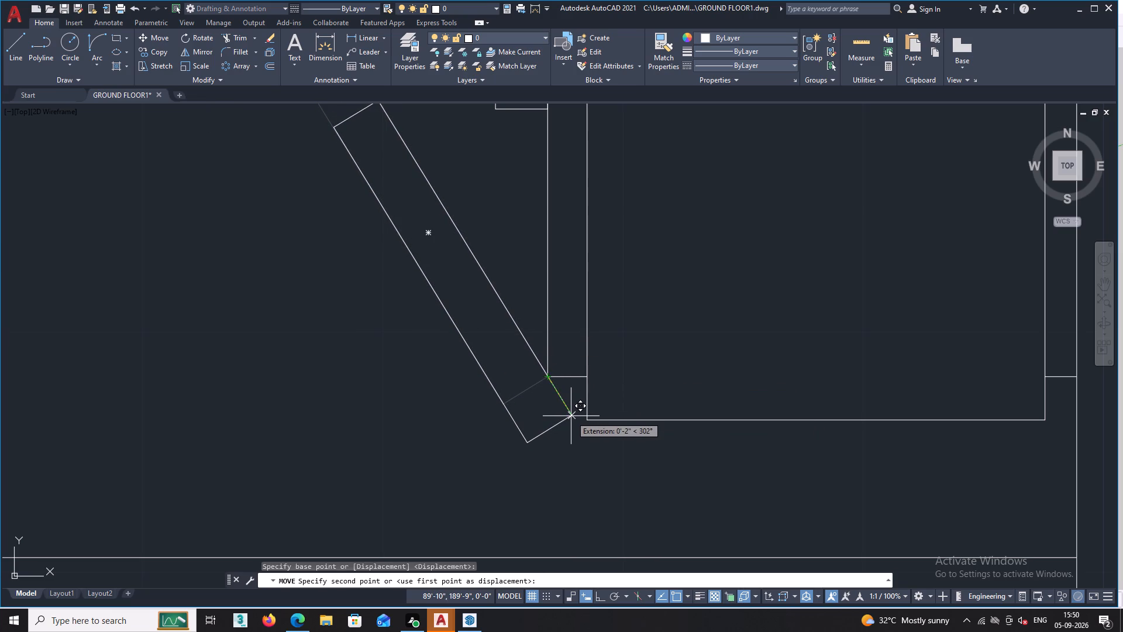
pyautogui.doubleClick(571, 416)
# Examine the slanted door panel against the appliance, and the surrounding kitchen, staircase and dining areas of the plan.
pyautogui.scroll(-2, 390, 425)
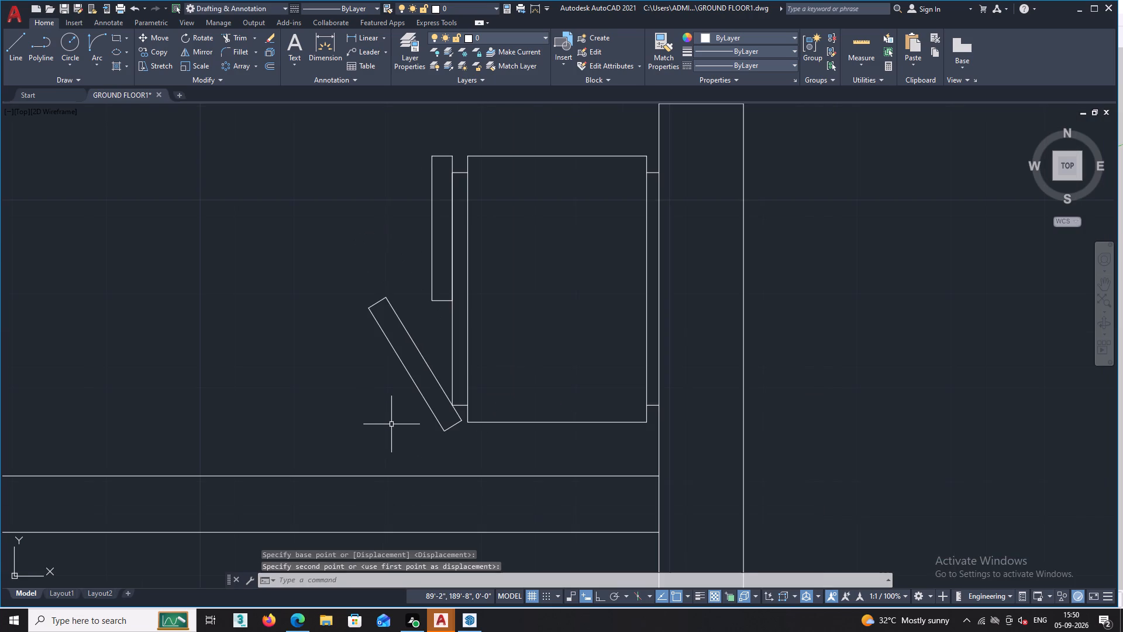
pyautogui.scroll(1, 443, 397)
pyautogui.scroll(-1, 483, 393)
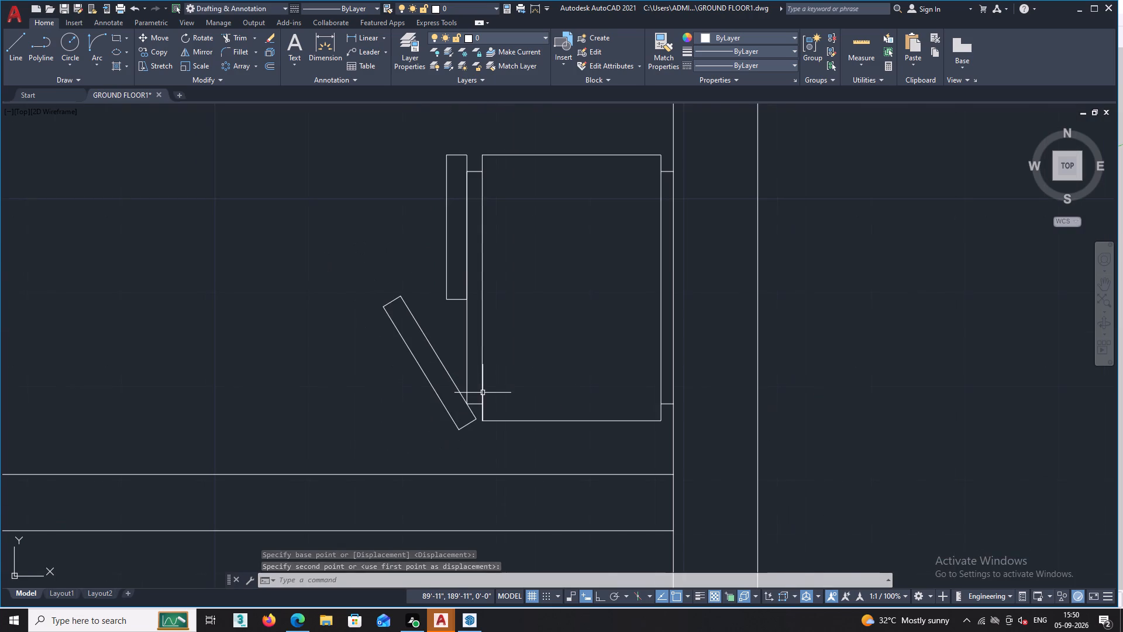
pyautogui.scroll(-2, 486, 390)
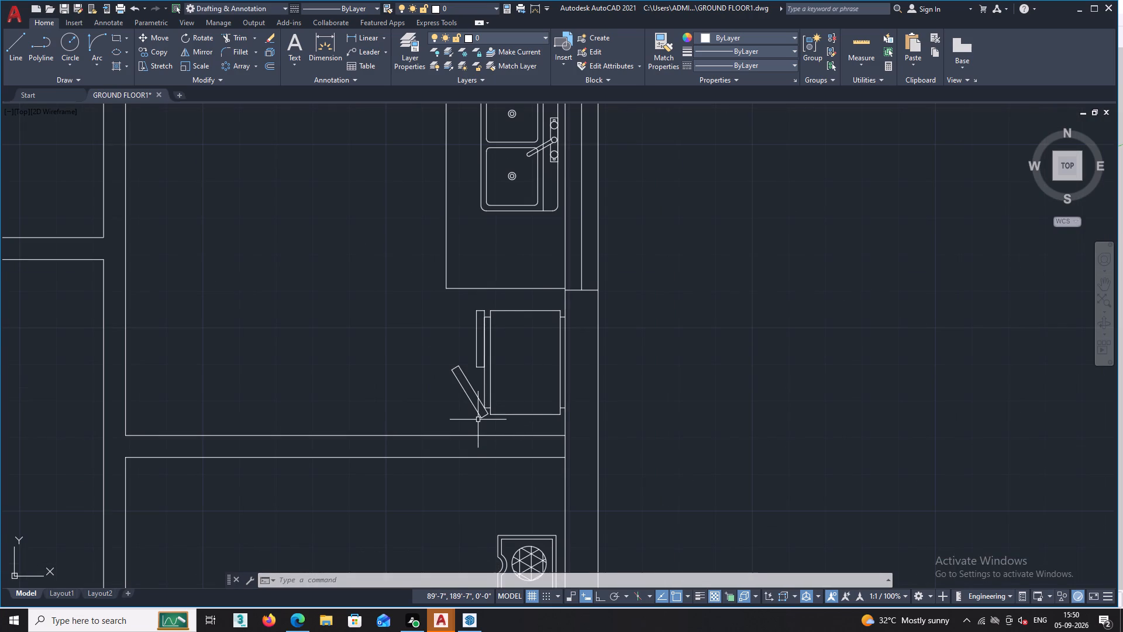
pyautogui.scroll(3, 483, 417)
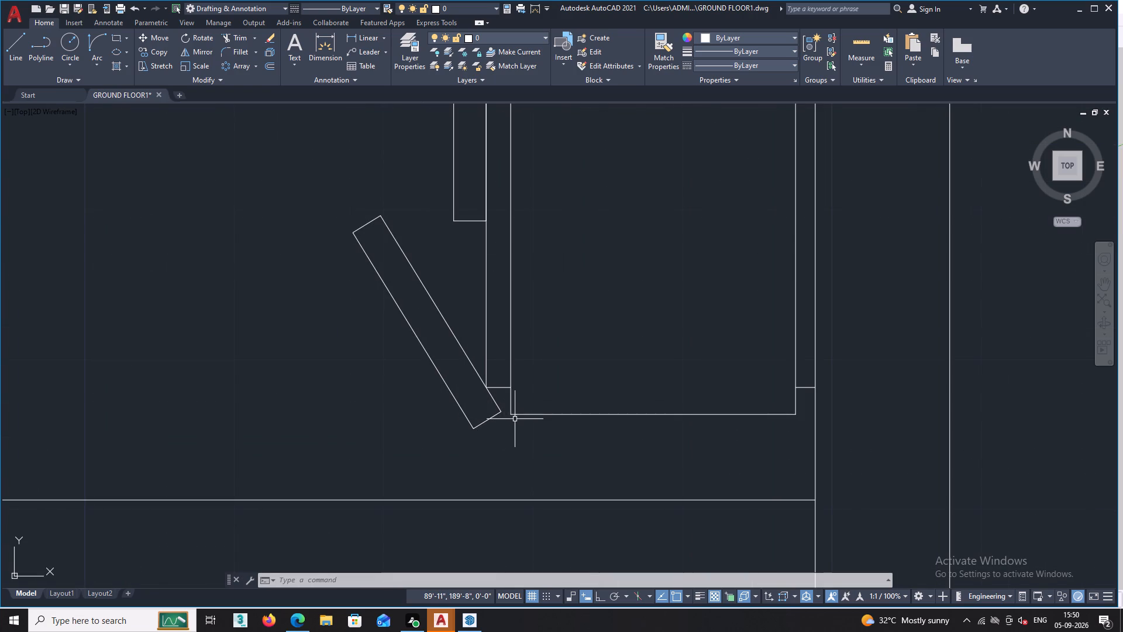
pyautogui.scroll(-3, 546, 424)
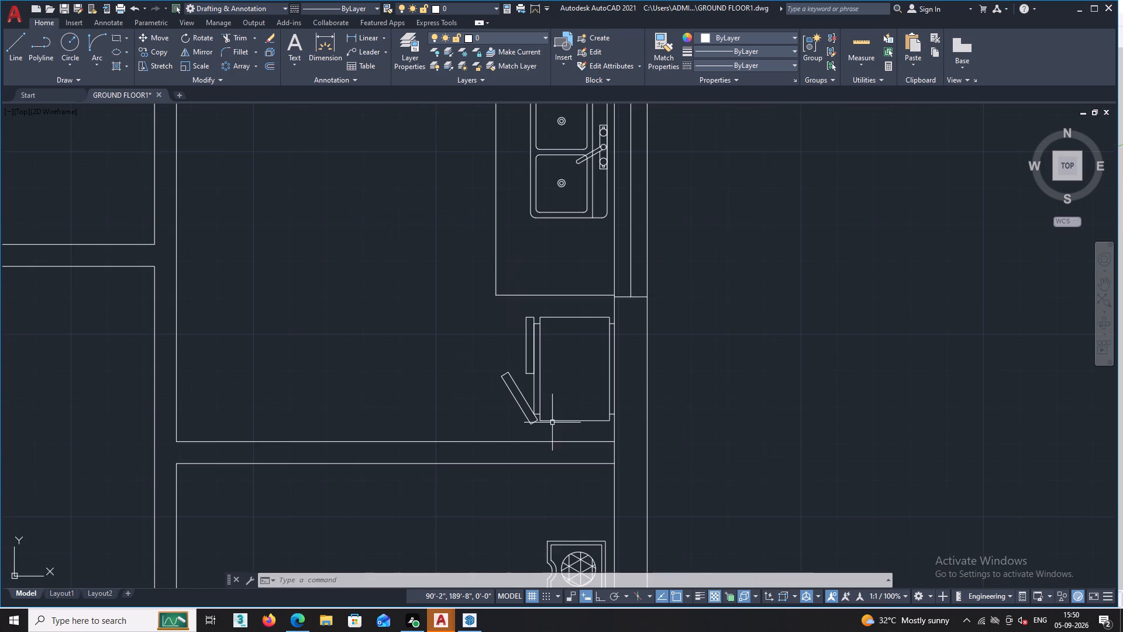
pyautogui.scroll(-2, 552, 423)
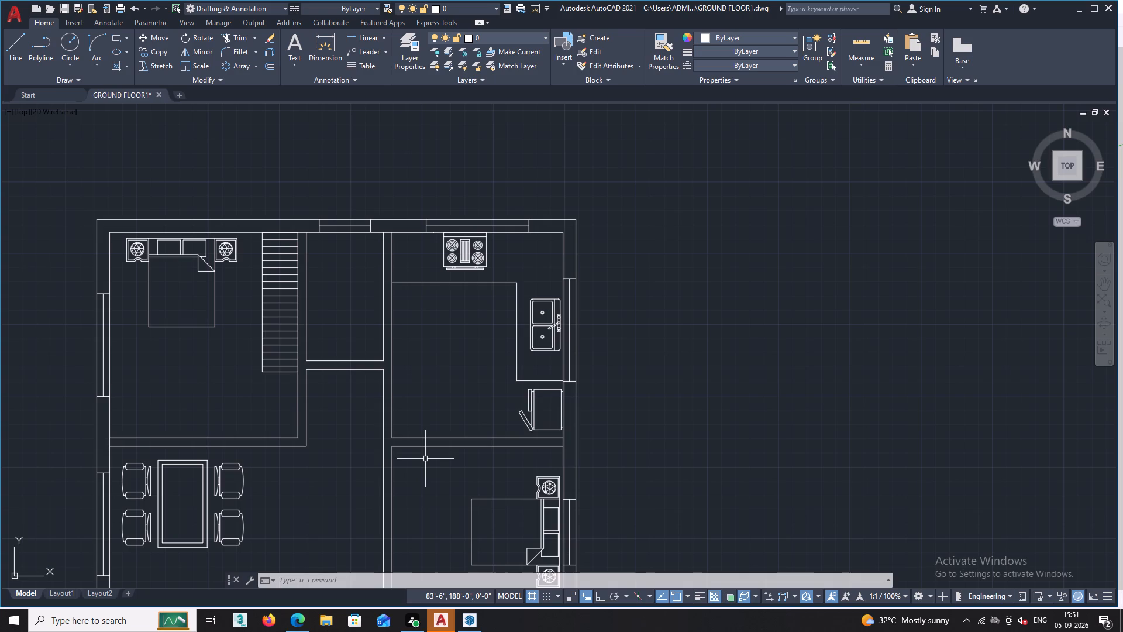
pyautogui.scroll(-1, 425, 459)
pyautogui.scroll(1, 304, 476)
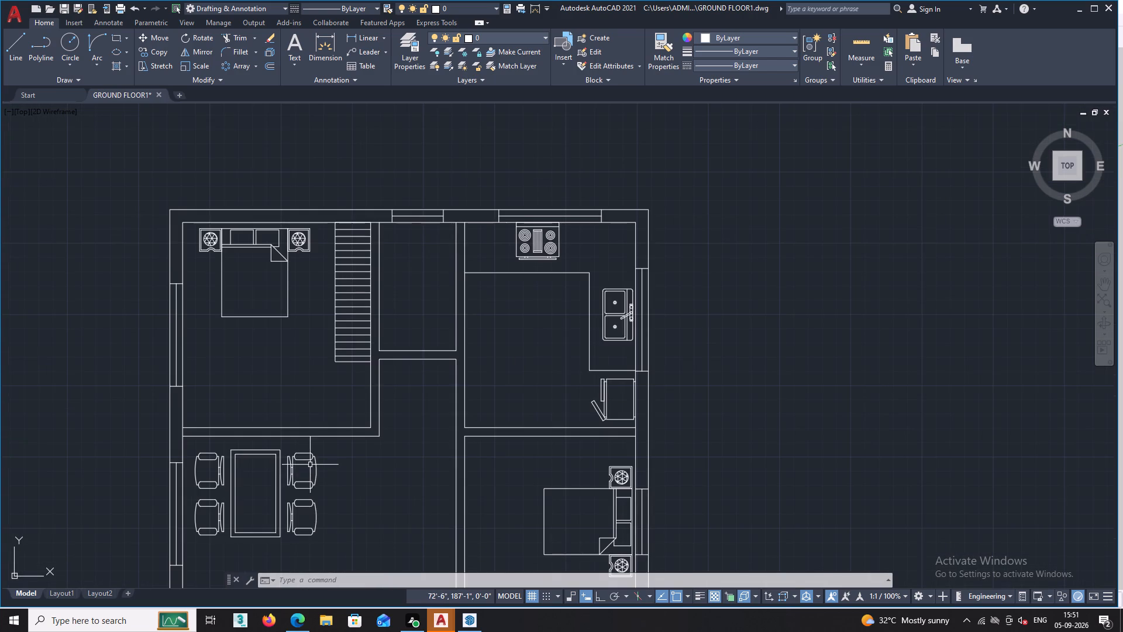
pyautogui.scroll(2, 311, 463)
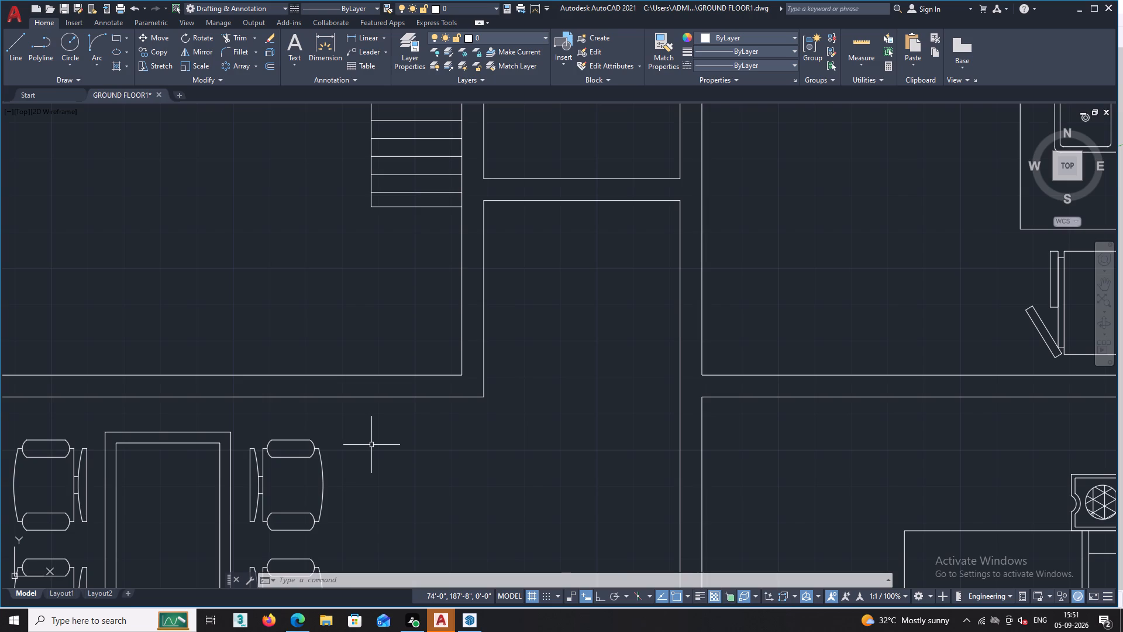
# Draw a door leaf about 2'-5" long and 1" wide with ortho lines, rising north from the dining room wall's south face near its east corner.
pyautogui.write('L')
pyautogui.press('space')
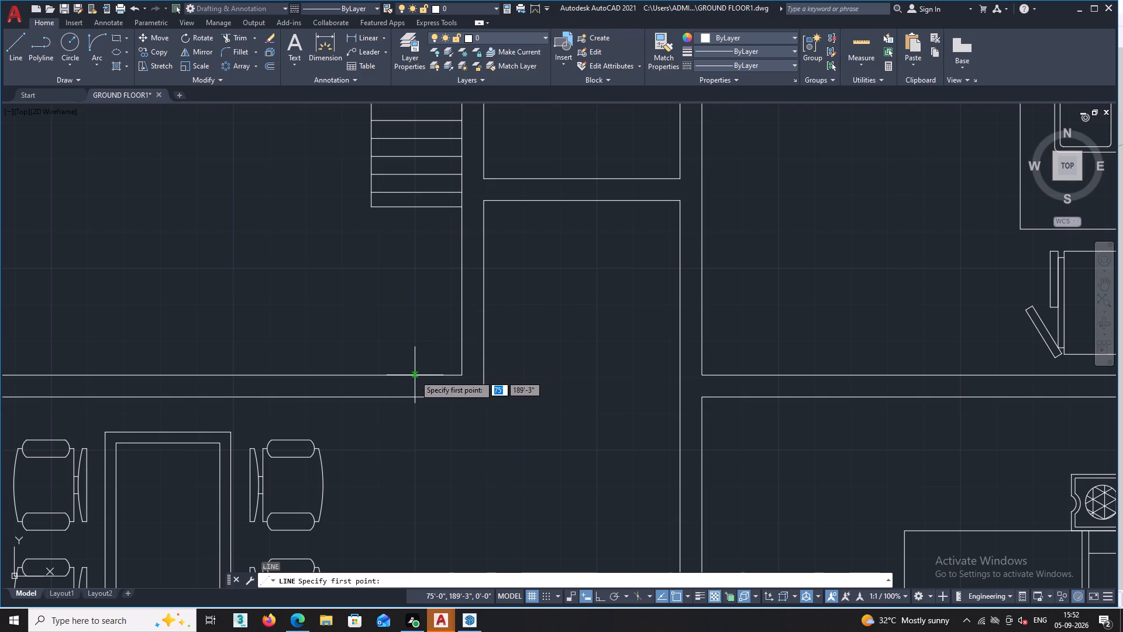
pyautogui.doubleClick(438, 397)
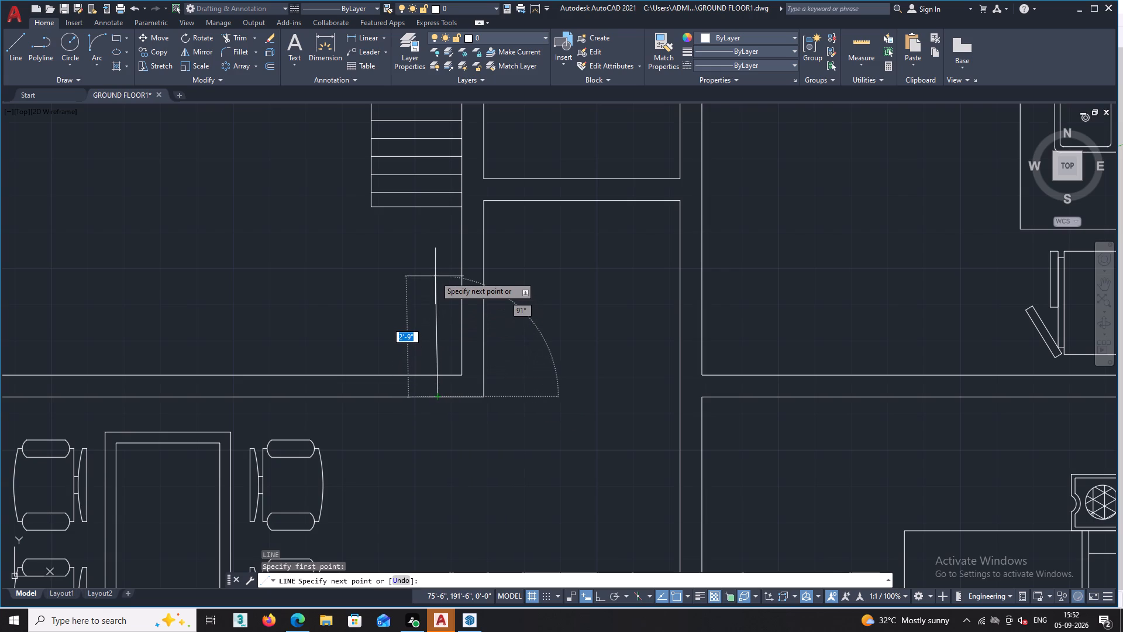
pyautogui.press('F8')
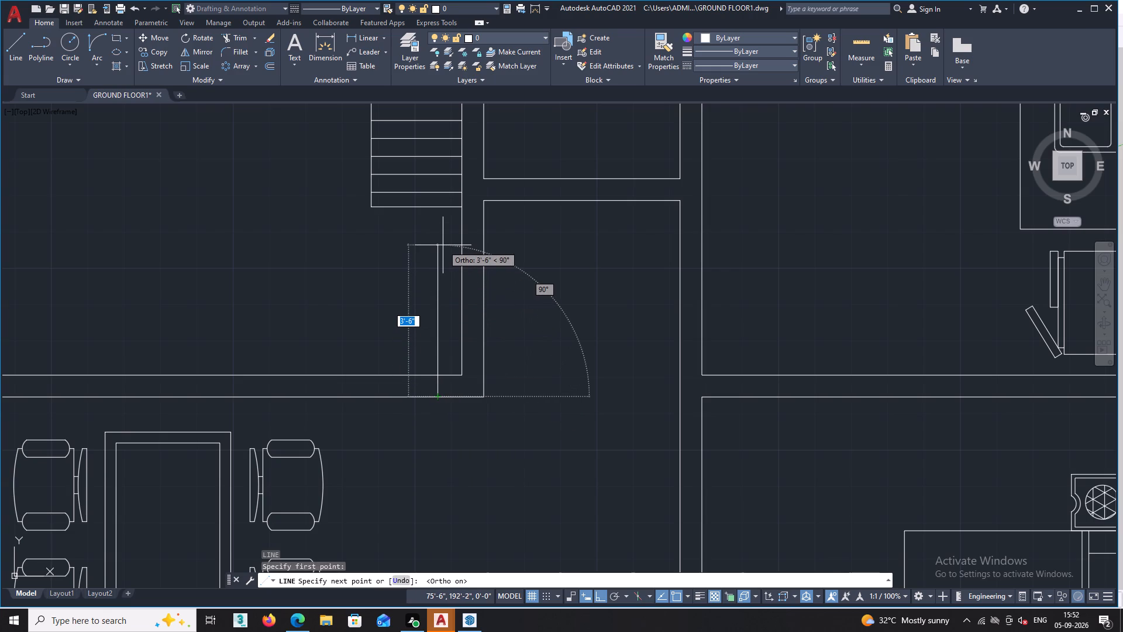
pyautogui.doubleClick(436, 291)
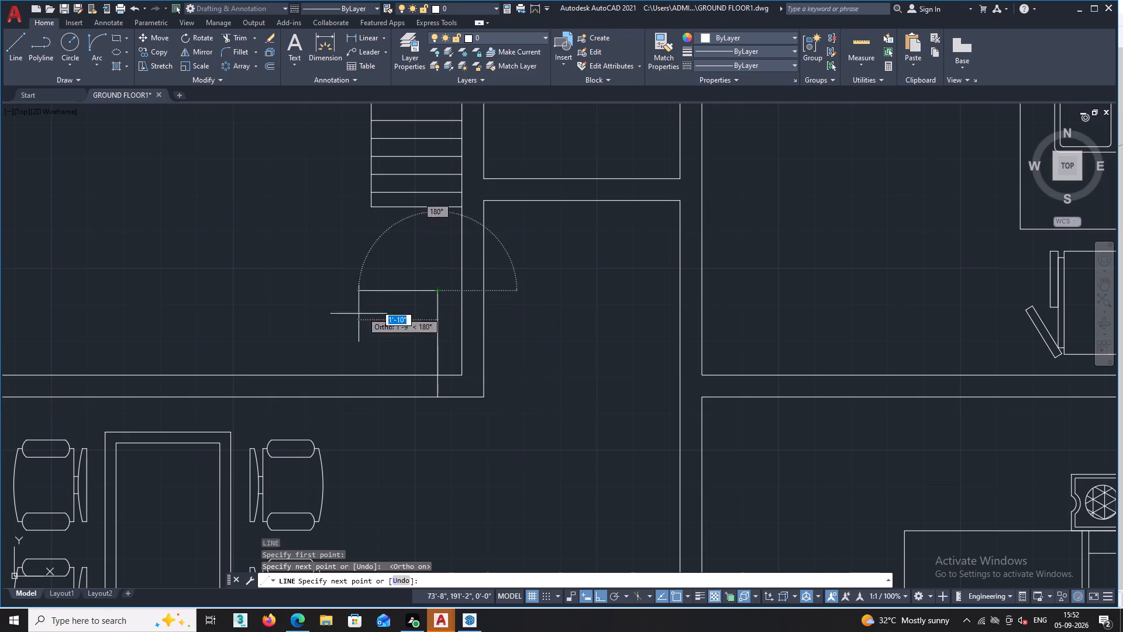
pyautogui.click(433, 296)
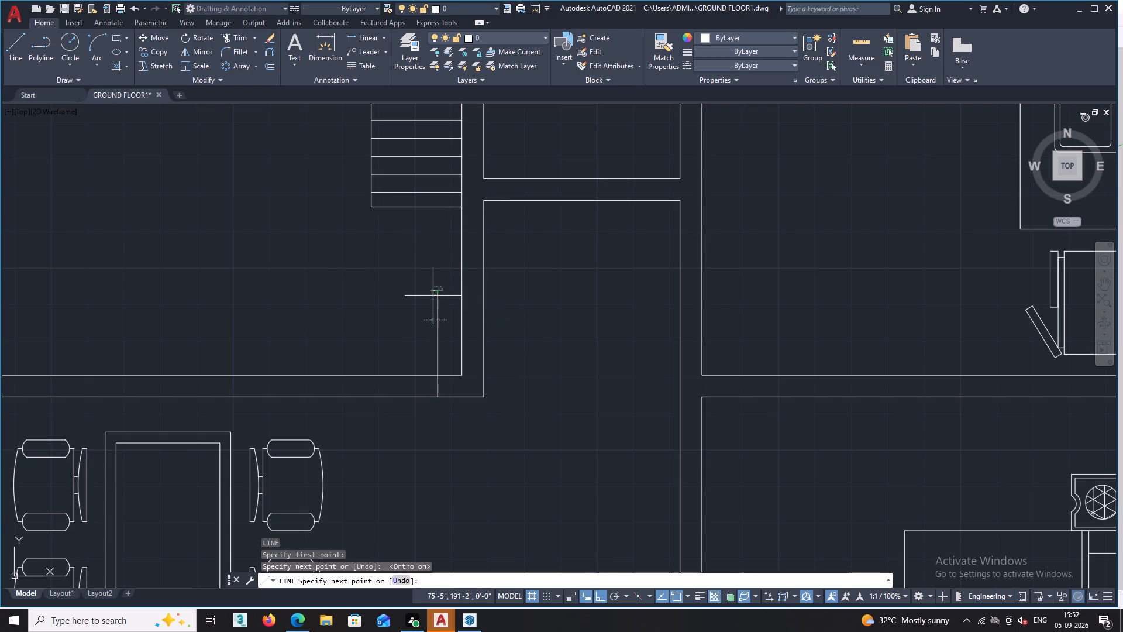
pyautogui.click(433, 399)
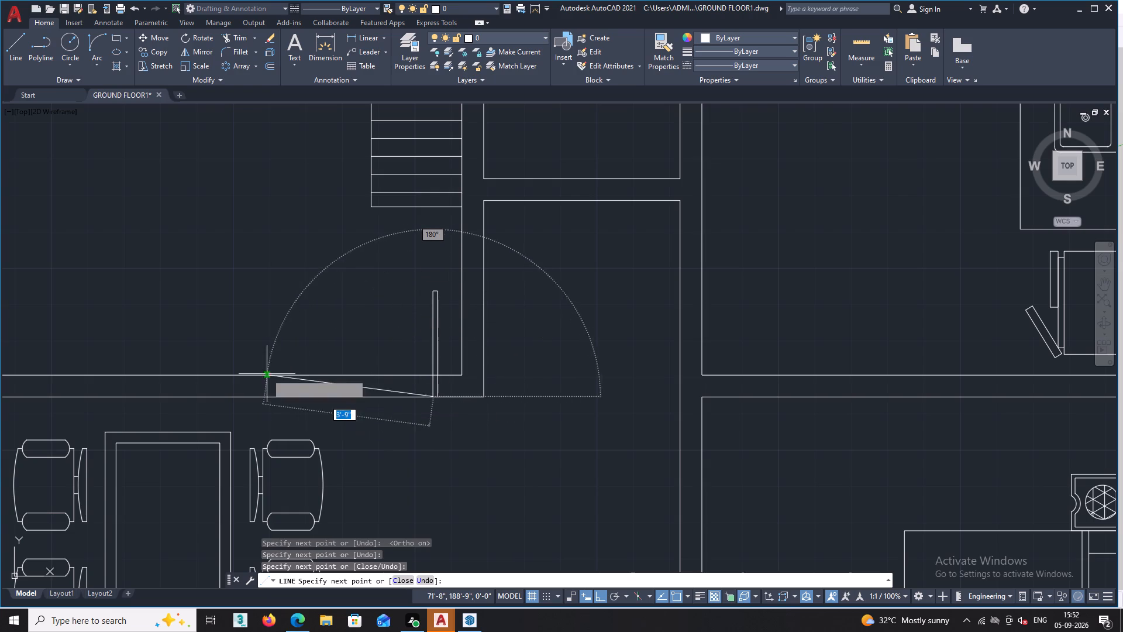
pyautogui.scroll(3, 421, 394)
pyautogui.scroll(3, 457, 429)
pyautogui.scroll(-2, 481, 437)
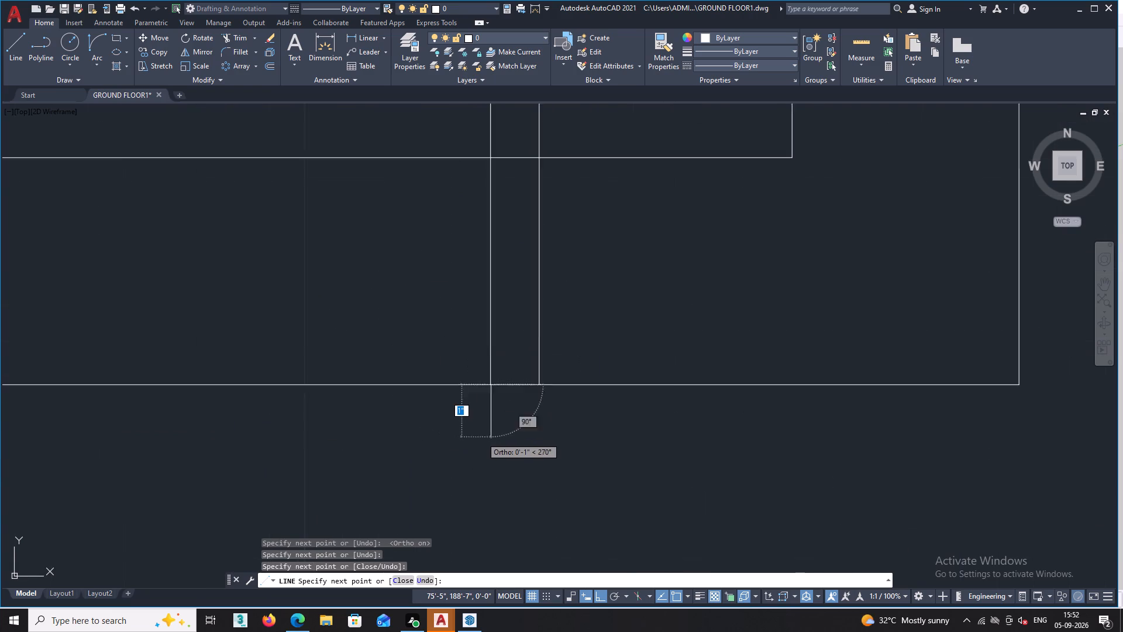
pyautogui.scroll(-1, 464, 433)
pyautogui.press('space')
pyautogui.press('space')
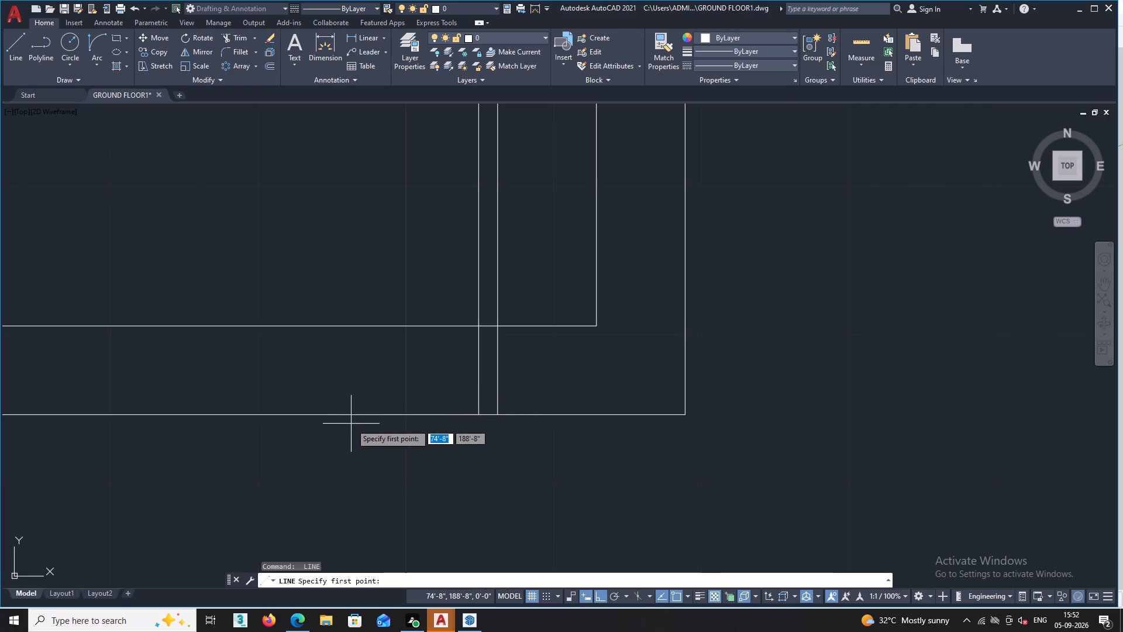
pyautogui.scroll(-5, 351, 424)
pyautogui.scroll(1, 337, 443)
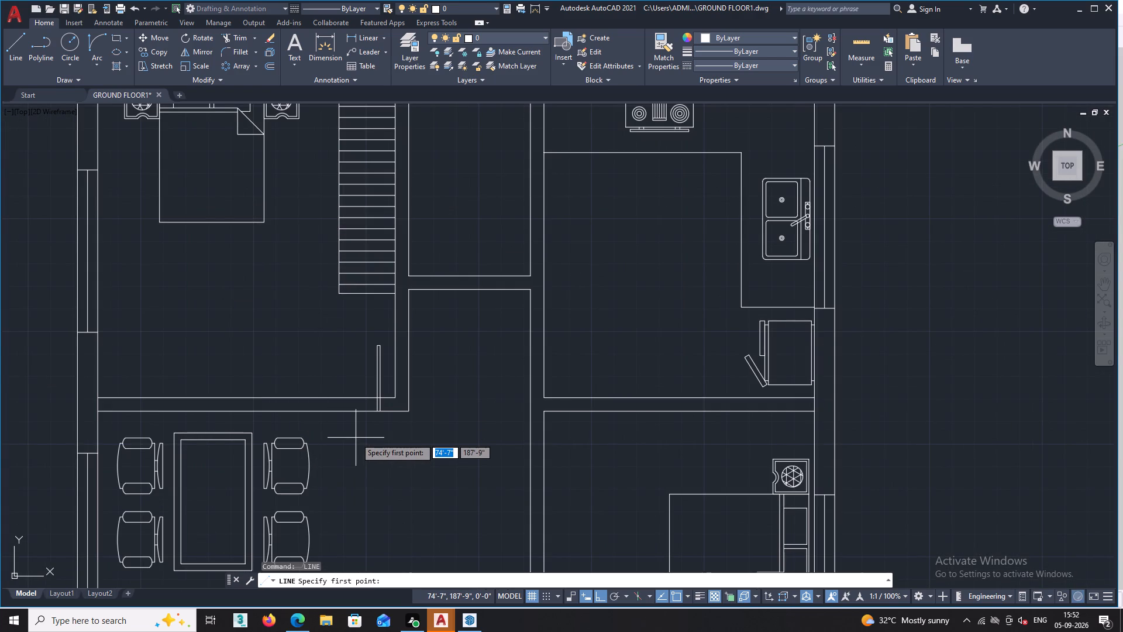
pyautogui.press('Escape')
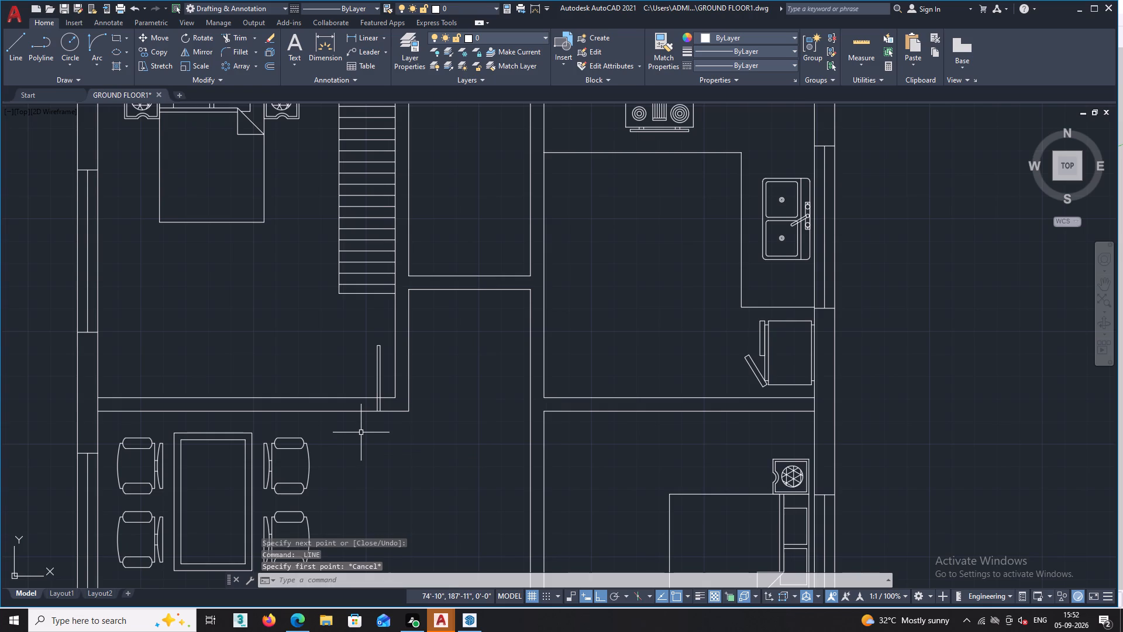
# Offset the door leaf's west edge 2' to the west.
pyautogui.write('O')
pyautogui.press('space')
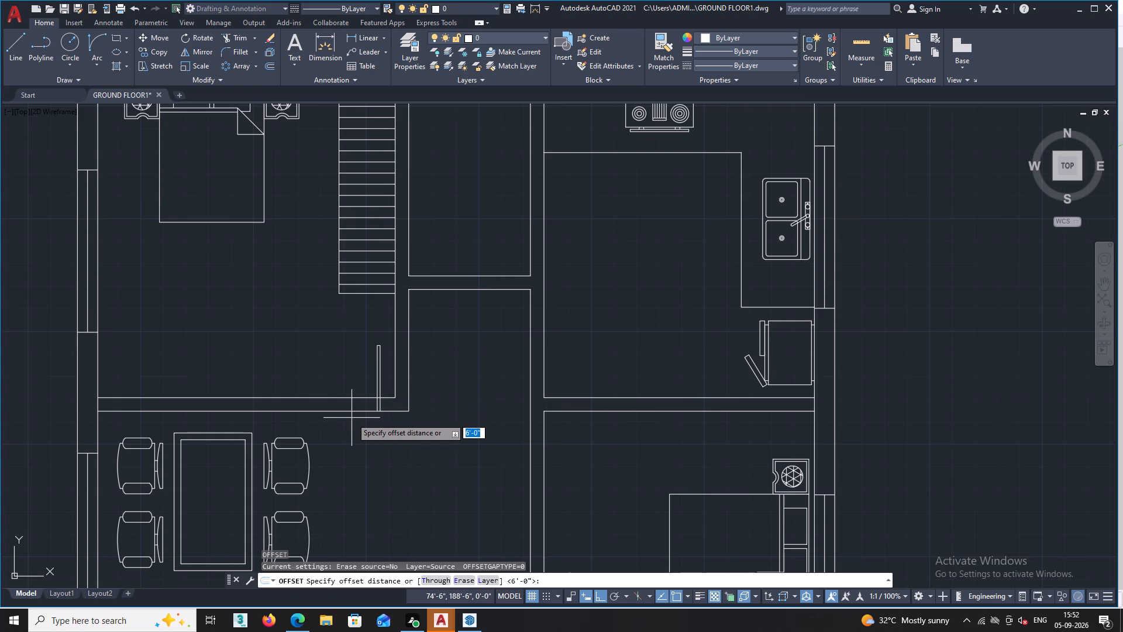
pyautogui.press('2')
pyautogui.press("'")
pyautogui.press('Return')
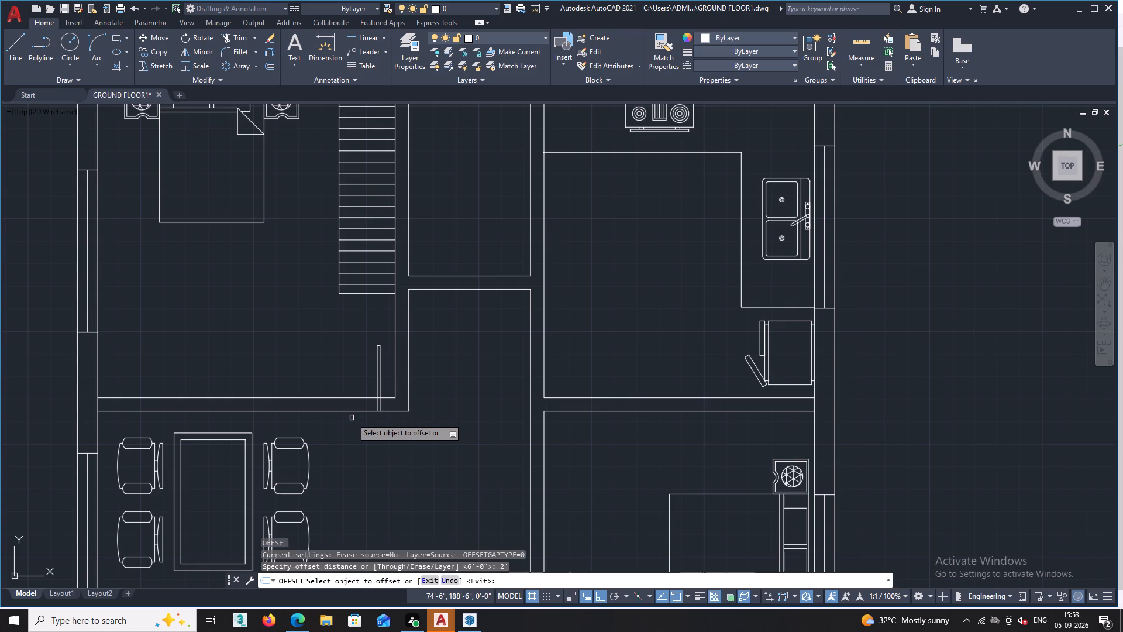
pyautogui.click(377, 406)
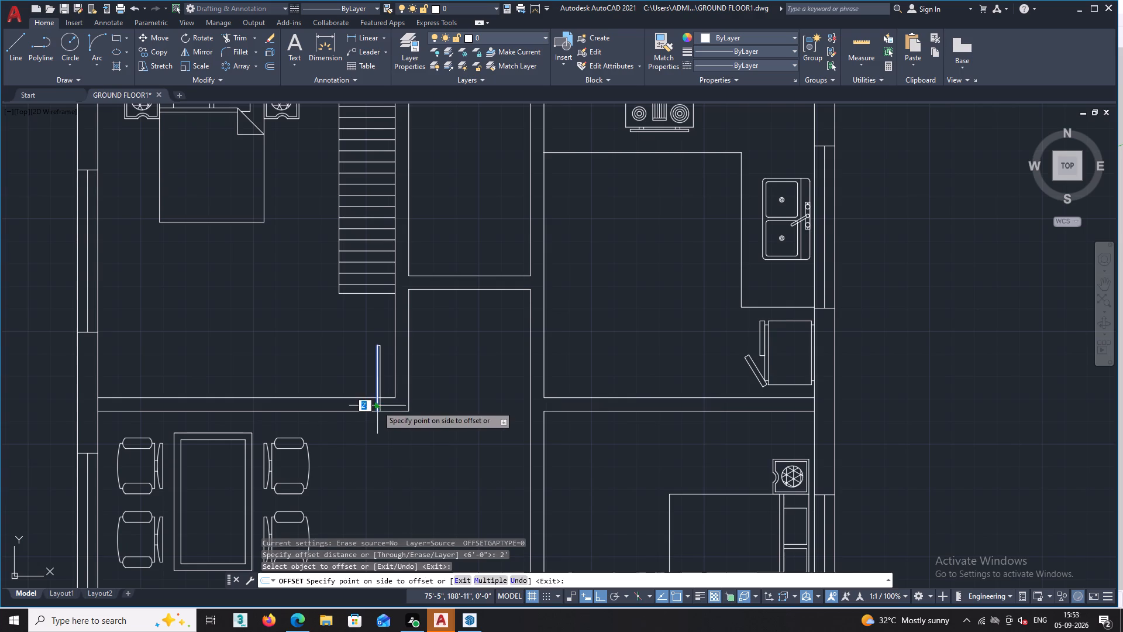
pyautogui.doubleClick(321, 414)
pyautogui.scroll(1, 316, 423)
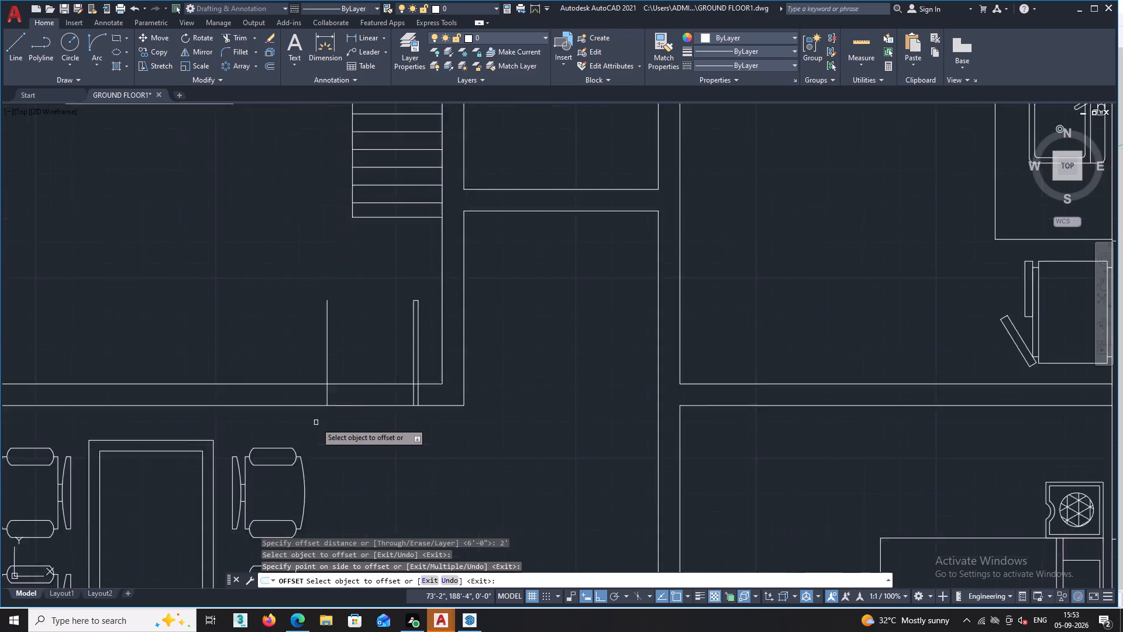
pyautogui.scroll(1, 316, 423)
pyautogui.press('Escape')
# Trim the offset line above the wall's north face, leaving a jamb line across the wall thickness.
pyautogui.write('TR')
pyautogui.press('space')
pyautogui.click(332, 349)
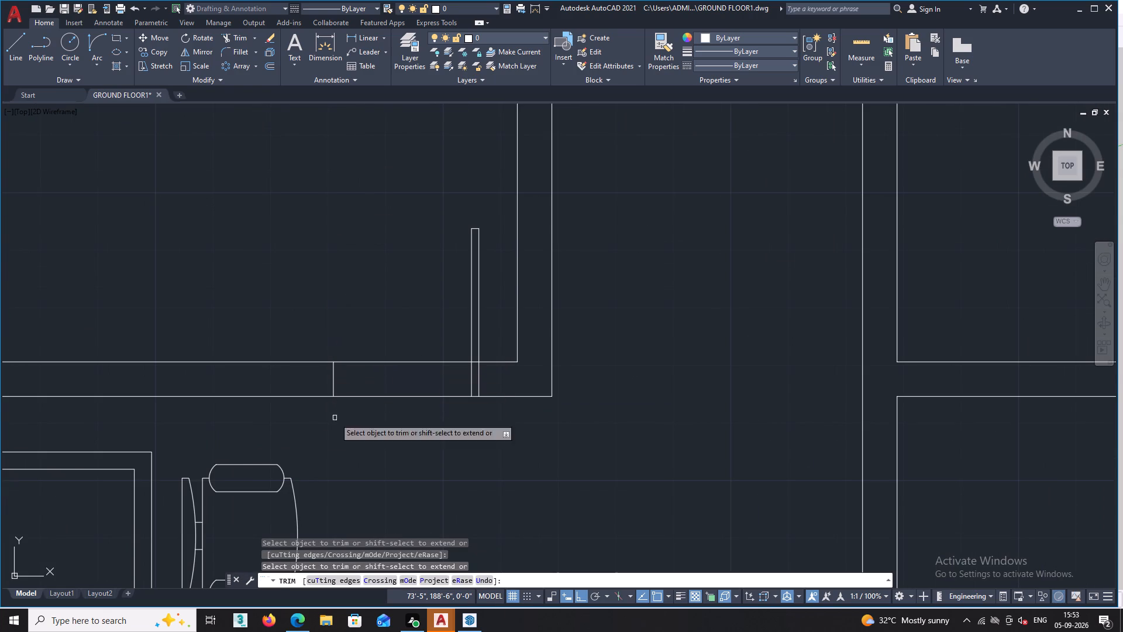
pyautogui.scroll(-1, 347, 451)
pyautogui.press('Escape')
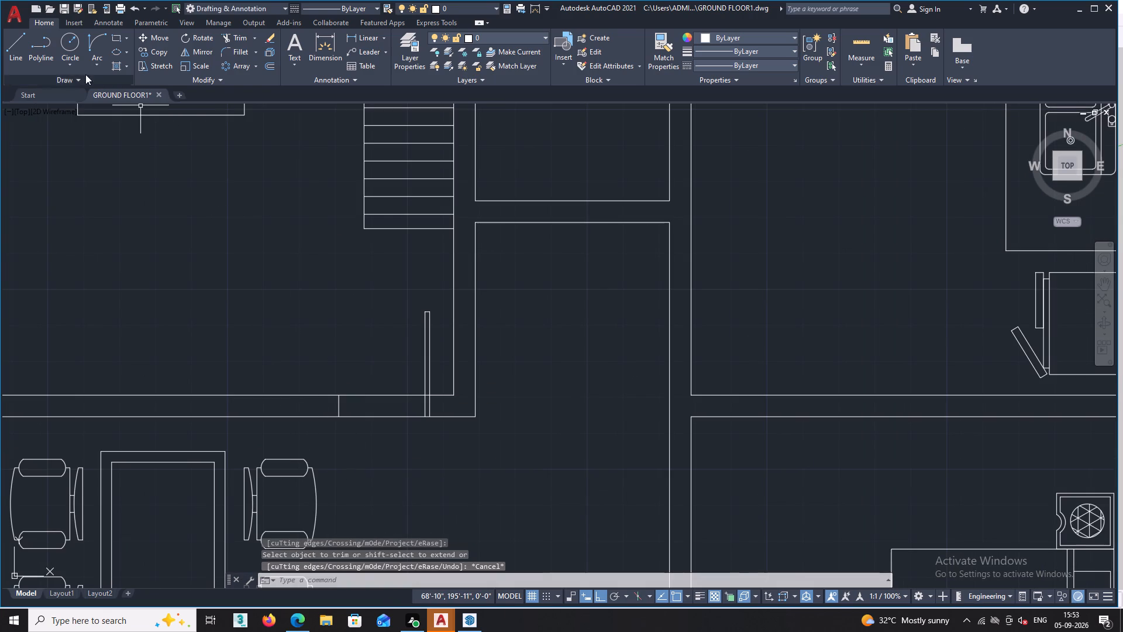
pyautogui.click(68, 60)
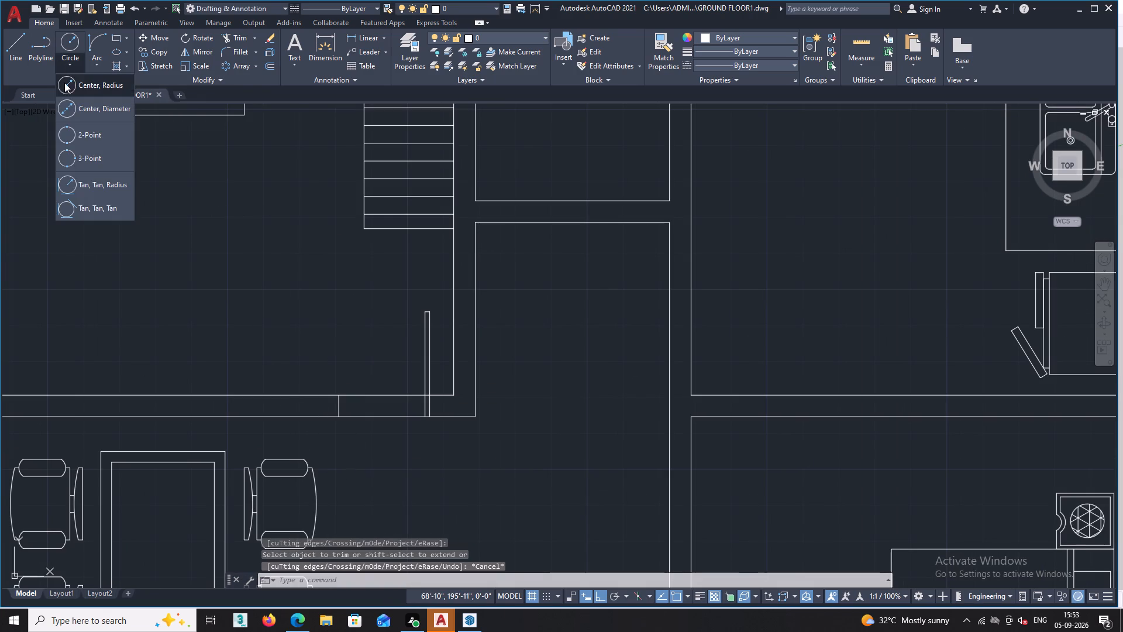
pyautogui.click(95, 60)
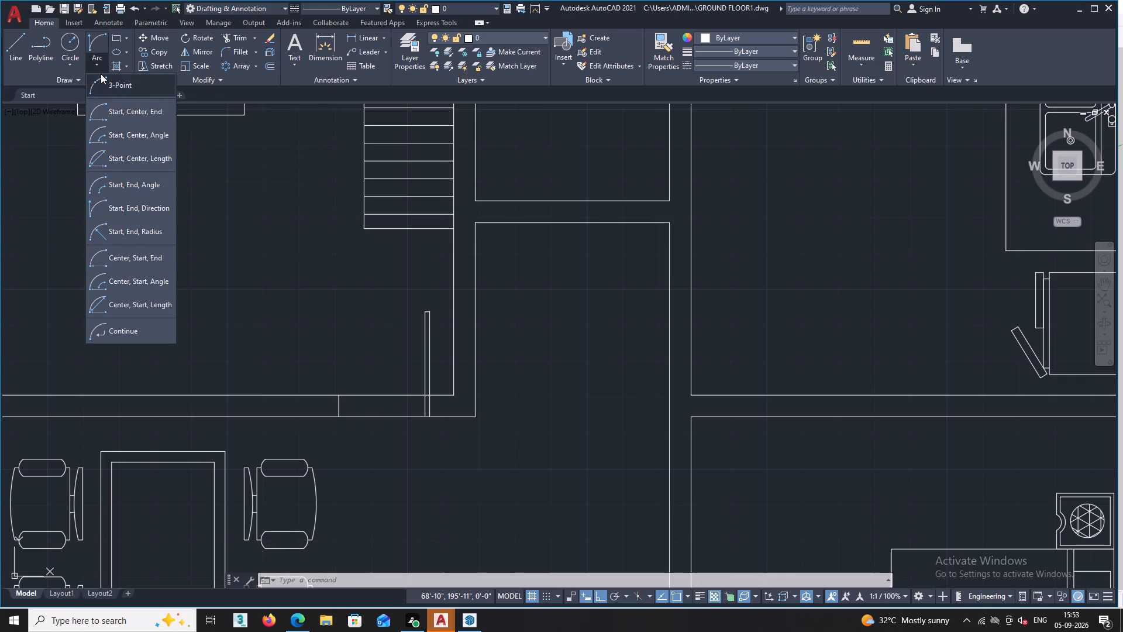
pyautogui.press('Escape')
# Draw a three-point door swing arc from the leaf's northeast corner through its northwest corner to the jamb line's north end.
pyautogui.write('A')
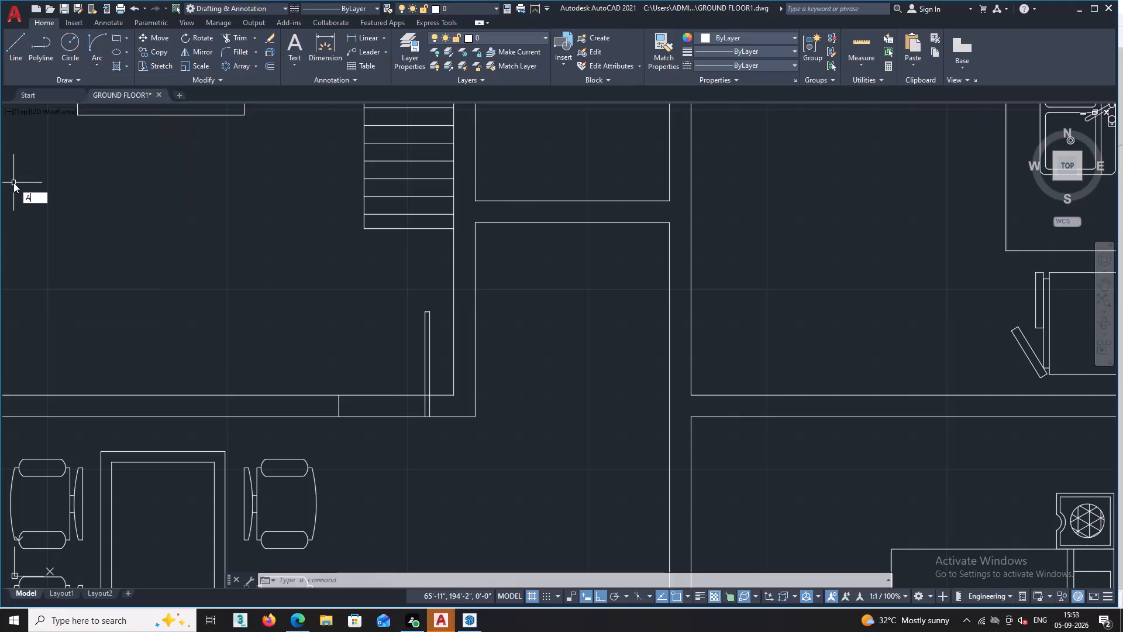
pyautogui.press('space')
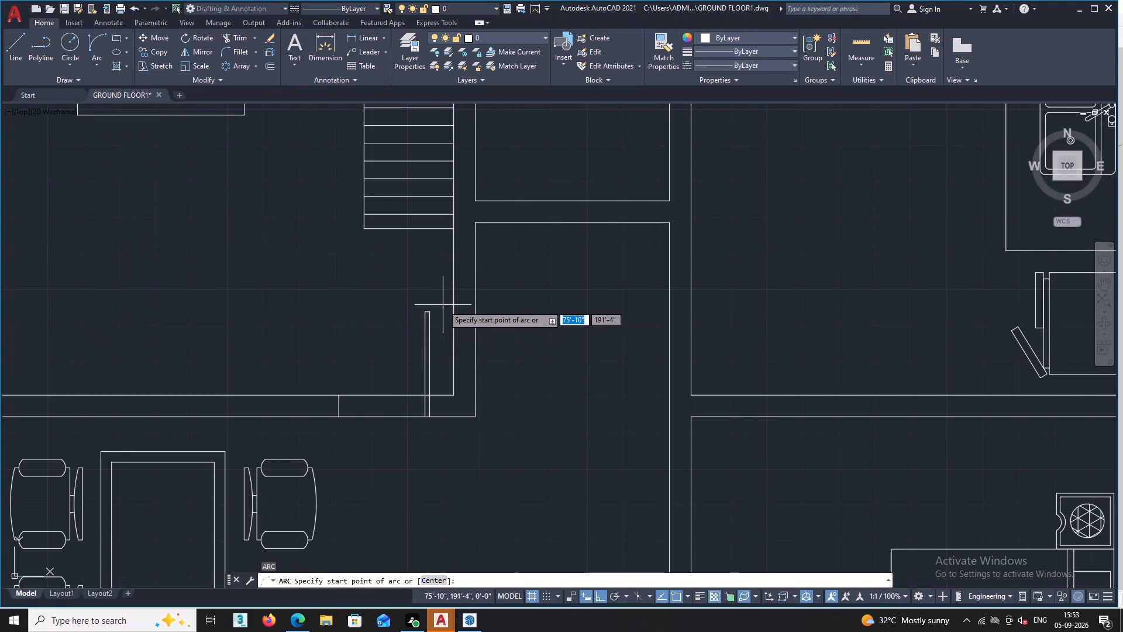
pyautogui.scroll(1, 418, 328)
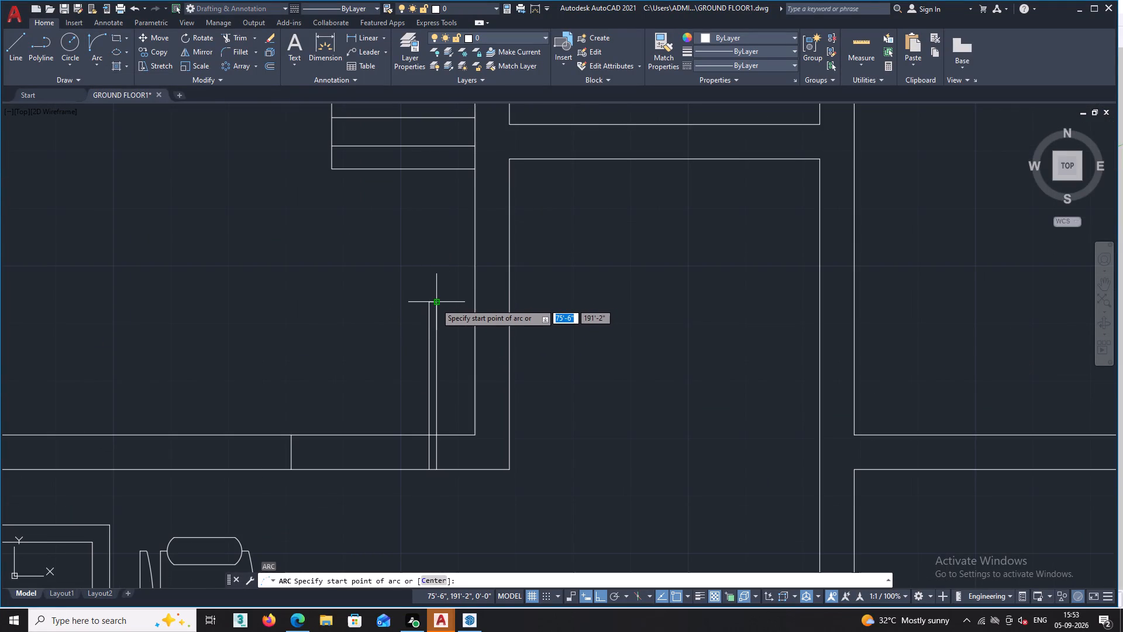
pyautogui.click(436, 303)
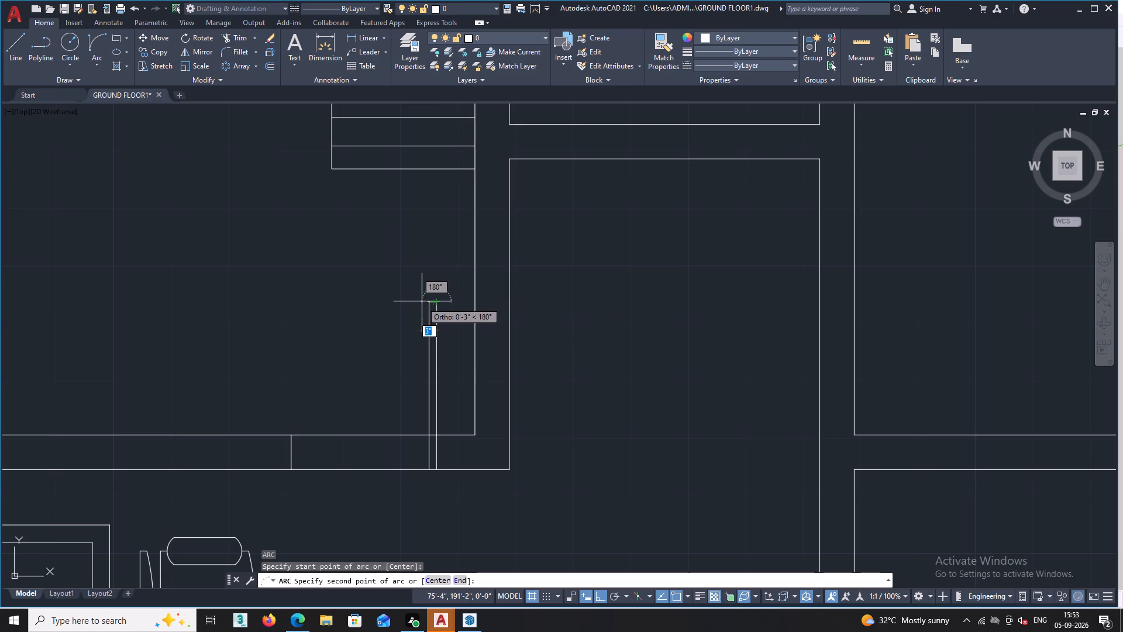
pyautogui.click(428, 303)
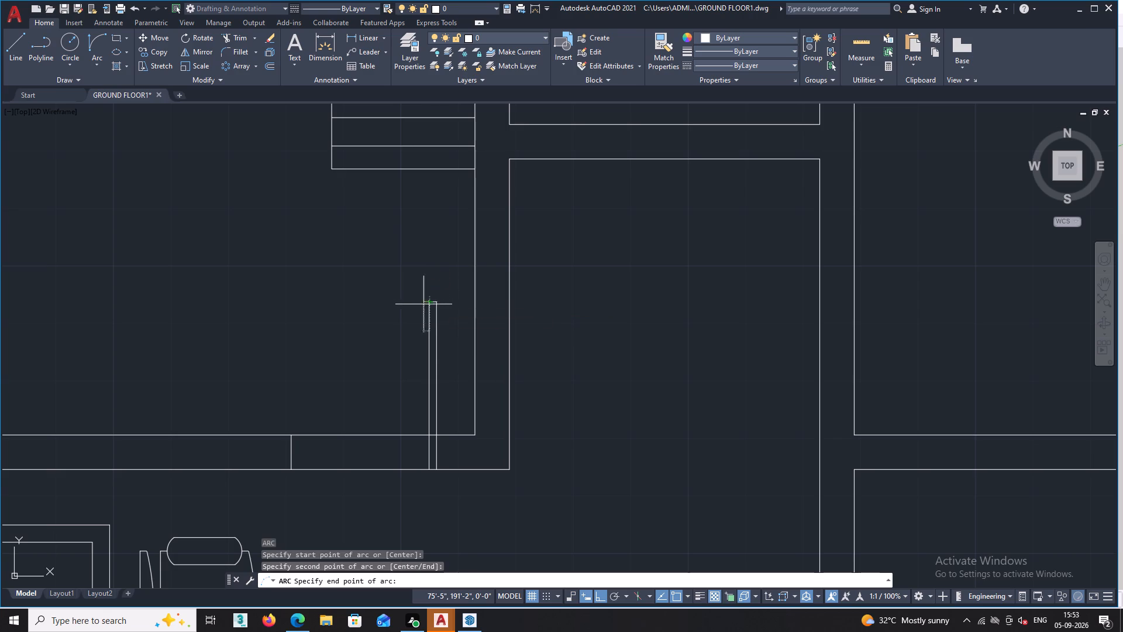
pyautogui.click(291, 437)
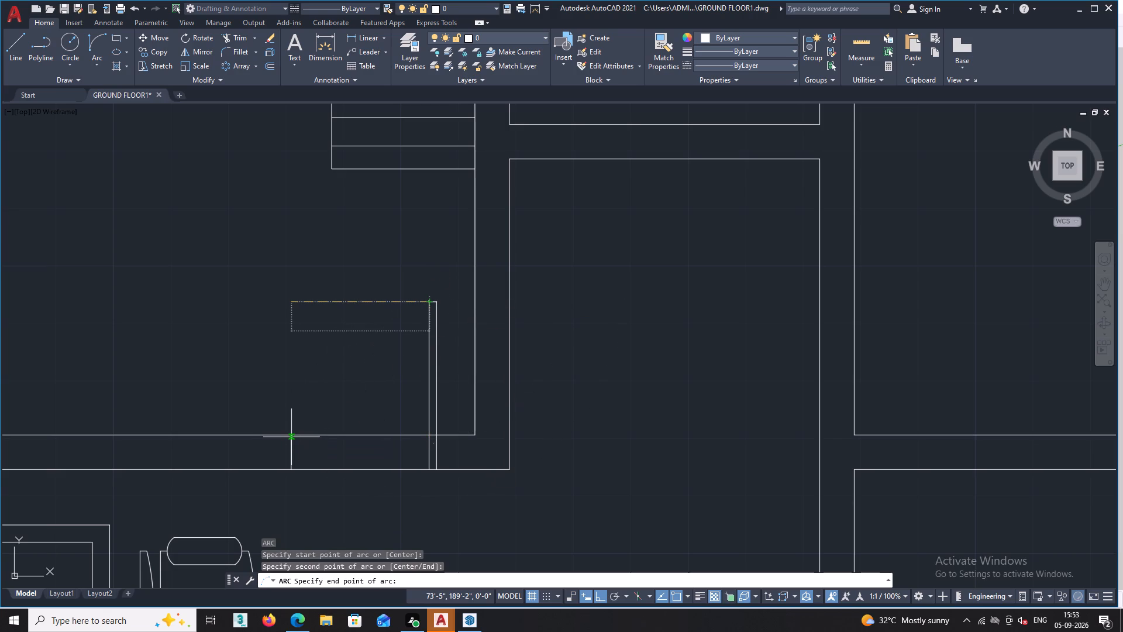
# Examine how the door swing arc meets the leaf's short north edge, checking the arc and that edge individually.
pyautogui.scroll(-2, 388, 388)
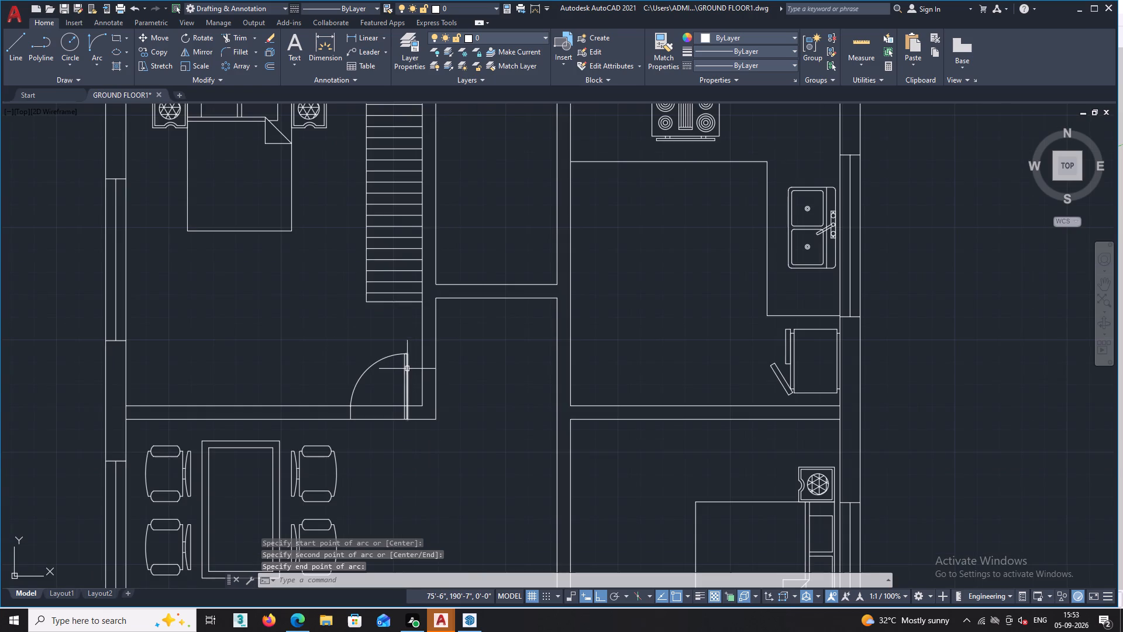
pyautogui.scroll(6, 407, 367)
pyautogui.scroll(2, 416, 287)
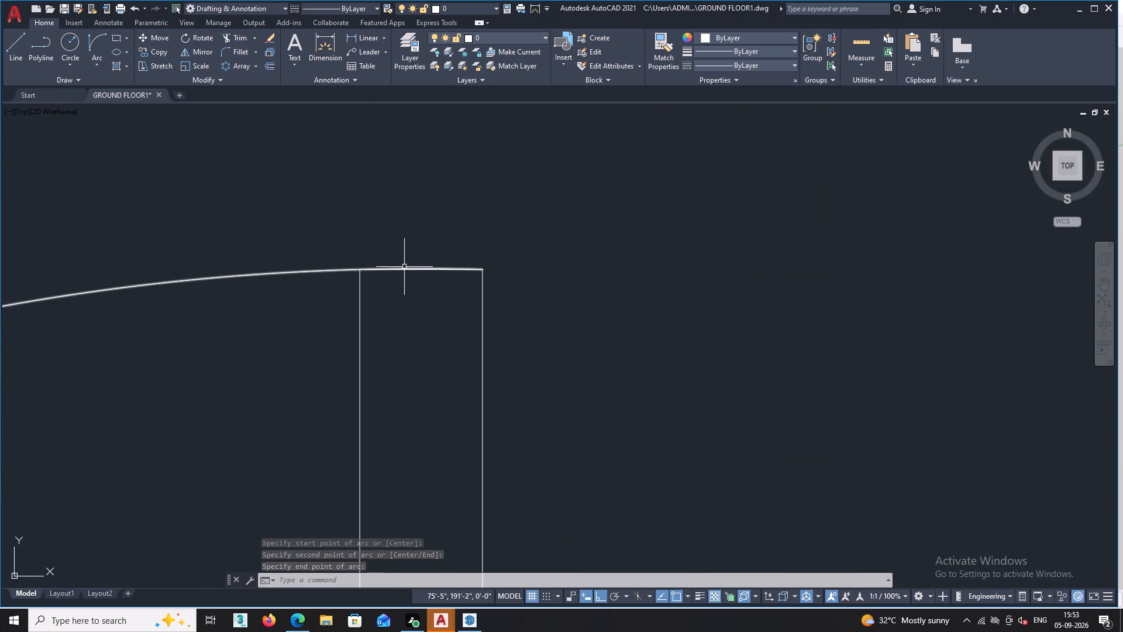
pyautogui.click(402, 270)
pyautogui.scroll(-1, 393, 302)
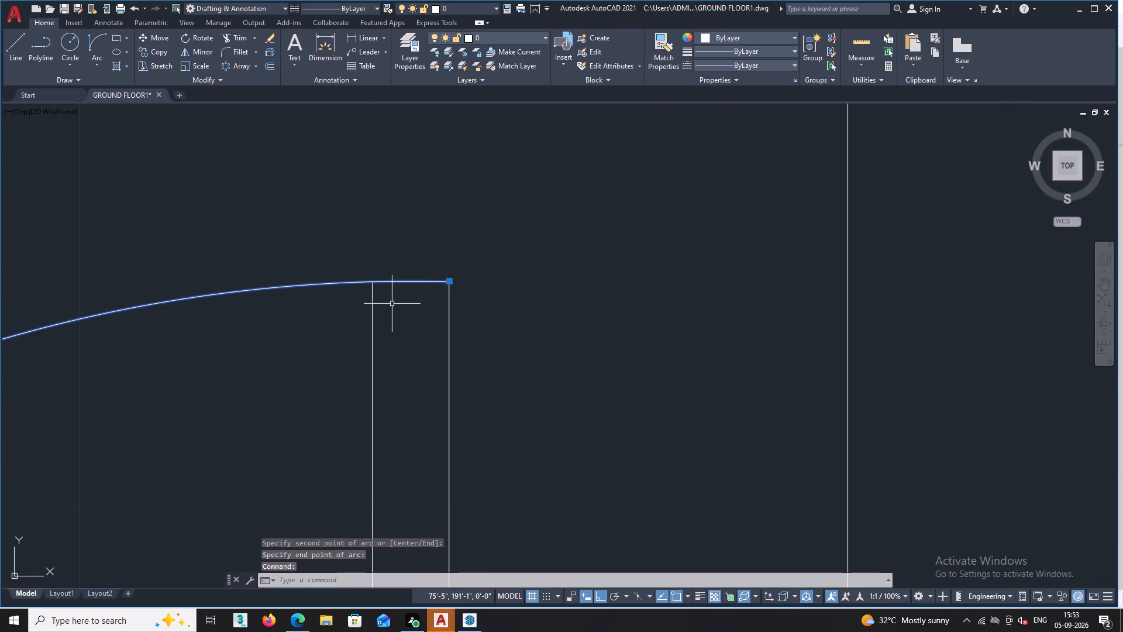
pyautogui.press('Escape')
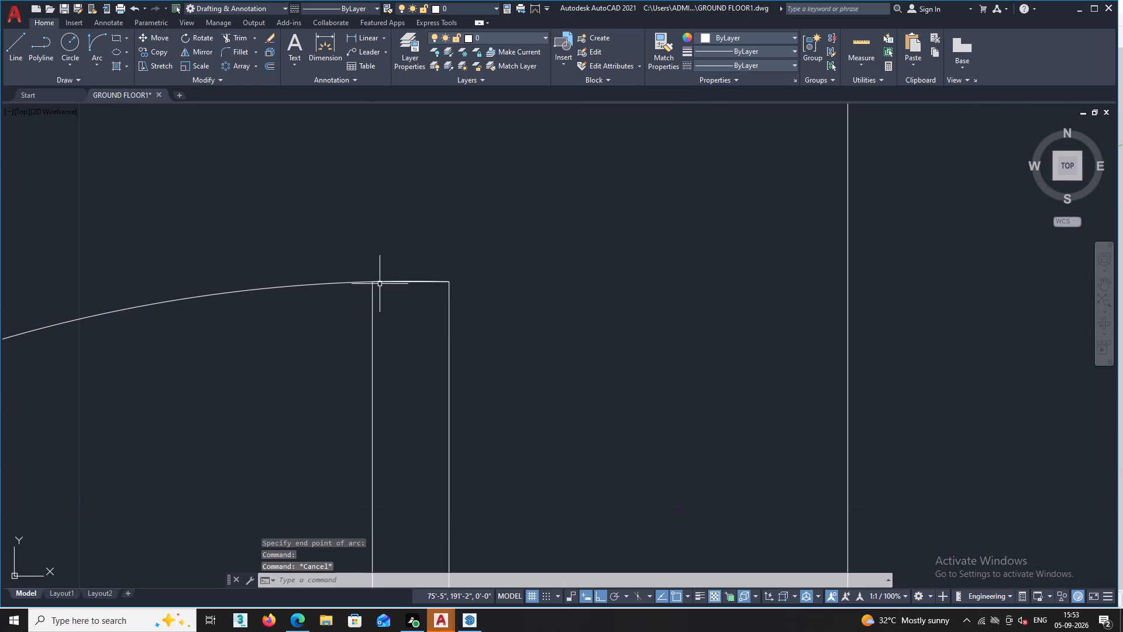
pyautogui.click(380, 283)
pyautogui.press('Escape')
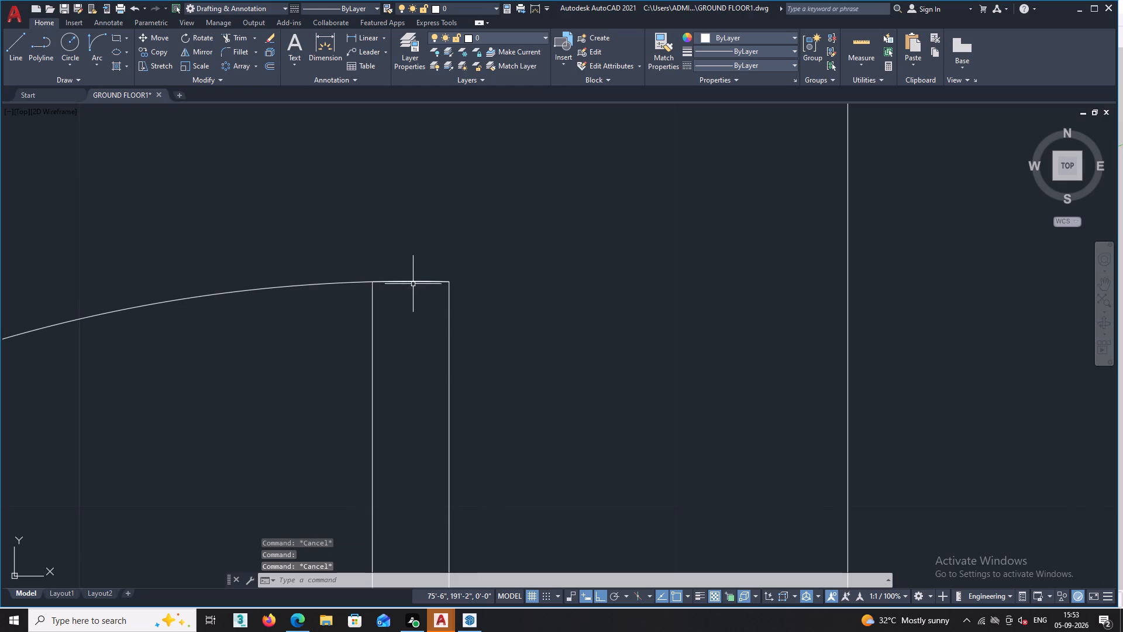
pyautogui.scroll(6, 414, 282)
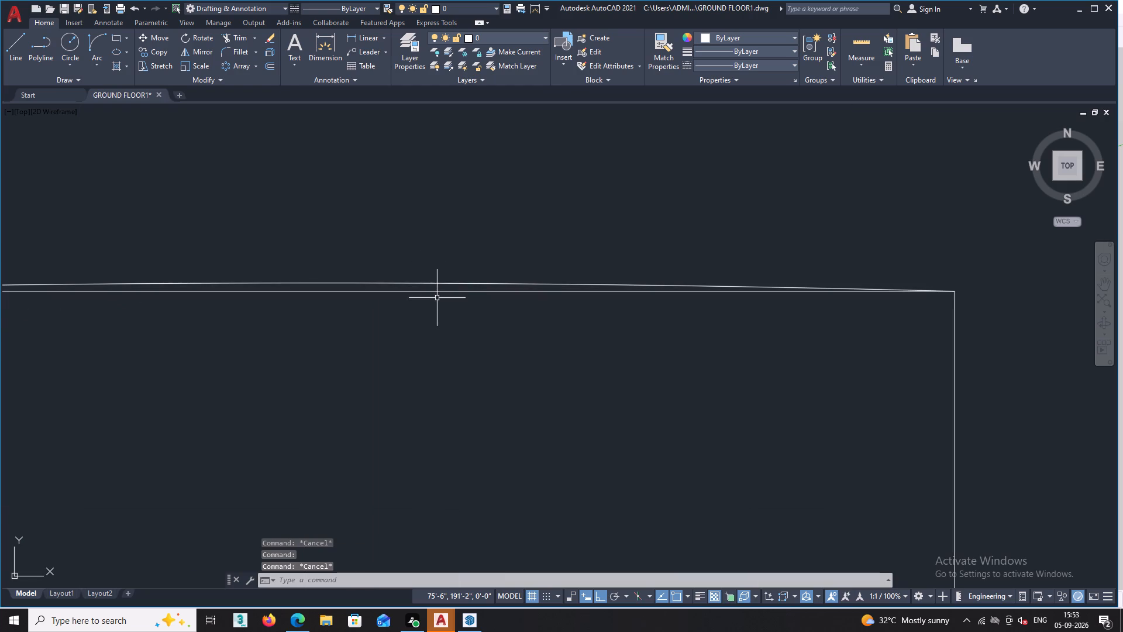
pyautogui.click(436, 293)
pyautogui.scroll(-3, 420, 322)
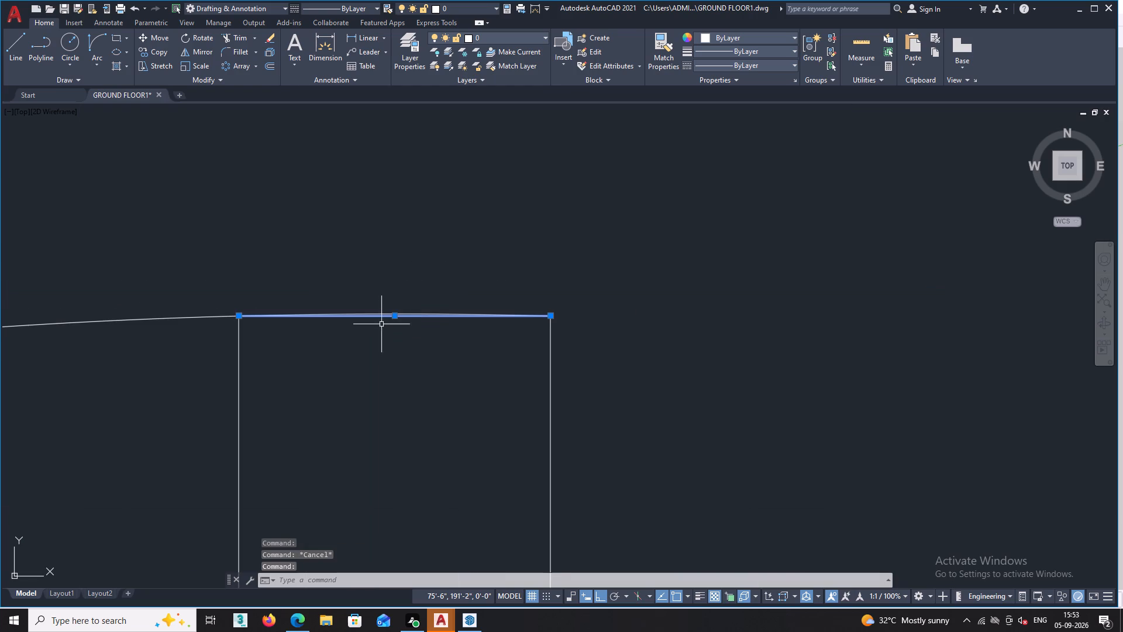
pyautogui.scroll(3, 381, 322)
pyautogui.press('Escape')
pyautogui.doubleClick(396, 288)
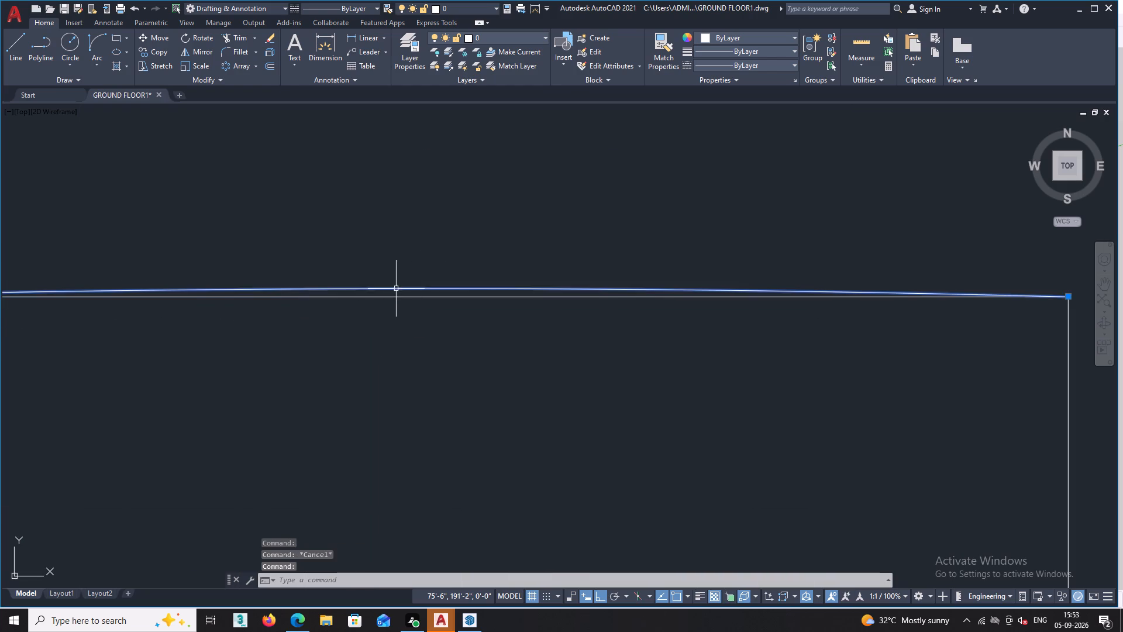
pyautogui.scroll(-3, 370, 366)
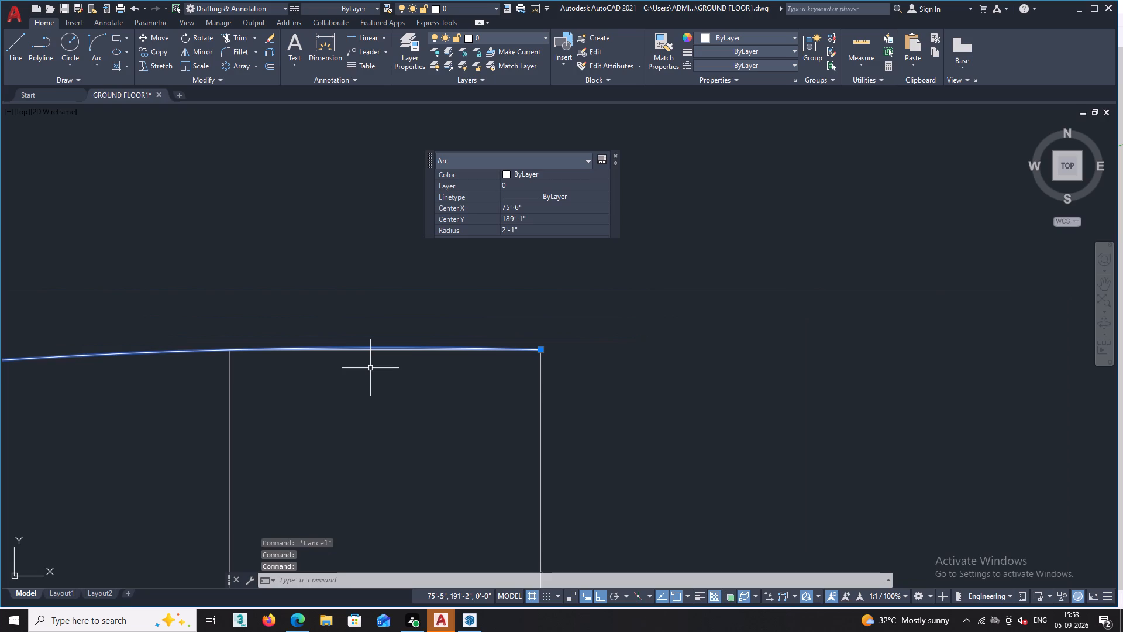
pyautogui.press('Escape')
pyautogui.scroll(2, 273, 362)
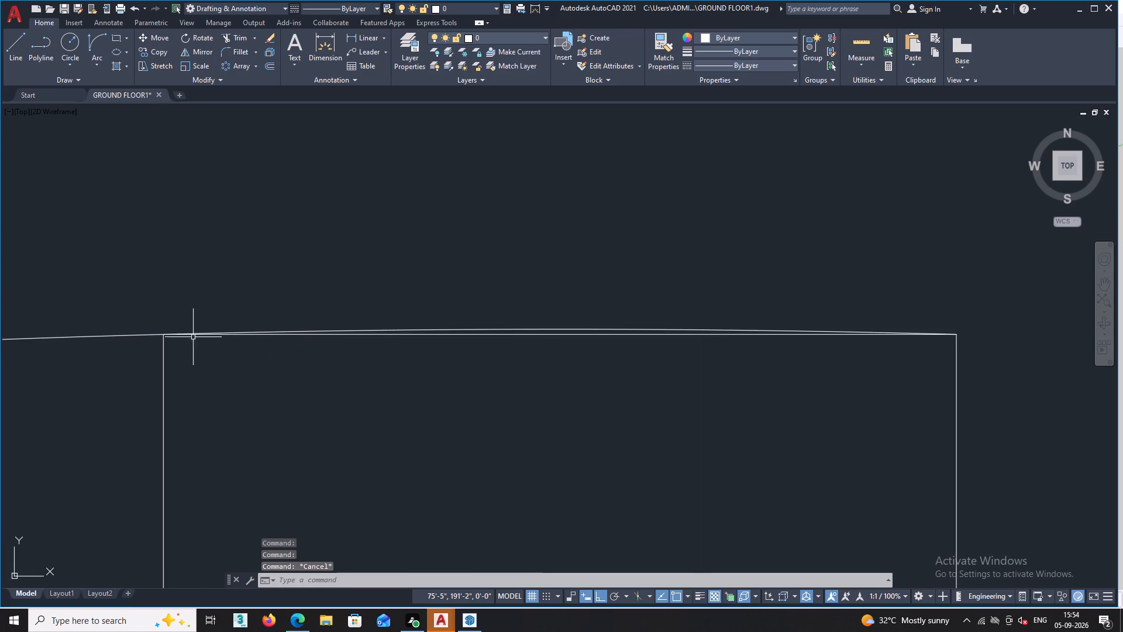
# Delete the door leaf's short north edge line beneath the swing arc.
pyautogui.scroll(3, 175, 344)
pyautogui.scroll(6, 130, 304)
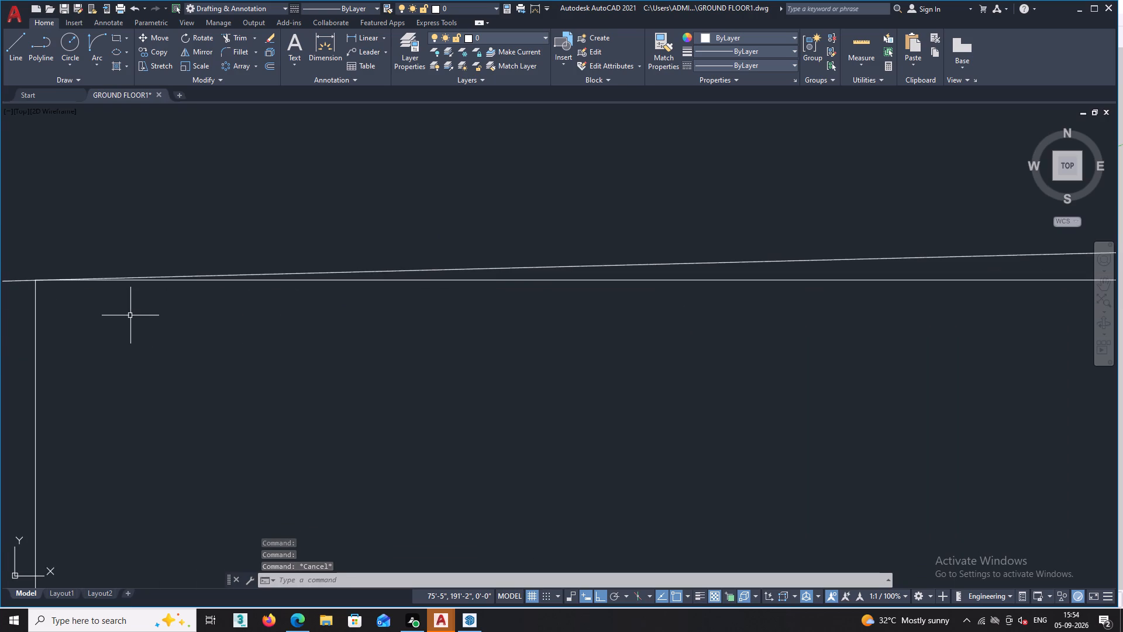
pyautogui.click(209, 281)
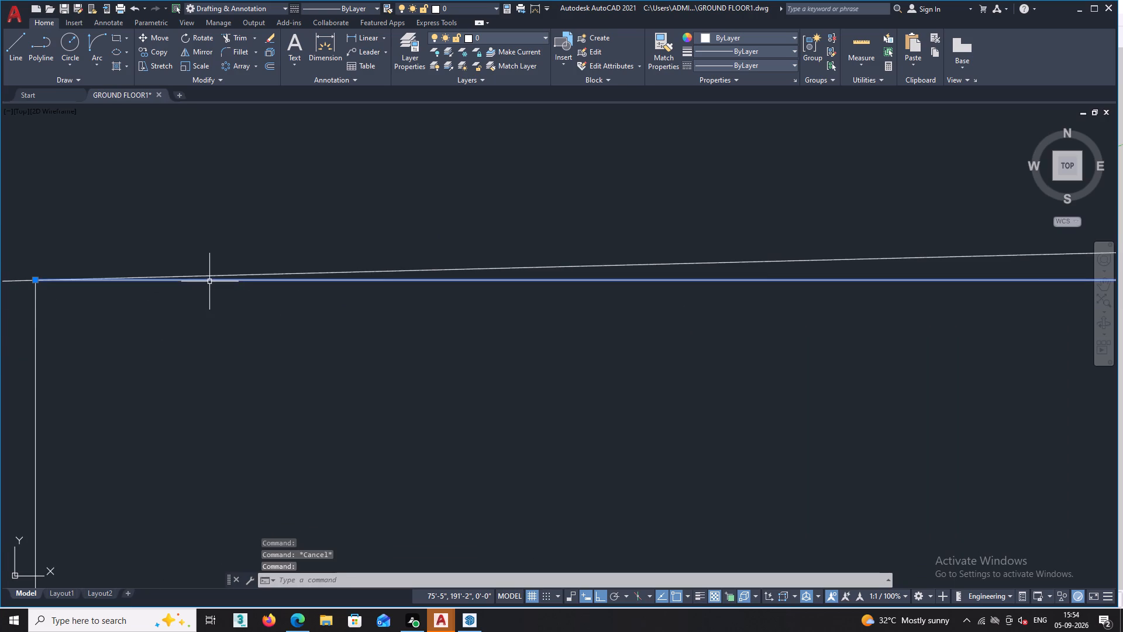
pyautogui.scroll(-12, 201, 328)
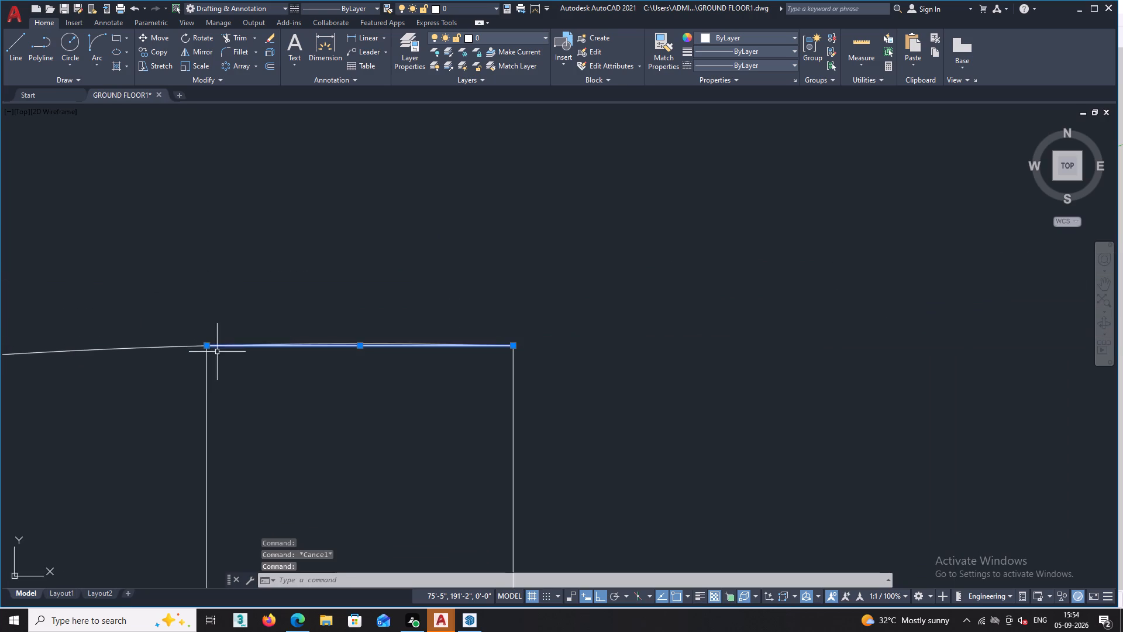
pyautogui.scroll(-1, 218, 352)
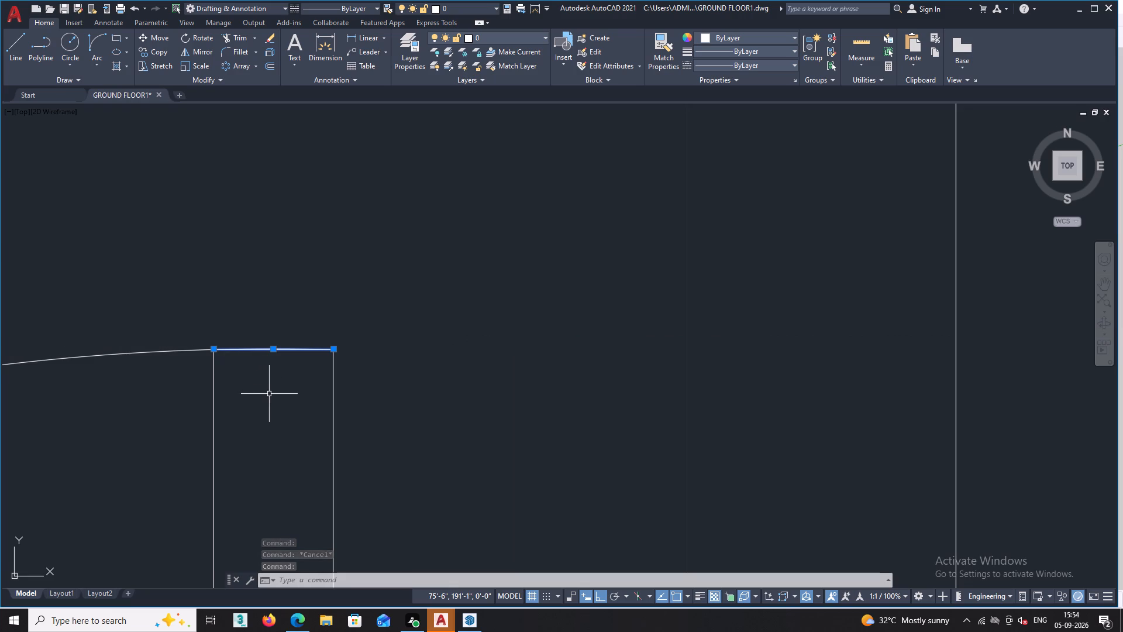
pyautogui.press('Delete')
# Trim the wall's north face line across the door opening, from the jamb line through to the leaf's east edge.
pyautogui.scroll(-5, 269, 394)
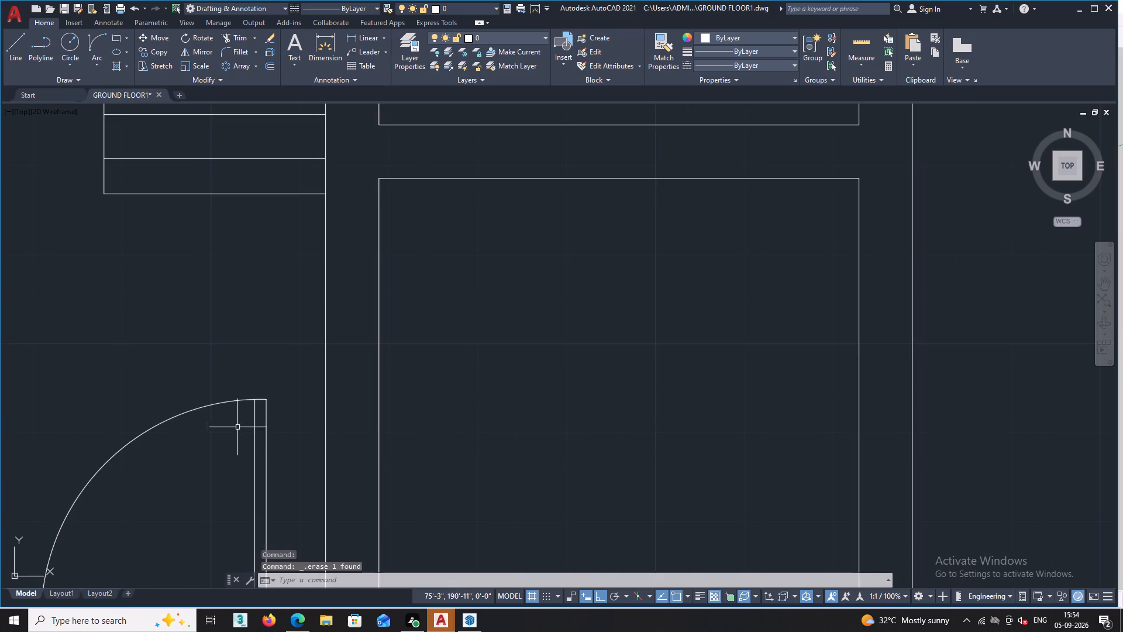
pyautogui.moveTo(296, 393); pyautogui.dragTo(465, 313, button='middle')
pyautogui.scroll(-2, 436, 363)
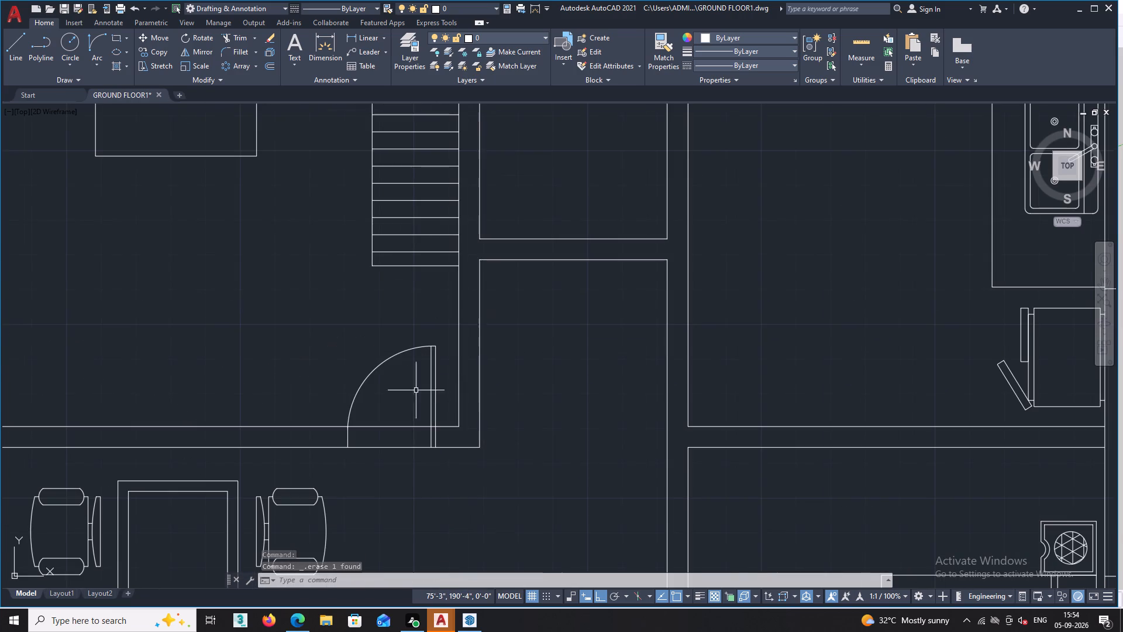
pyautogui.scroll(3, 350, 443)
pyautogui.scroll(-3, 350, 442)
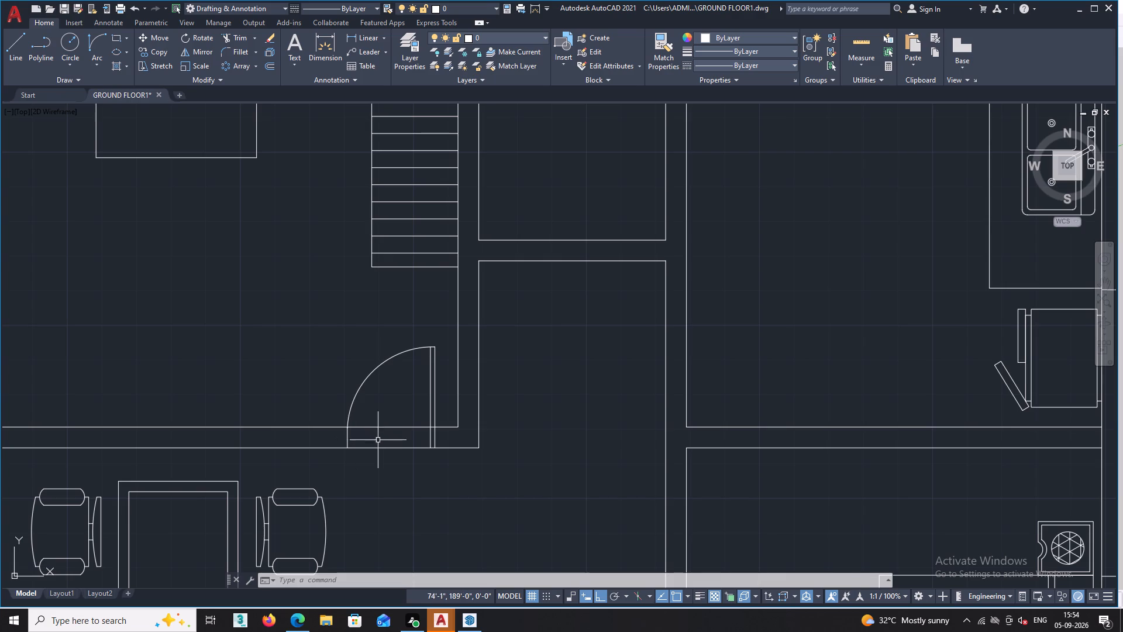
pyautogui.scroll(1, 412, 454)
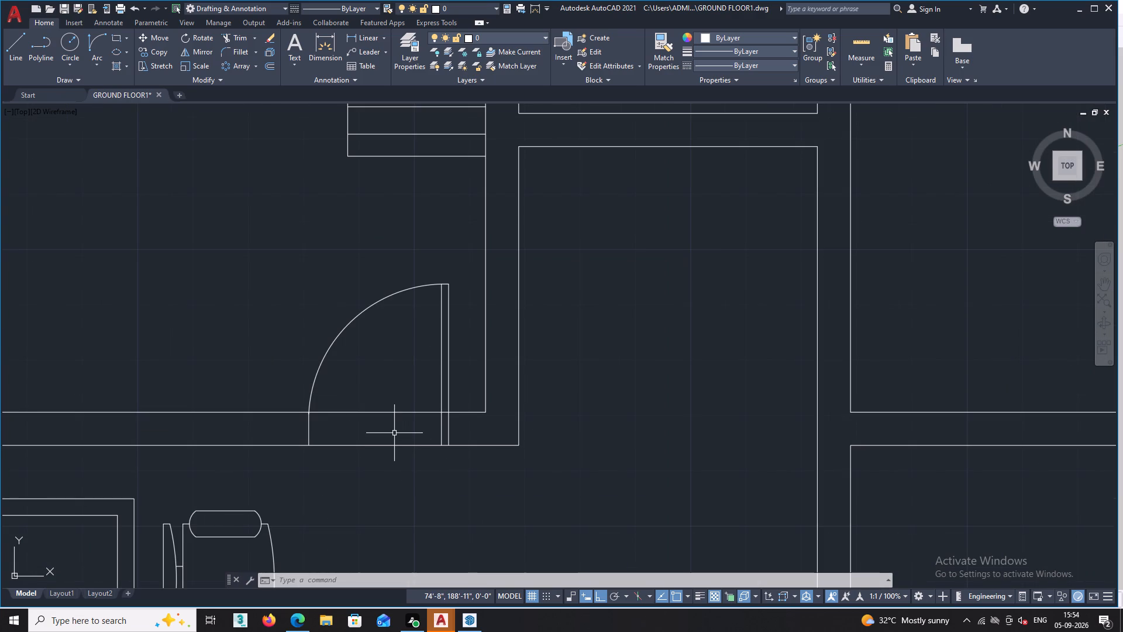
pyautogui.write('TR')
pyautogui.press('space')
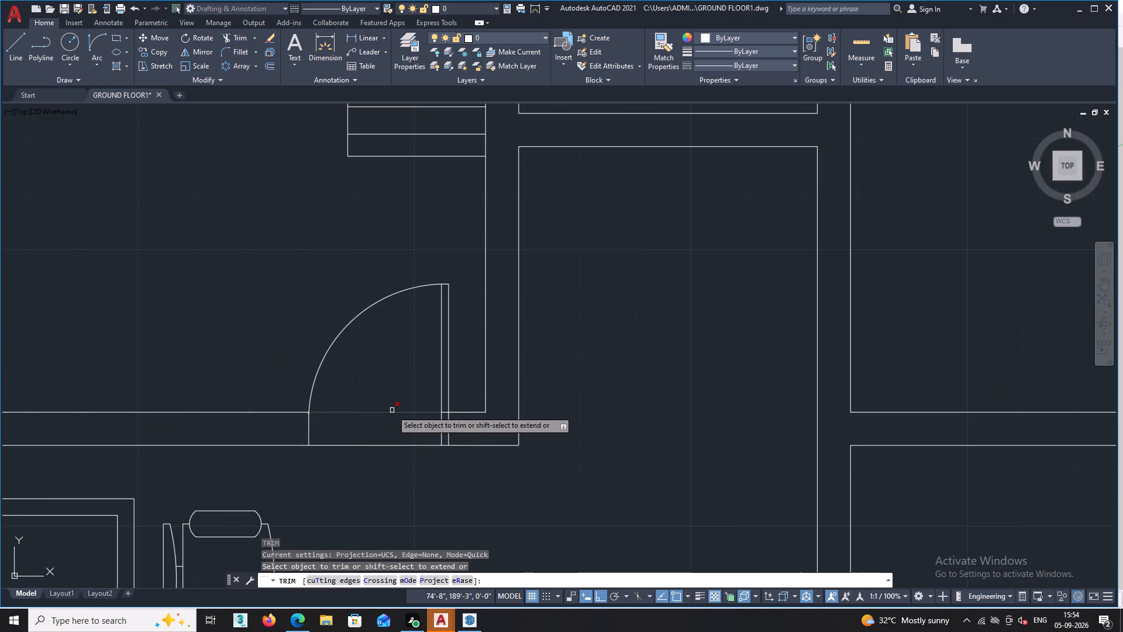
pyautogui.click(392, 410)
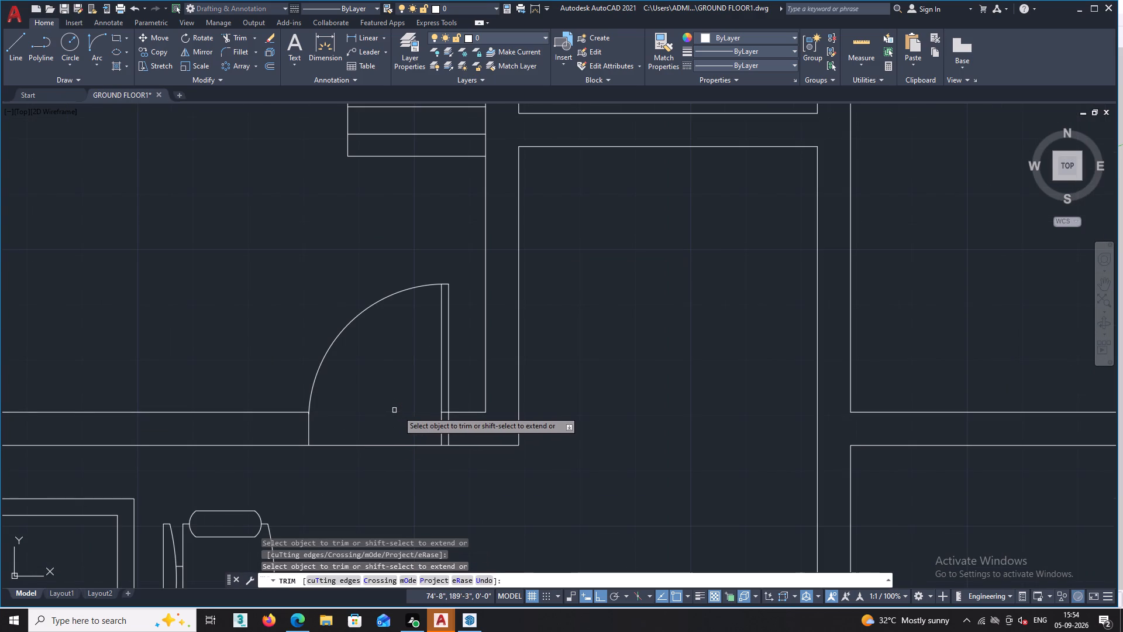
pyautogui.scroll(3, 447, 434)
pyautogui.click(440, 353)
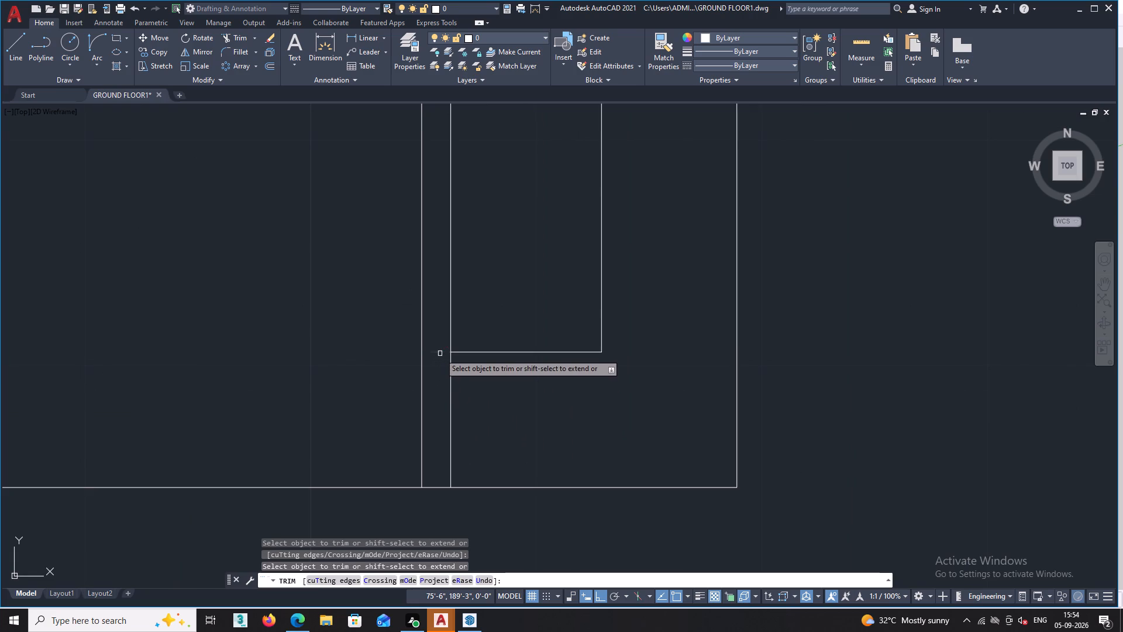
pyautogui.press('Escape')
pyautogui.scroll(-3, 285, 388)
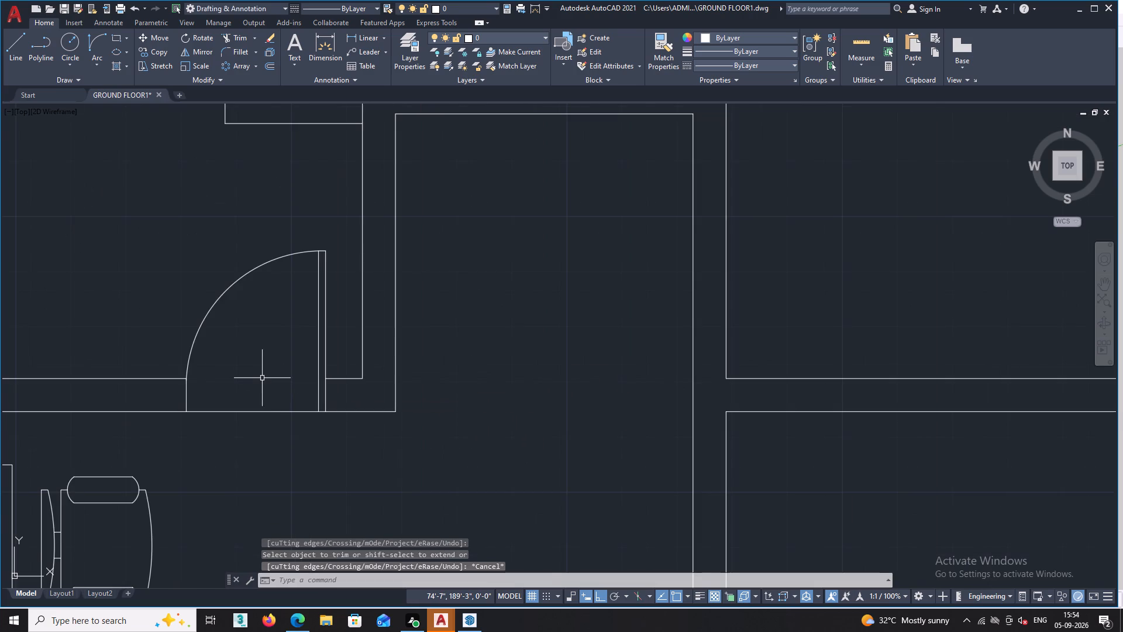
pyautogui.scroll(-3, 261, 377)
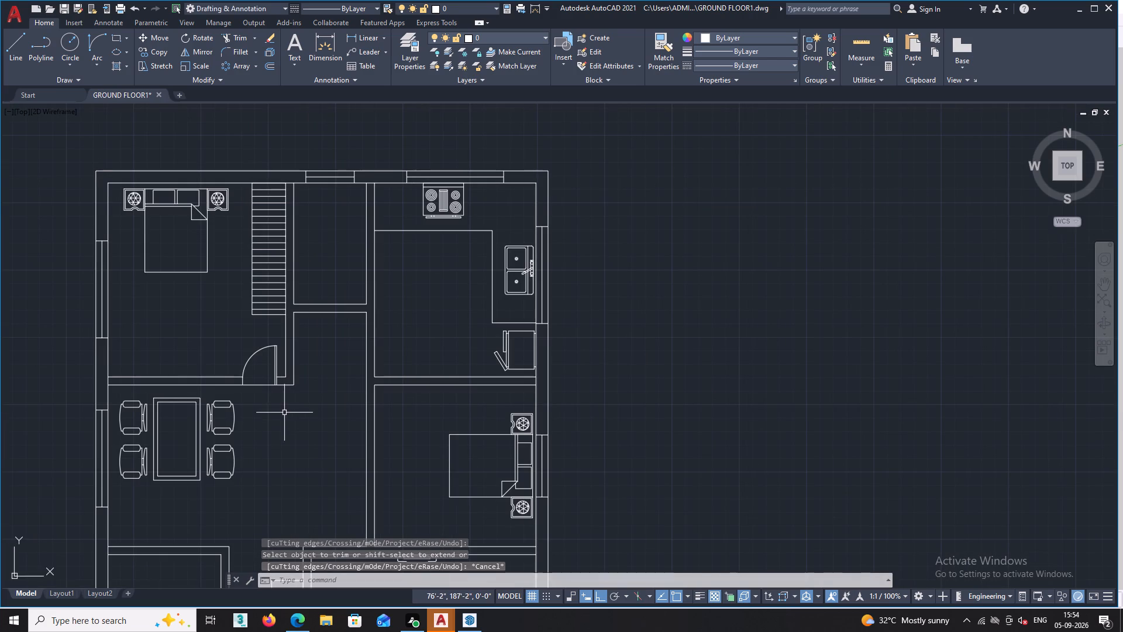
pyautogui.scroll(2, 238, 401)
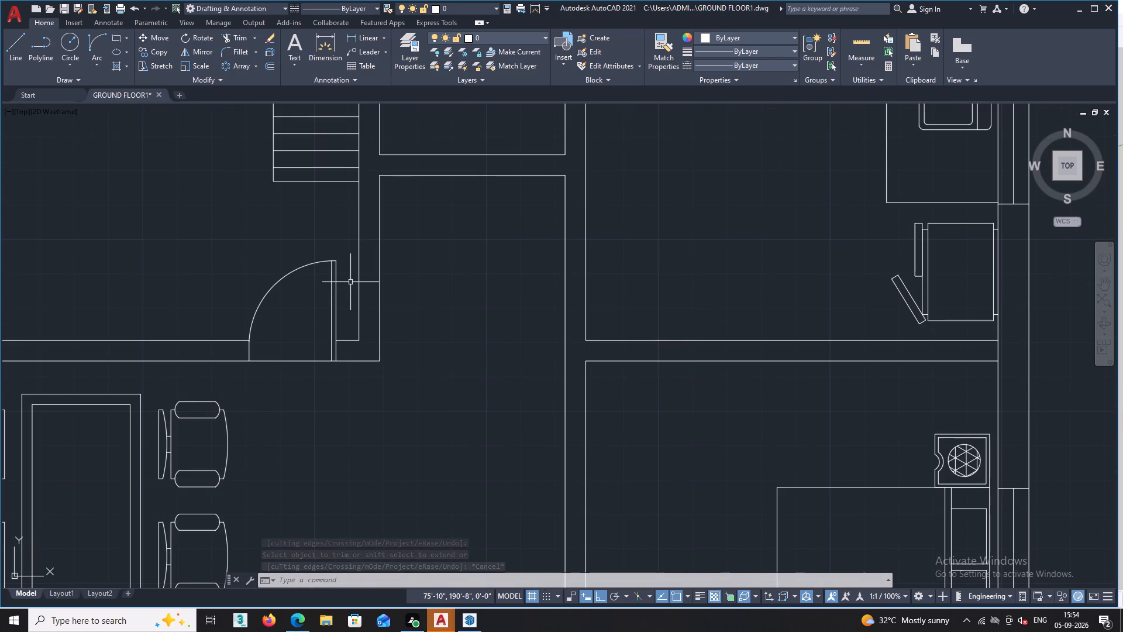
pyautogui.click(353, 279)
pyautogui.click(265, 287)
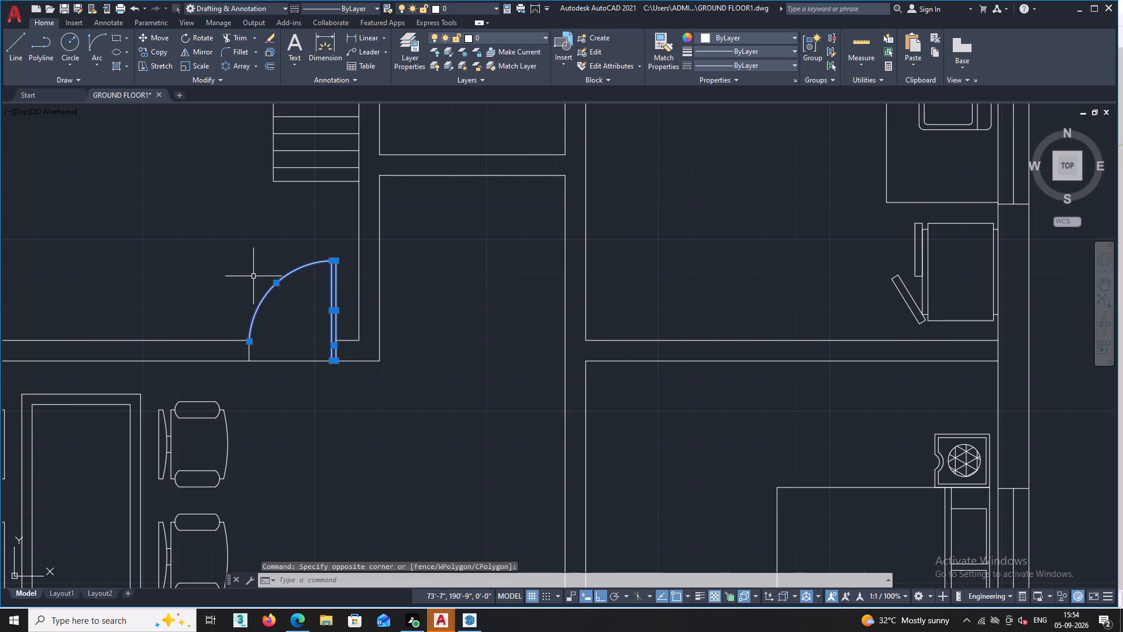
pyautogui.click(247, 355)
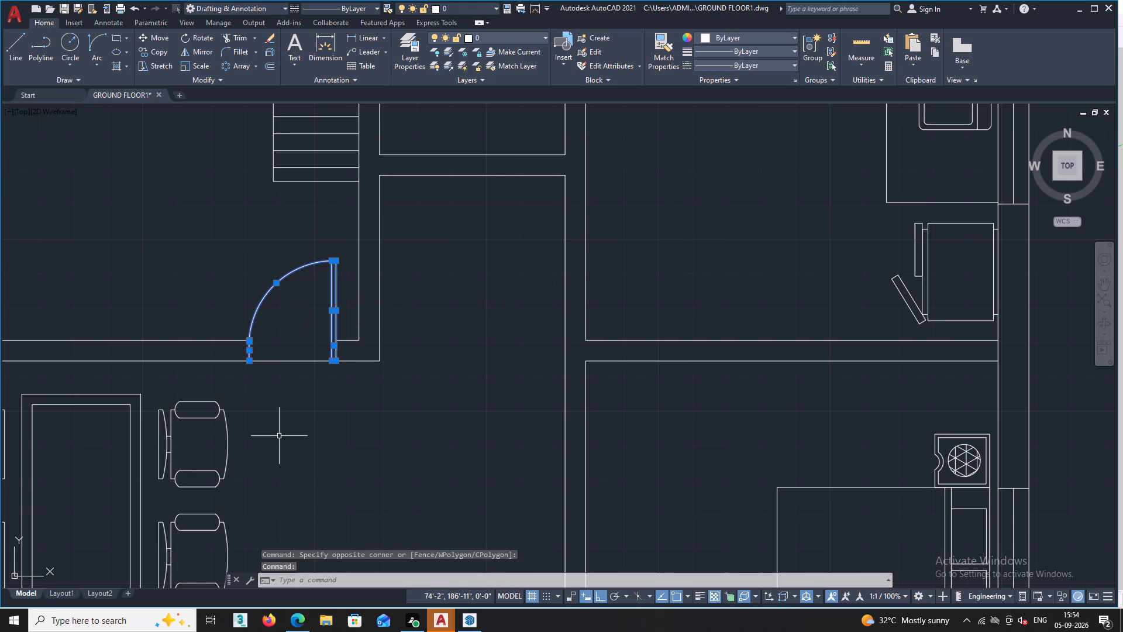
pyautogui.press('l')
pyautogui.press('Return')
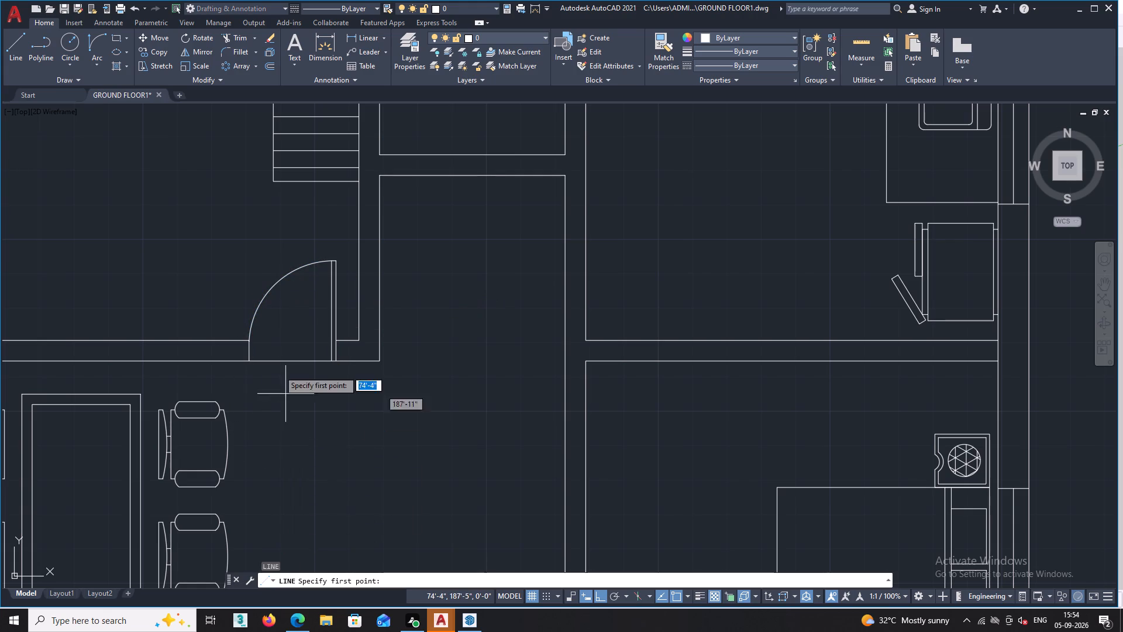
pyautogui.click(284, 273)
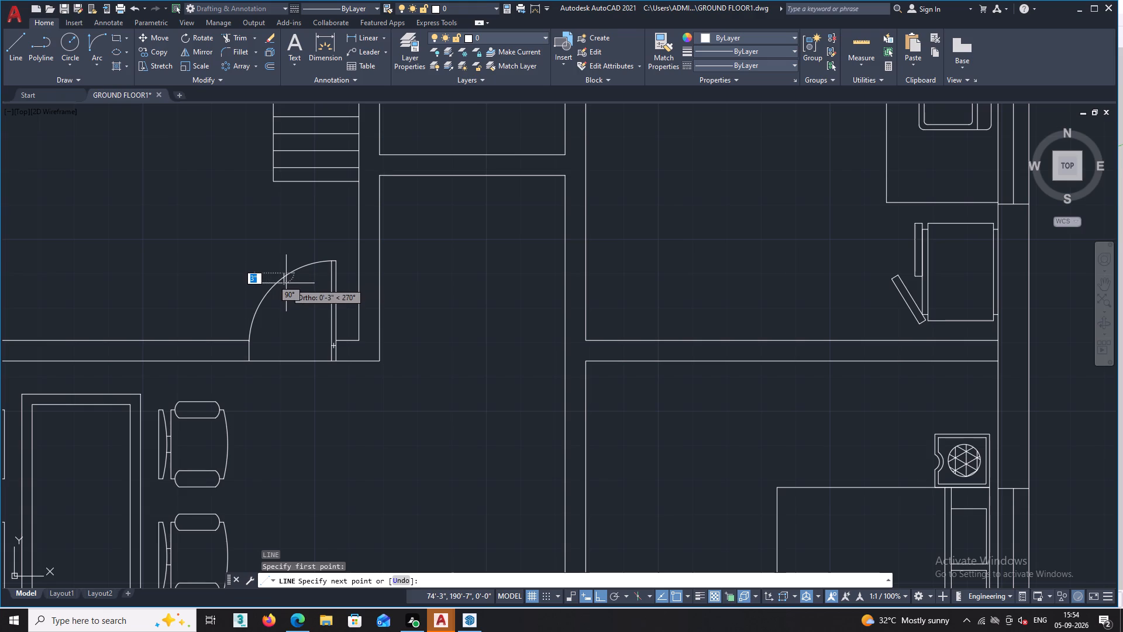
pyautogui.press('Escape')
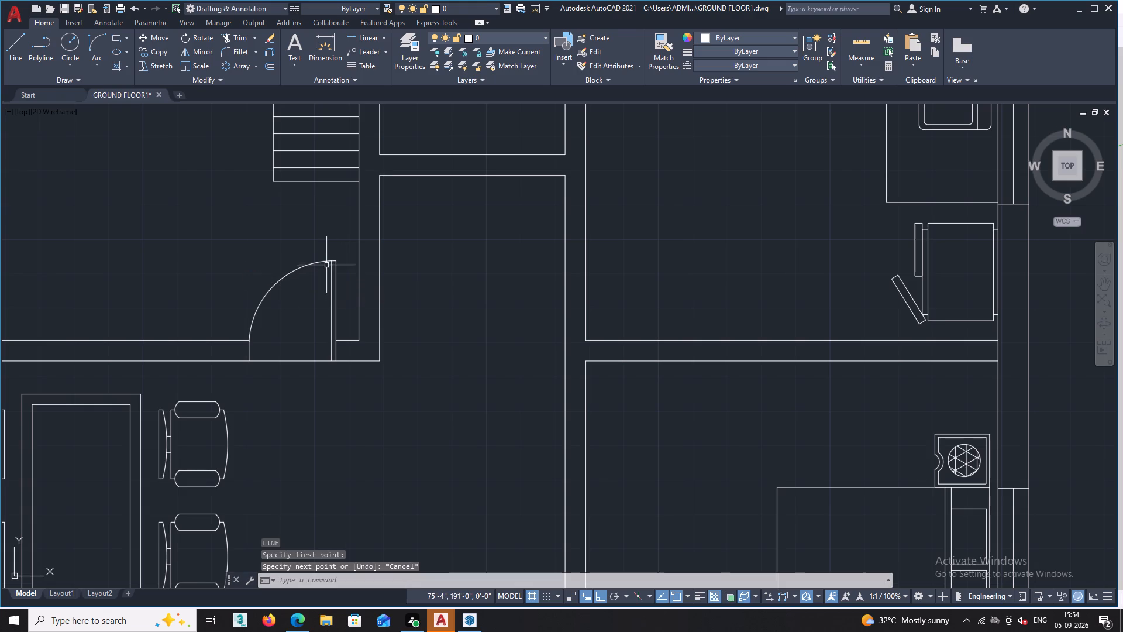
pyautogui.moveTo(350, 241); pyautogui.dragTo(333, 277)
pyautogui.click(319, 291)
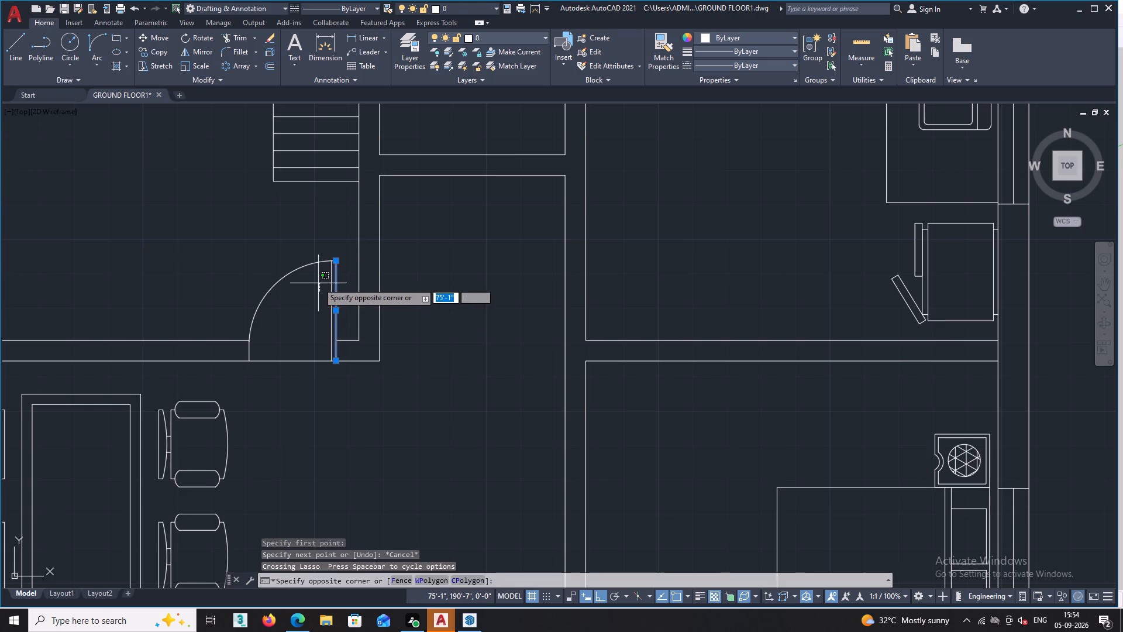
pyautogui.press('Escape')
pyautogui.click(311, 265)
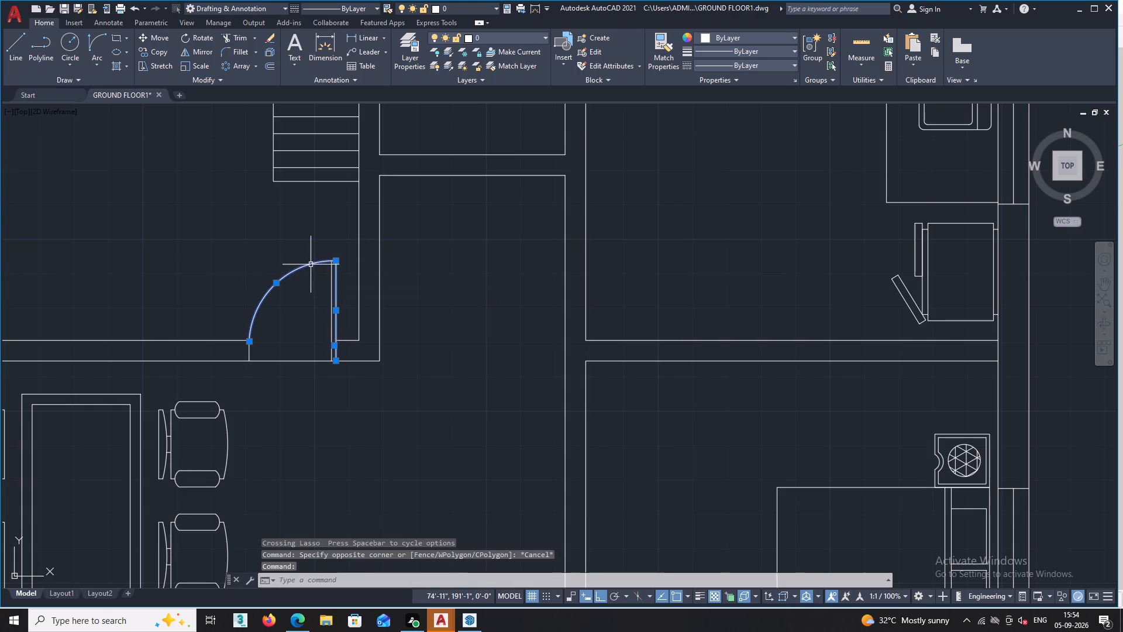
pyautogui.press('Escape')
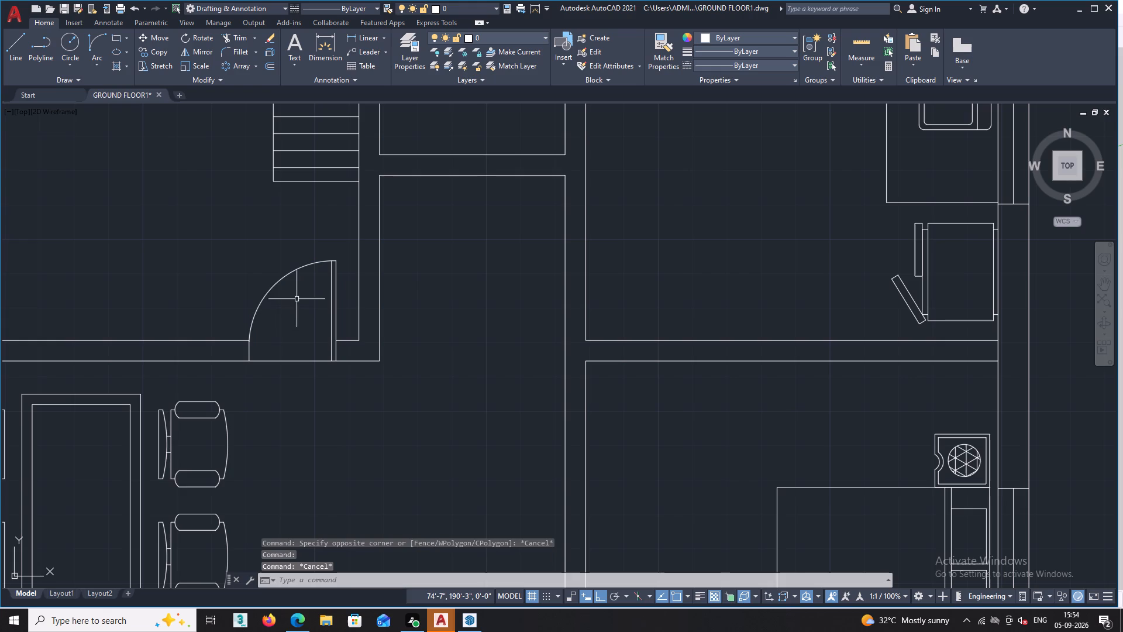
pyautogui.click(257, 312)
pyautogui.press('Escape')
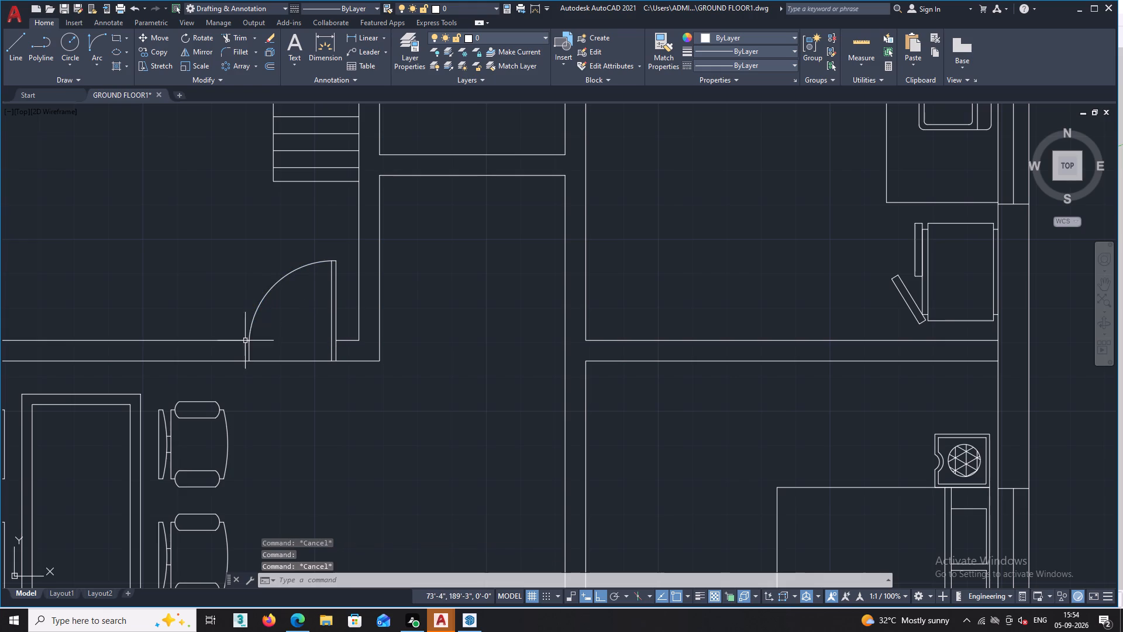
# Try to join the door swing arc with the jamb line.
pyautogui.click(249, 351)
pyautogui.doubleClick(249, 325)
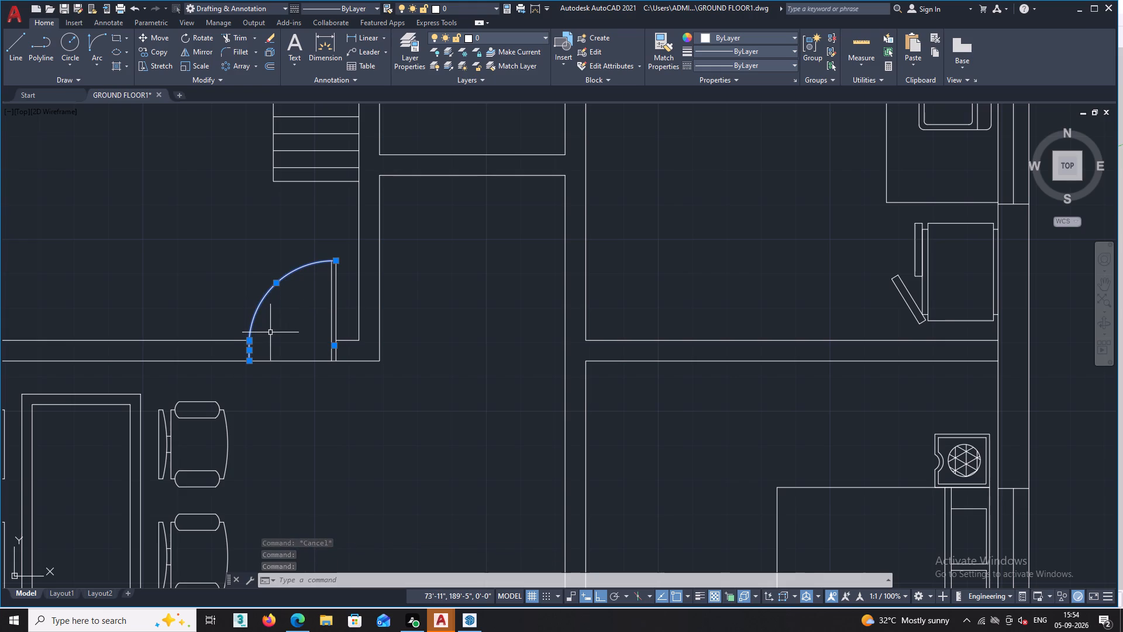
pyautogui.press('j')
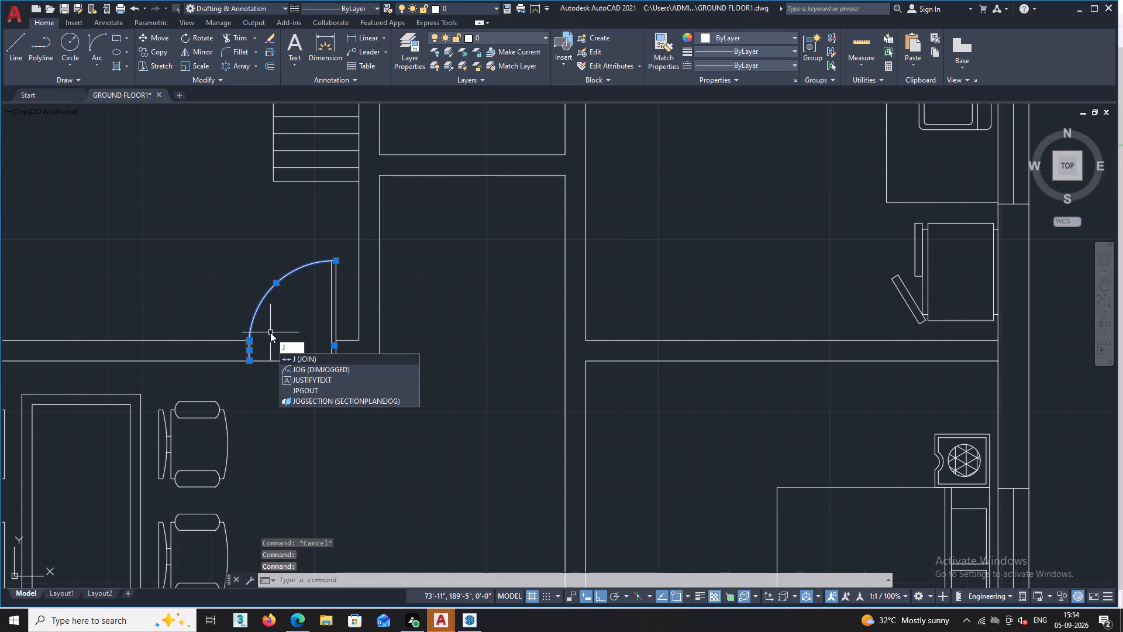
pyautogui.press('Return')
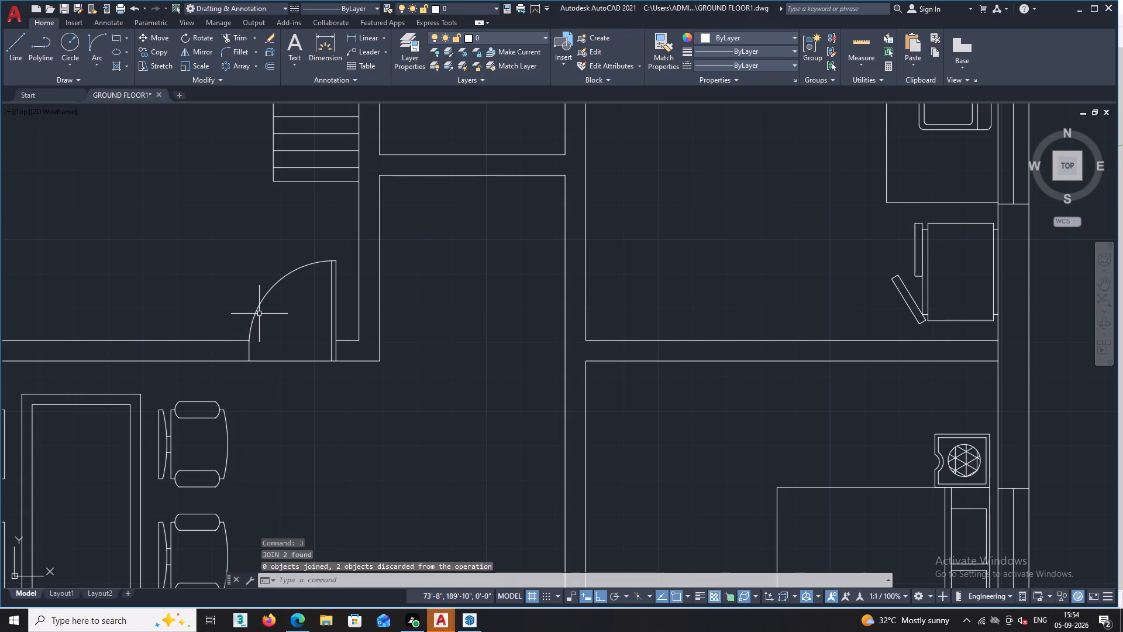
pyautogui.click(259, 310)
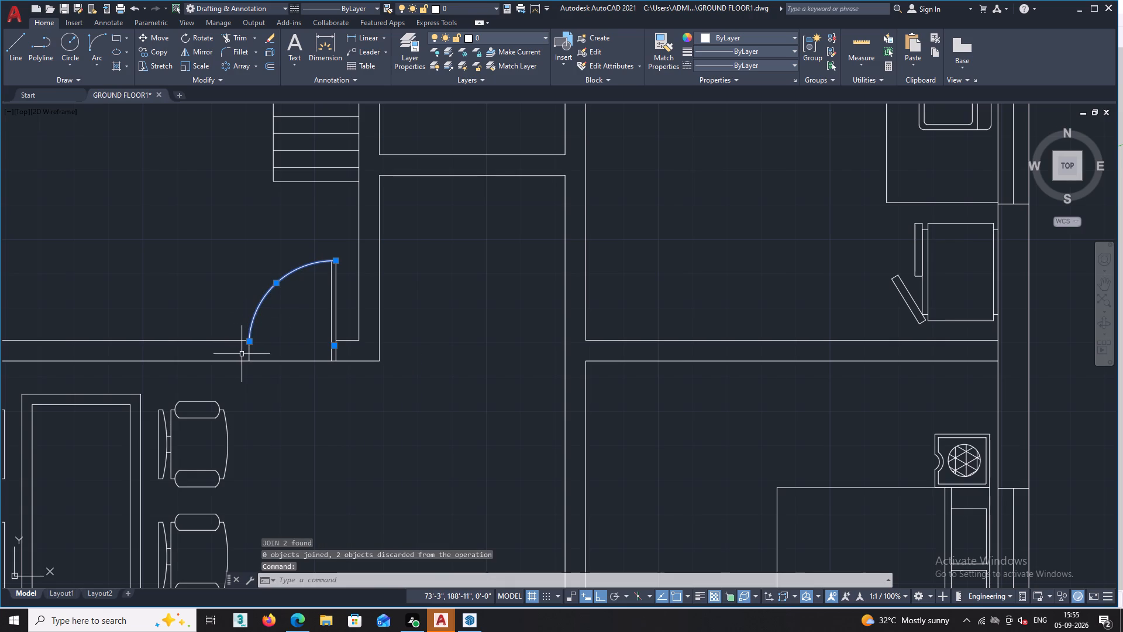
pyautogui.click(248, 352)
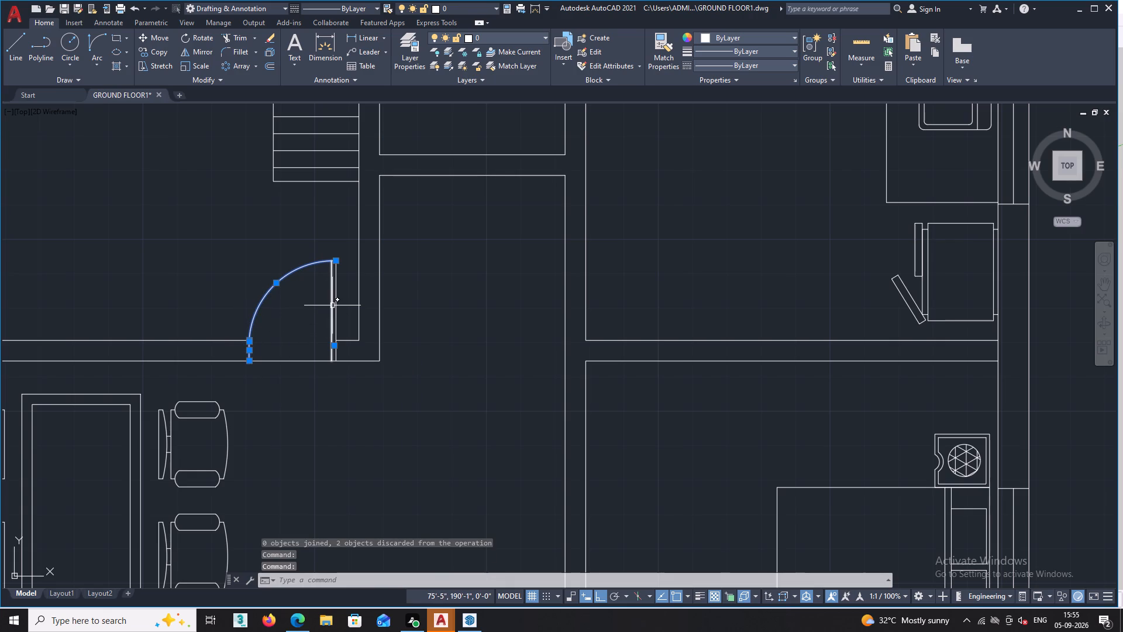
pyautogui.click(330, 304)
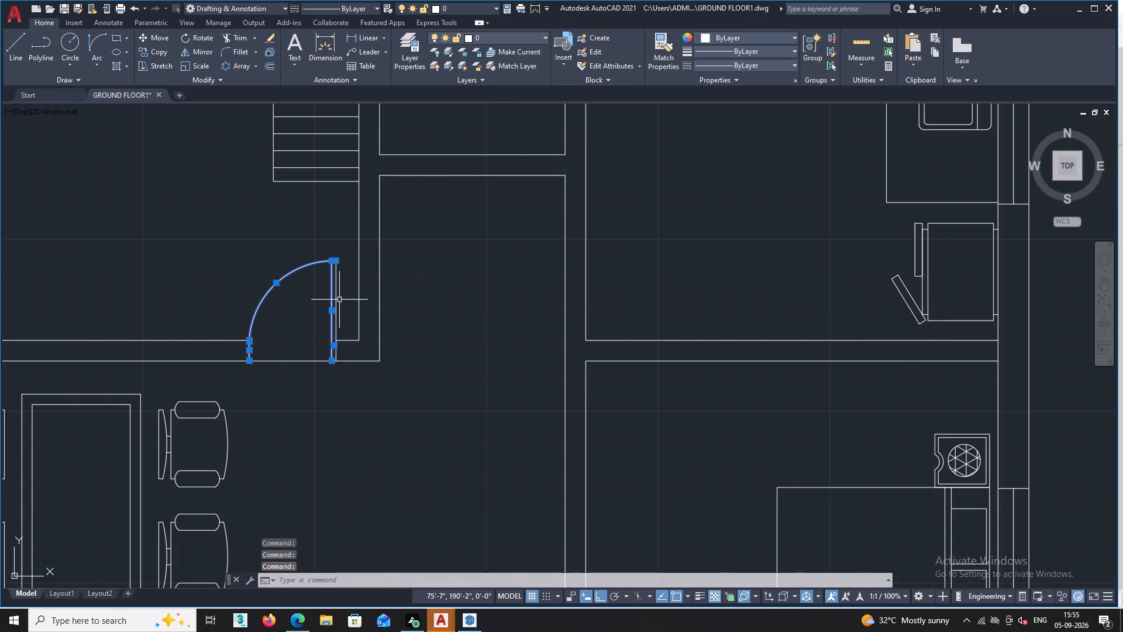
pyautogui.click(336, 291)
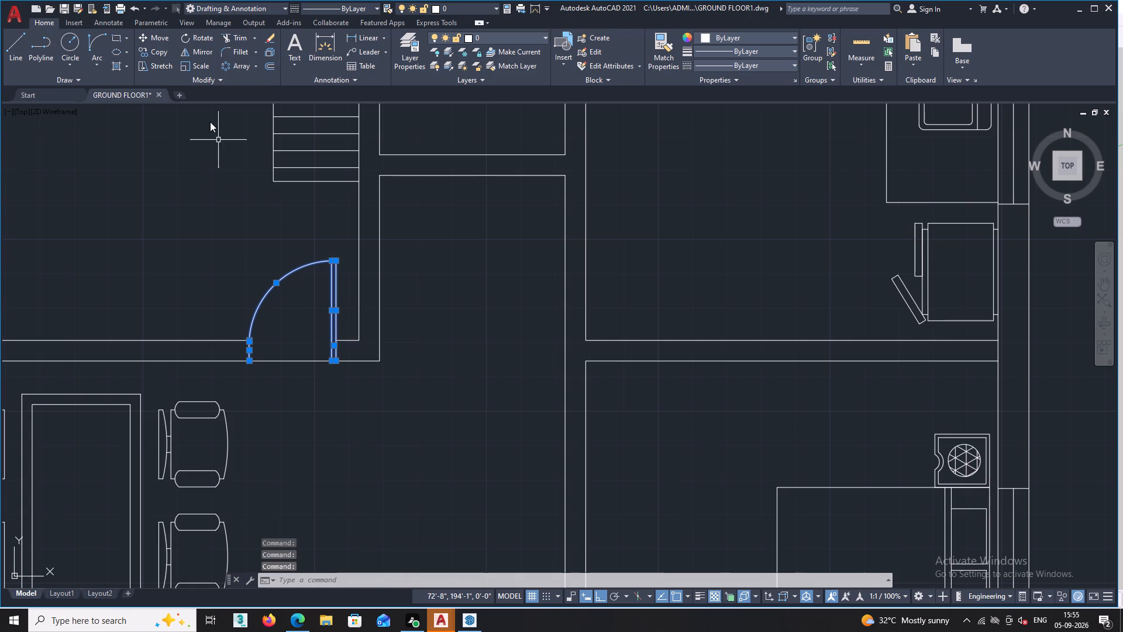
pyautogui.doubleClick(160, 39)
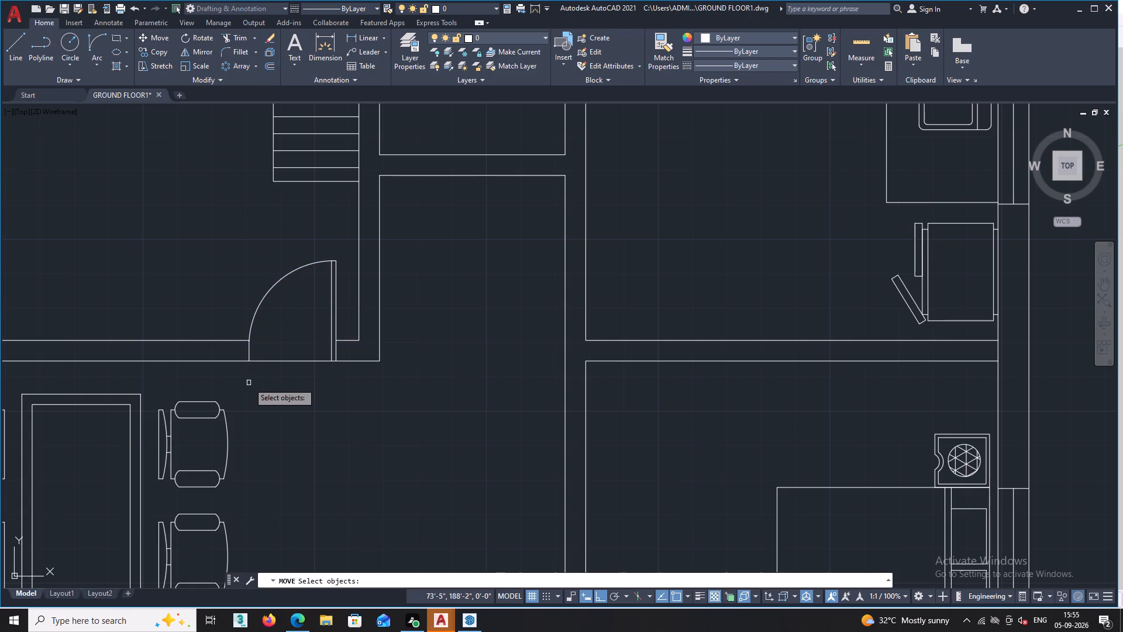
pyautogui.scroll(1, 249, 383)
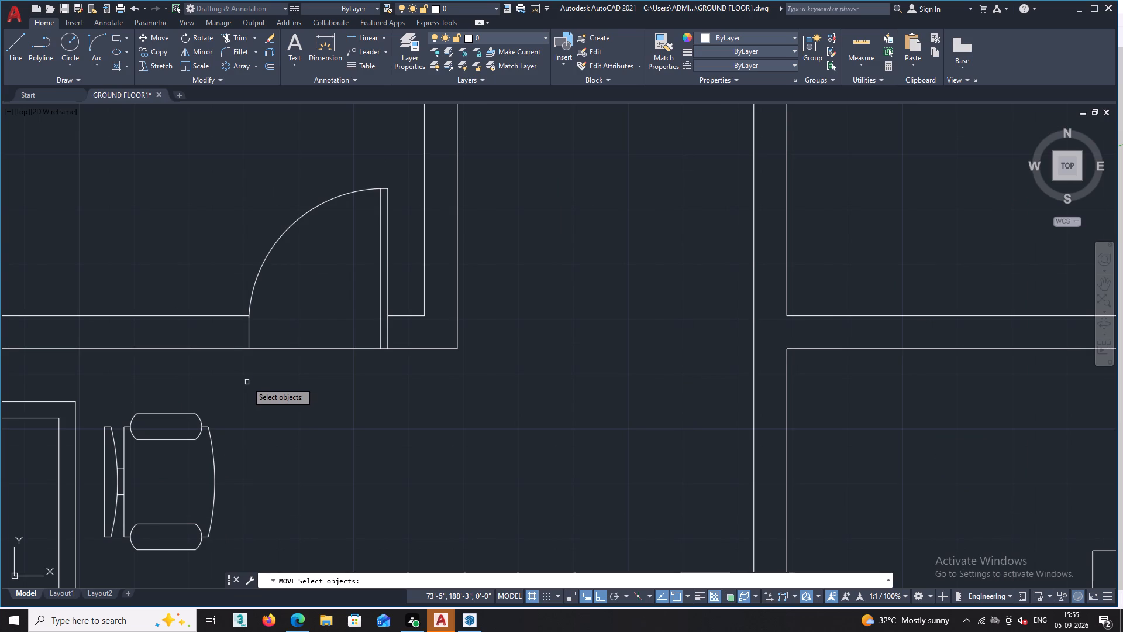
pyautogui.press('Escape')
# Copy the finished door's swing arc, jamb line and two leaf lines from the jamb's south end to six spots in a row east of the plan.
pyautogui.click(146, 48)
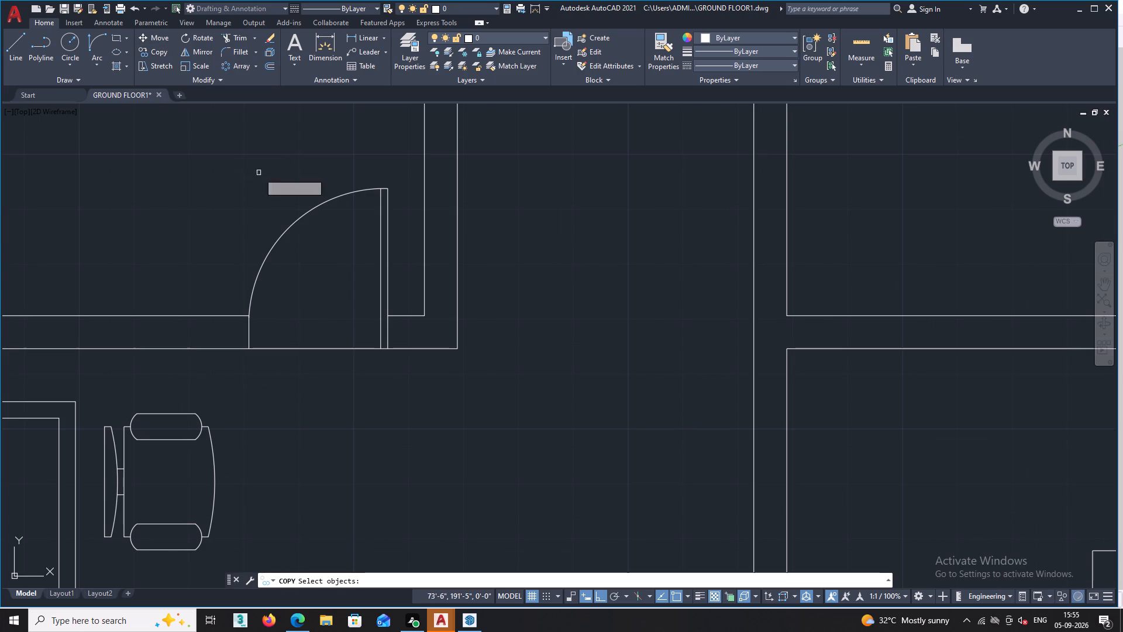
pyautogui.click(294, 222)
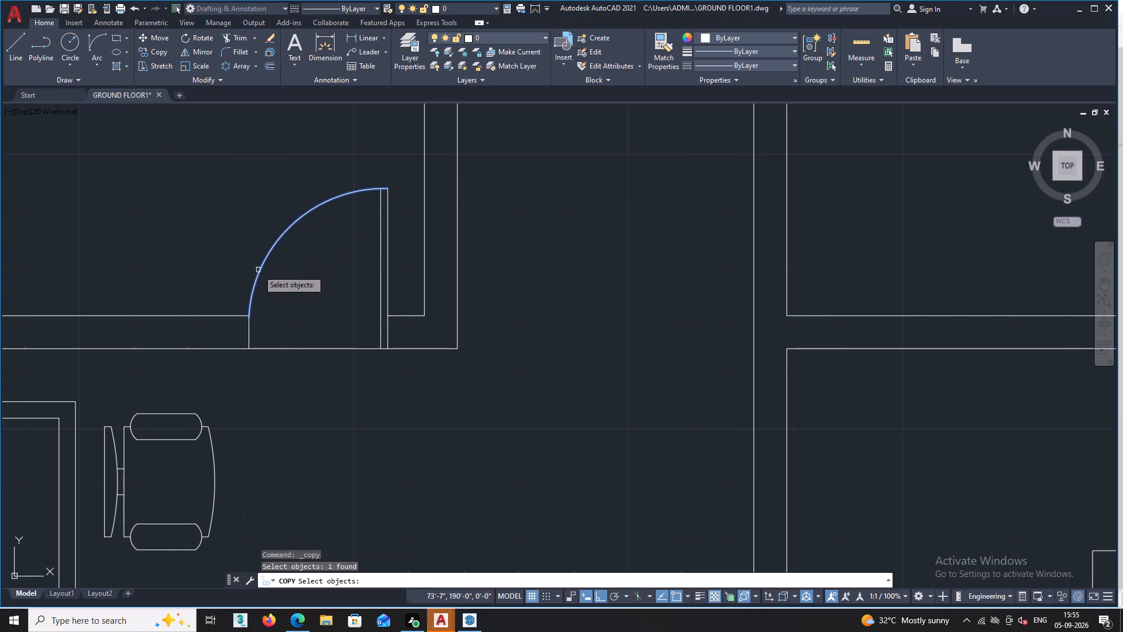
pyautogui.click(249, 333)
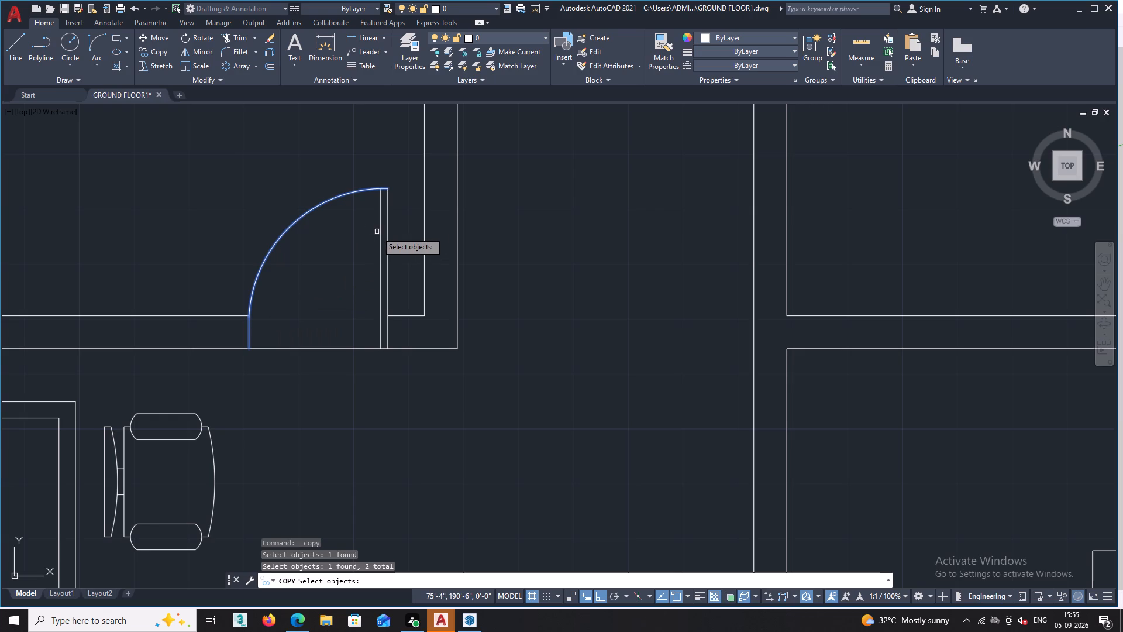
pyautogui.click(381, 232)
pyautogui.click(388, 231)
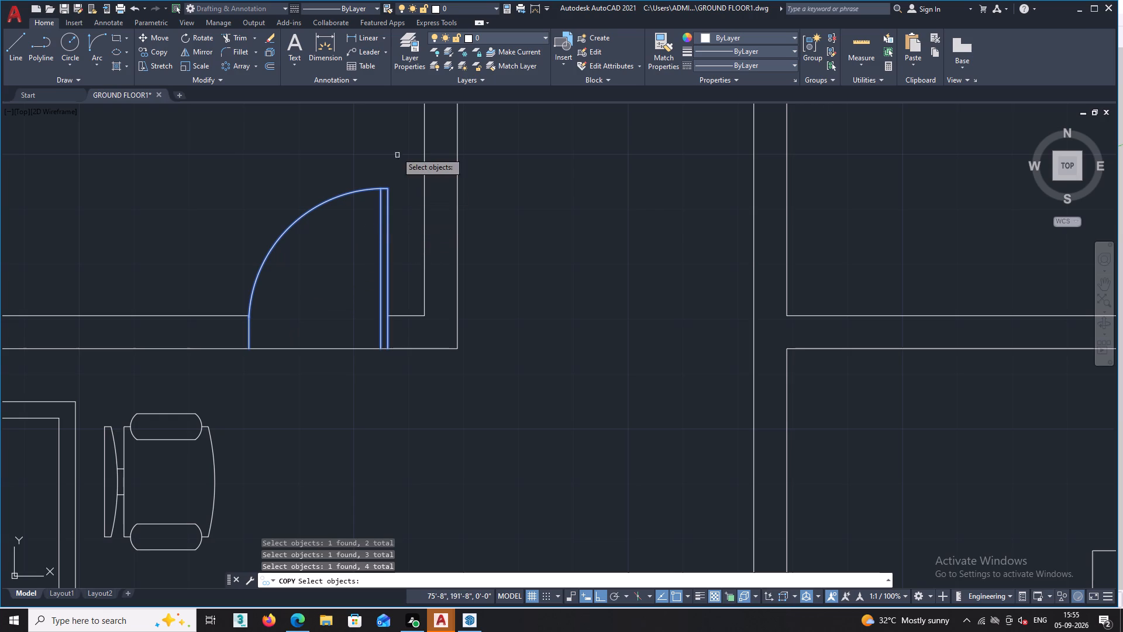
pyautogui.rightClick(393, 136)
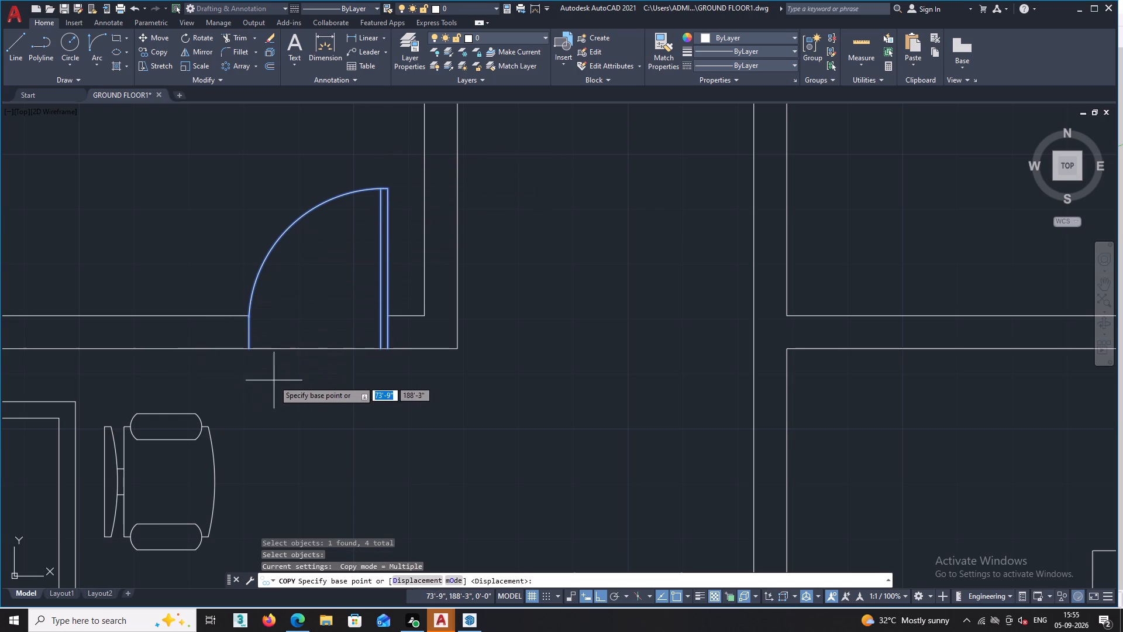
pyautogui.click(249, 349)
pyautogui.scroll(-5, 488, 377)
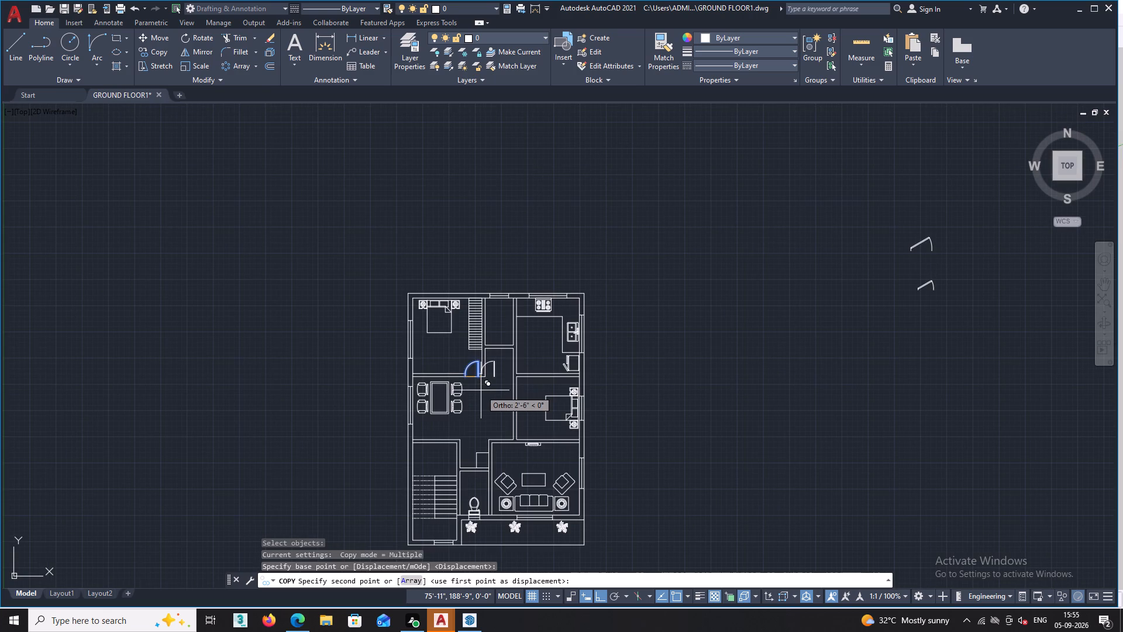
pyautogui.click(674, 344)
pyautogui.click(734, 272)
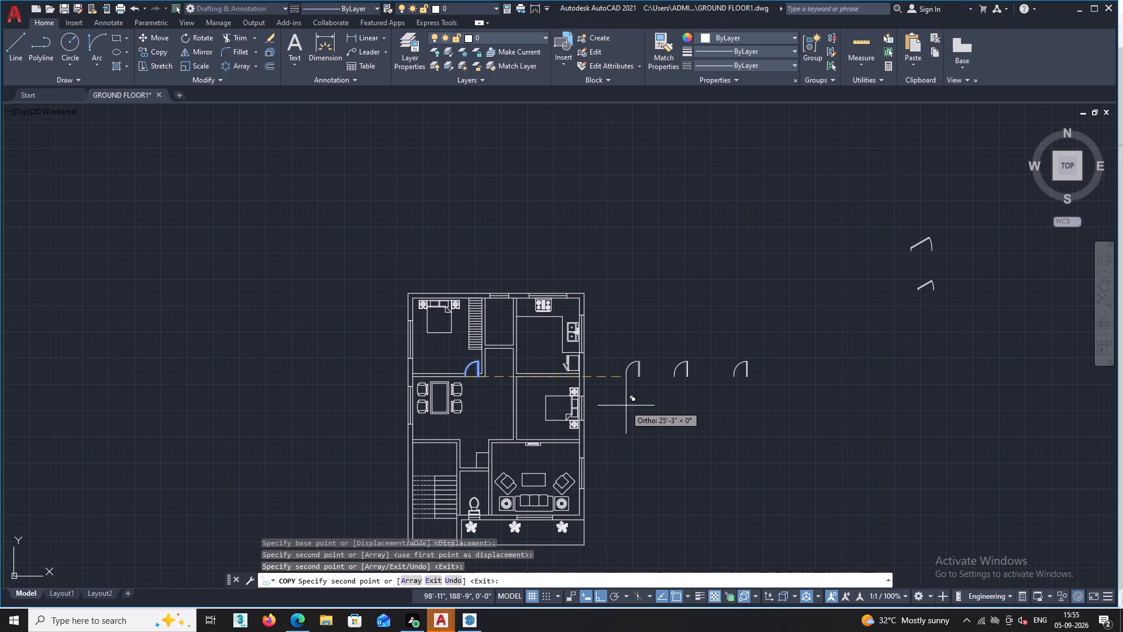
pyautogui.click(640, 411)
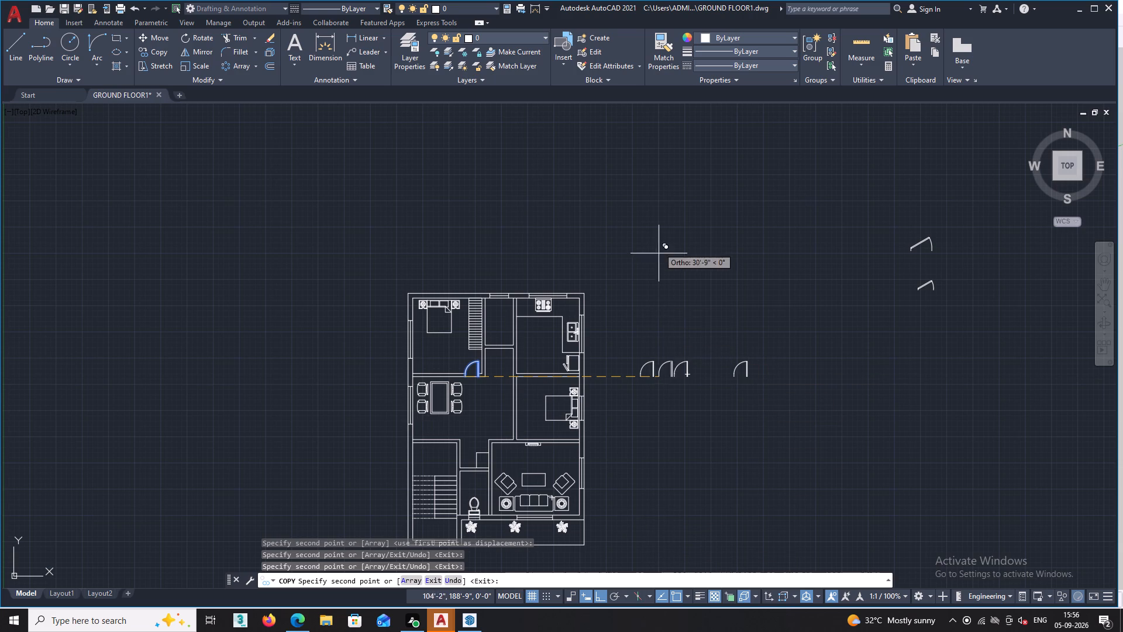
pyautogui.click(794, 452)
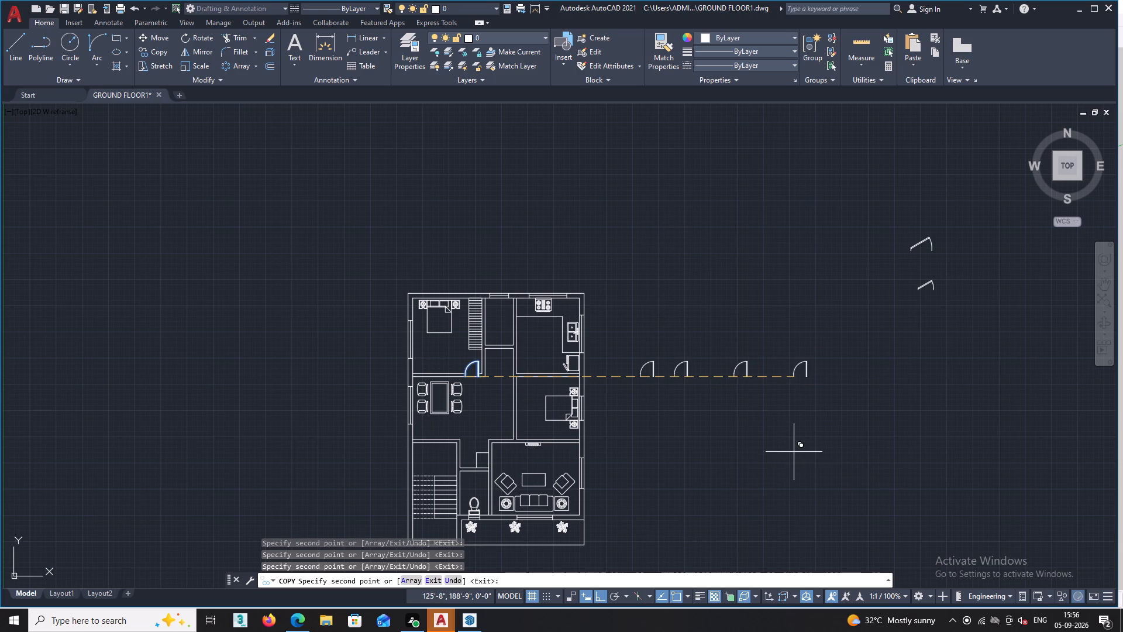
pyautogui.click(709, 513)
pyautogui.click(836, 468)
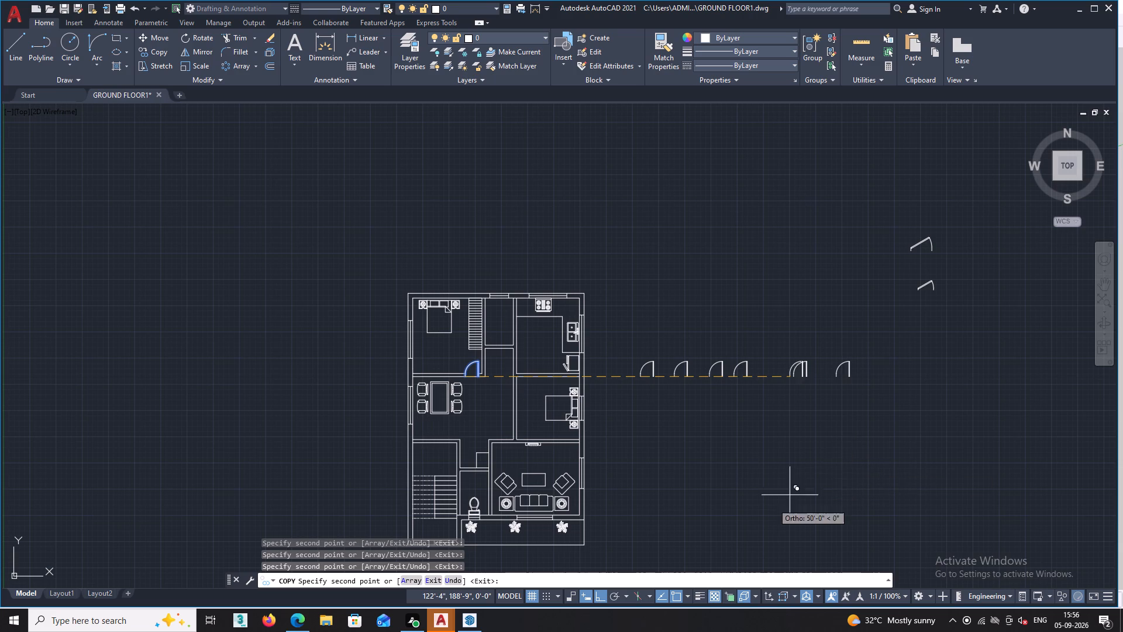
pyautogui.press('Escape')
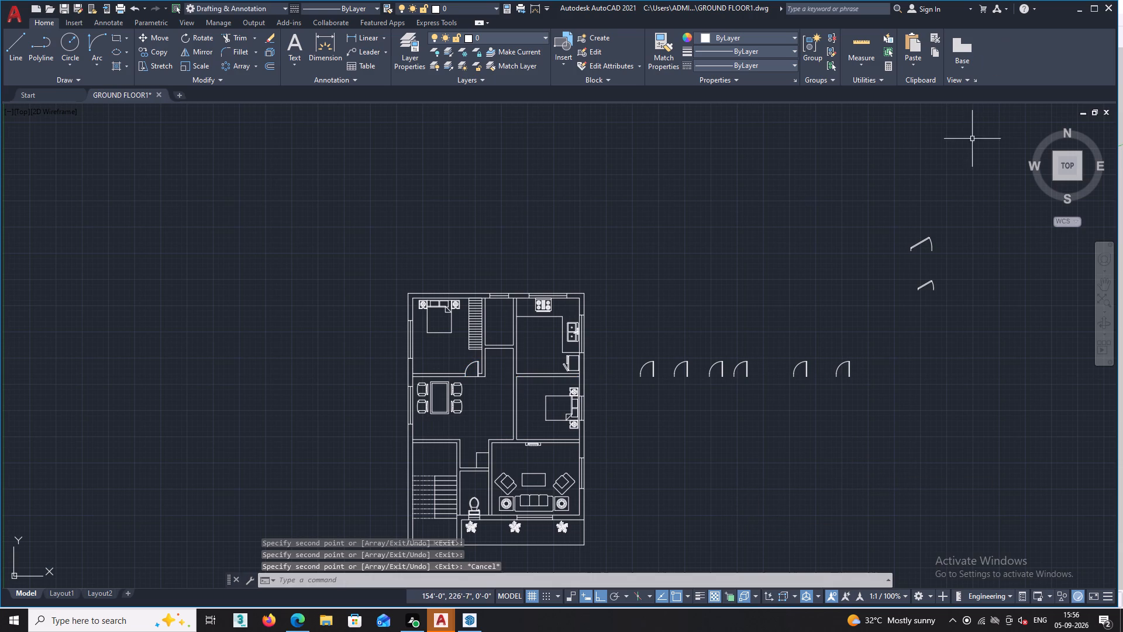
# Delete the two old slanted door symbols northeast of the floor plan.
pyautogui.click(979, 163)
pyautogui.click(880, 317)
pyautogui.press('Delete')
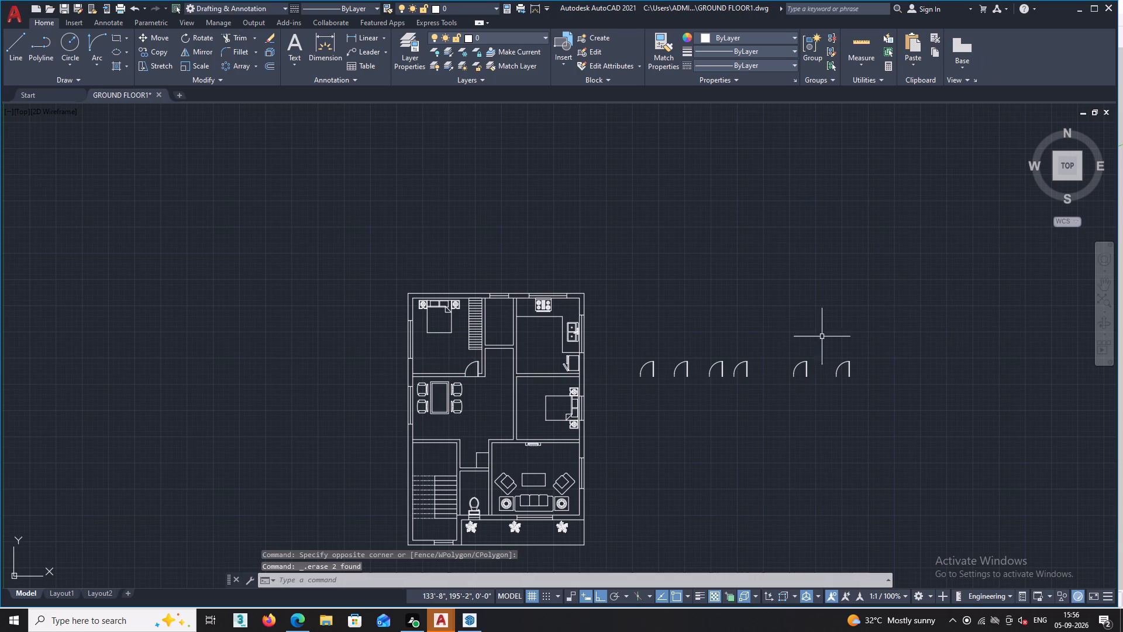
# Examine the floor plan around the dining-area door and the neighbouring rooms to see where door copies are needed.
pyautogui.scroll(-1, 551, 519)
pyautogui.moveTo(535, 485); pyautogui.dragTo(508, 284, button='middle')
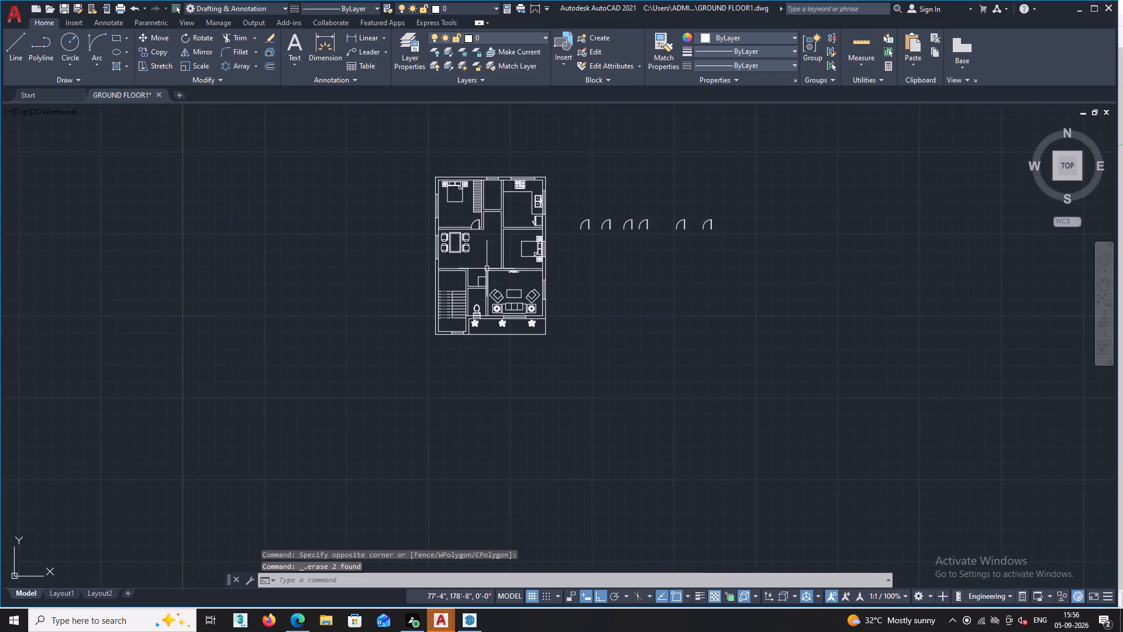
pyautogui.scroll(2, 485, 245)
pyautogui.scroll(-1, 492, 239)
pyautogui.scroll(1, 483, 207)
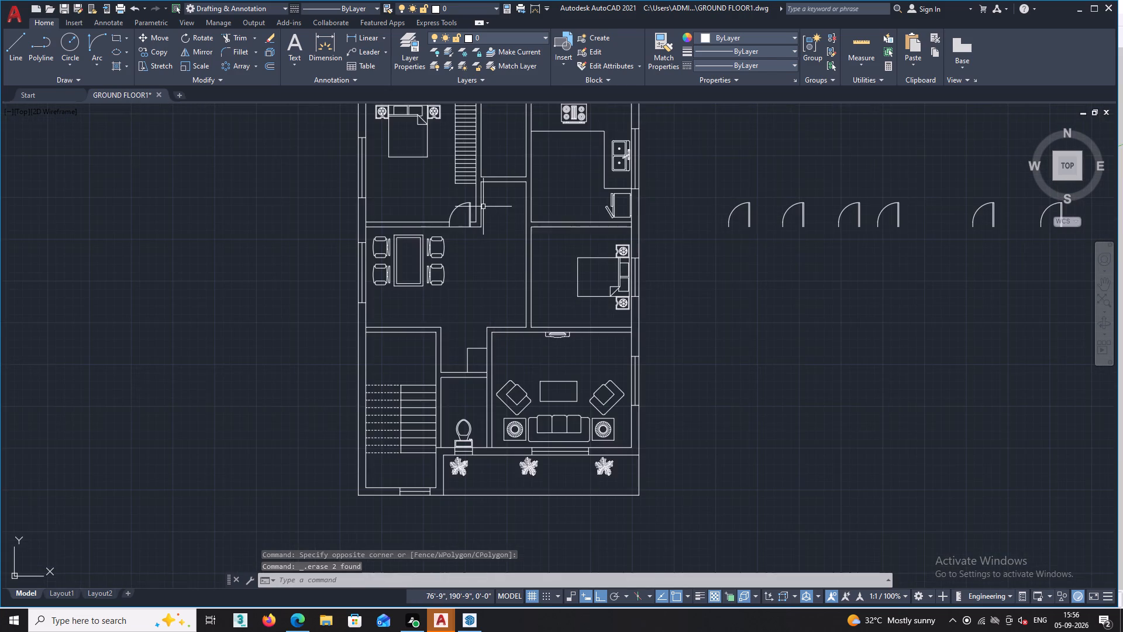
pyautogui.scroll(-1, 483, 207)
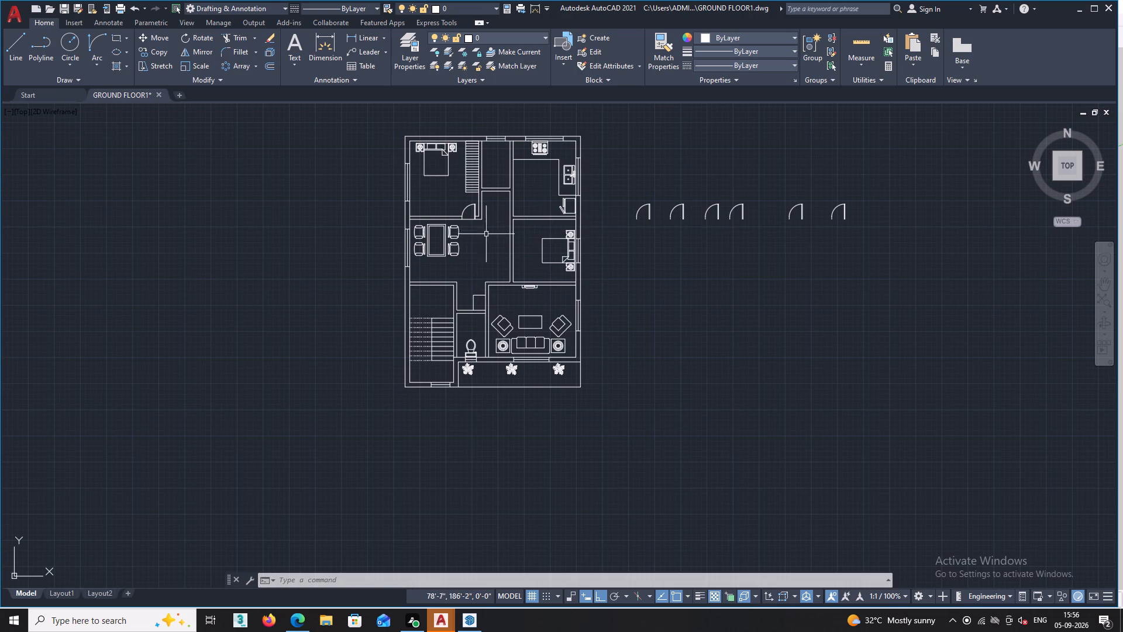
pyautogui.scroll(6, 463, 223)
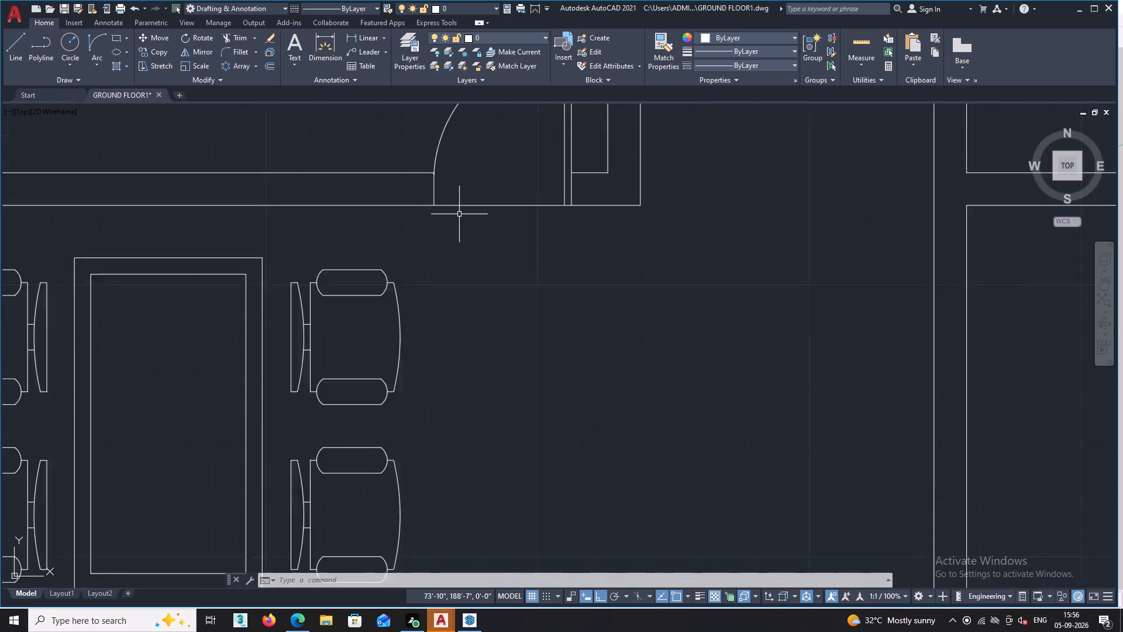
pyautogui.scroll(-3, 459, 214)
pyautogui.scroll(2, 491, 158)
pyautogui.scroll(-4, 507, 186)
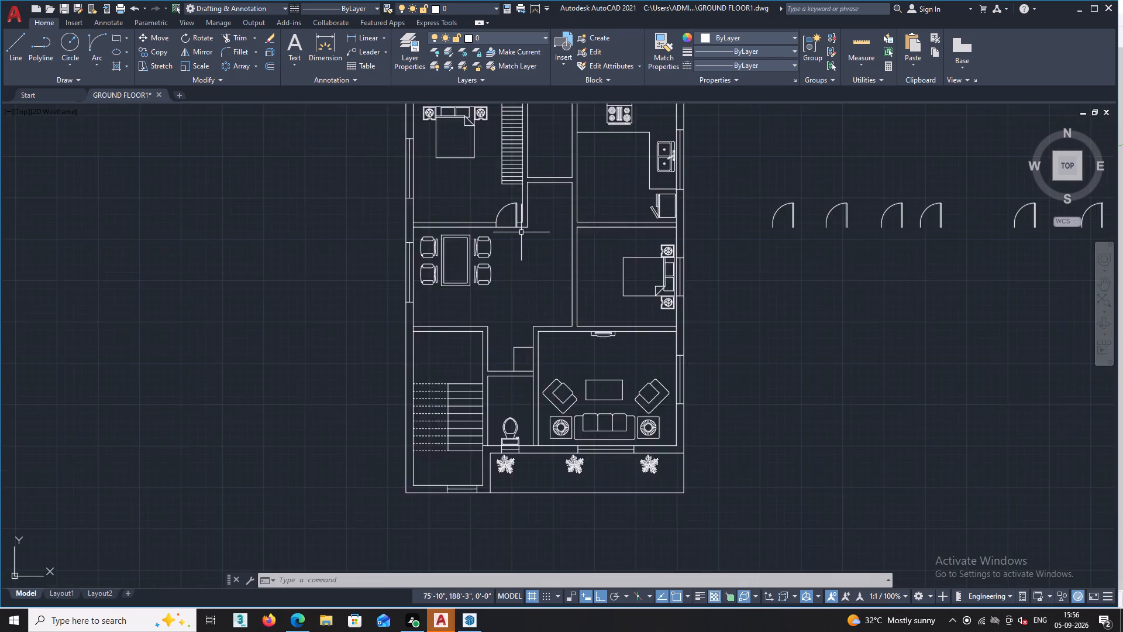
pyautogui.scroll(-1, 521, 232)
pyautogui.scroll(1, 698, 260)
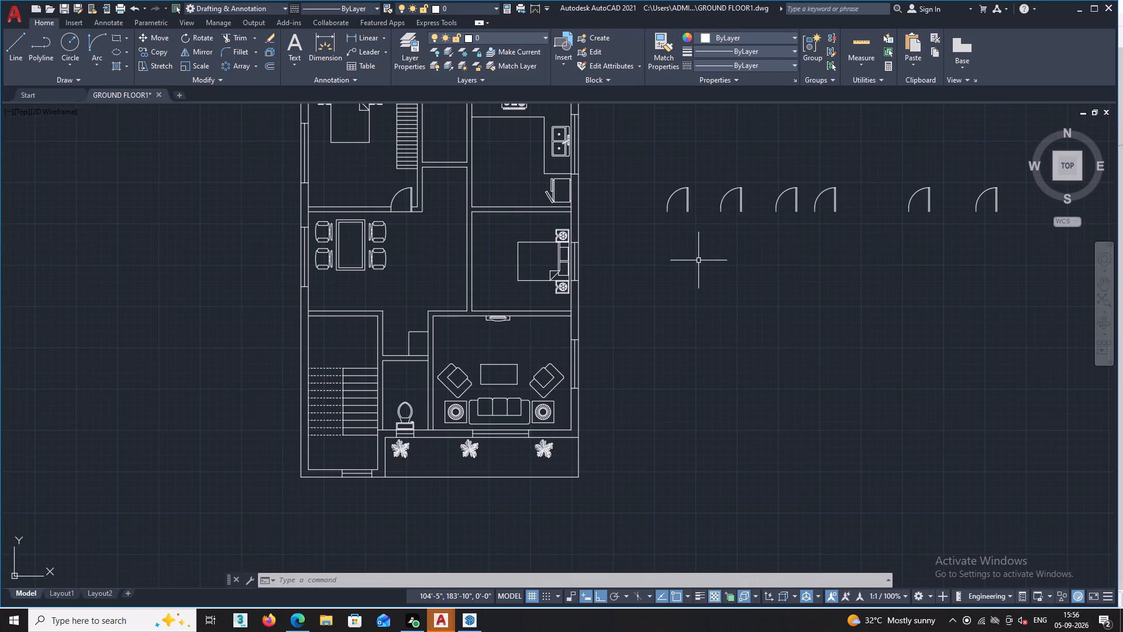
# Rotate the westernmost door copy 270° about the south end of its jamb line.
pyautogui.doubleClick(700, 156)
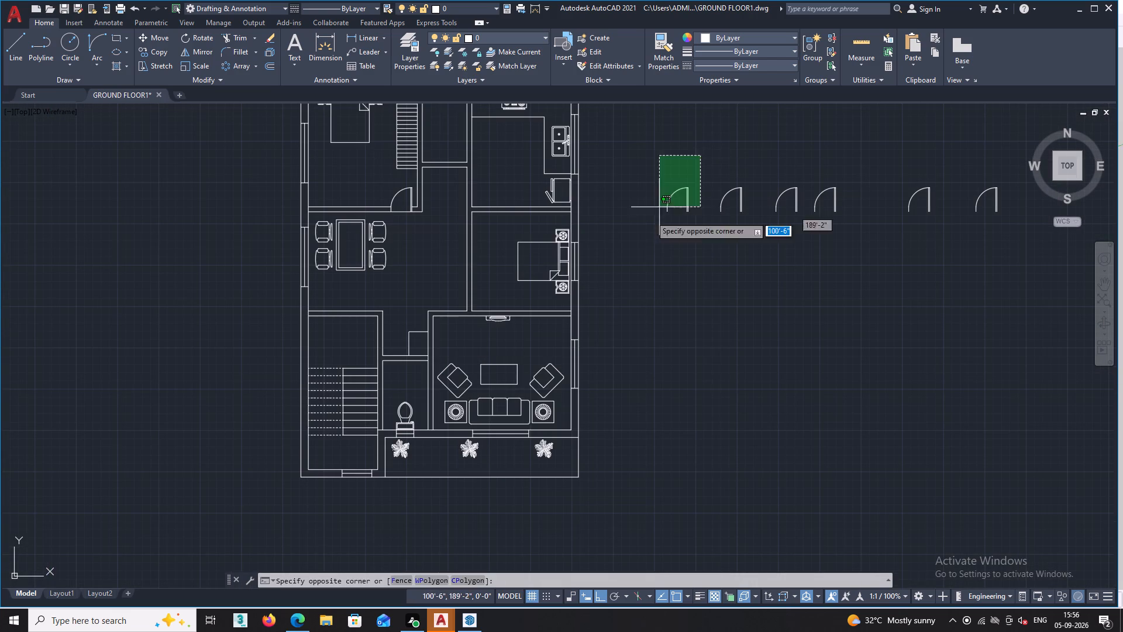
pyautogui.doubleClick(625, 246)
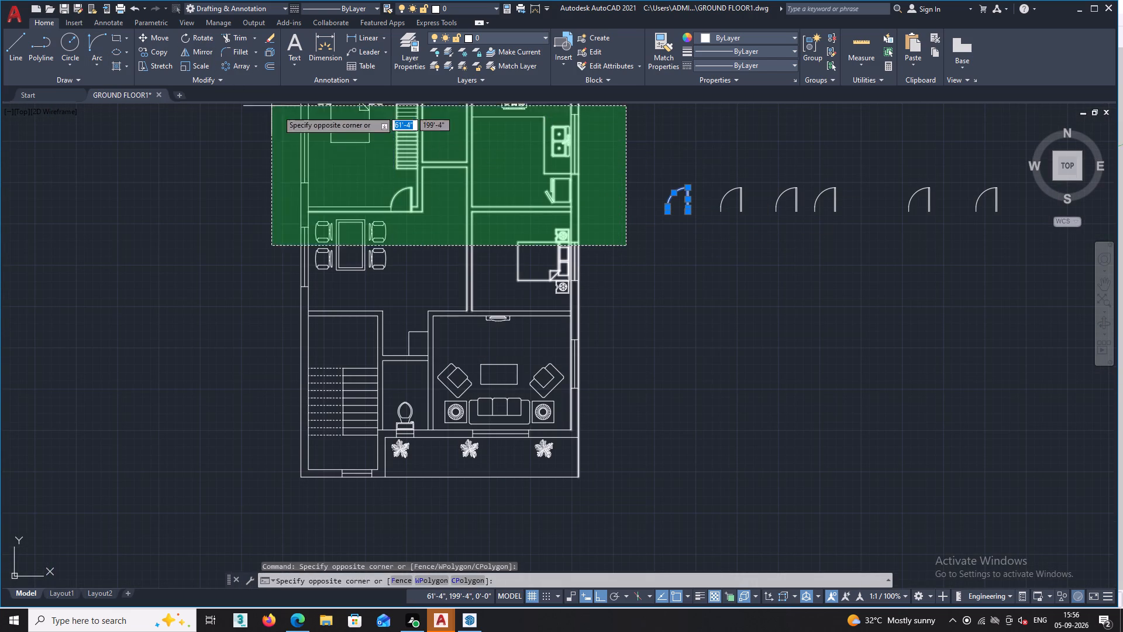
pyautogui.press('Escape')
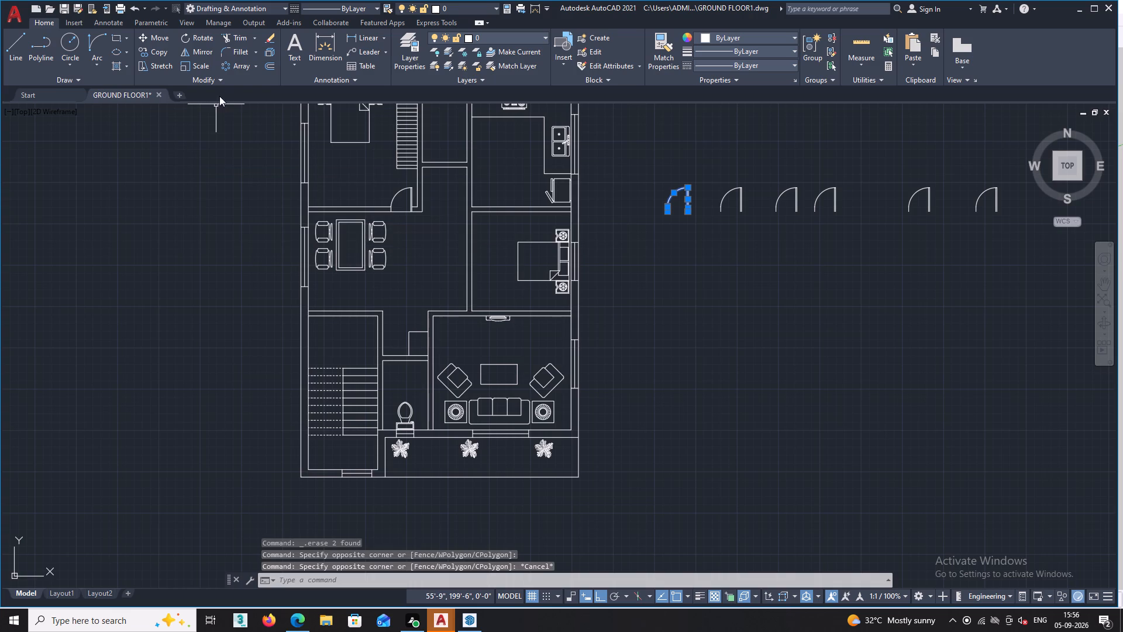
pyautogui.click(194, 38)
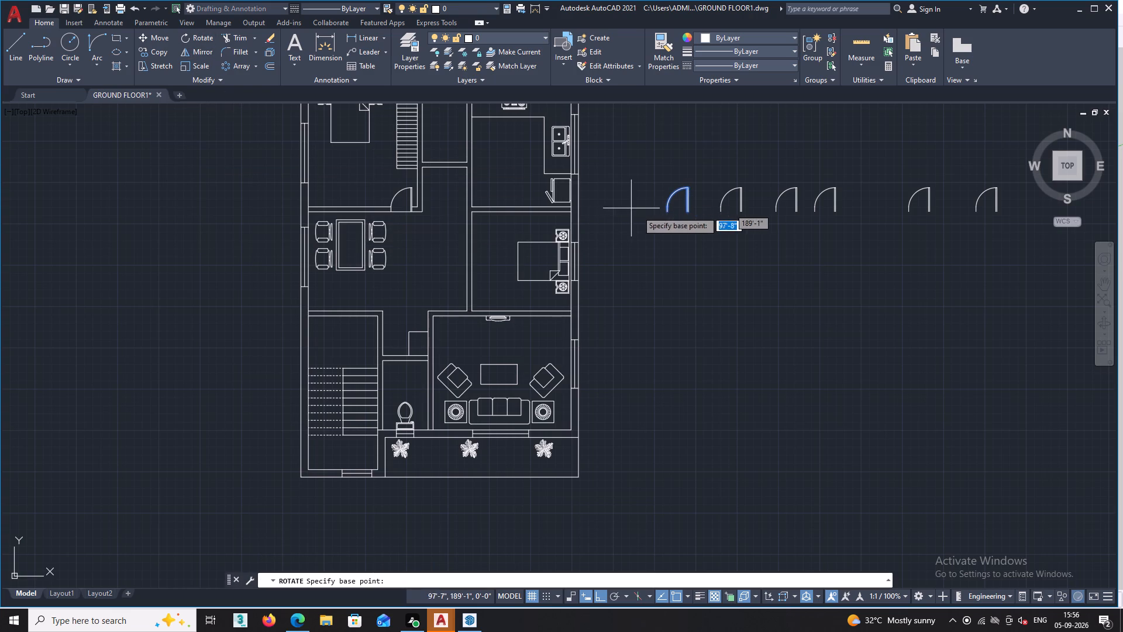
pyautogui.scroll(3, 671, 221)
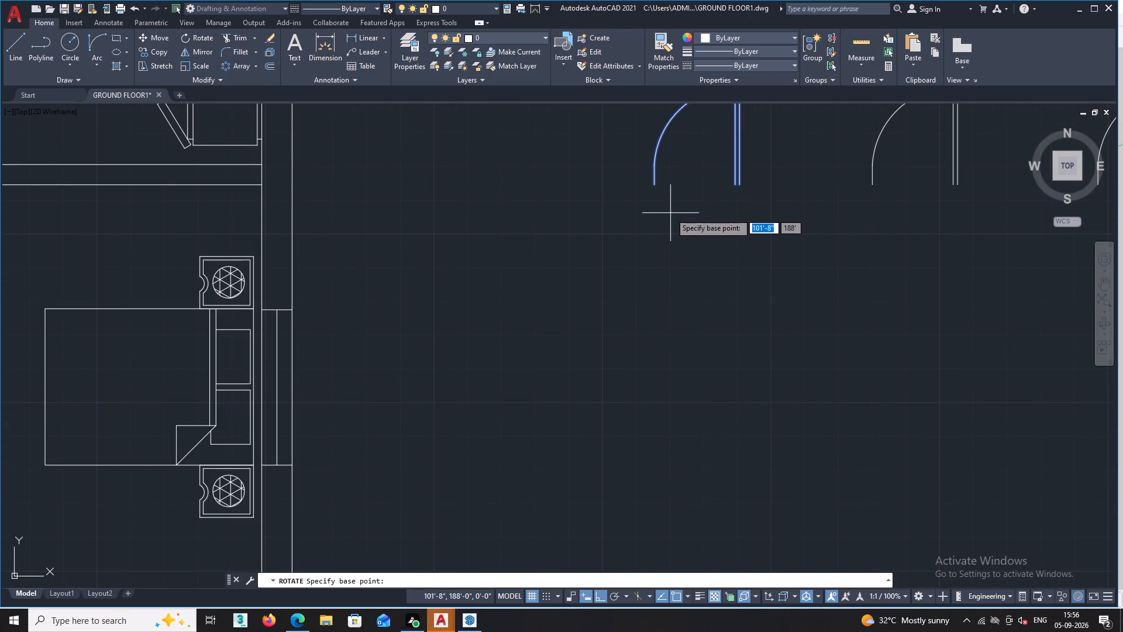
pyautogui.scroll(-1, 660, 214)
pyautogui.scroll(1, 646, 202)
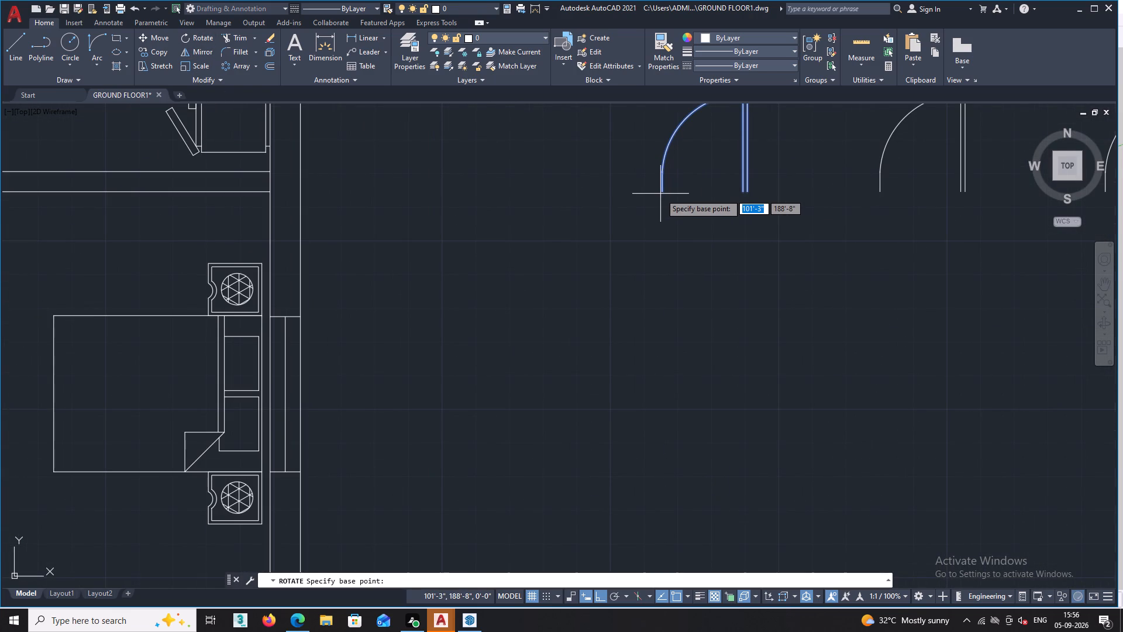
pyautogui.click(662, 191)
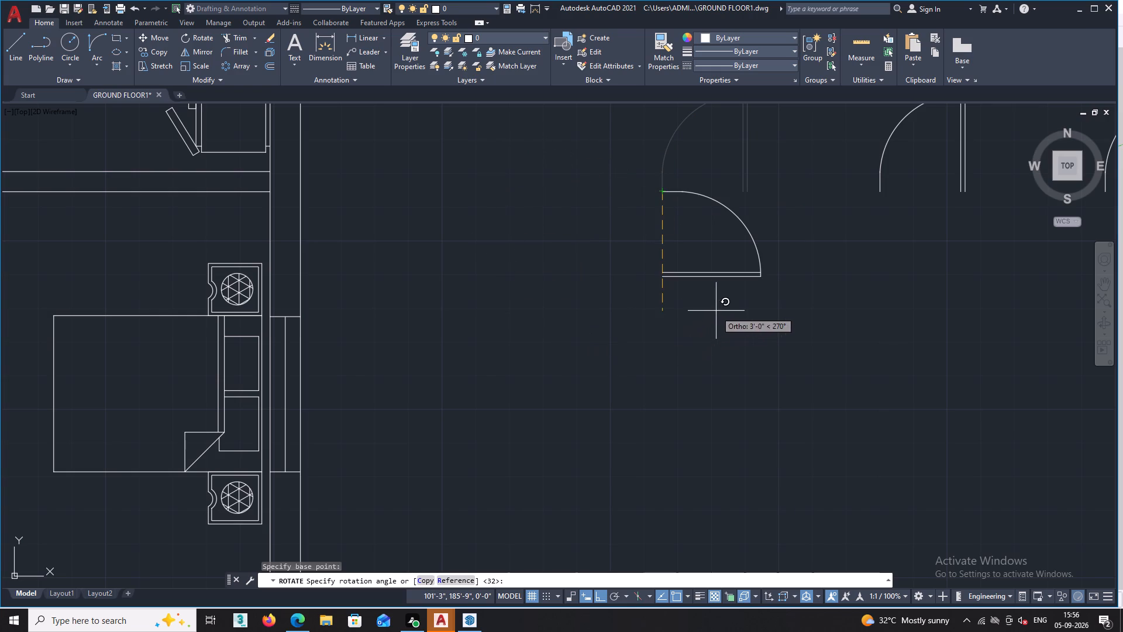
pyautogui.scroll(-3, 654, 156)
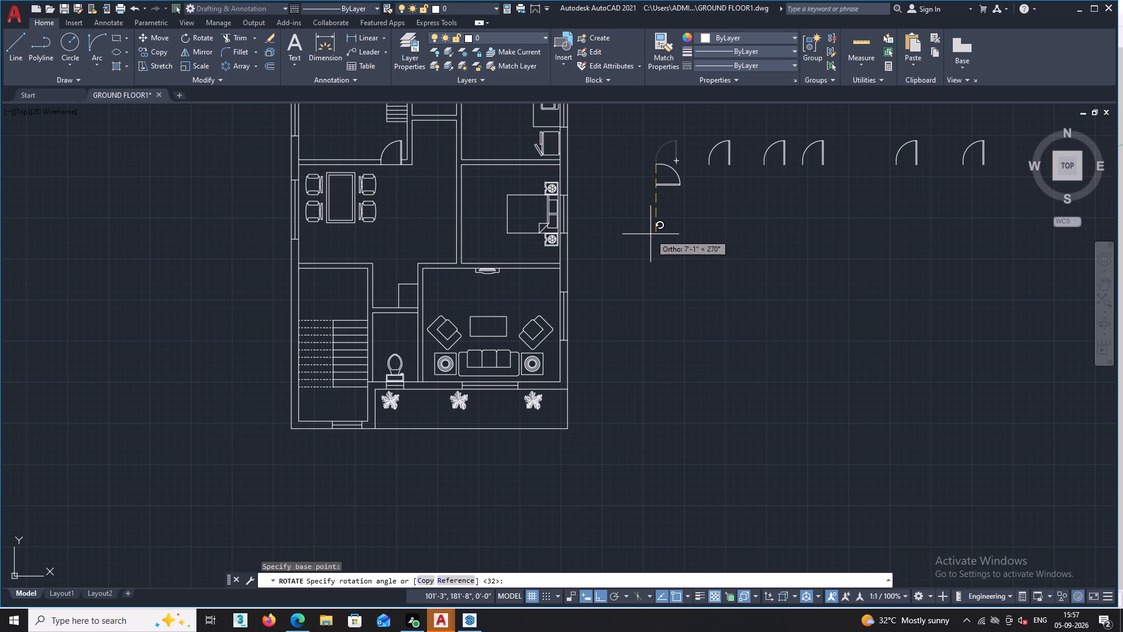
pyautogui.click(650, 234)
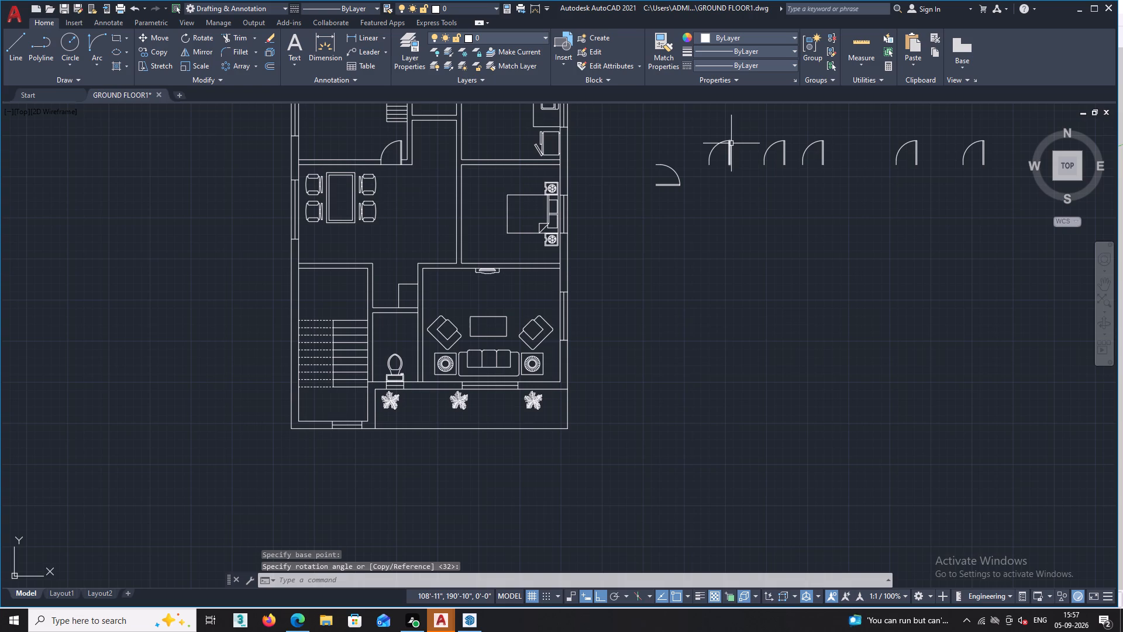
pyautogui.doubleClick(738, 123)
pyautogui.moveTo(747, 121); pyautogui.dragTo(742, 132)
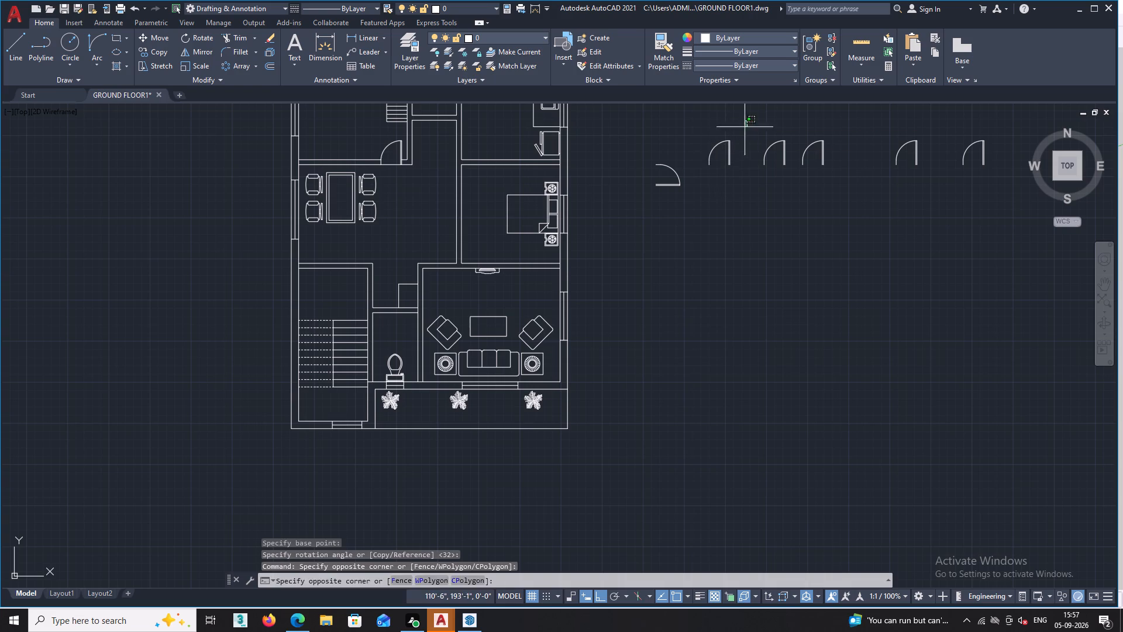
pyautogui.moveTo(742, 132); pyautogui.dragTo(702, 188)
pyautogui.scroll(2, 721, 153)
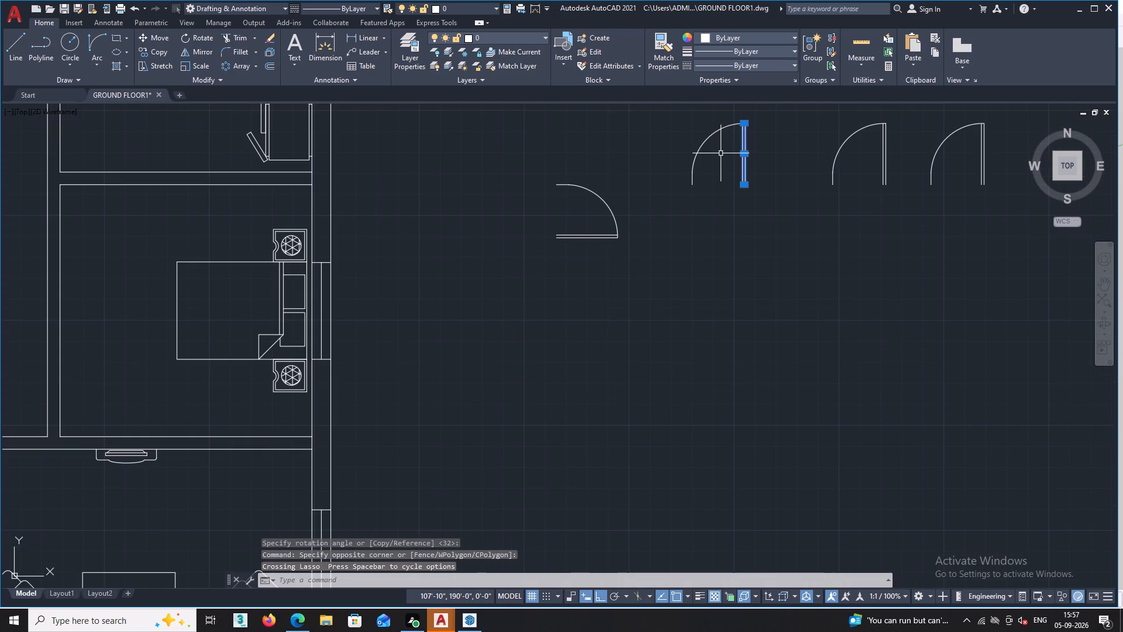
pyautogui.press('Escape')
# Rotate the second door copy from the west 180° about the south end of its leaf's east edge.
pyautogui.doubleClick(785, 114)
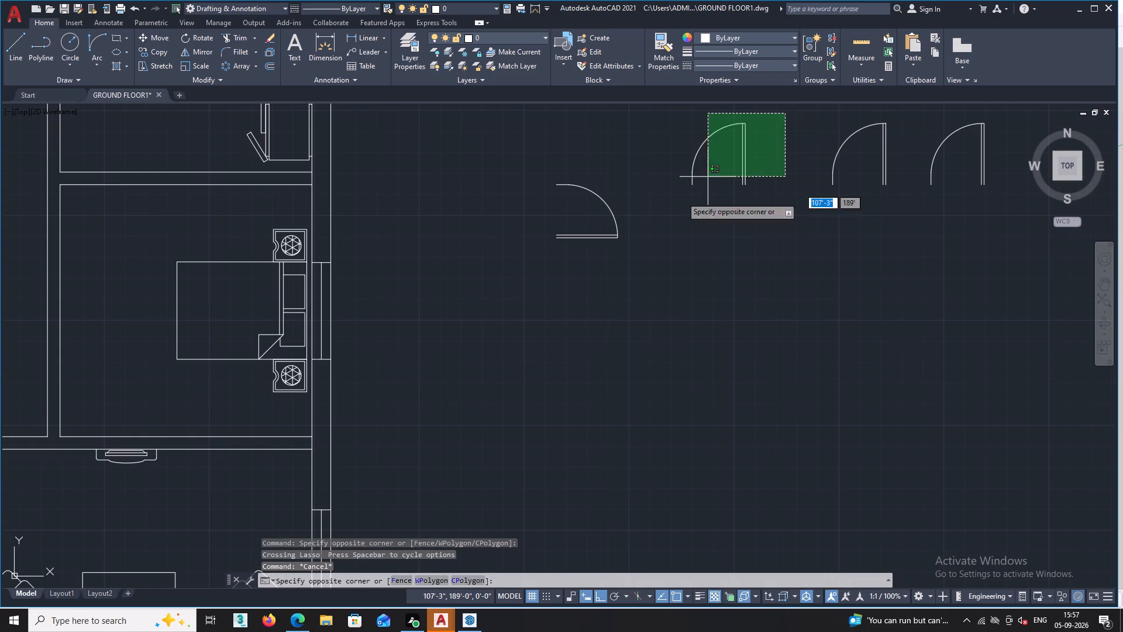
pyautogui.click(645, 222)
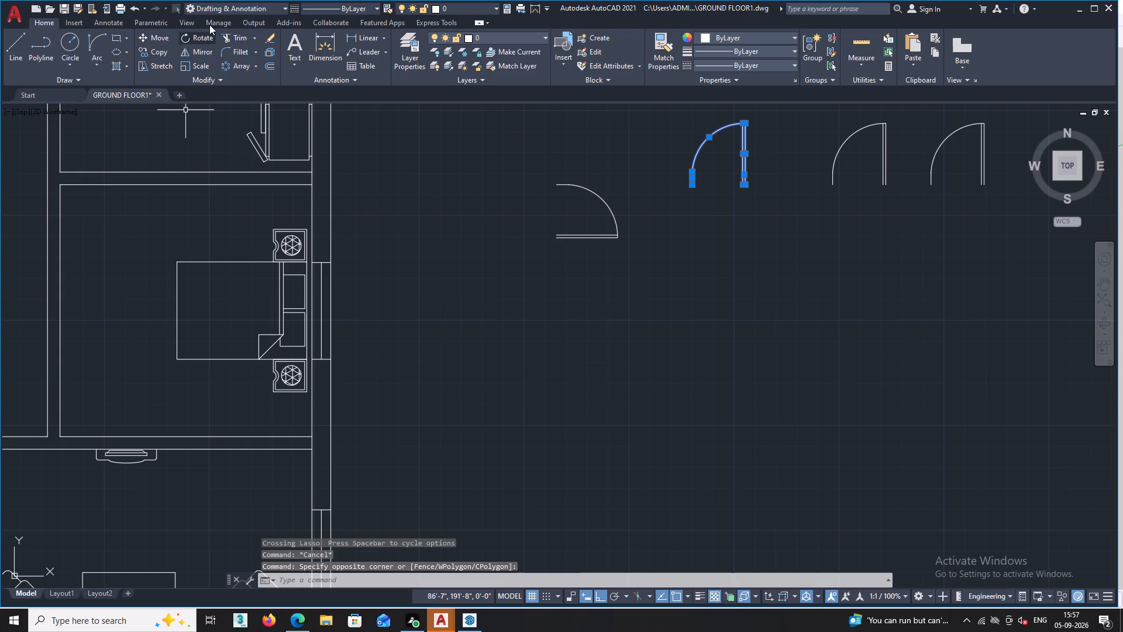
pyautogui.click(204, 33)
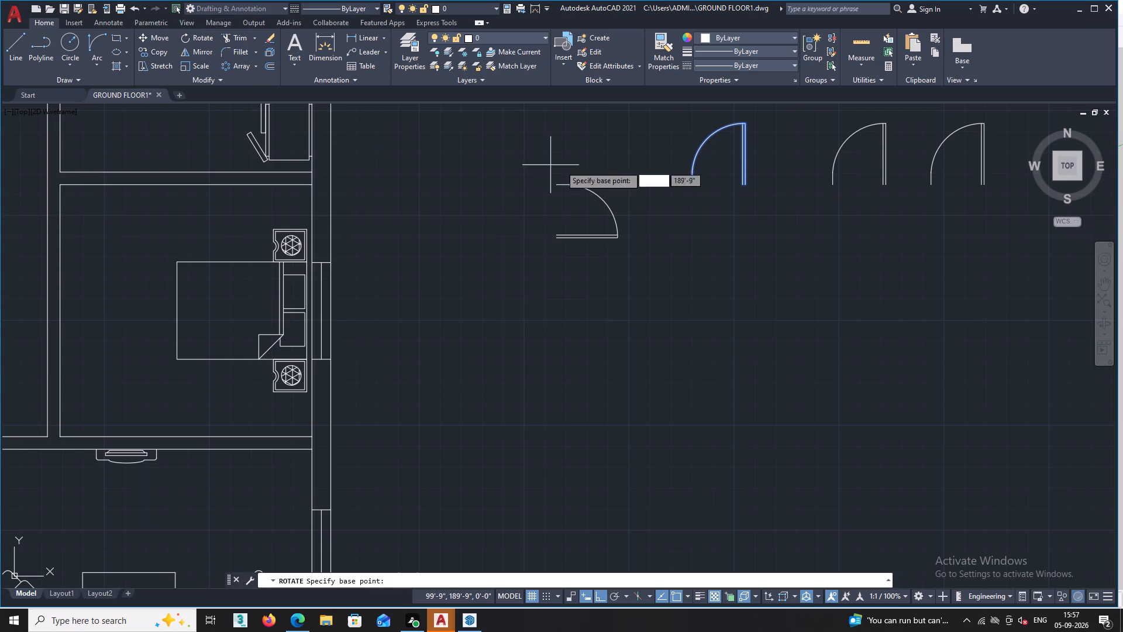
pyautogui.scroll(1, 749, 199)
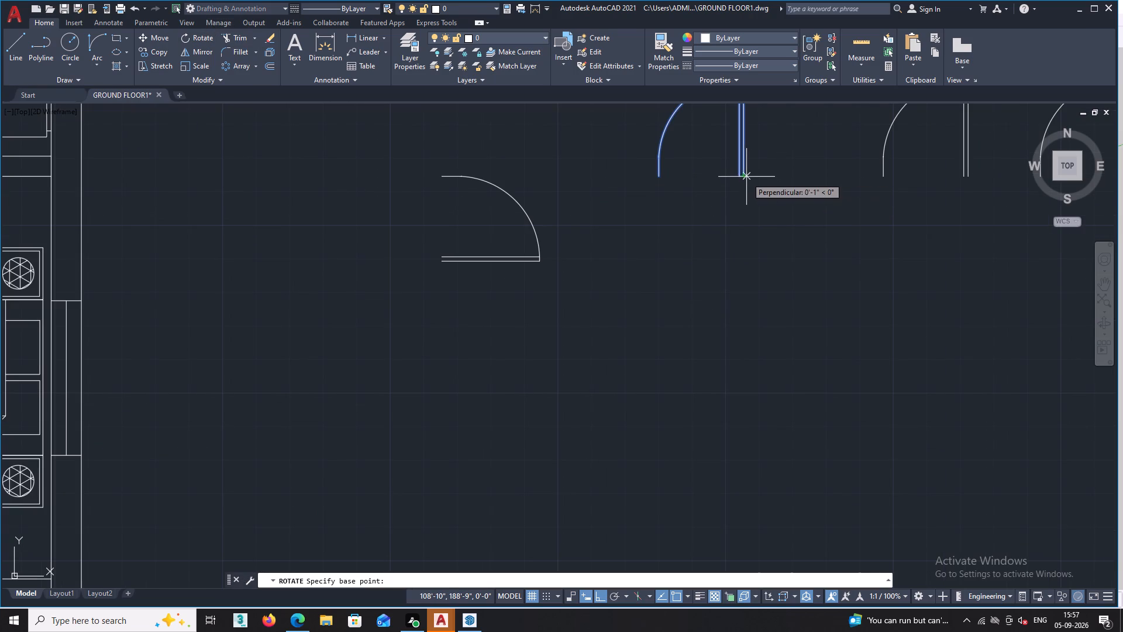
pyautogui.click(745, 176)
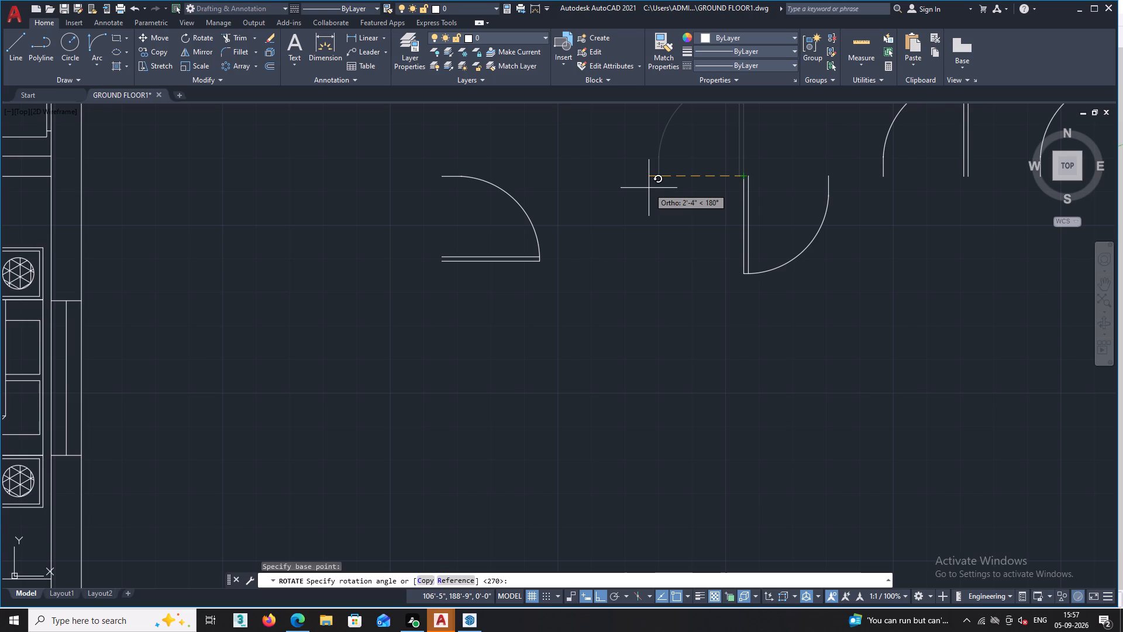
pyautogui.click(649, 188)
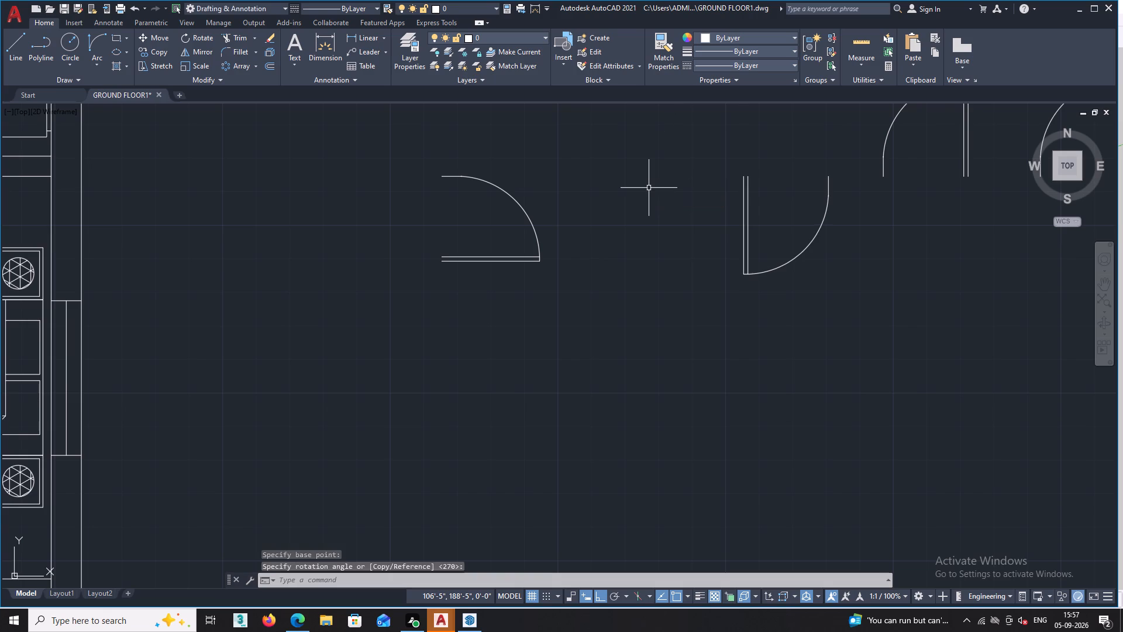
# Mirror the second door copy from the east about the vertical line along its leaf's east edge, erasing the source.
pyautogui.scroll(-3, 632, 250)
pyautogui.scroll(2, 753, 232)
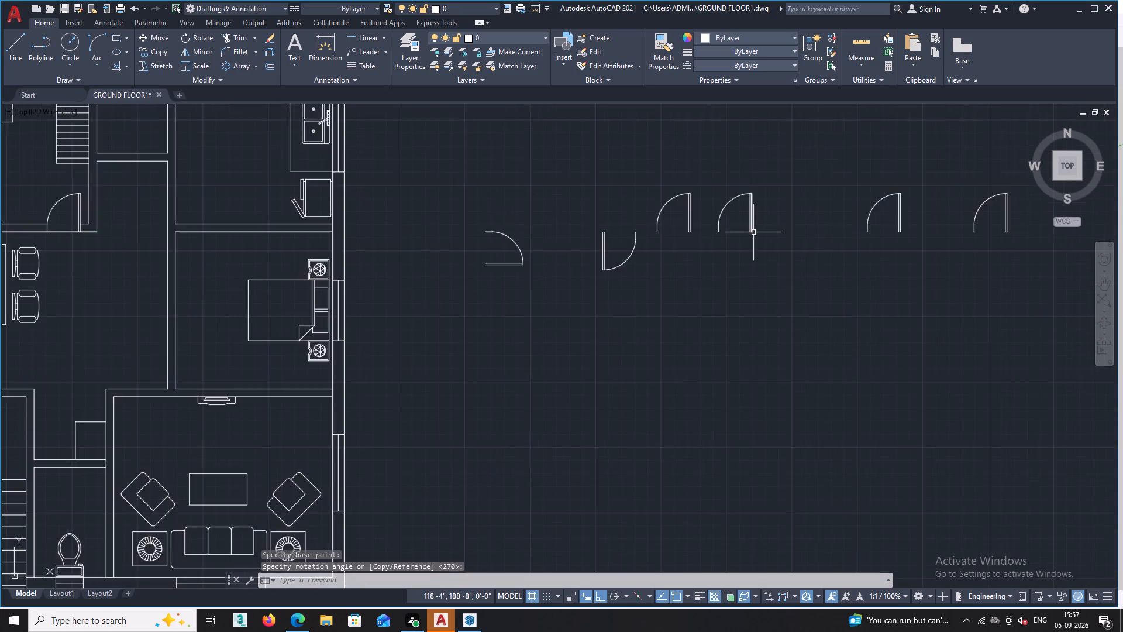
pyautogui.scroll(-1, 638, 211)
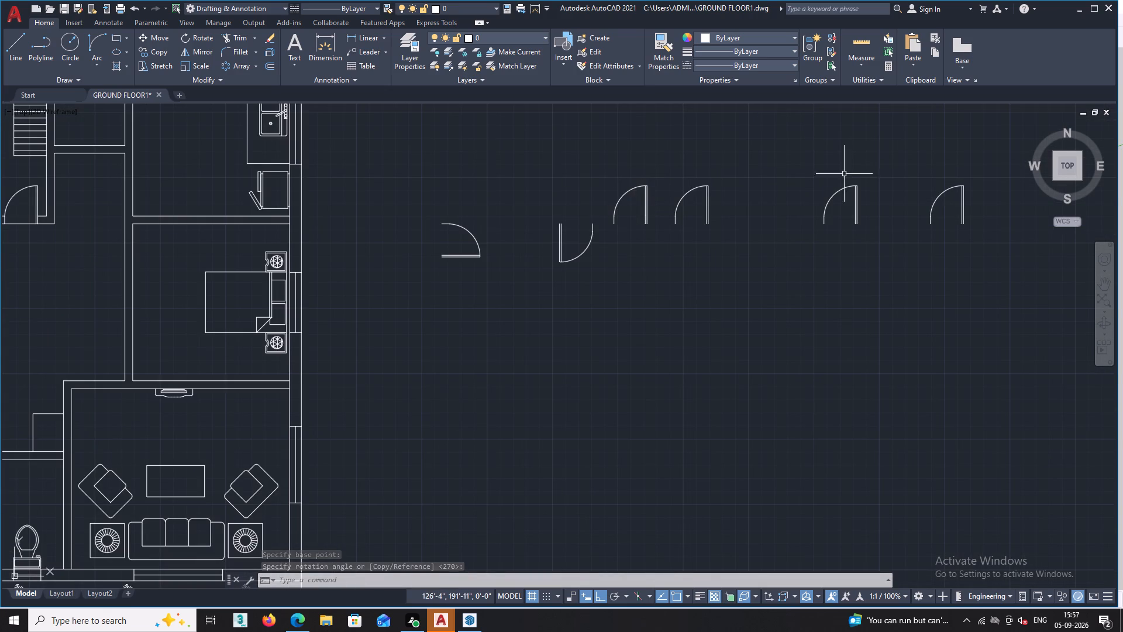
pyautogui.doubleClick(901, 166)
pyautogui.click(743, 276)
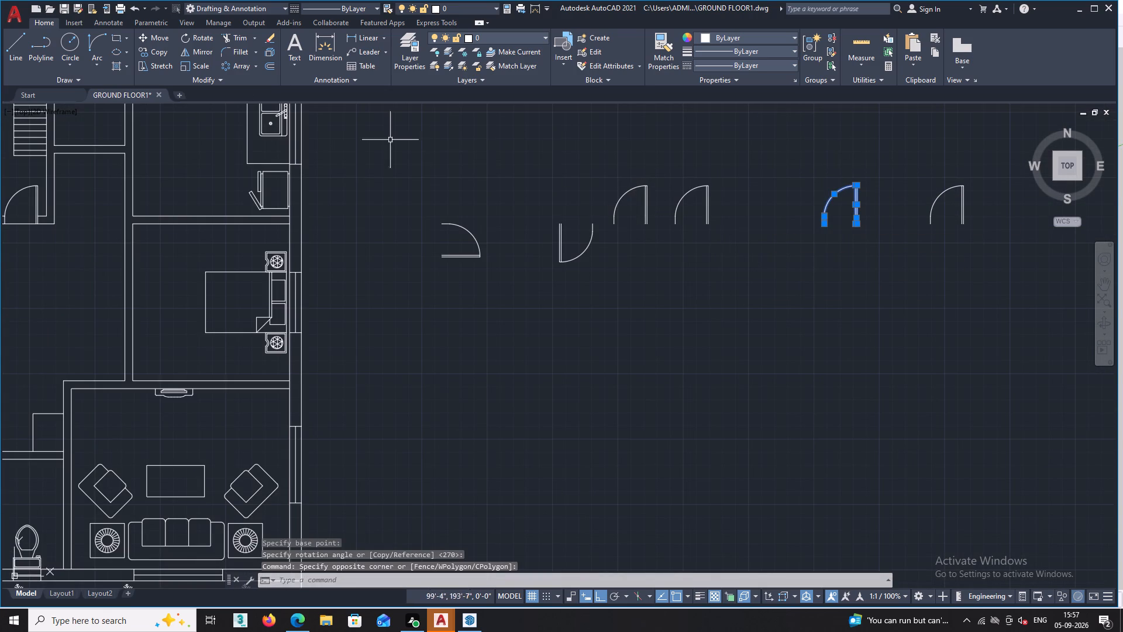
pyautogui.click(207, 50)
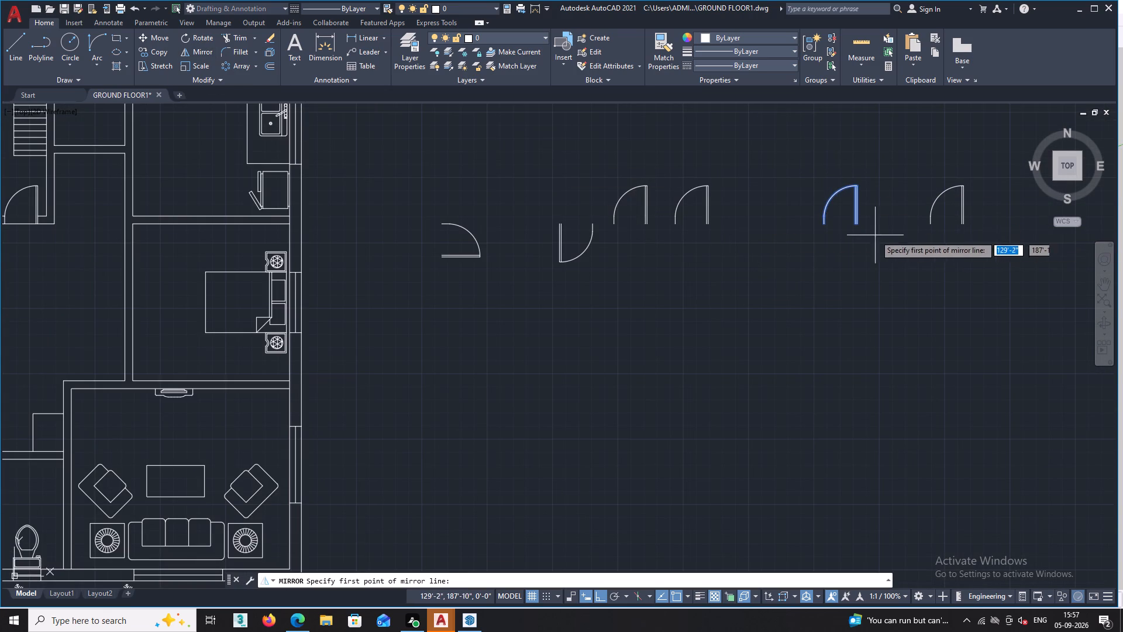
pyautogui.scroll(2, 869, 232)
pyautogui.click(836, 212)
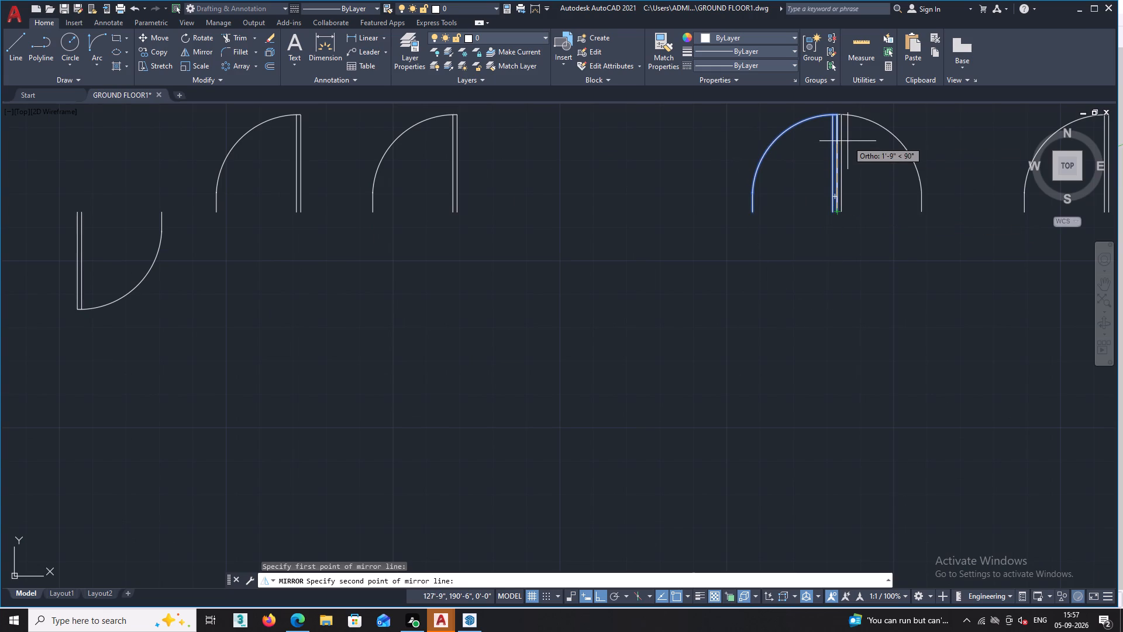
pyautogui.click(857, 109)
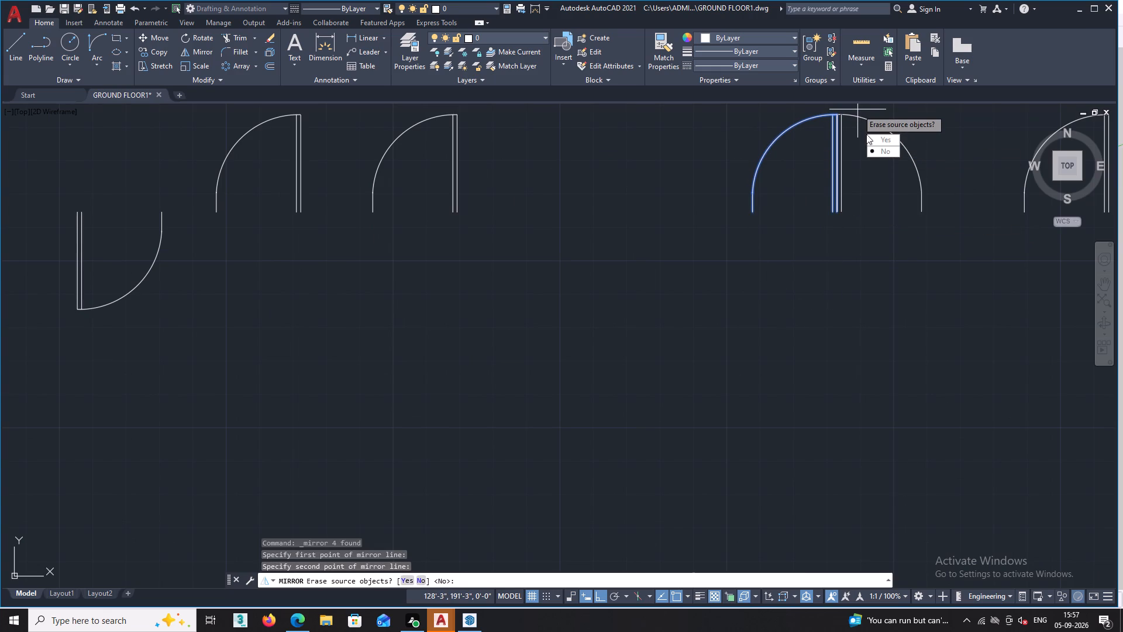
pyautogui.moveTo(874, 139); pyautogui.dragTo(857, 109)
pyautogui.scroll(-2, 832, 181)
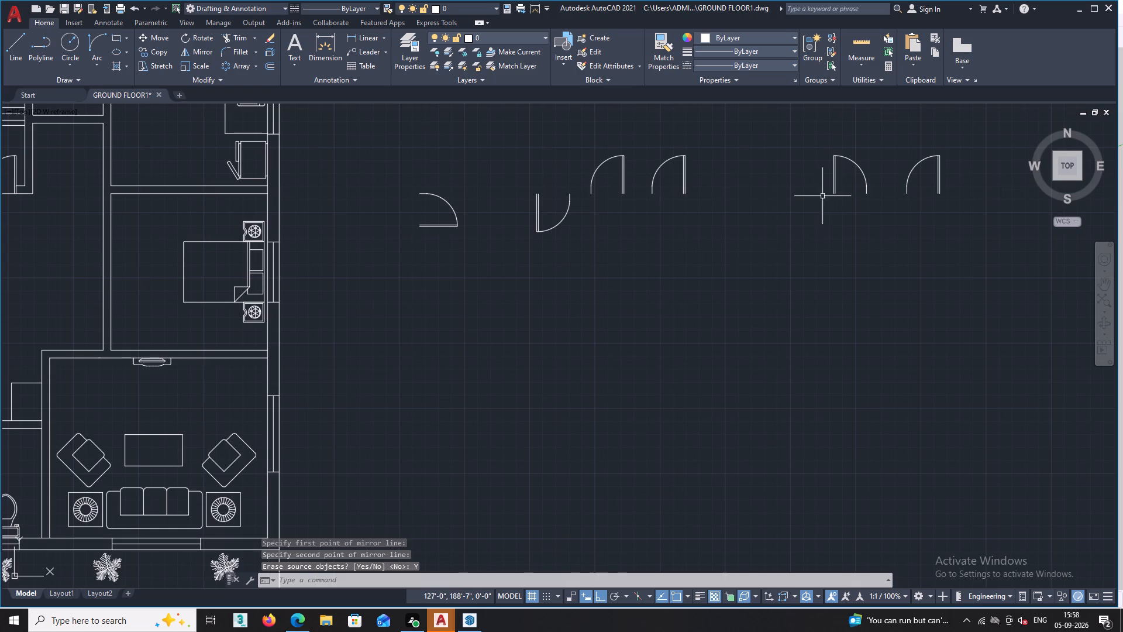
# Move the westernmost door copy by its leaf's southwest corner onto the kitchen west wall's outer face, just north of the bedroom partition, with ortho off.
pyautogui.scroll(-1, 815, 201)
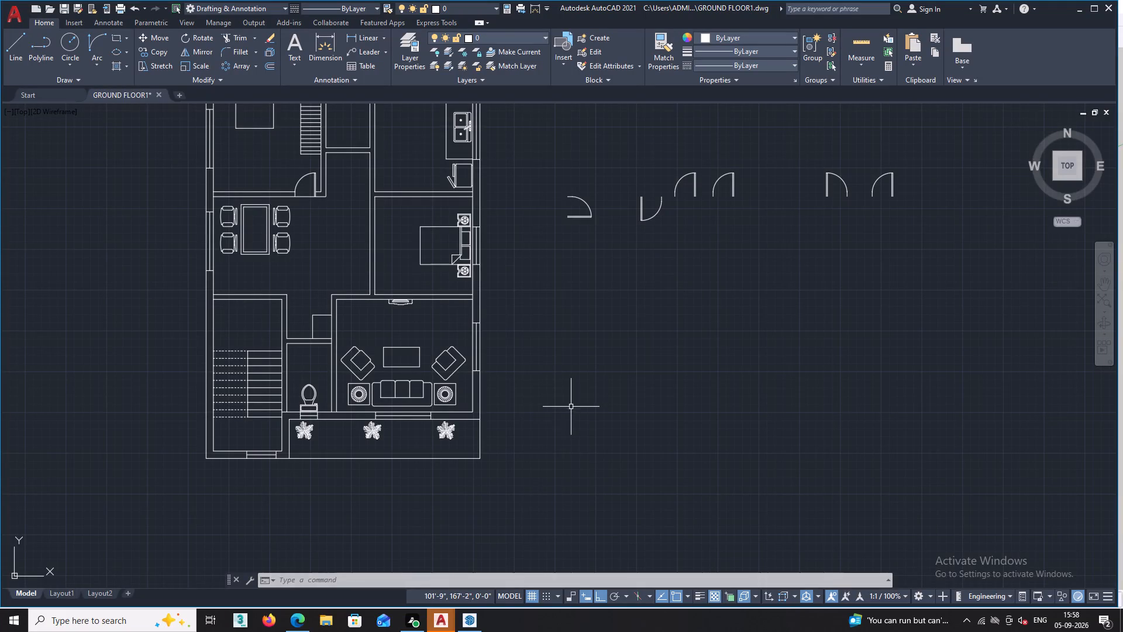
pyautogui.scroll(-2, 620, 302)
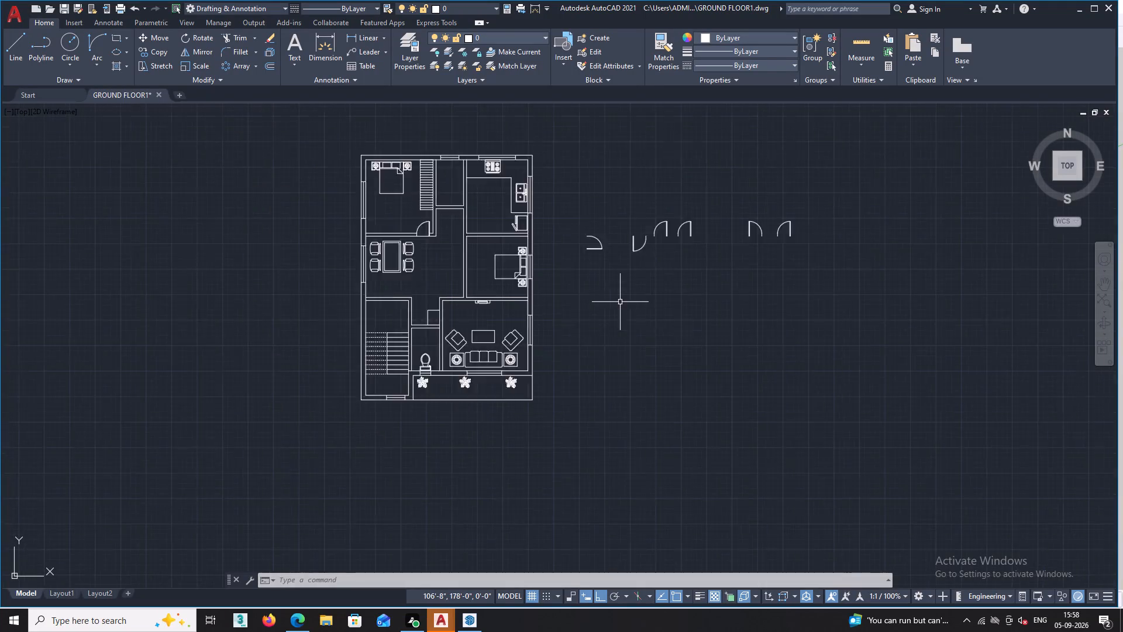
pyautogui.scroll(2, 609, 329)
pyautogui.scroll(-1, 630, 286)
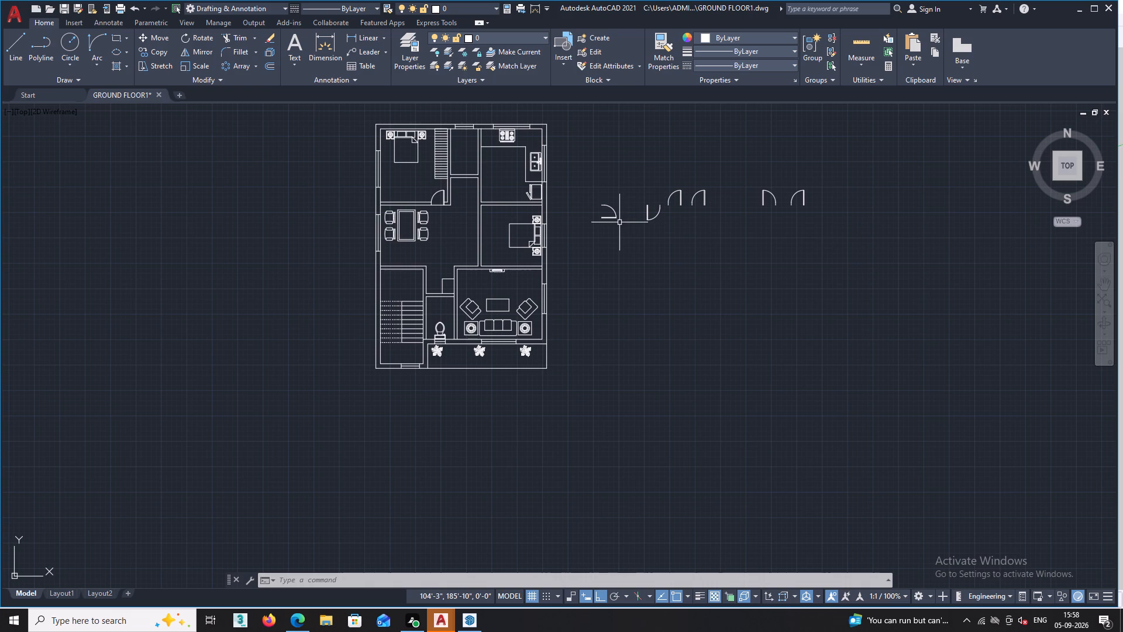
pyautogui.scroll(1, 619, 253)
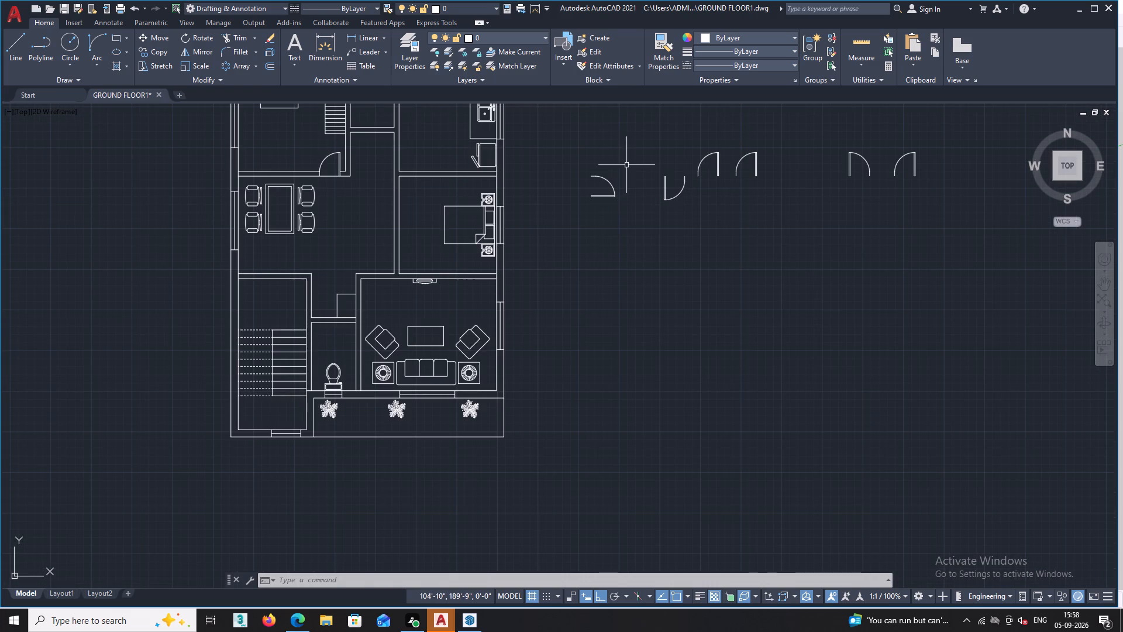
pyautogui.click(632, 152)
pyautogui.moveTo(632, 152); pyautogui.dragTo(632, 157)
pyautogui.click(568, 236)
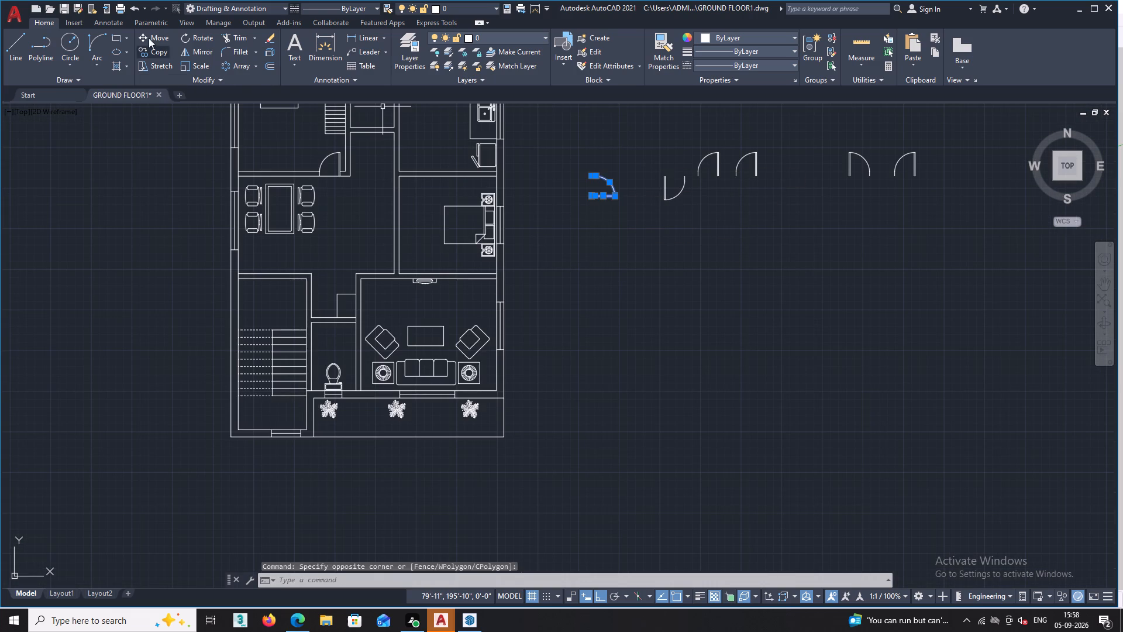
pyautogui.click(143, 34)
pyautogui.scroll(2, 595, 184)
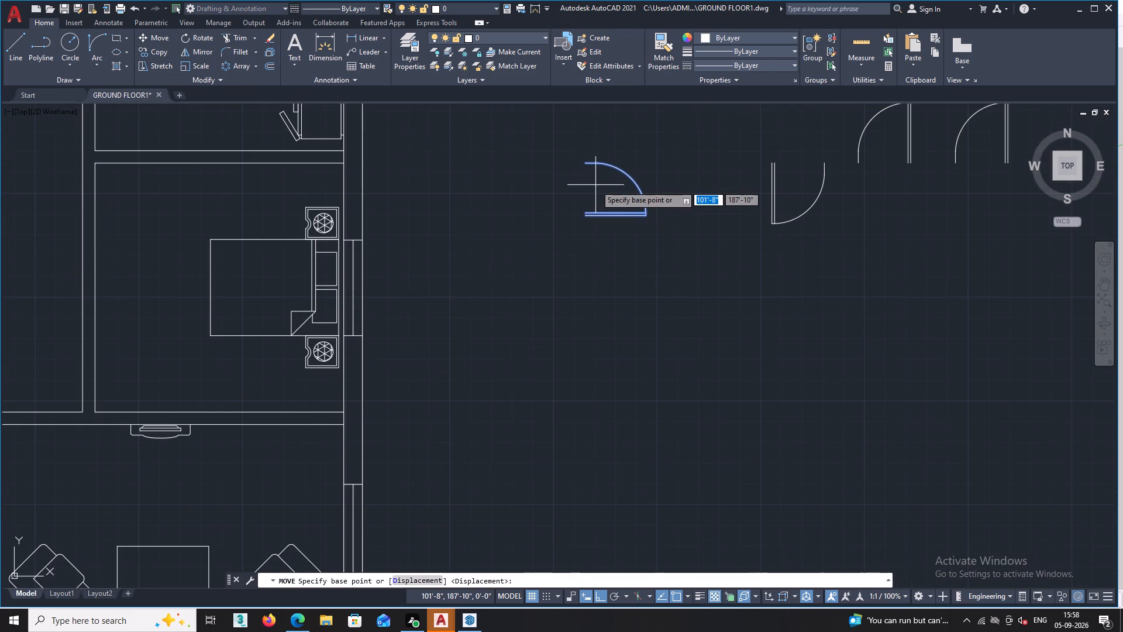
pyautogui.scroll(1, 576, 234)
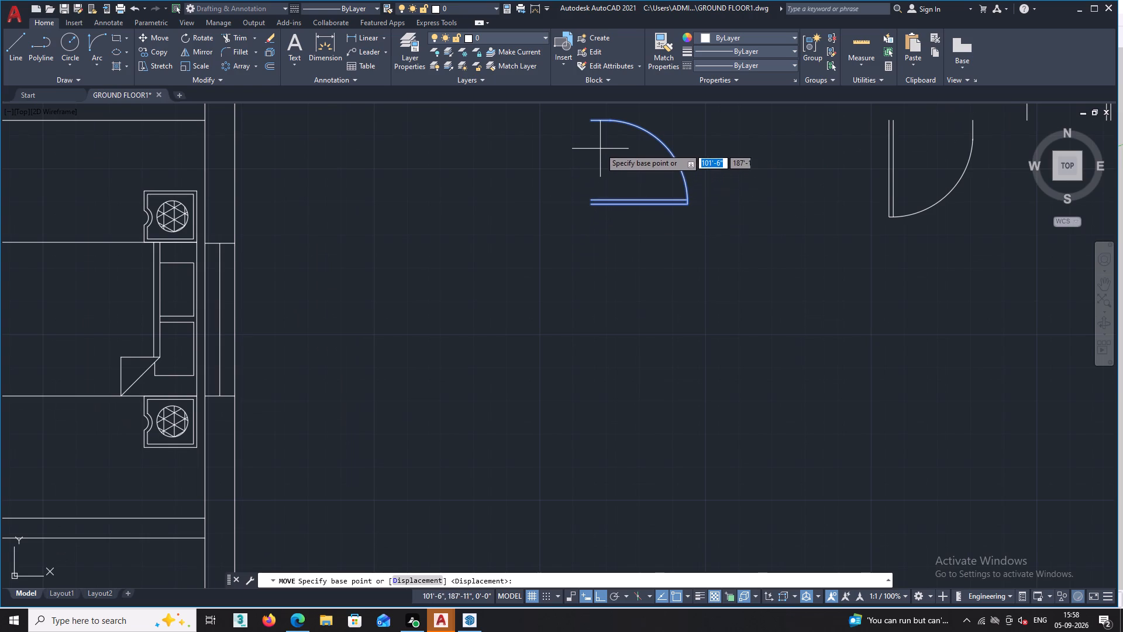
pyautogui.click(591, 204)
pyautogui.scroll(-4, 422, 245)
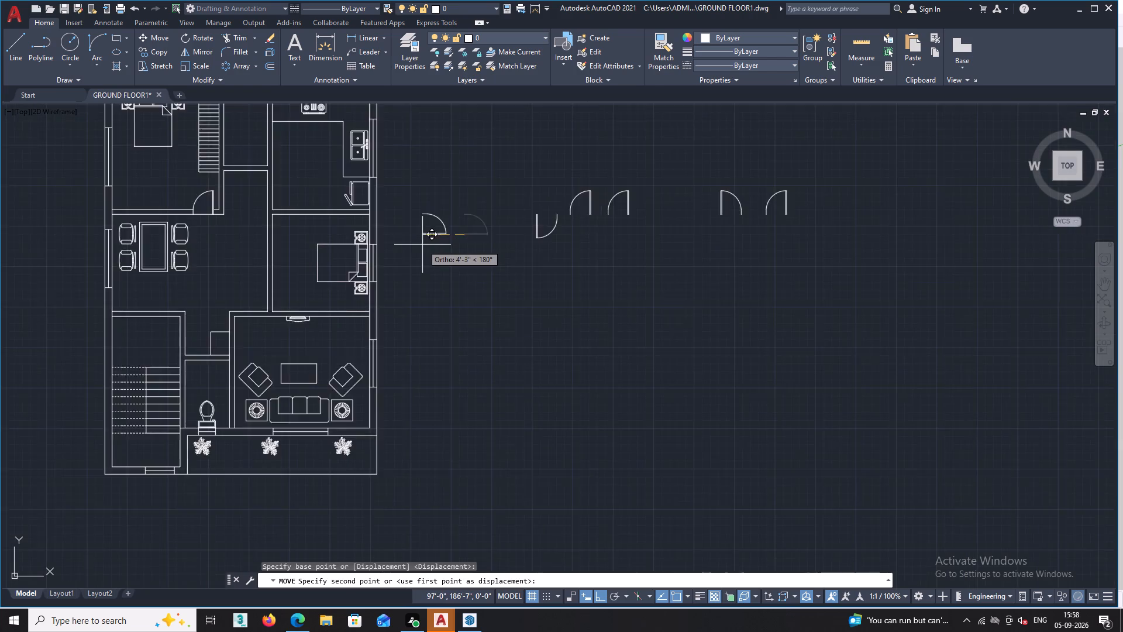
pyautogui.scroll(-1, 422, 245)
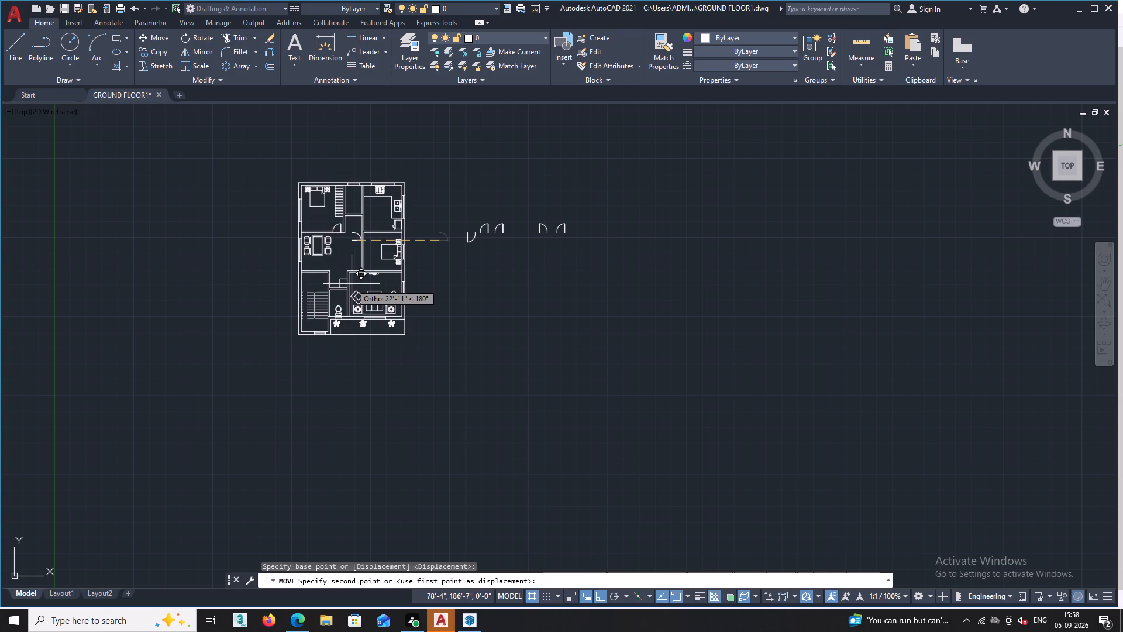
pyautogui.press('F8')
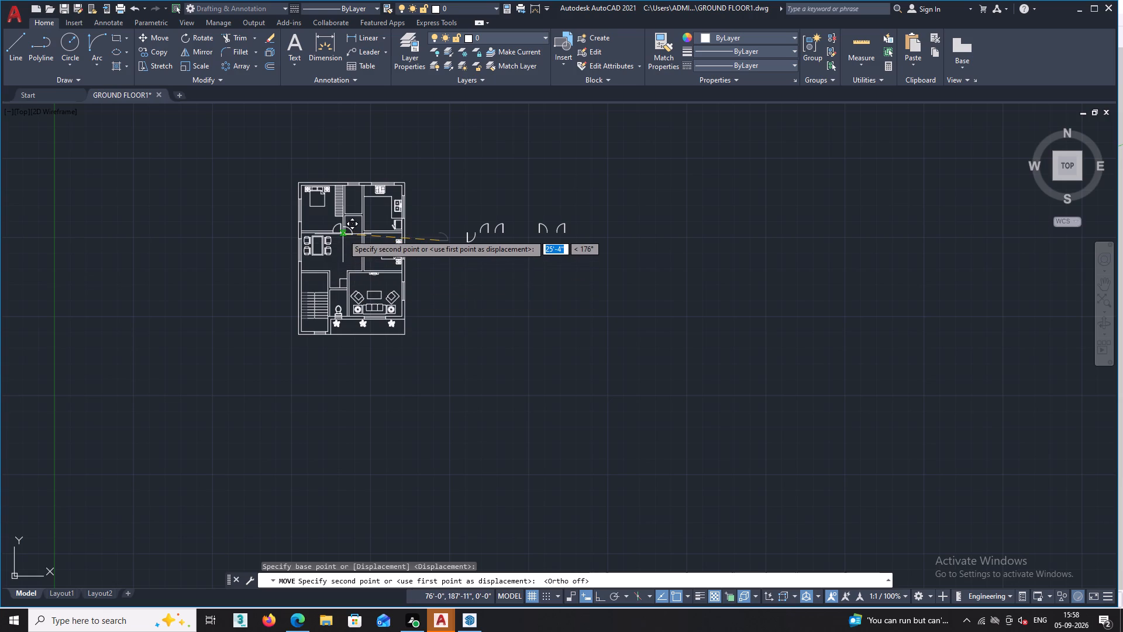
pyautogui.scroll(2, 343, 234)
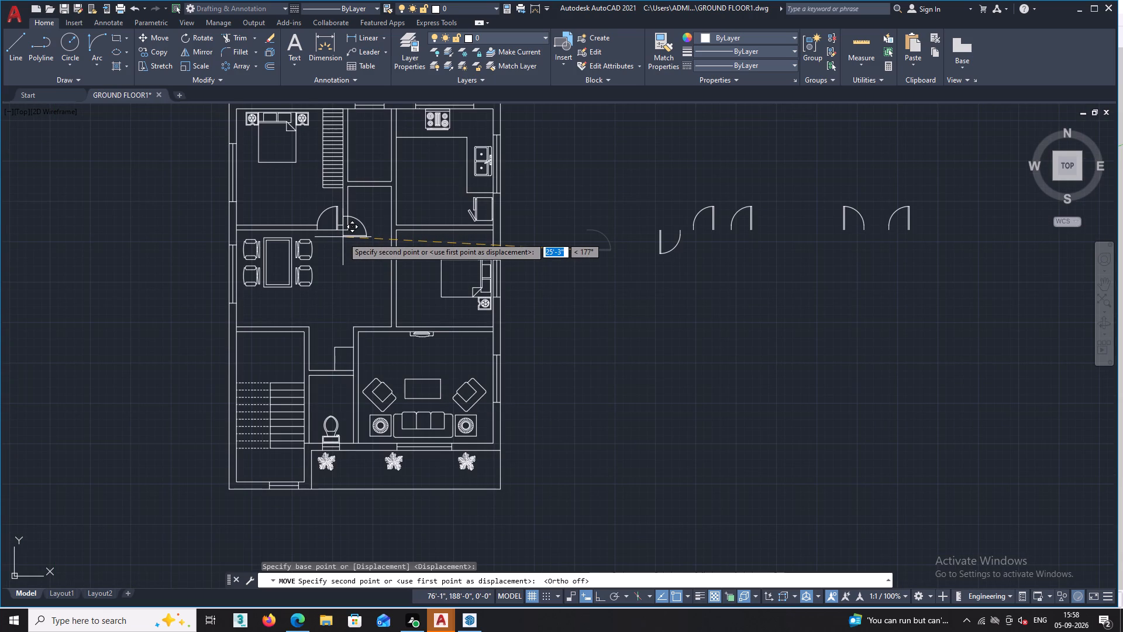
pyautogui.scroll(2, 391, 221)
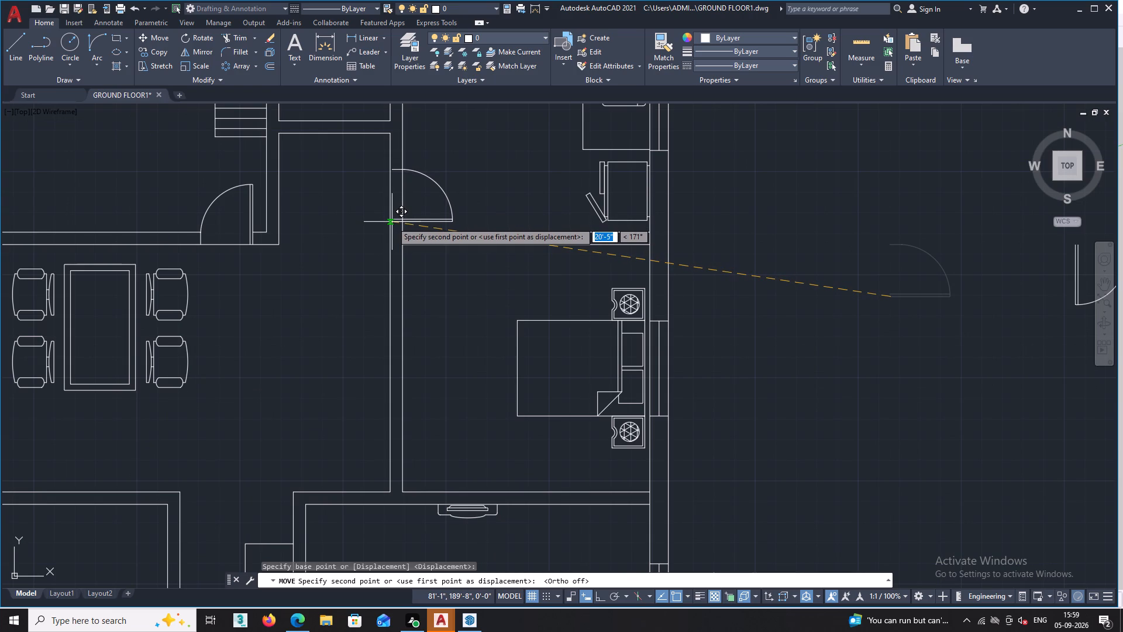
pyautogui.scroll(1, 391, 222)
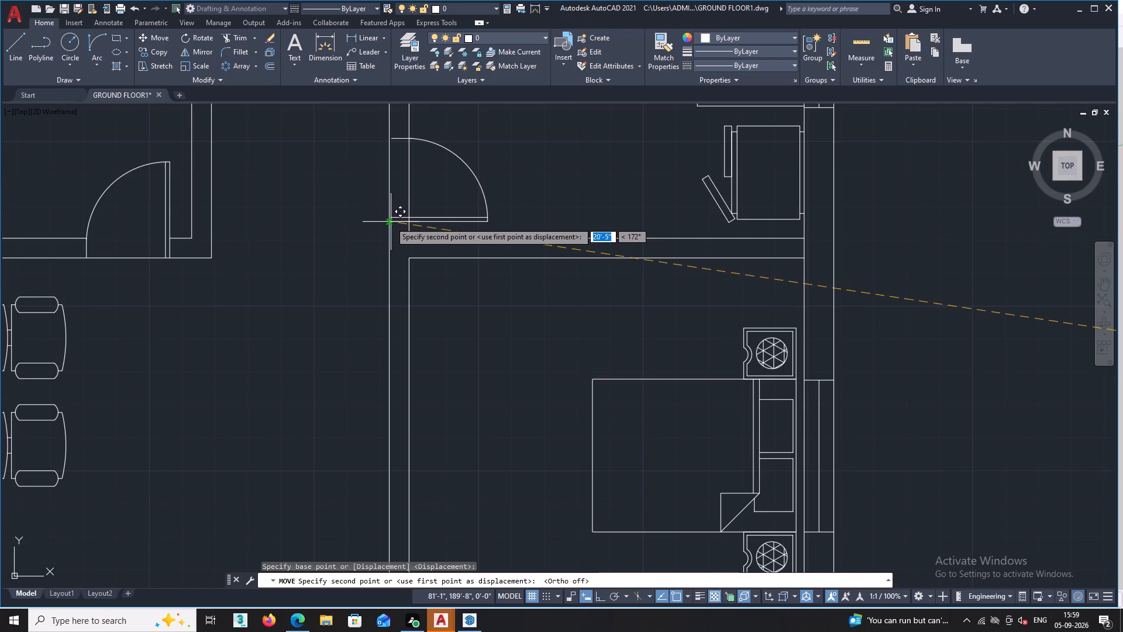
pyautogui.scroll(2, 389, 222)
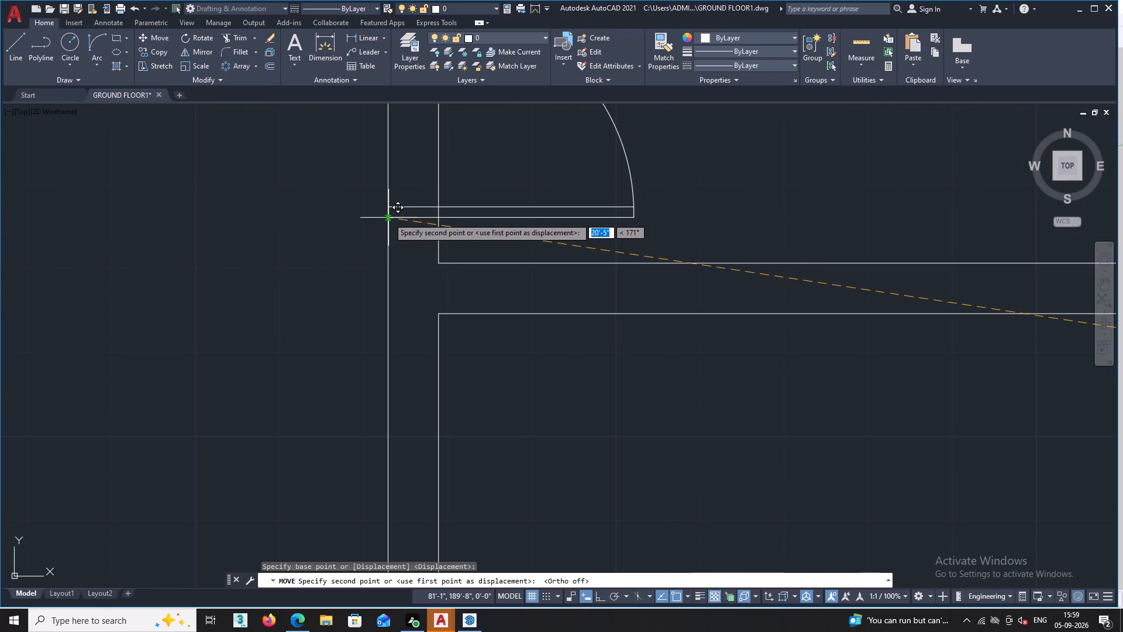
pyautogui.doubleClick(388, 218)
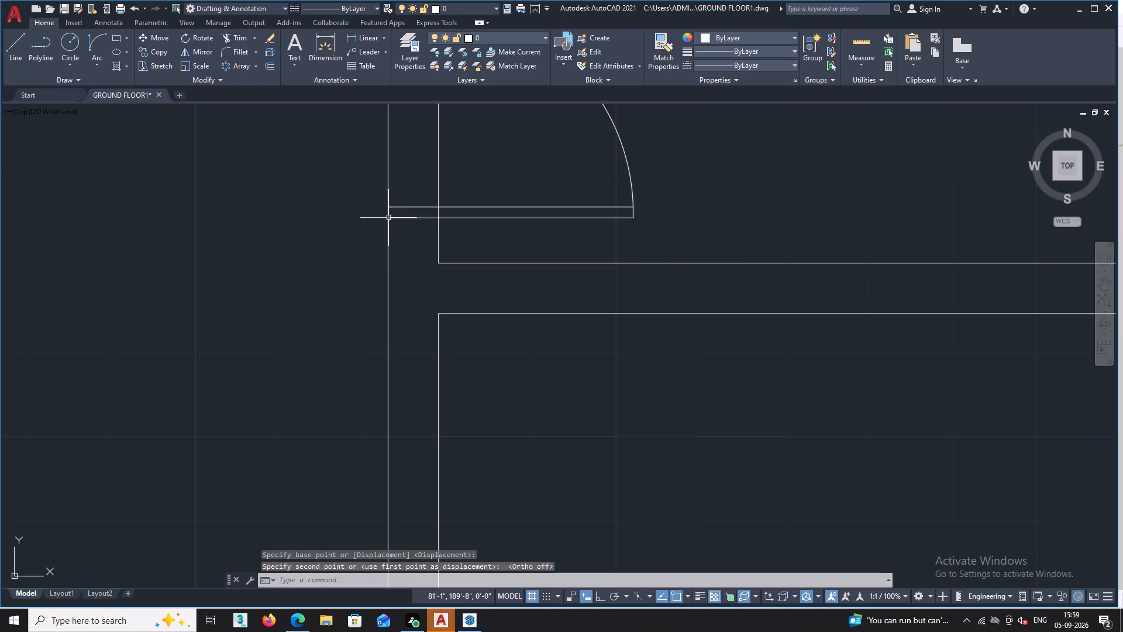
# Examine the placed kitchen door, the adjoining bedroom walls and the remaining door copies to decide on the next door.
pyautogui.scroll(-3, 325, 287)
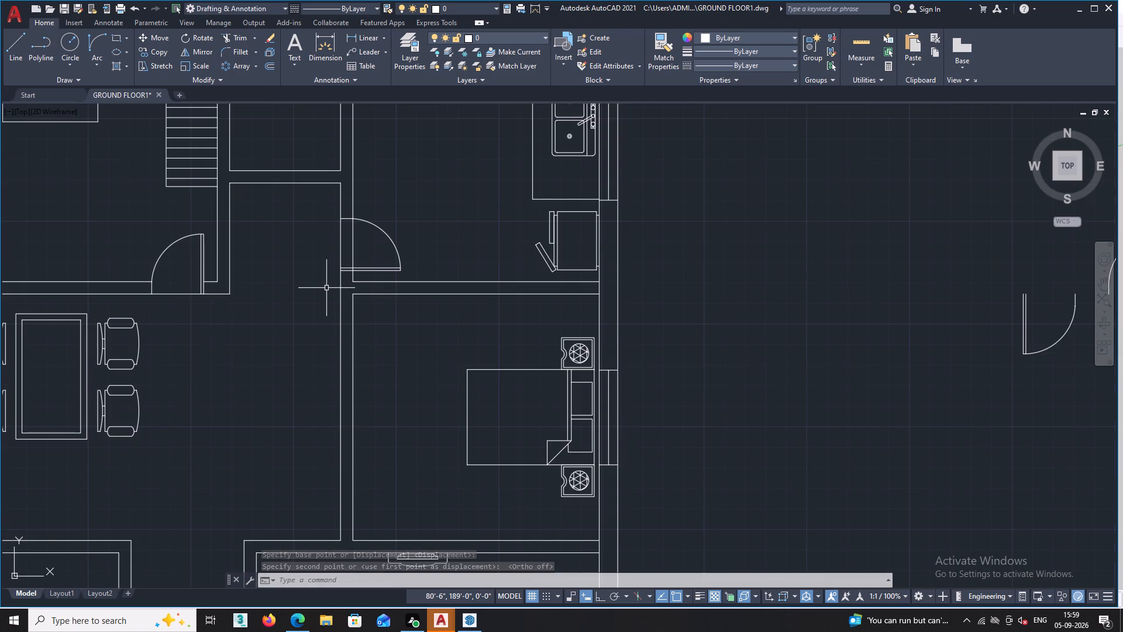
pyautogui.scroll(-1, 330, 287)
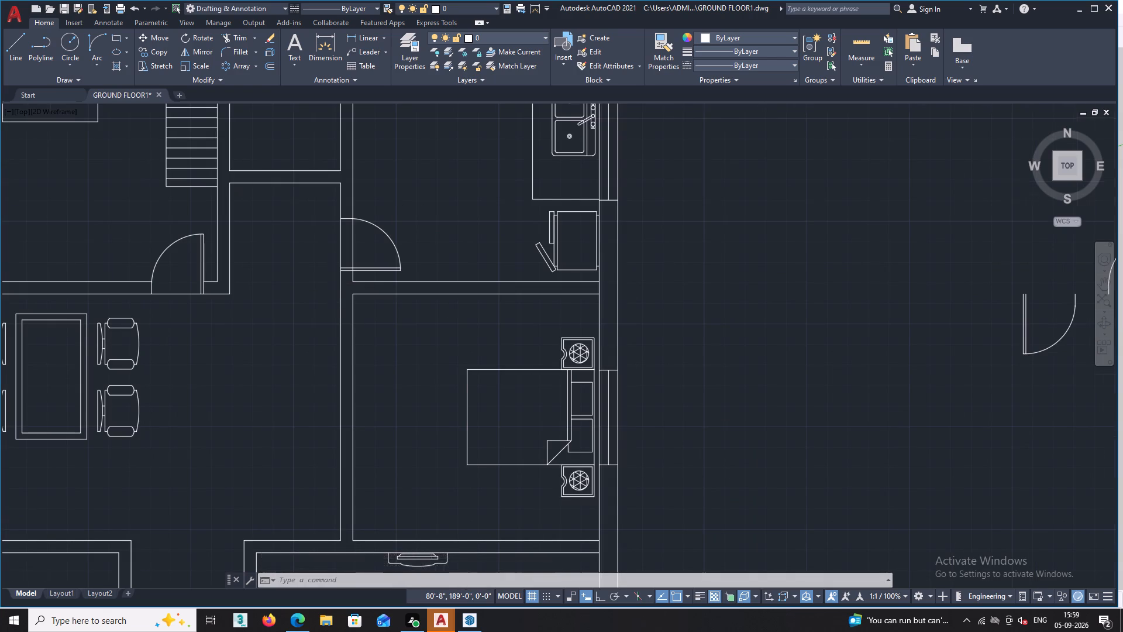
pyautogui.scroll(-2, 330, 287)
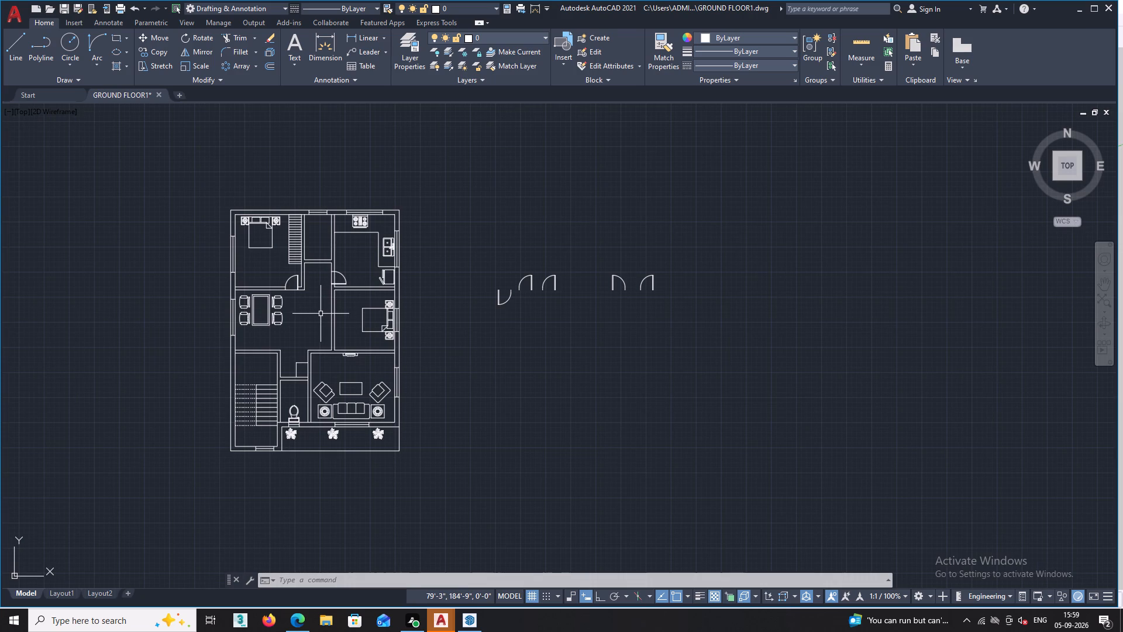
pyautogui.scroll(1, 336, 305)
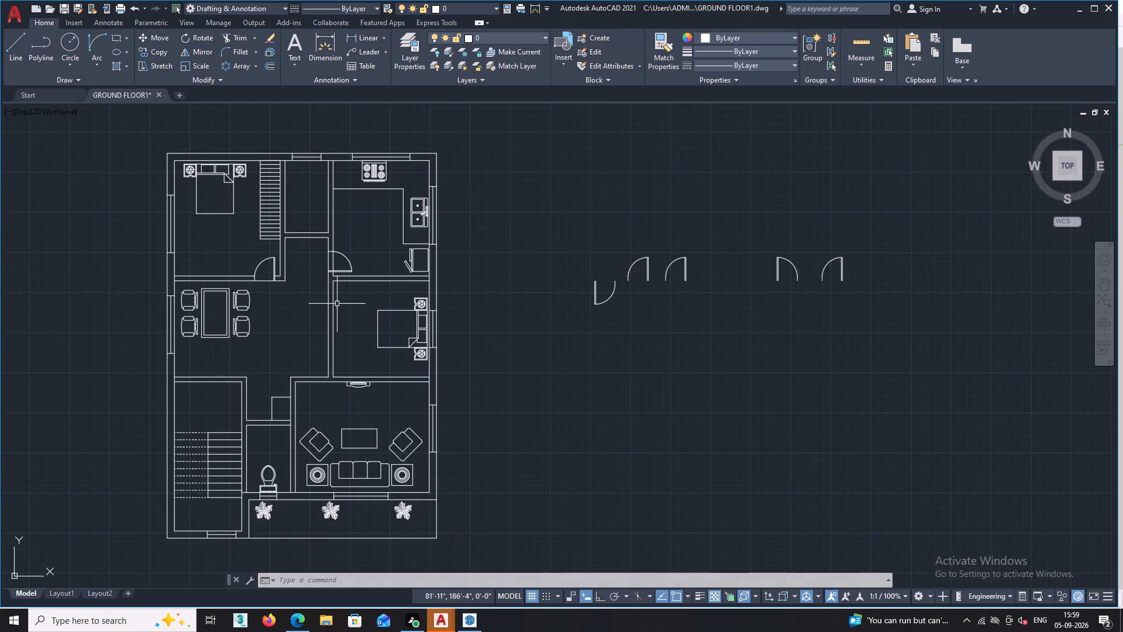
pyautogui.scroll(2, 339, 281)
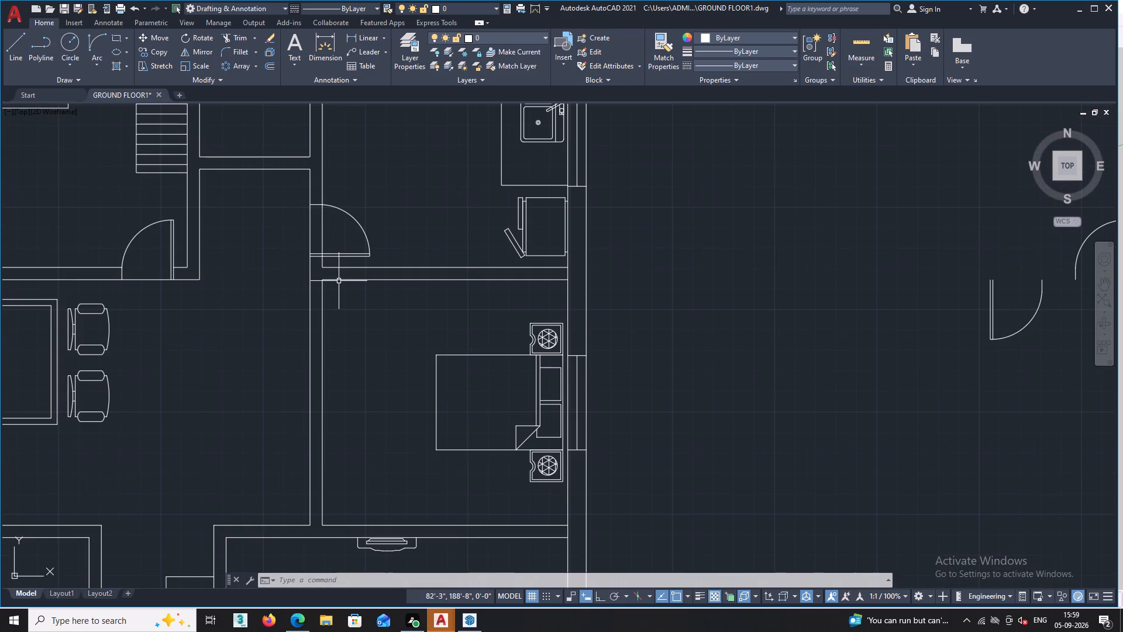
pyautogui.scroll(-3, 339, 281)
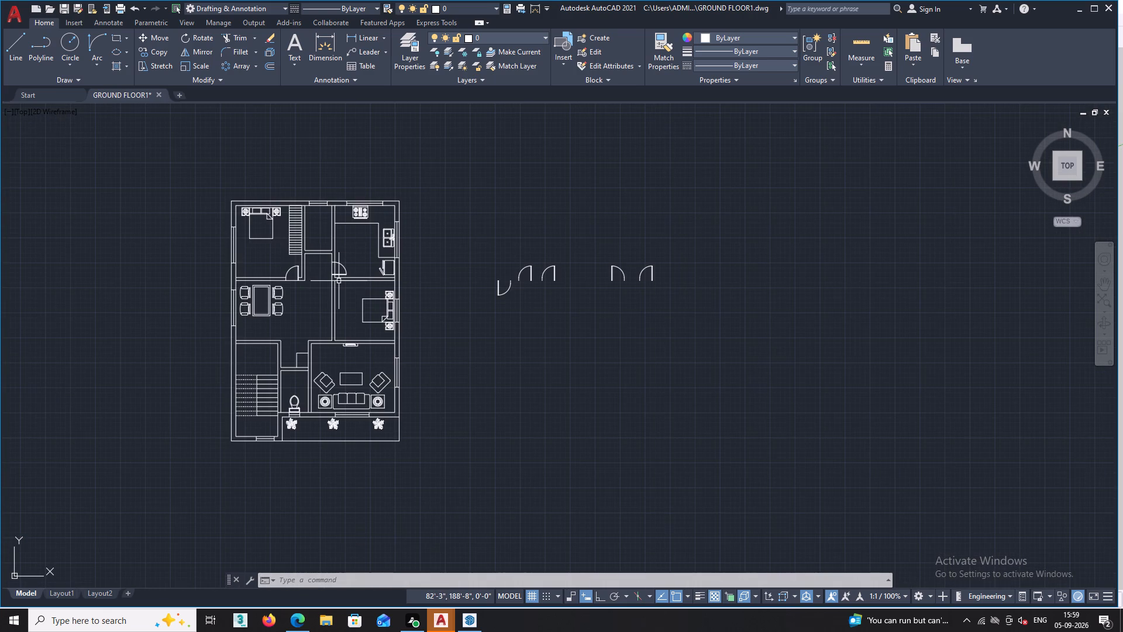
pyautogui.scroll(1, 339, 281)
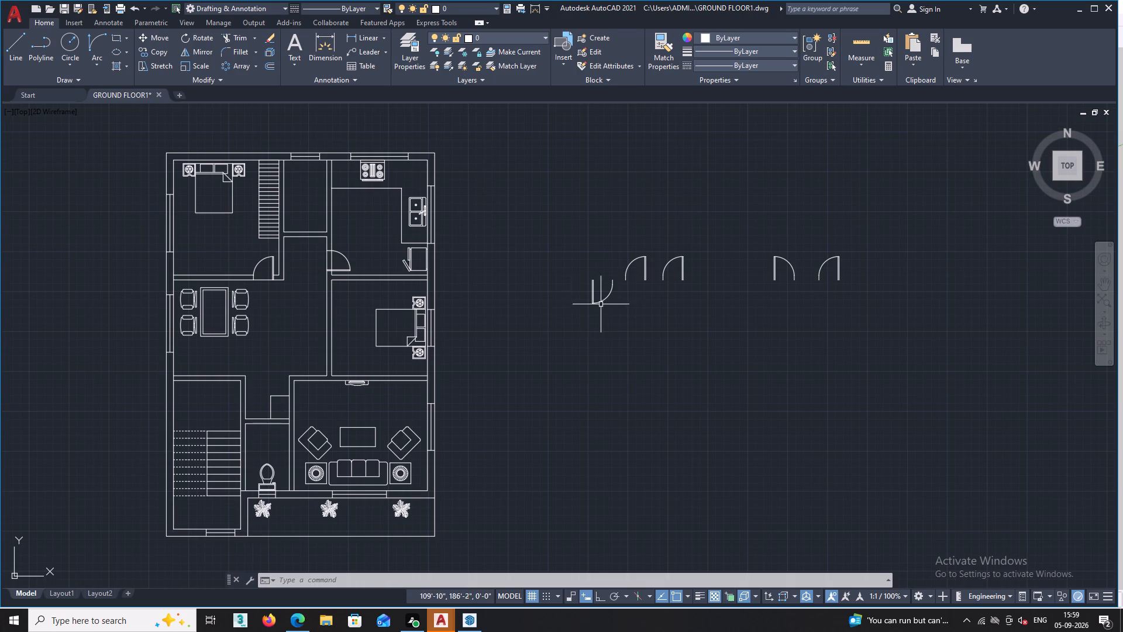
pyautogui.scroll(1, 303, 302)
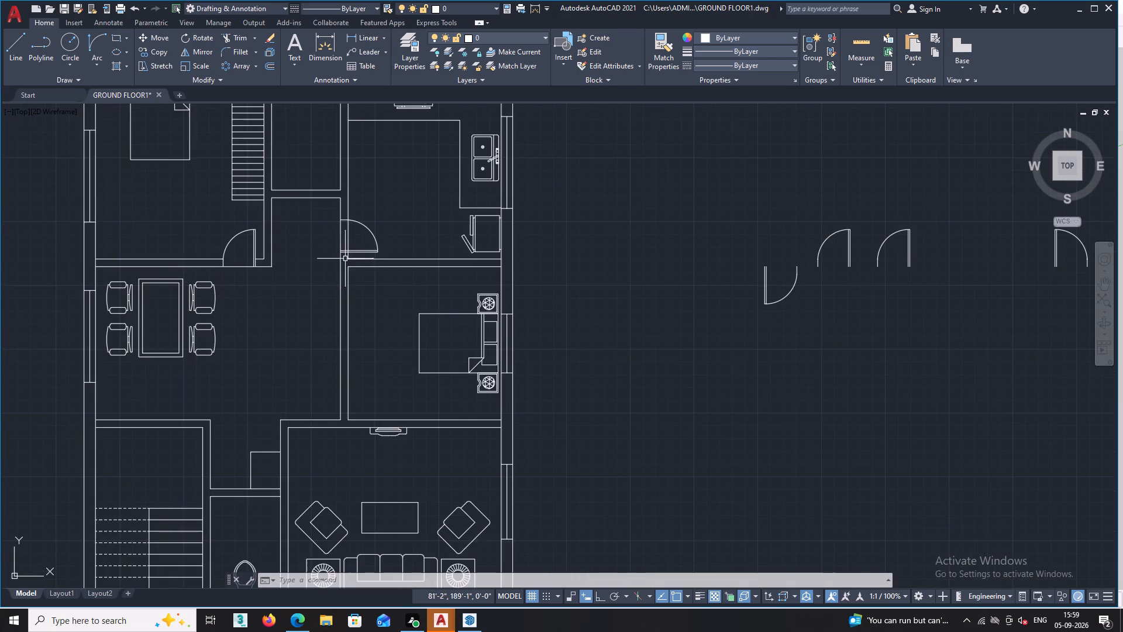
# Copy the kitchen door, including its jamb line, from its leaf's southwest corner about 9'-10" south onto the bedroom west wall's outer face.
pyautogui.scroll(3, 356, 250)
pyautogui.click(458, 168)
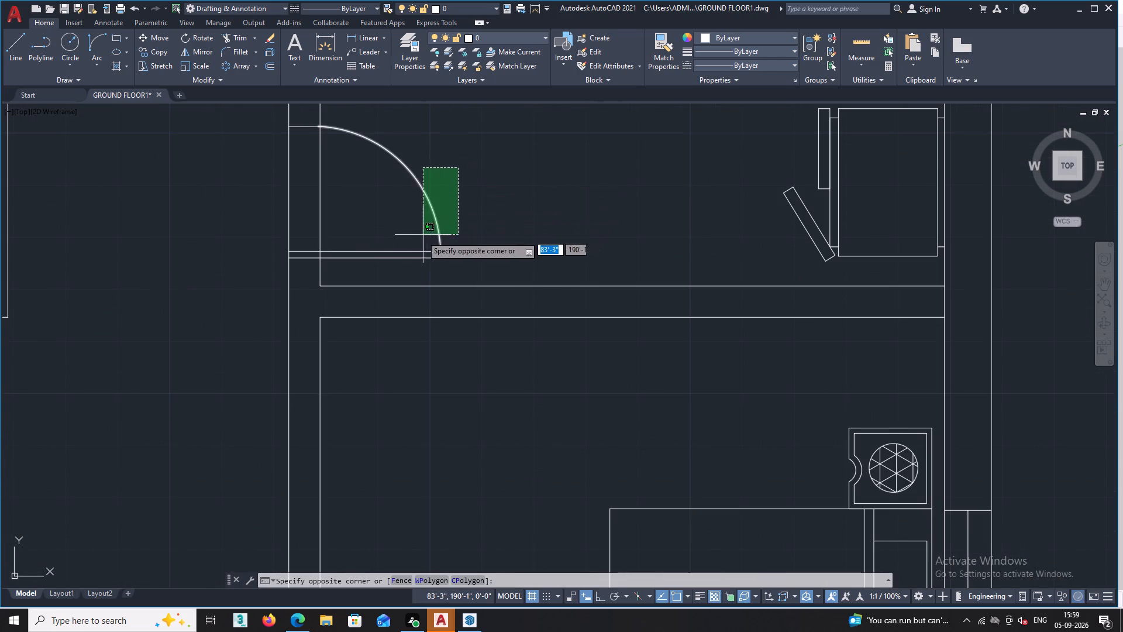
pyautogui.click(380, 267)
pyautogui.rightClick(380, 267)
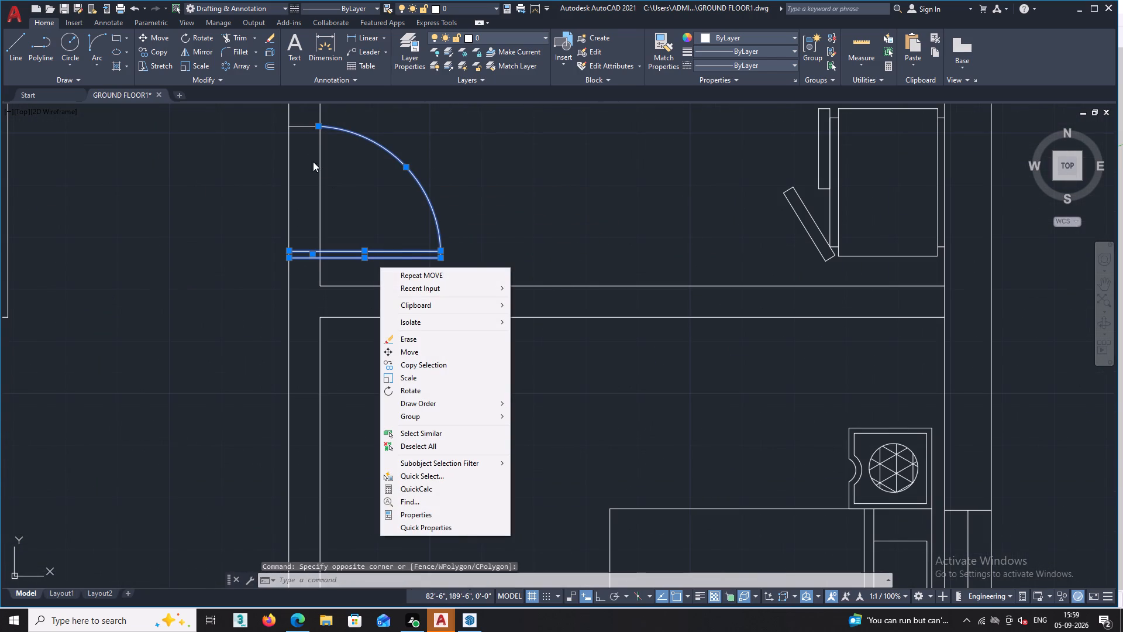
pyautogui.click(303, 125)
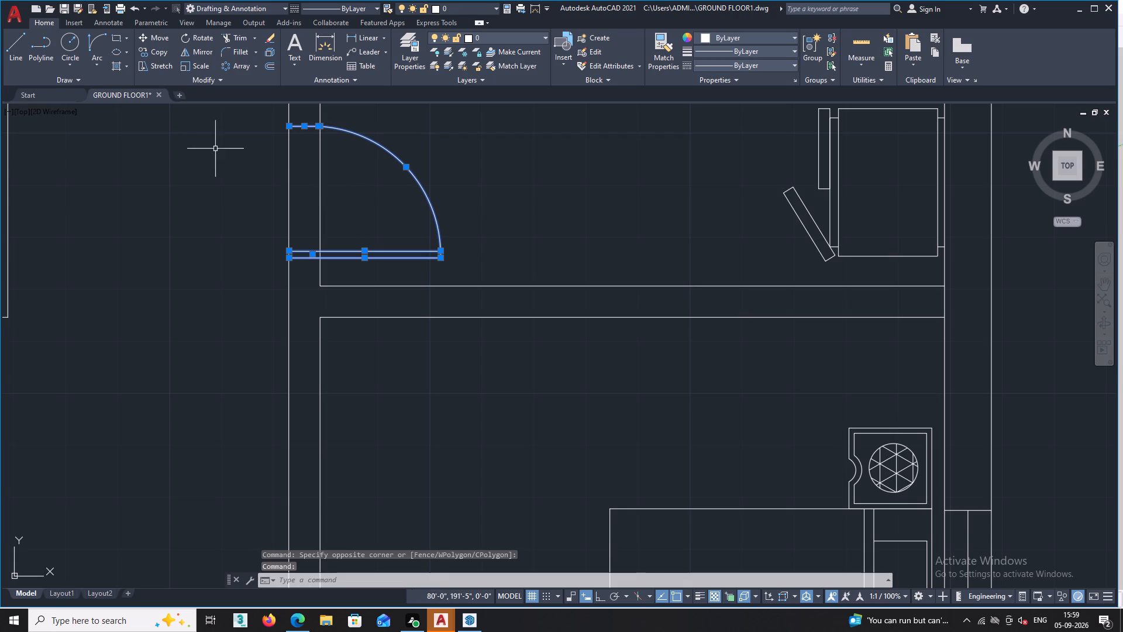
pyautogui.click(156, 51)
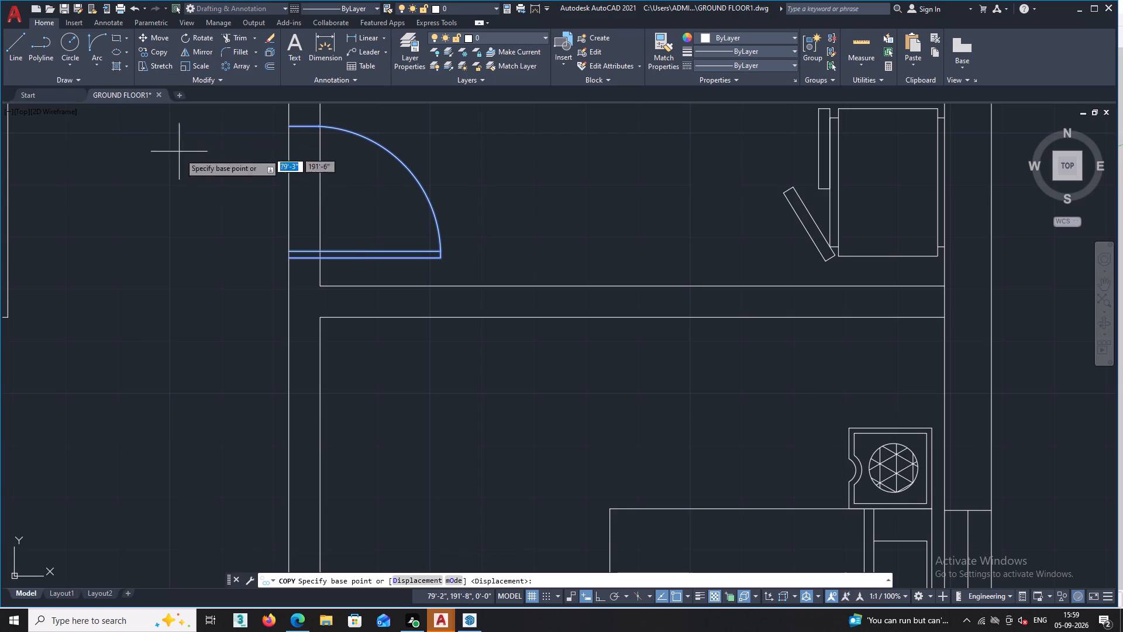
pyautogui.scroll(-1, 214, 218)
pyautogui.scroll(2, 226, 263)
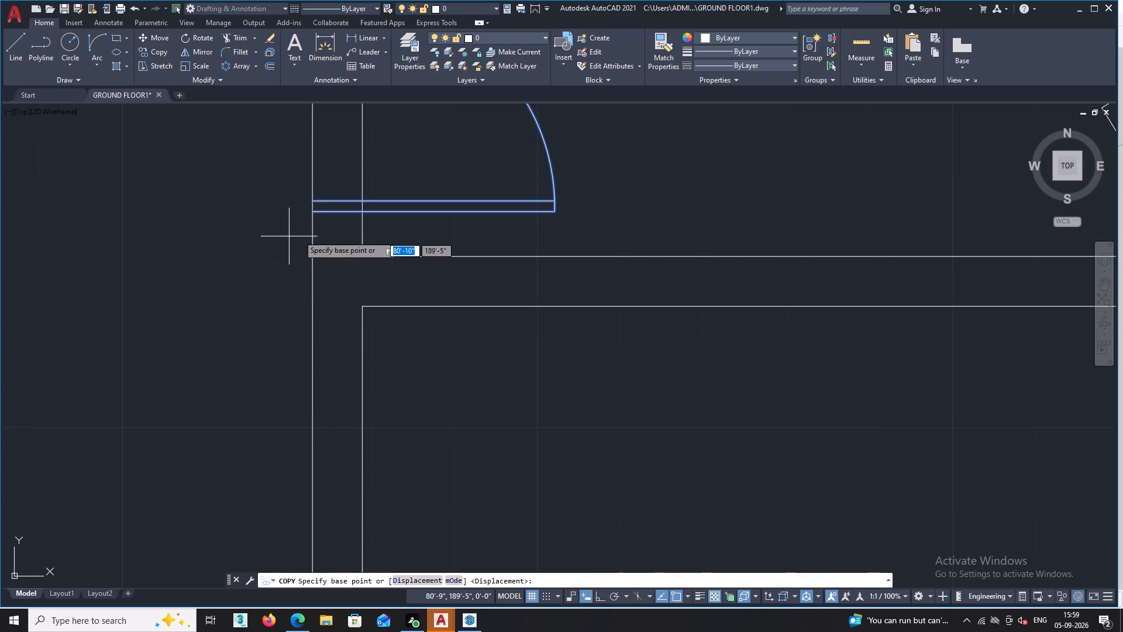
pyautogui.click(314, 212)
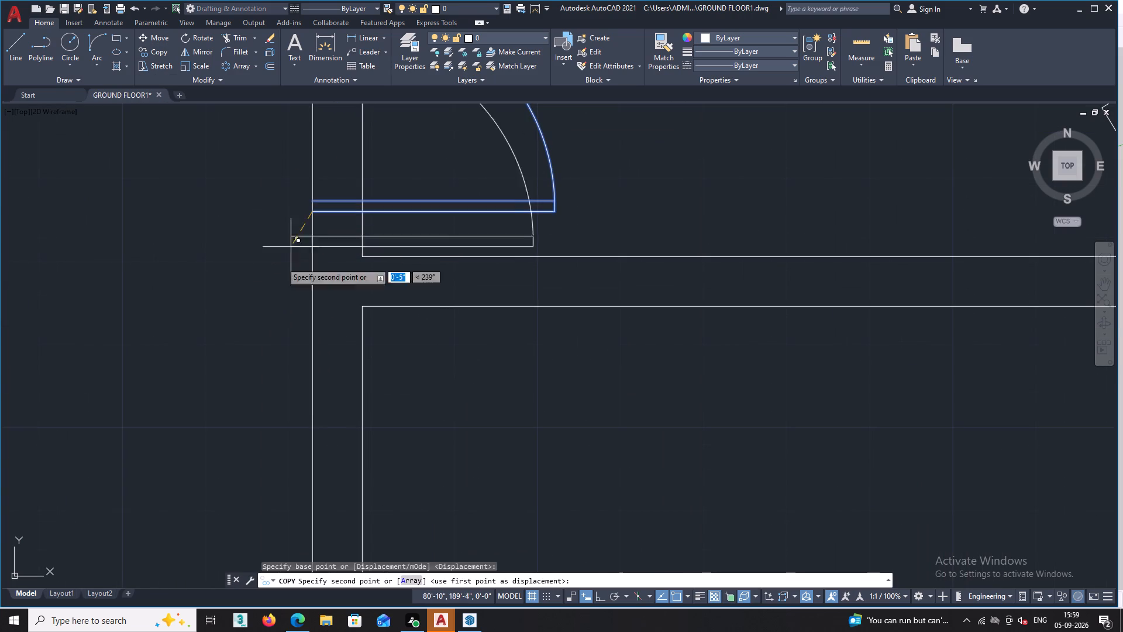
pyautogui.scroll(-4, 334, 408)
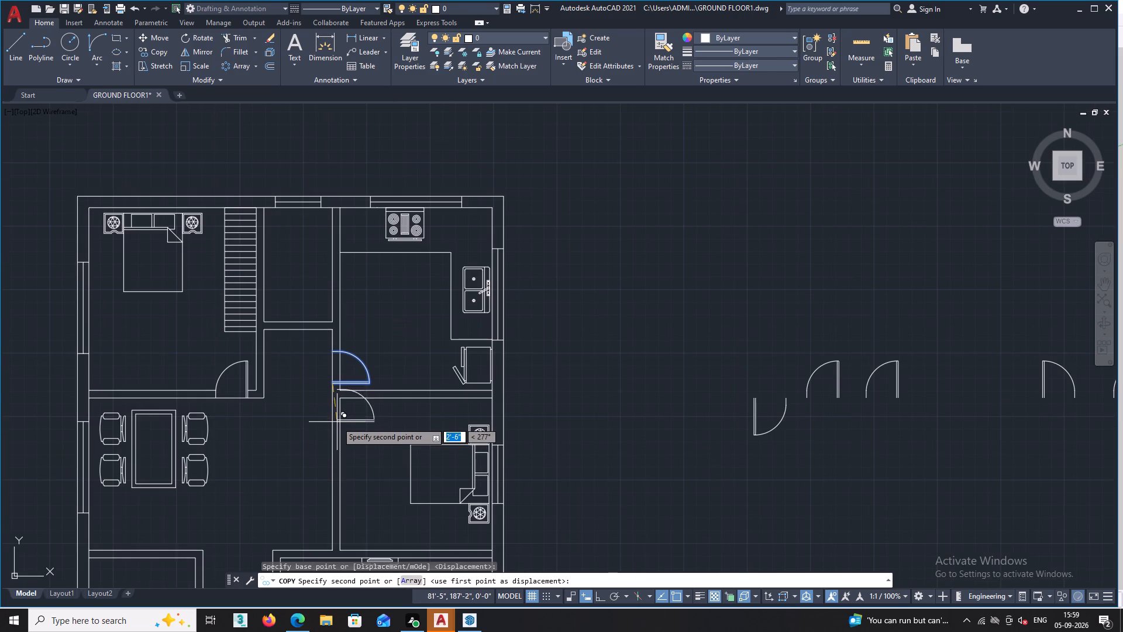
pyautogui.scroll(-1, 304, 444)
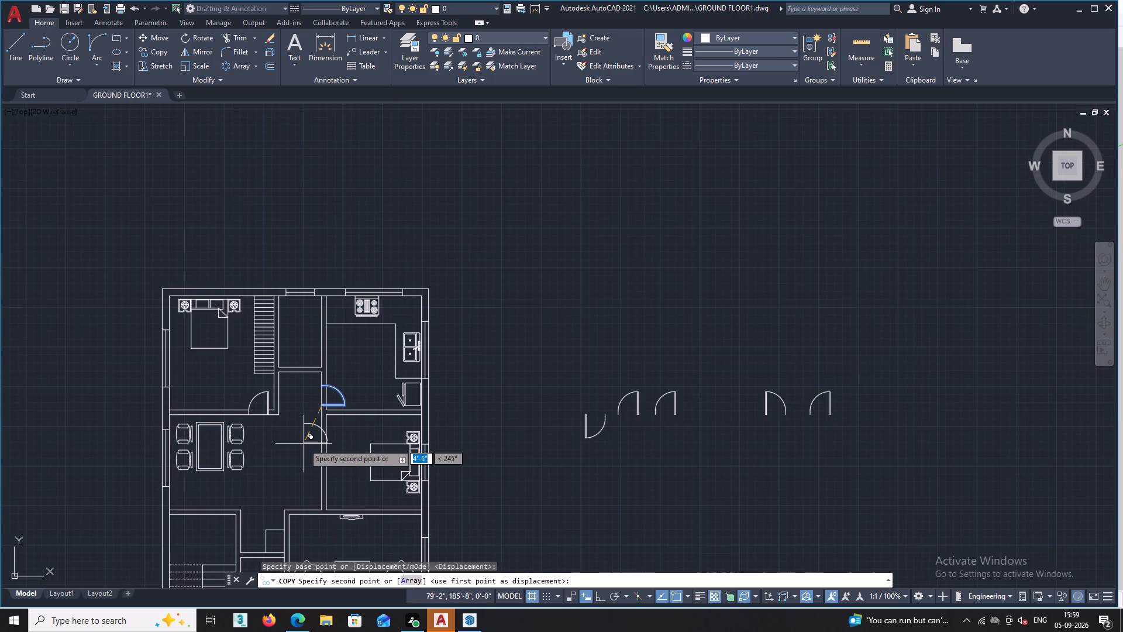
pyautogui.moveTo(304, 444); pyautogui.dragTo(431, 255, button='middle')
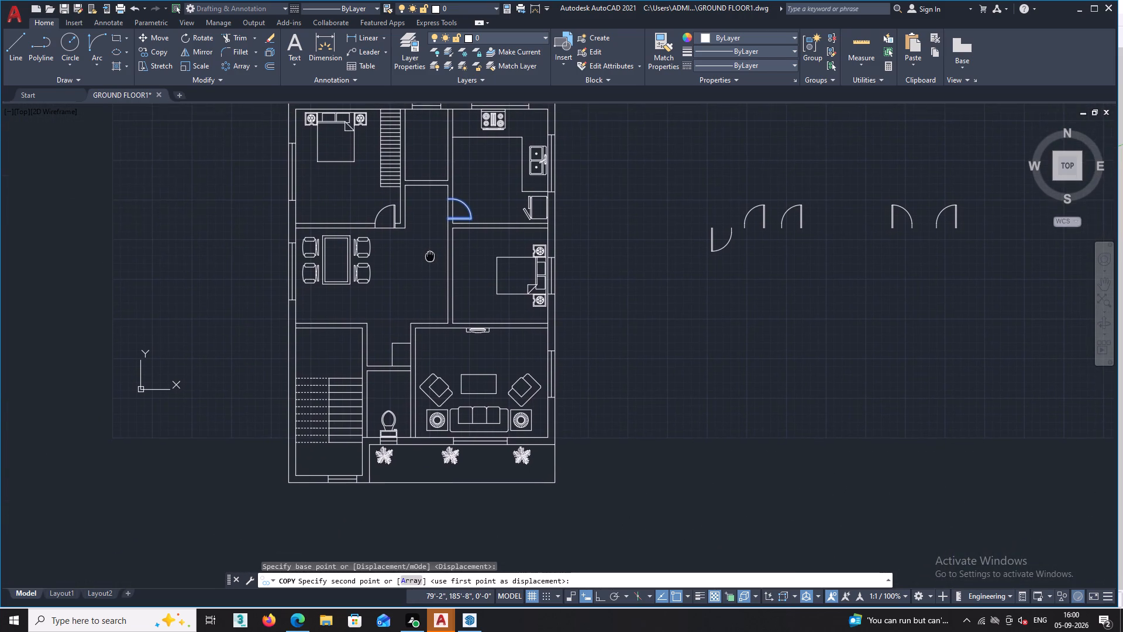
pyautogui.moveTo(431, 255); pyautogui.dragTo(440, 241, button='middle')
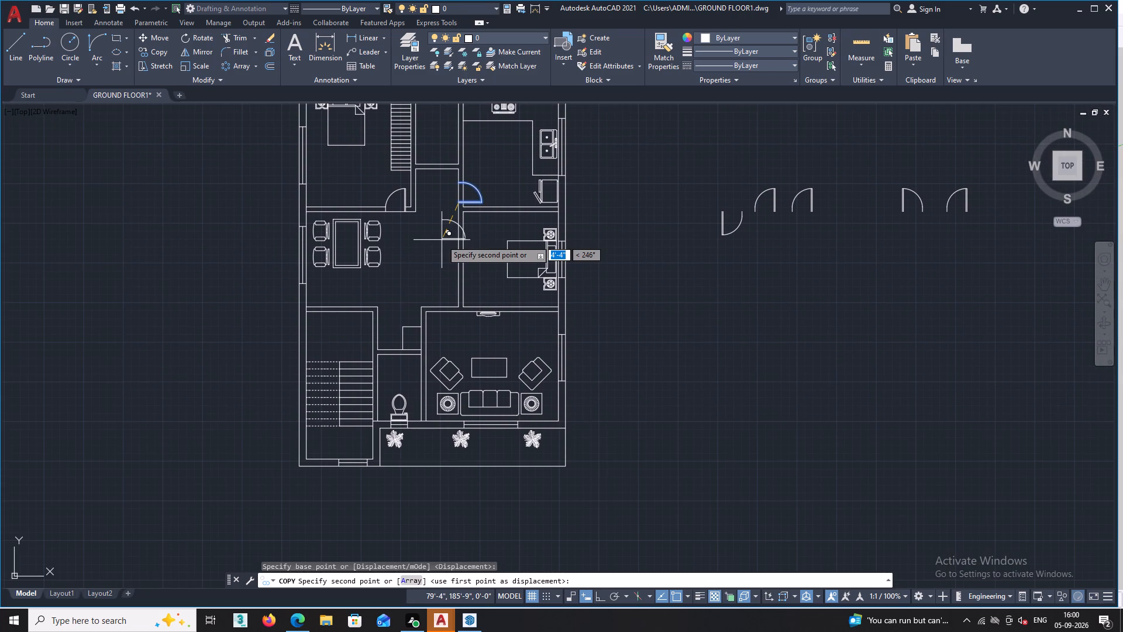
pyautogui.scroll(1, 463, 293)
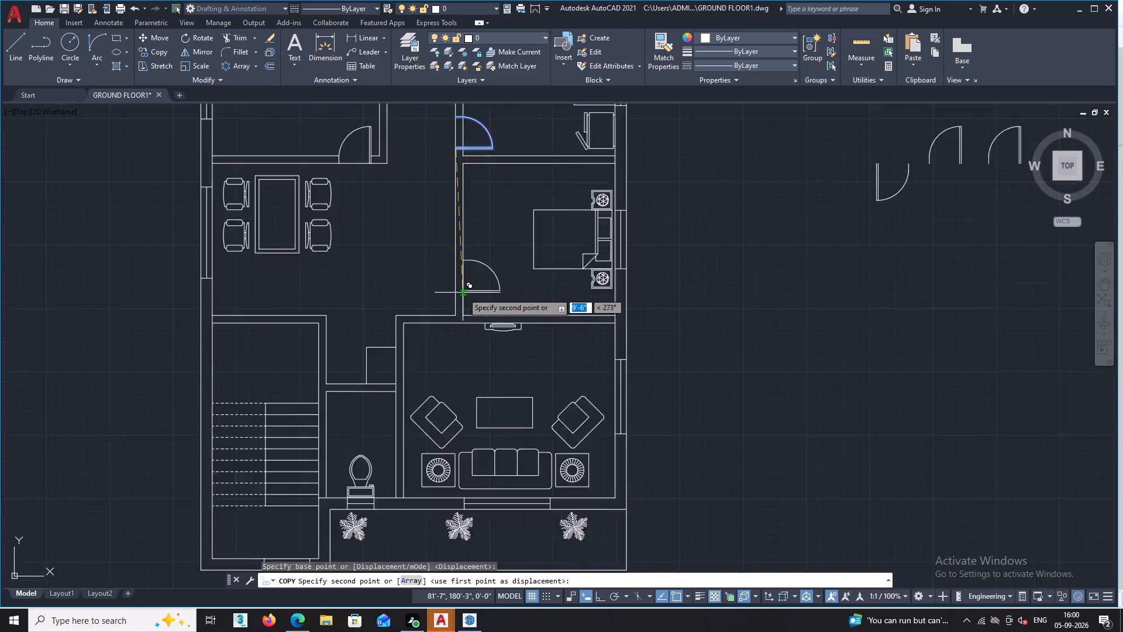
pyautogui.scroll(2, 463, 293)
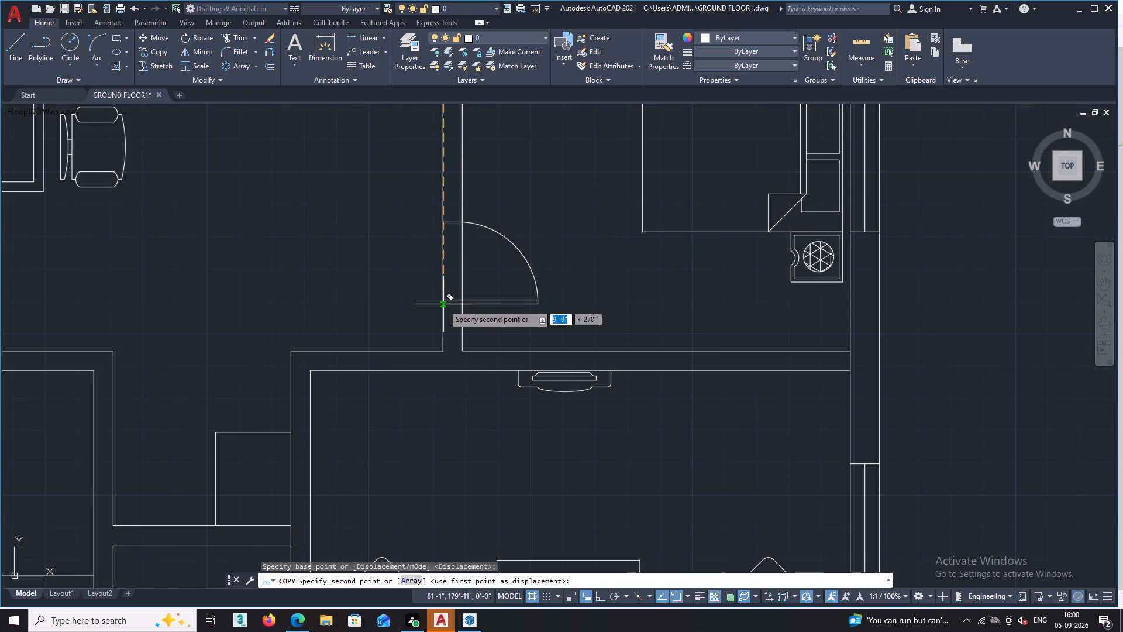
pyautogui.scroll(-2, 443, 304)
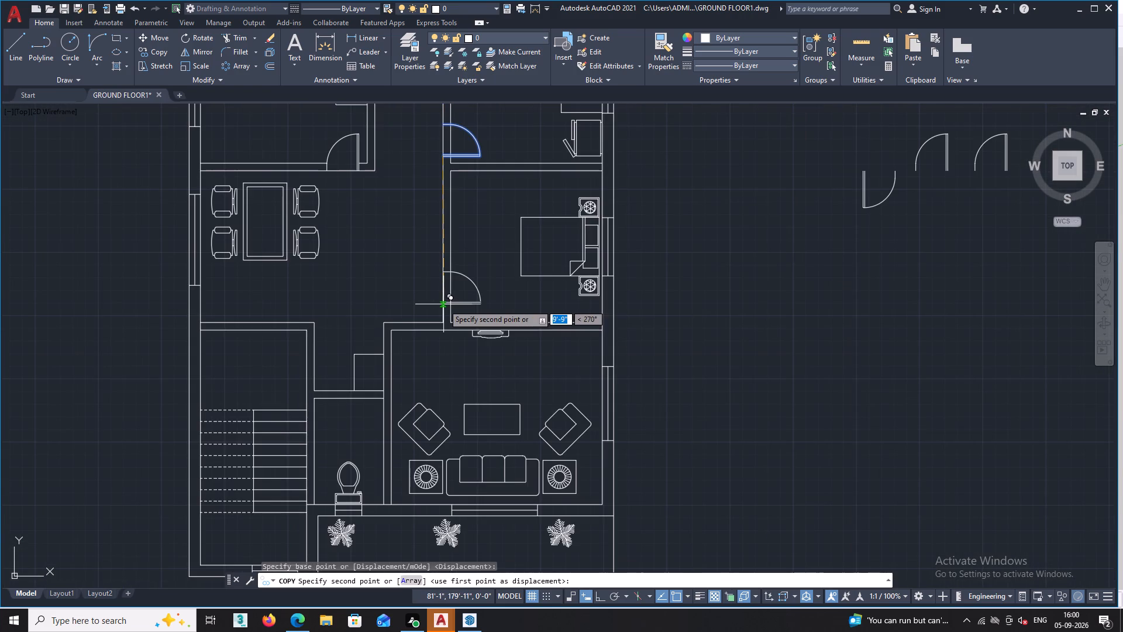
pyautogui.scroll(3, 440, 301)
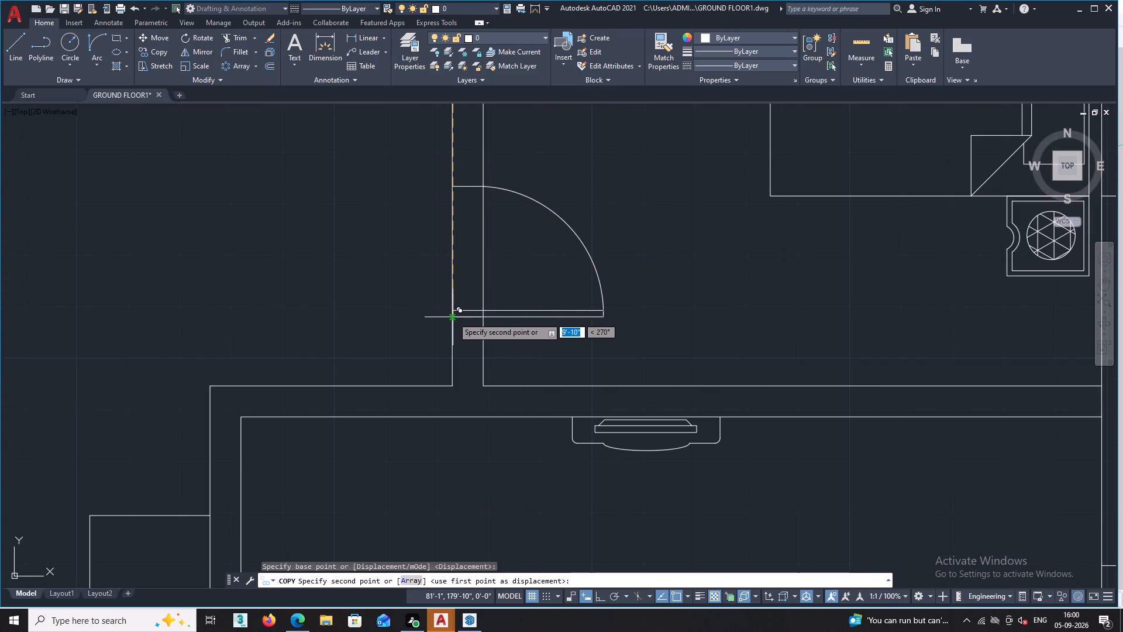
pyautogui.doubleClick(453, 317)
pyautogui.scroll(-7, 657, 344)
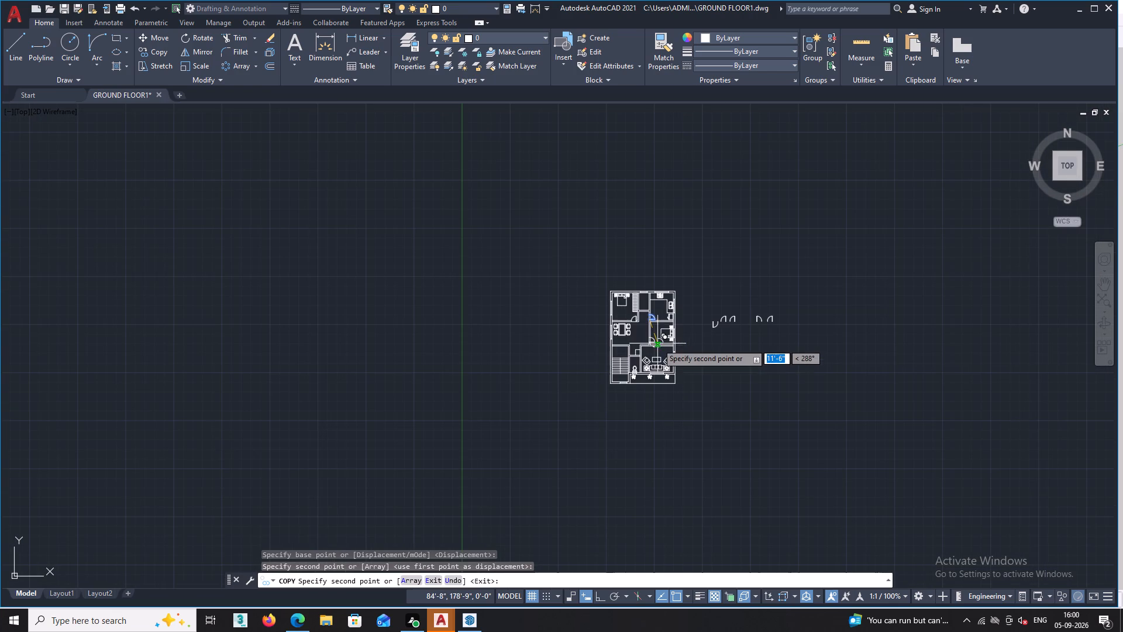
pyautogui.press('space')
# Copy the south-swinging door by its east jamb's north end onto the living room north wall's outer face, near the room's northwest corner.
pyautogui.scroll(2, 692, 376)
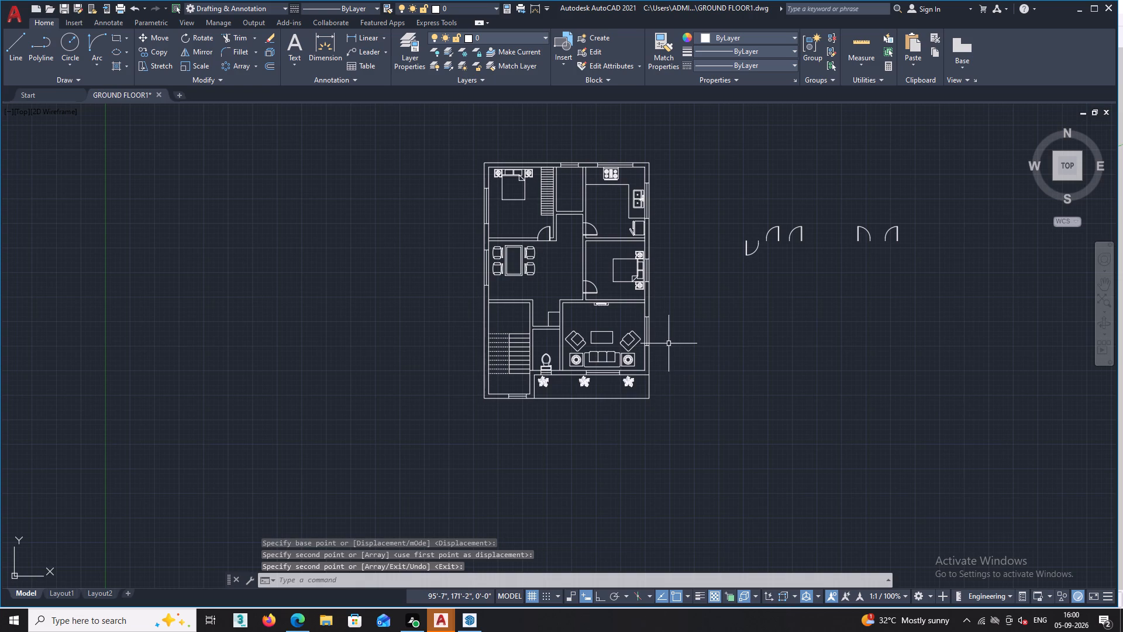
pyautogui.scroll(2, 773, 266)
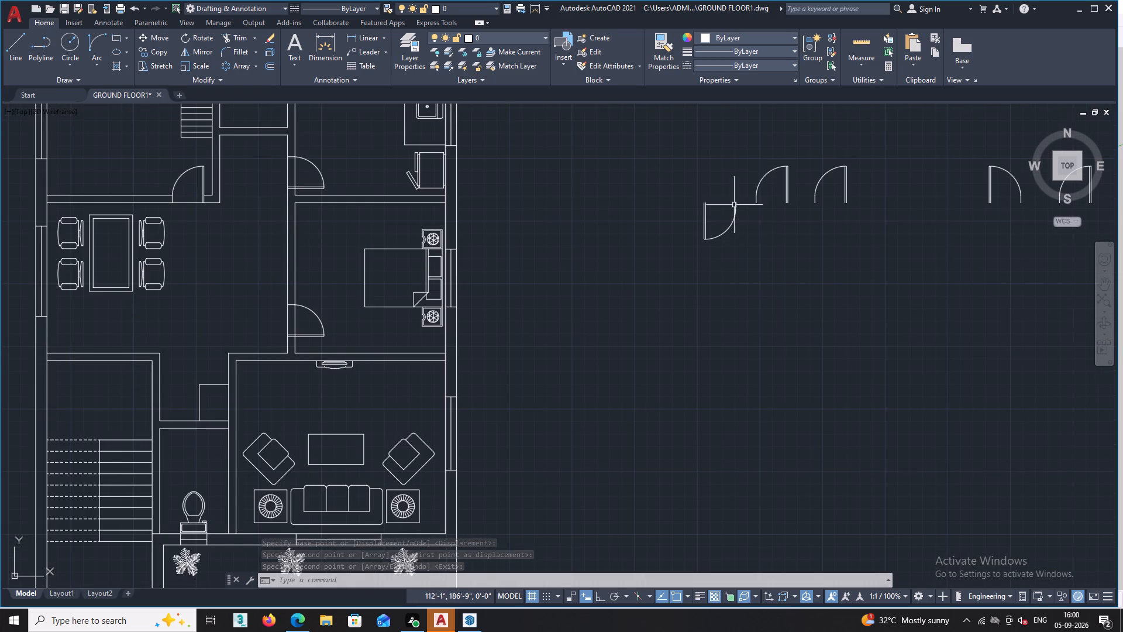
pyautogui.click(739, 172)
pyautogui.moveTo(739, 172); pyautogui.dragTo(737, 178)
pyautogui.click(633, 283)
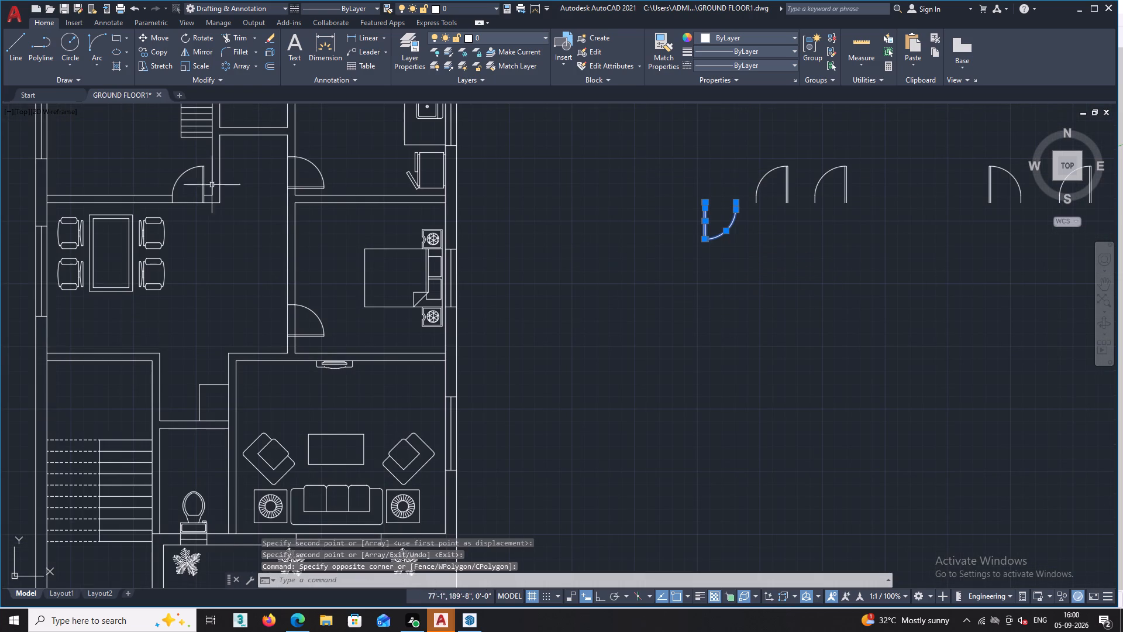
pyautogui.doubleClick(157, 49)
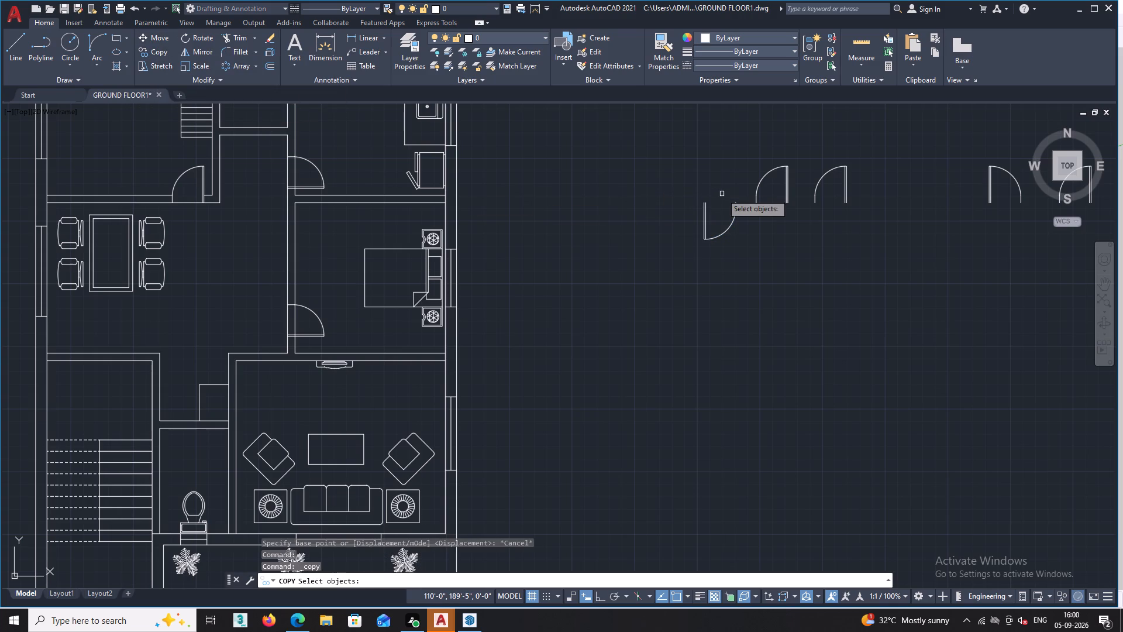
pyautogui.click(745, 187)
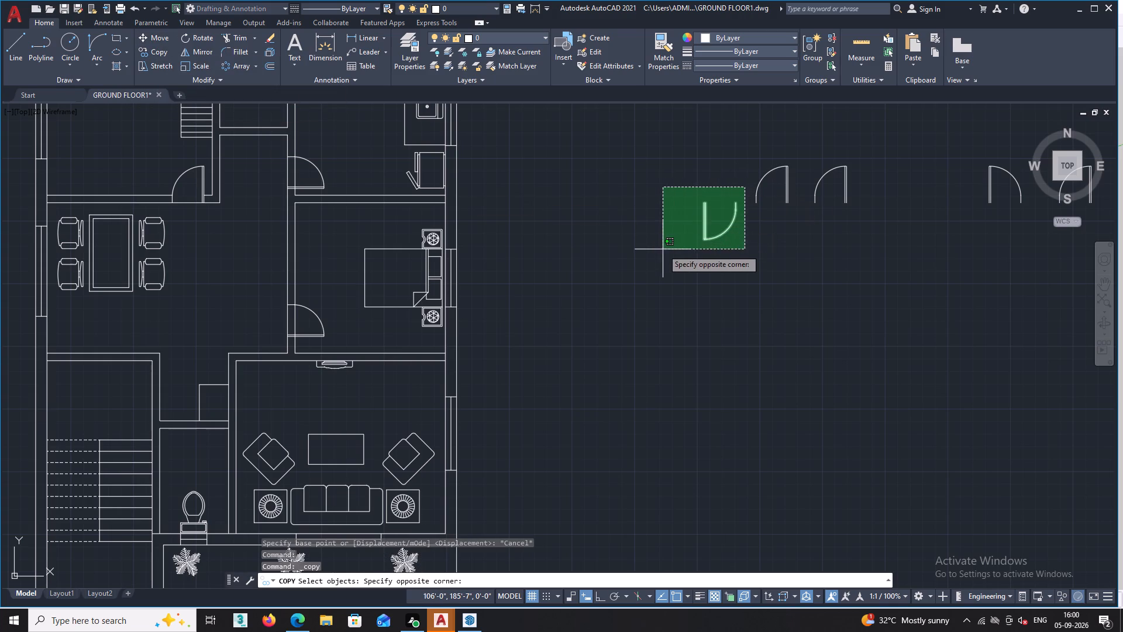
pyautogui.click(663, 255)
pyautogui.rightClick(621, 222)
pyautogui.scroll(2, 731, 214)
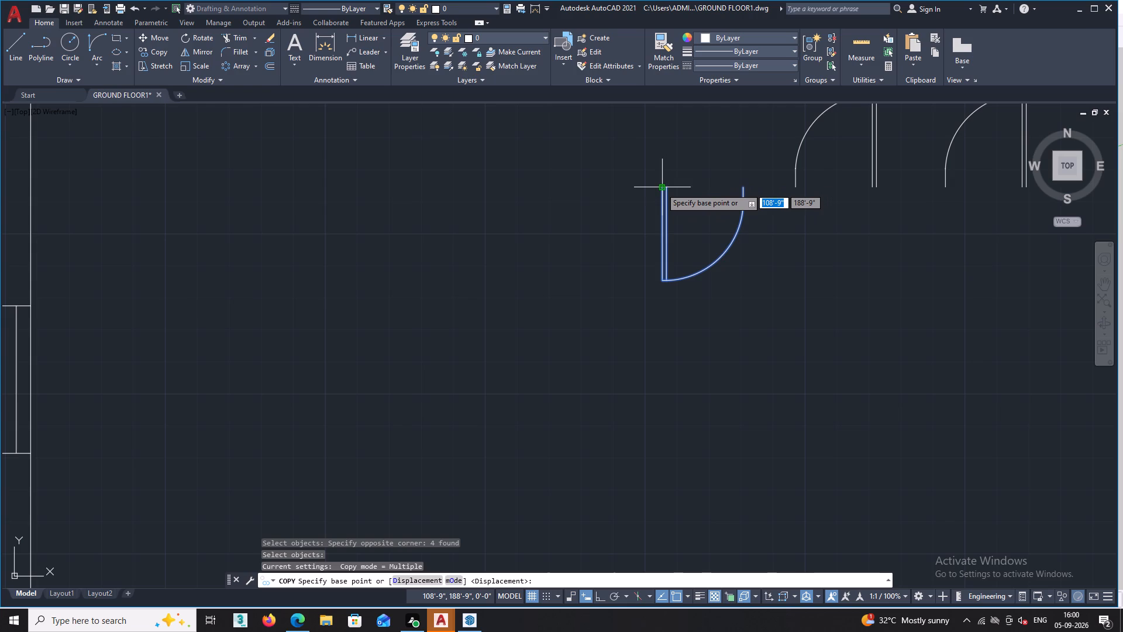
pyautogui.click(743, 187)
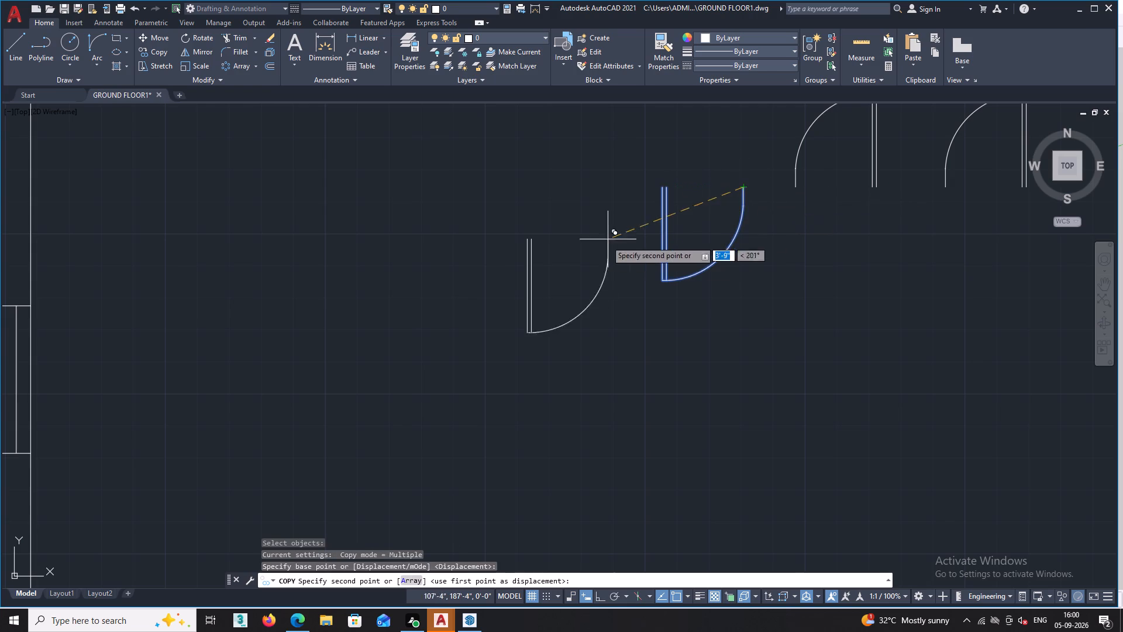
pyautogui.scroll(-4, 504, 291)
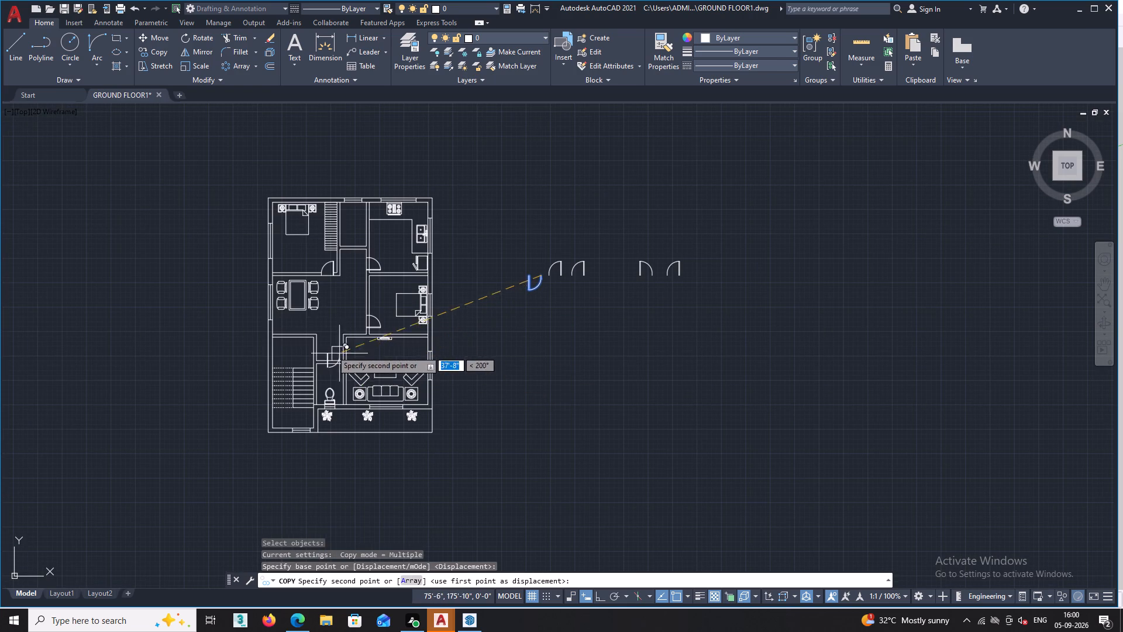
pyautogui.scroll(3, 361, 346)
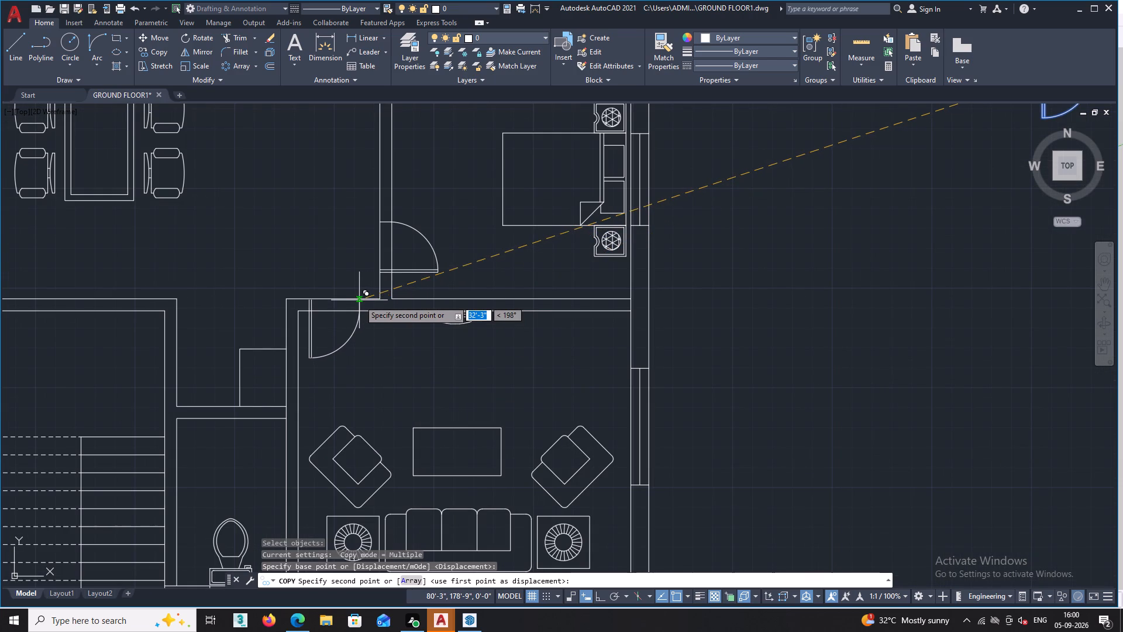
pyautogui.scroll(3, 360, 299)
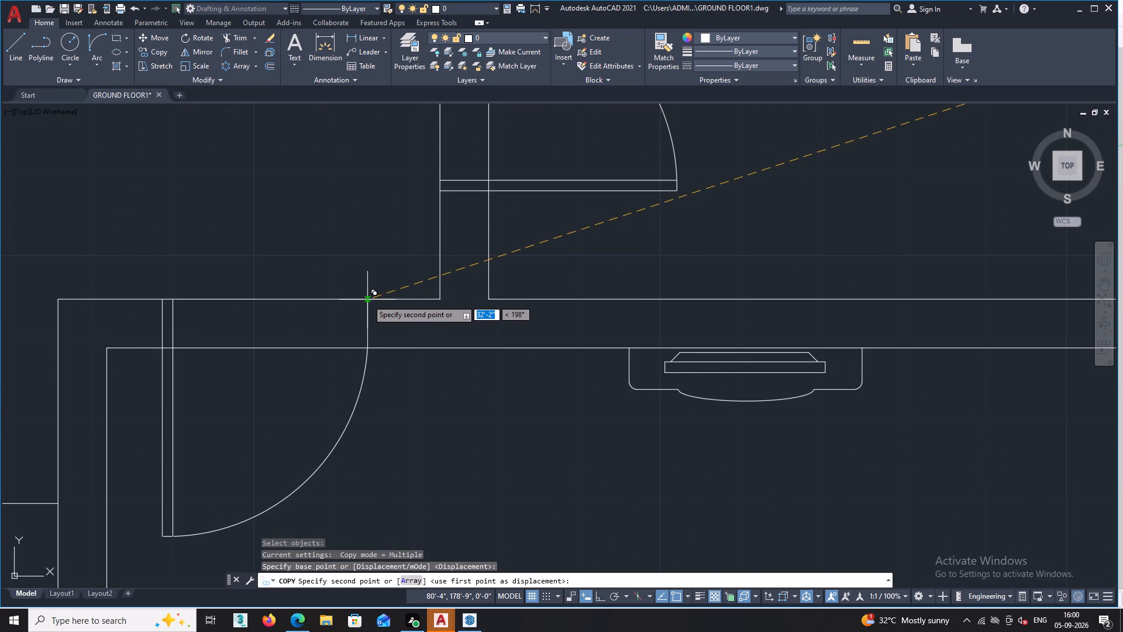
pyautogui.click(367, 300)
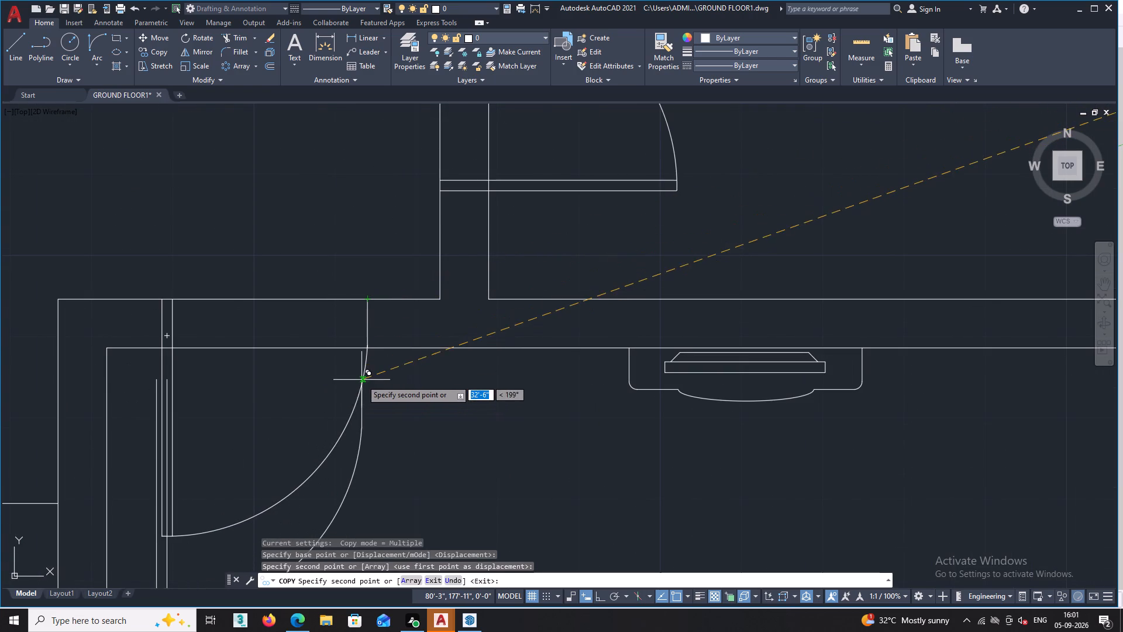
# Place another copy of the same south-swinging door on the north face of the toilet's north wall, then end the Copy command.
pyautogui.scroll(-6, 378, 365)
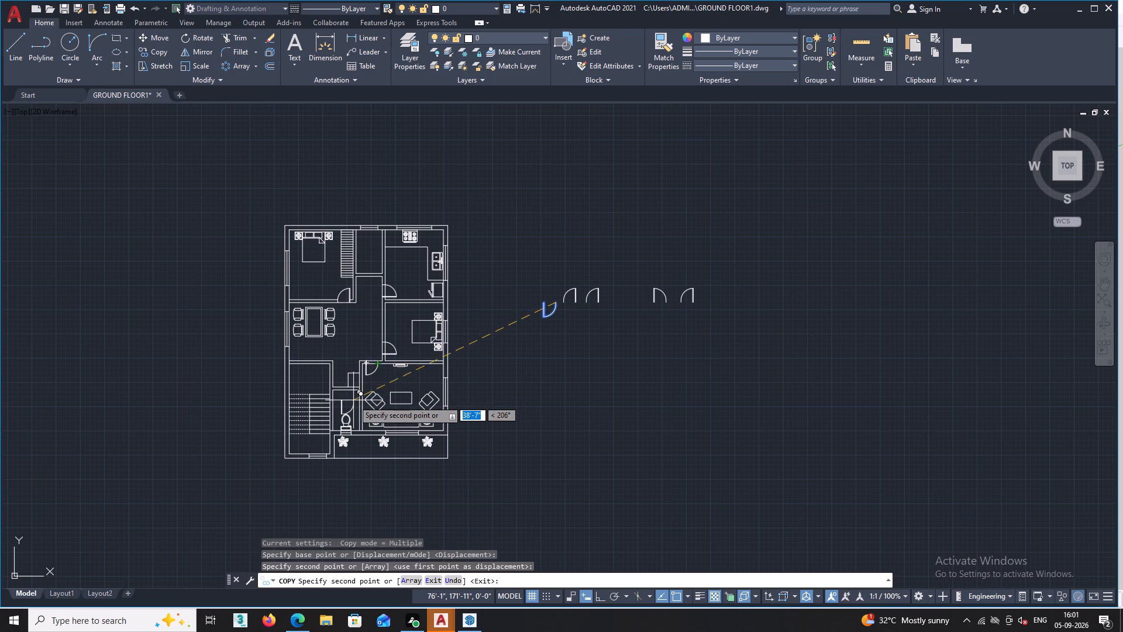
pyautogui.scroll(2, 349, 392)
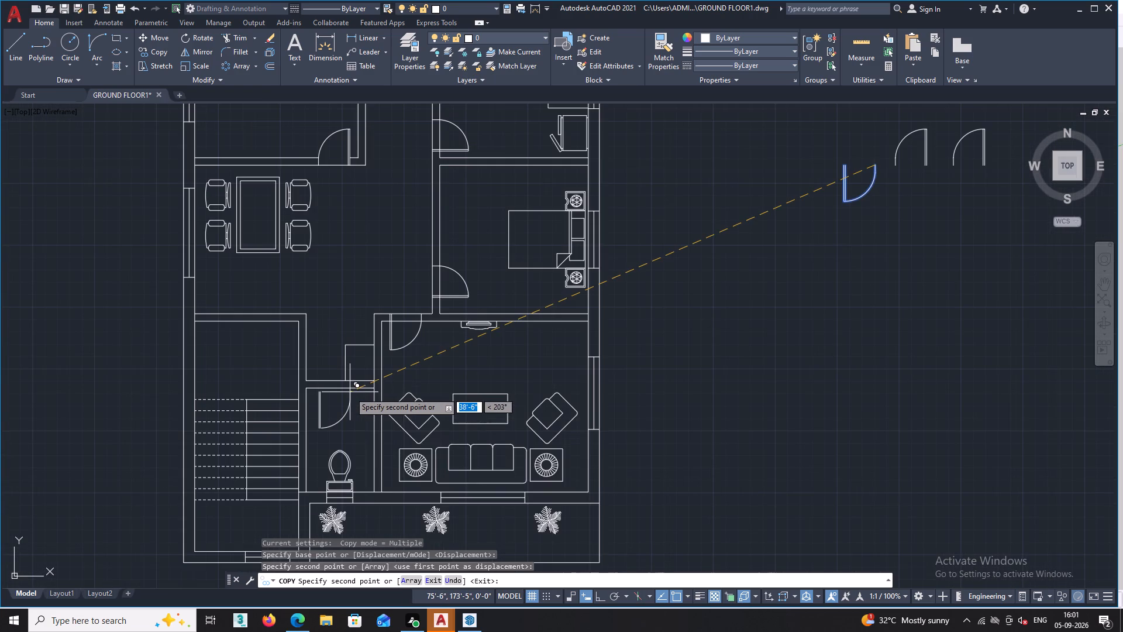
pyautogui.scroll(2, 343, 391)
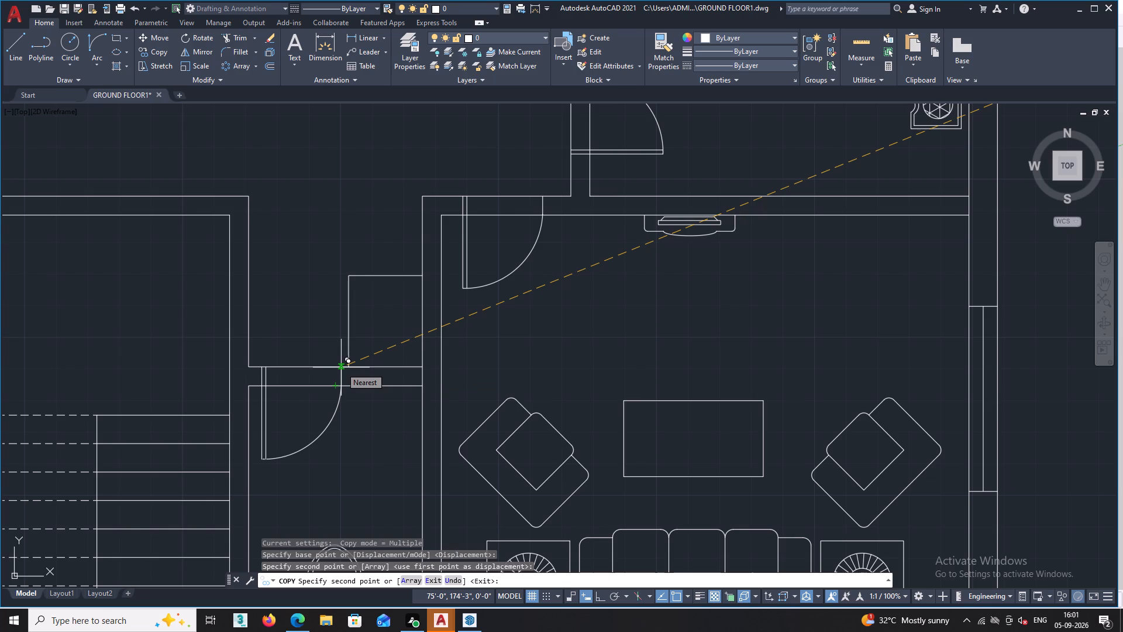
pyautogui.doubleClick(341, 367)
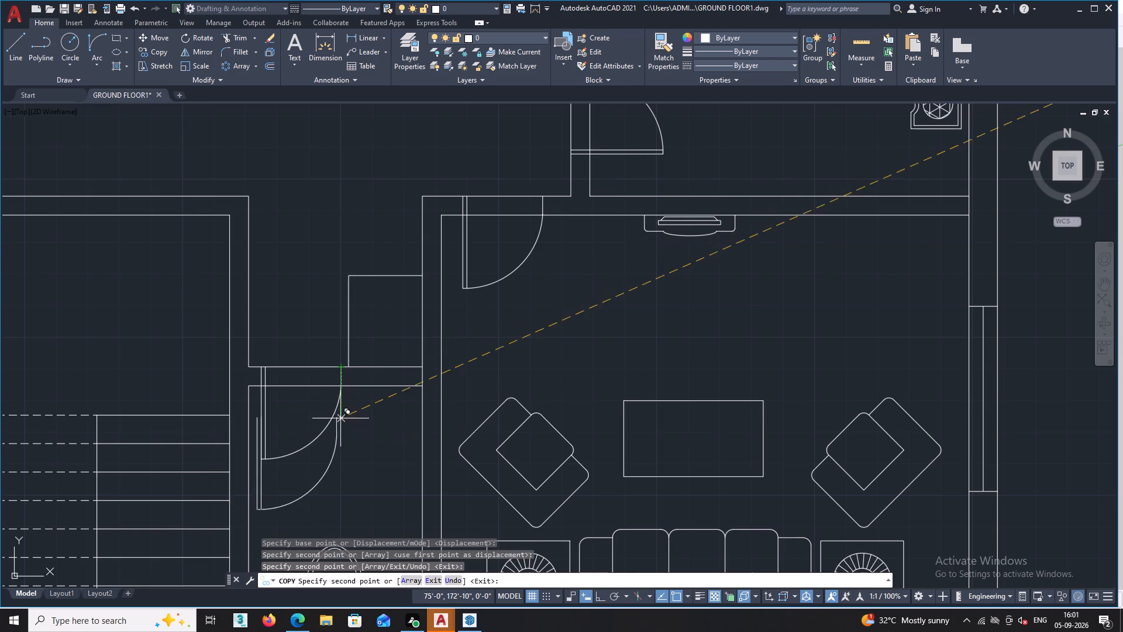
pyautogui.scroll(3, 346, 419)
pyautogui.scroll(-2, 346, 419)
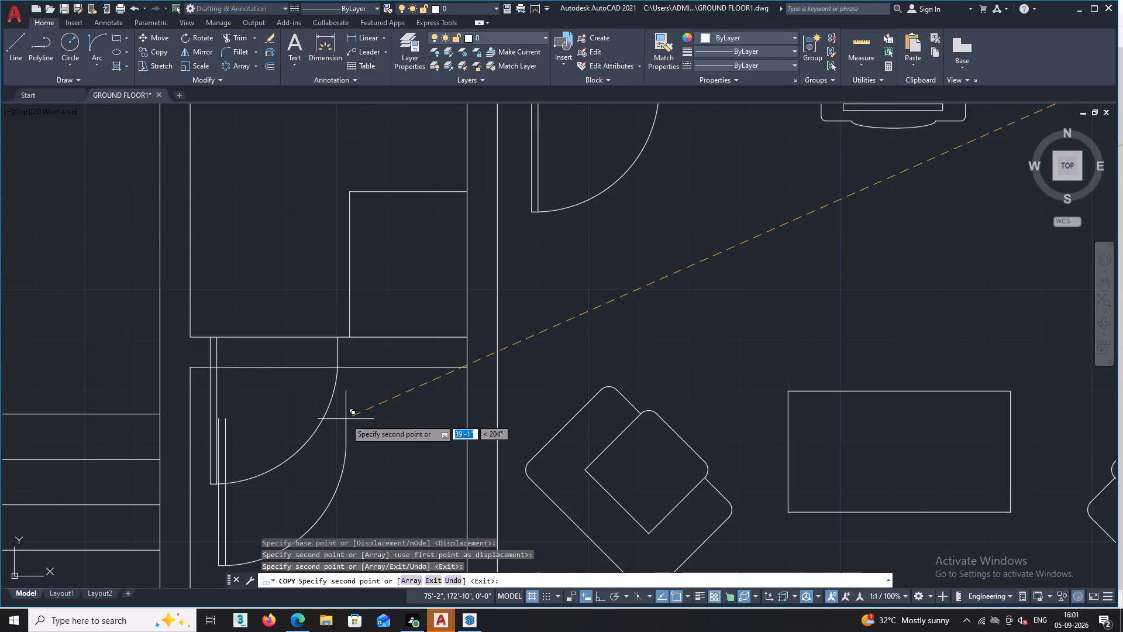
pyautogui.scroll(-2, 346, 419)
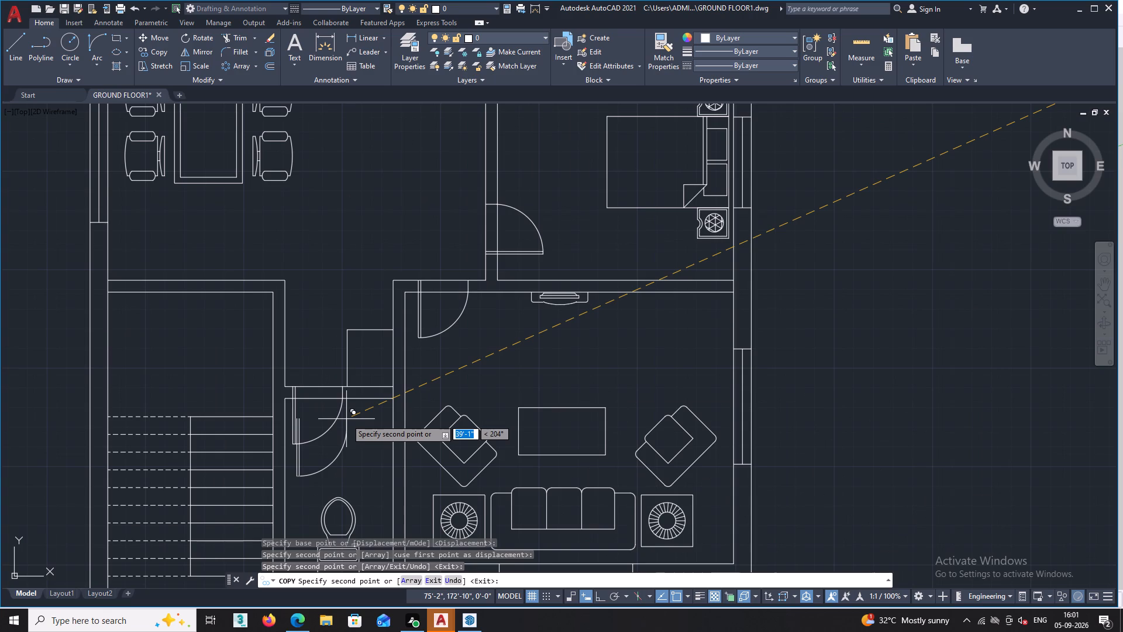
pyautogui.scroll(-1, 347, 419)
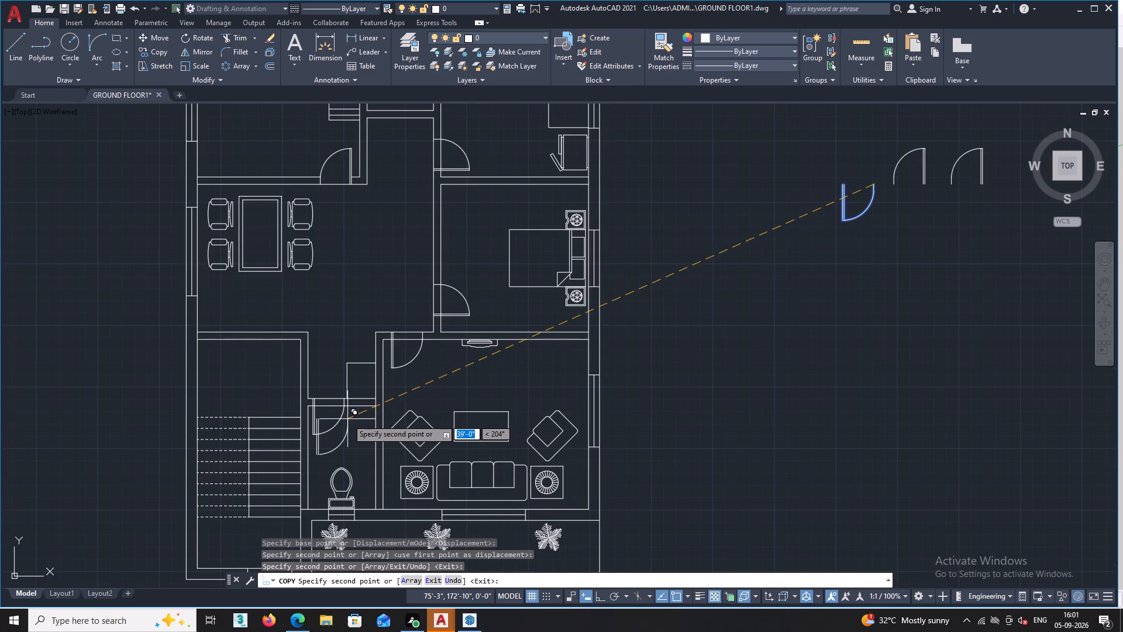
pyautogui.scroll(-1, 347, 419)
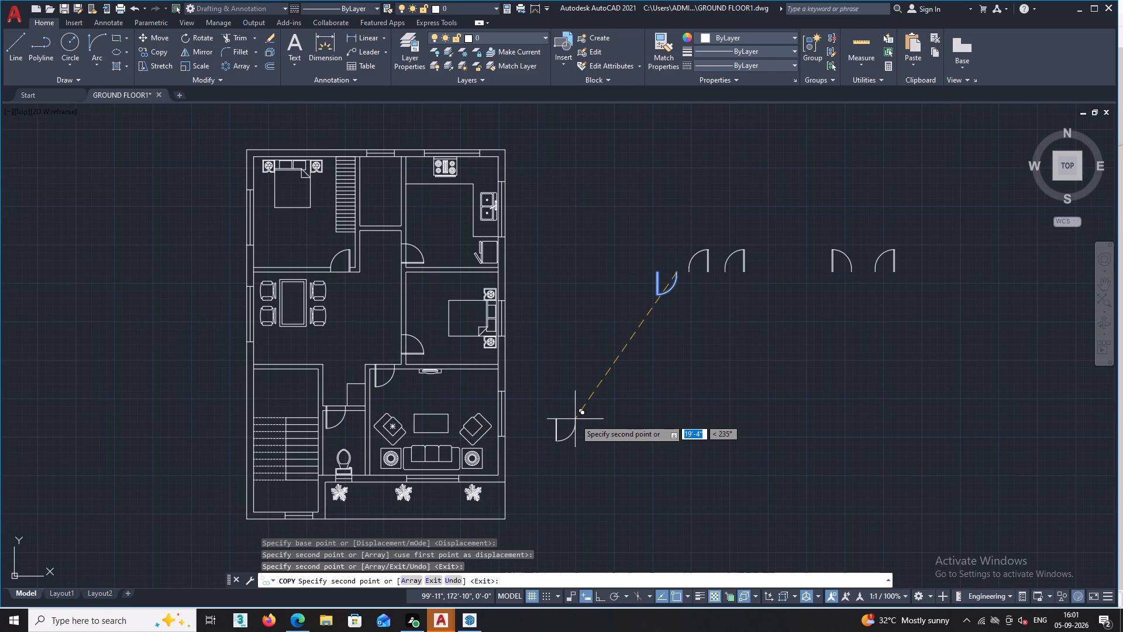
pyautogui.press('Escape')
pyautogui.scroll(2, 381, 353)
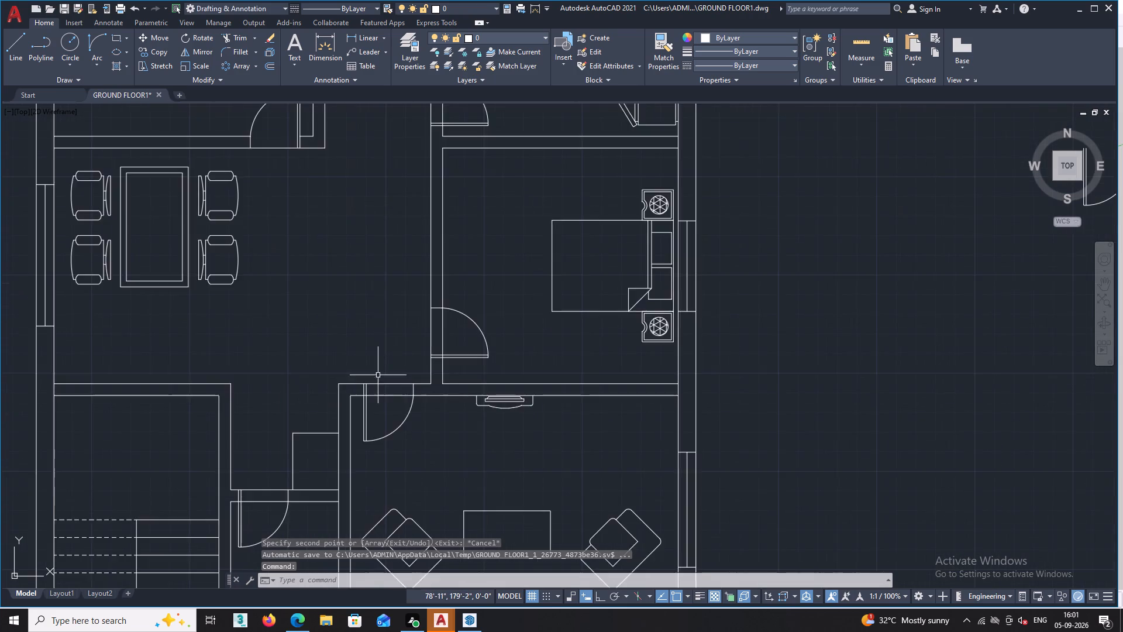
# Examine the living room and toilet doors, the staircase room's south wall and the spare door copies to choose the next door.
pyautogui.scroll(2, 376, 380)
pyautogui.scroll(2, 330, 421)
pyautogui.scroll(6, 367, 358)
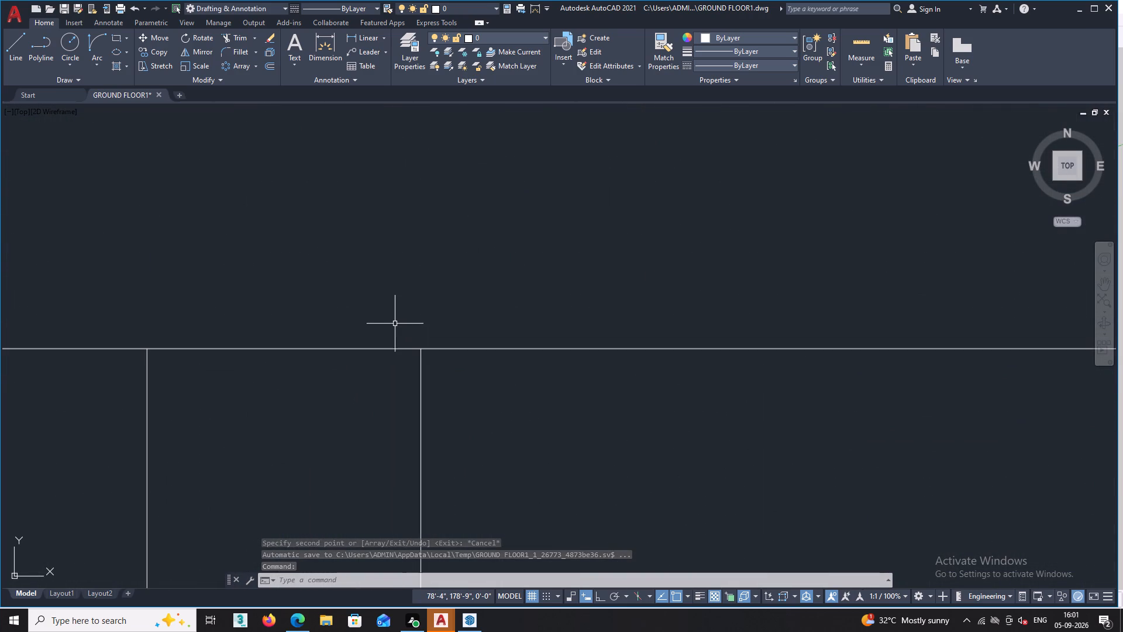
pyautogui.scroll(-14, 395, 324)
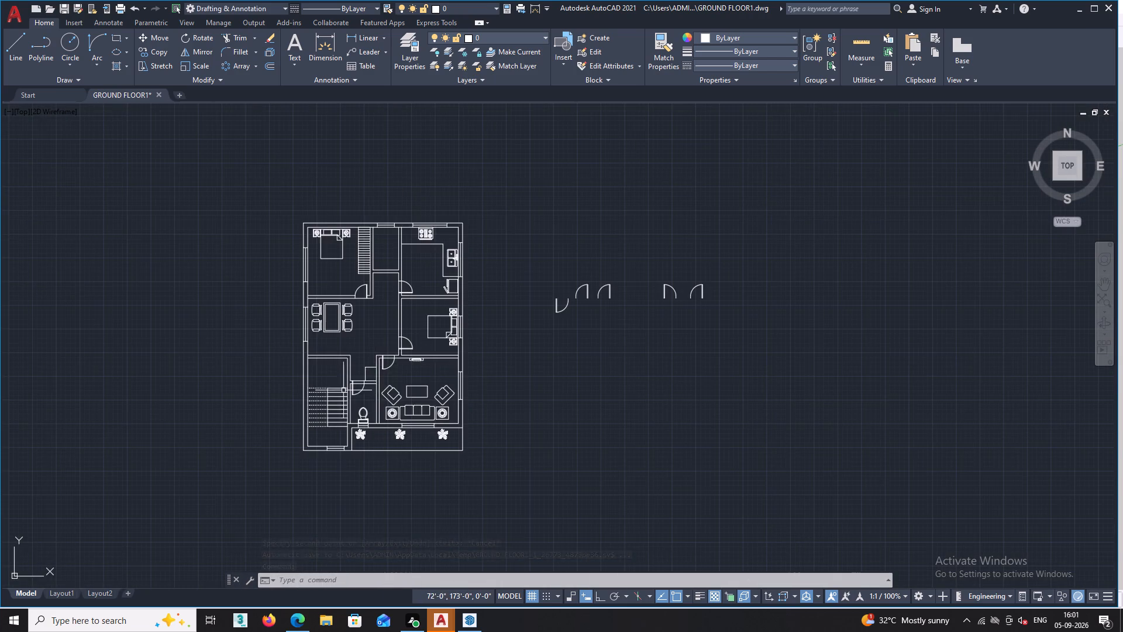
pyautogui.scroll(13, 353, 377)
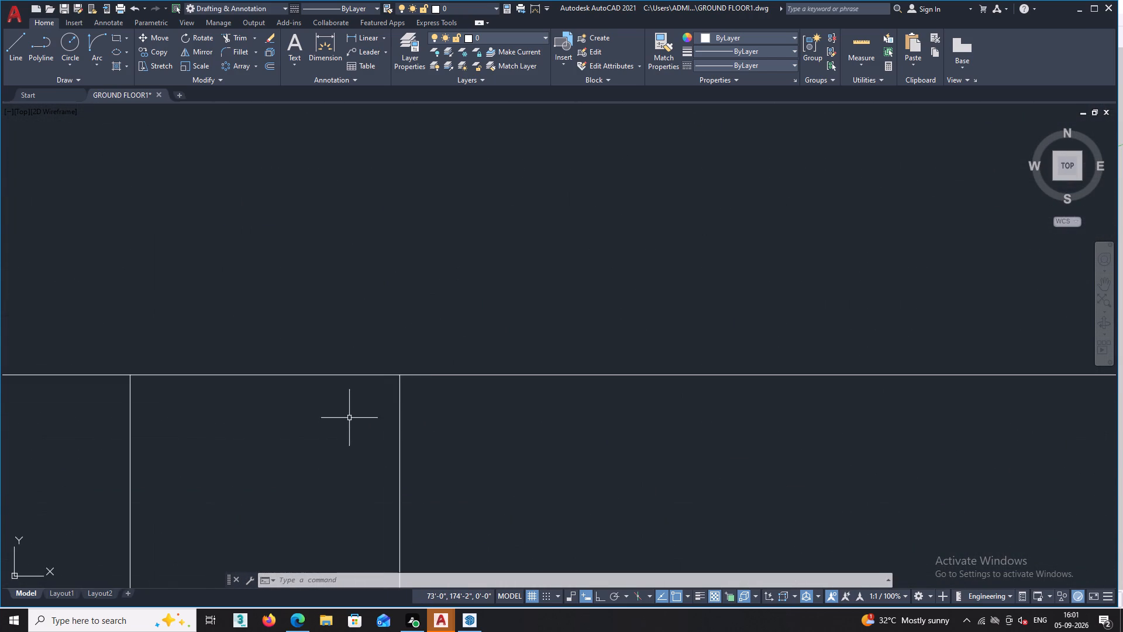
pyautogui.scroll(7, 403, 376)
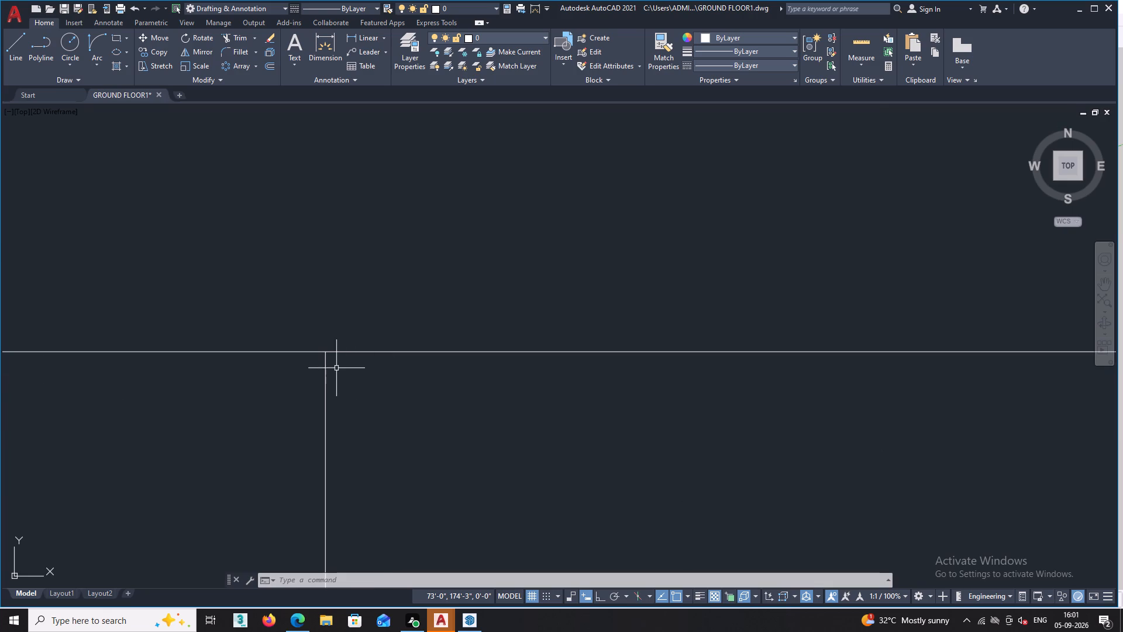
pyautogui.scroll(3, 322, 354)
pyautogui.scroll(-11, 322, 354)
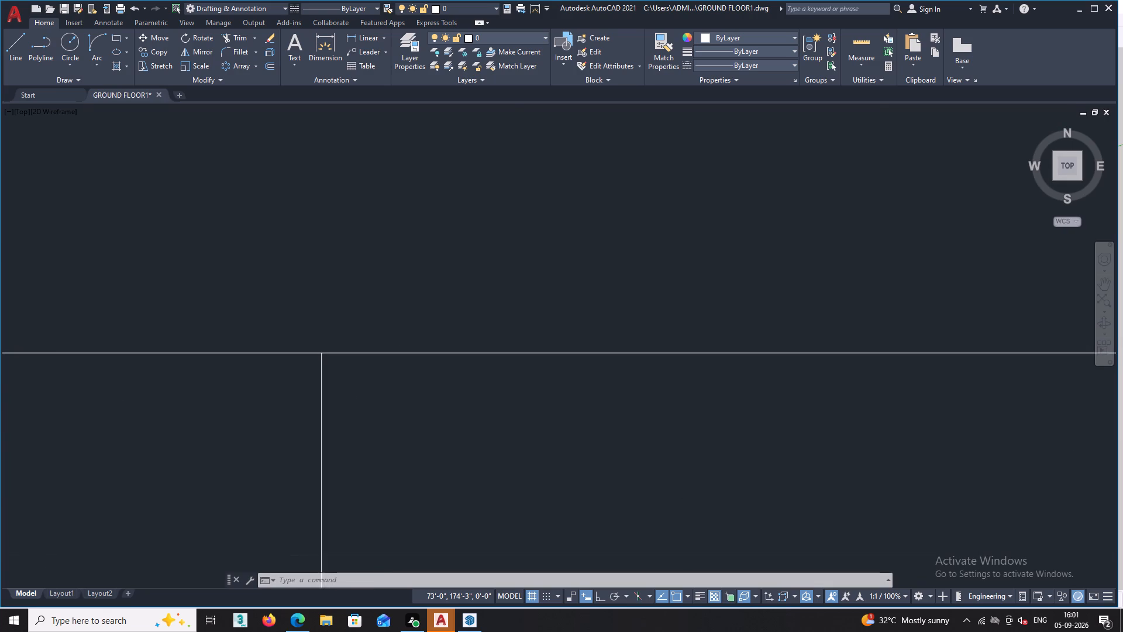
pyautogui.scroll(-11, 321, 356)
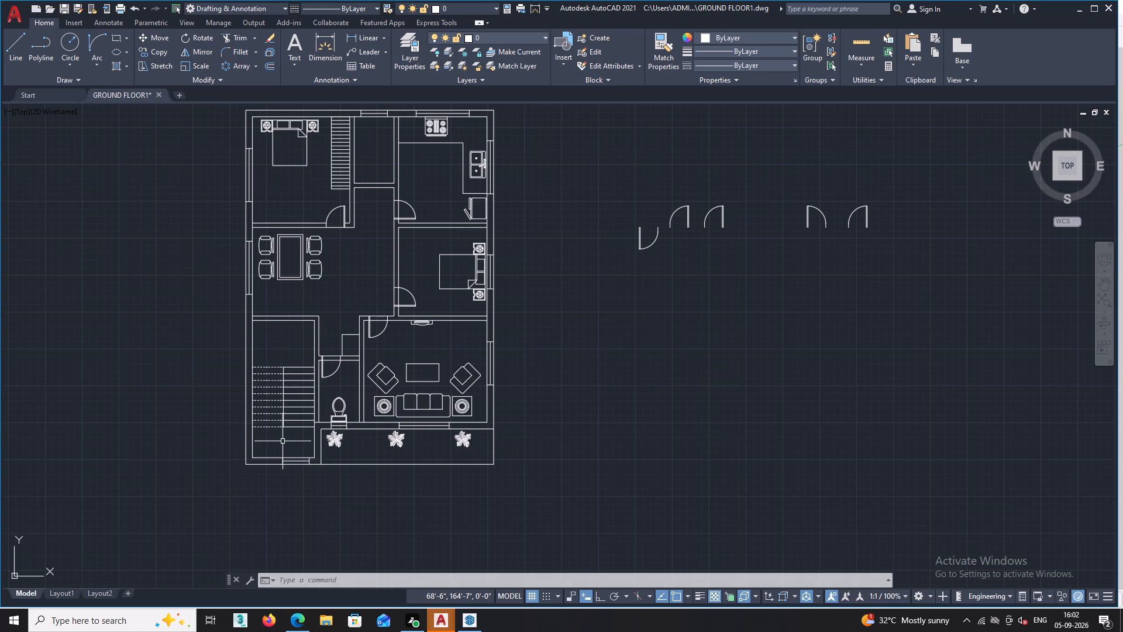
pyautogui.scroll(1, 283, 441)
pyautogui.scroll(-1, 283, 441)
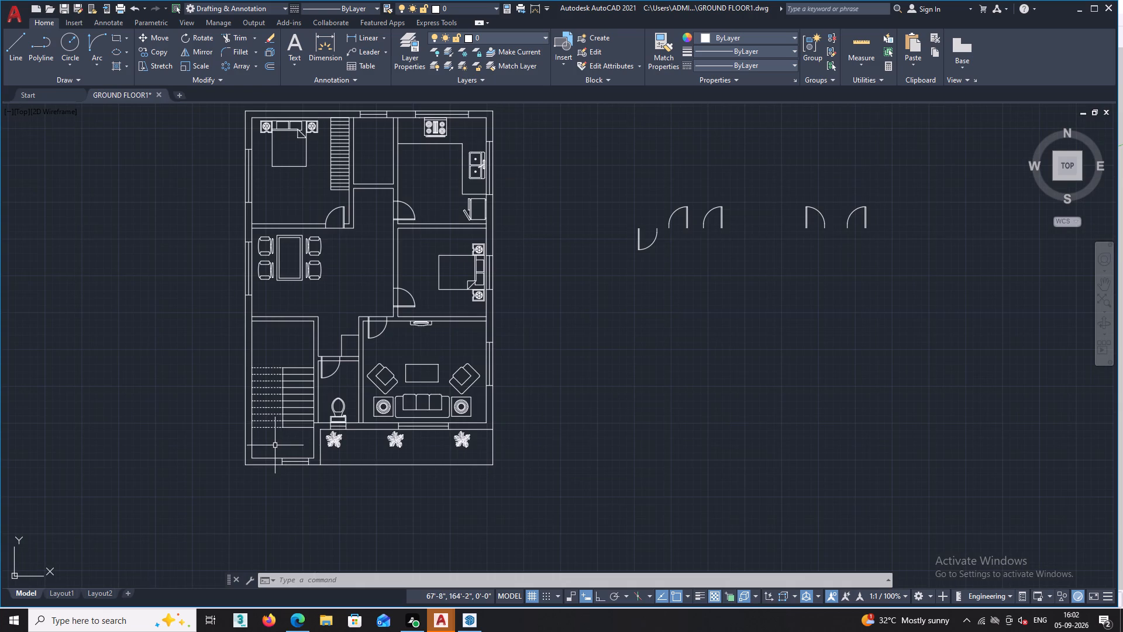
pyautogui.moveTo(282, 439); pyautogui.dragTo(383, 392, button='middle')
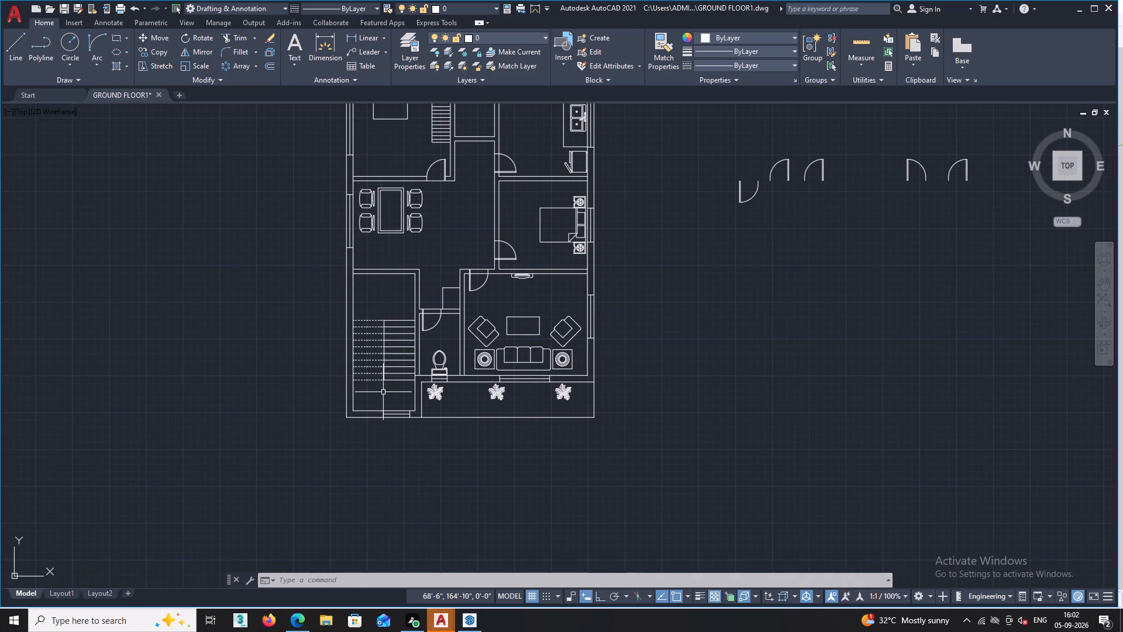
pyautogui.scroll(1, 399, 391)
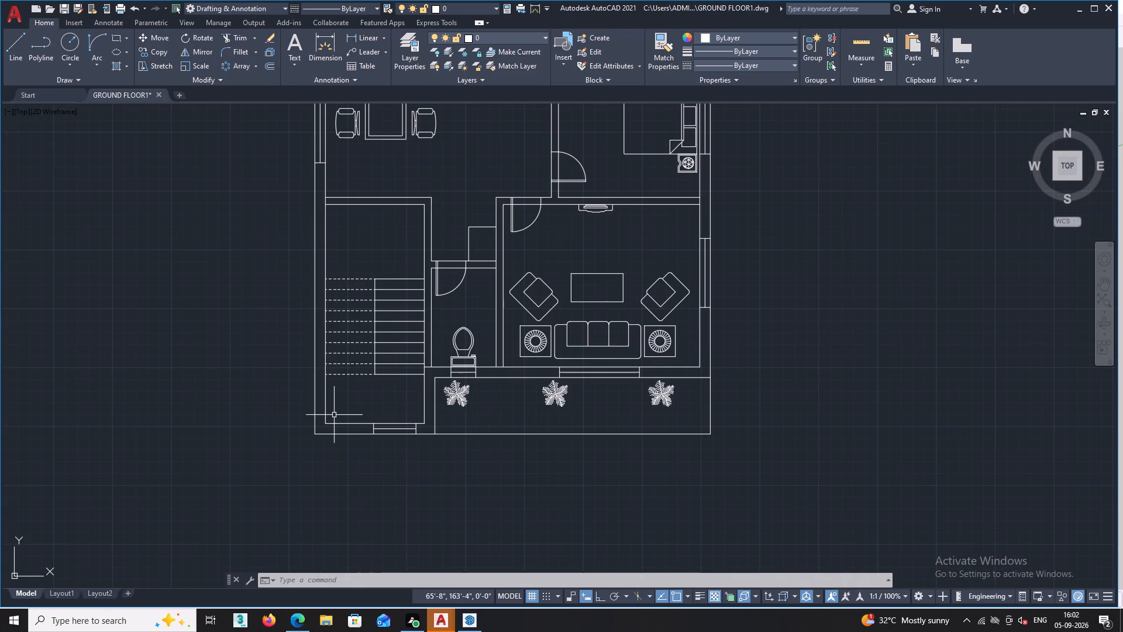
pyautogui.scroll(-1, 508, 419)
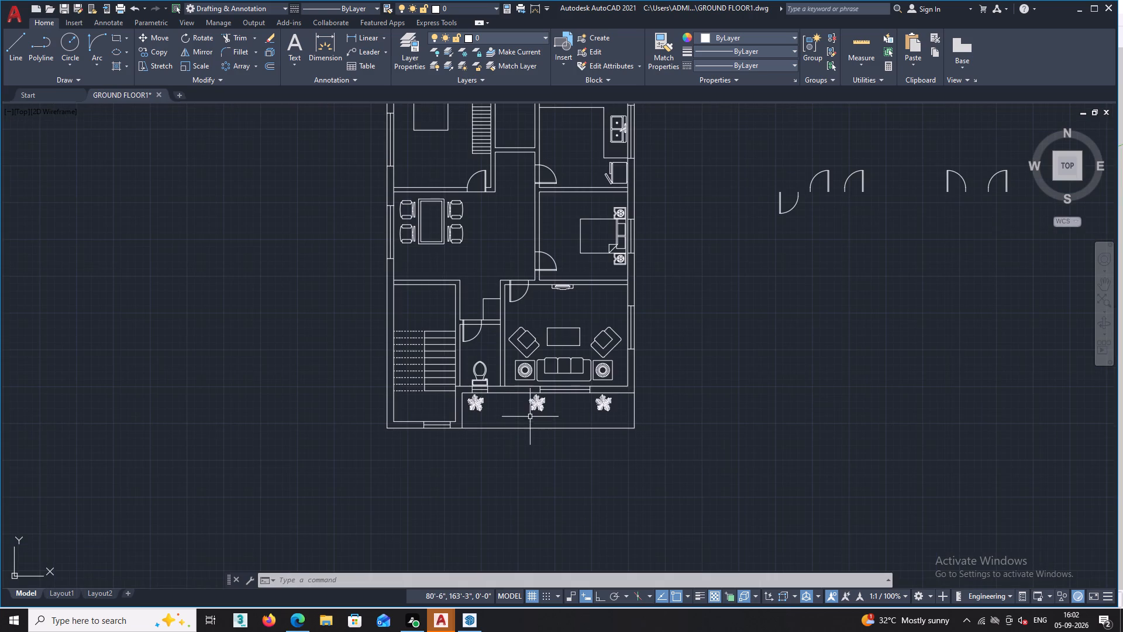
pyautogui.moveTo(653, 402); pyautogui.dragTo(564, 459, button='middle')
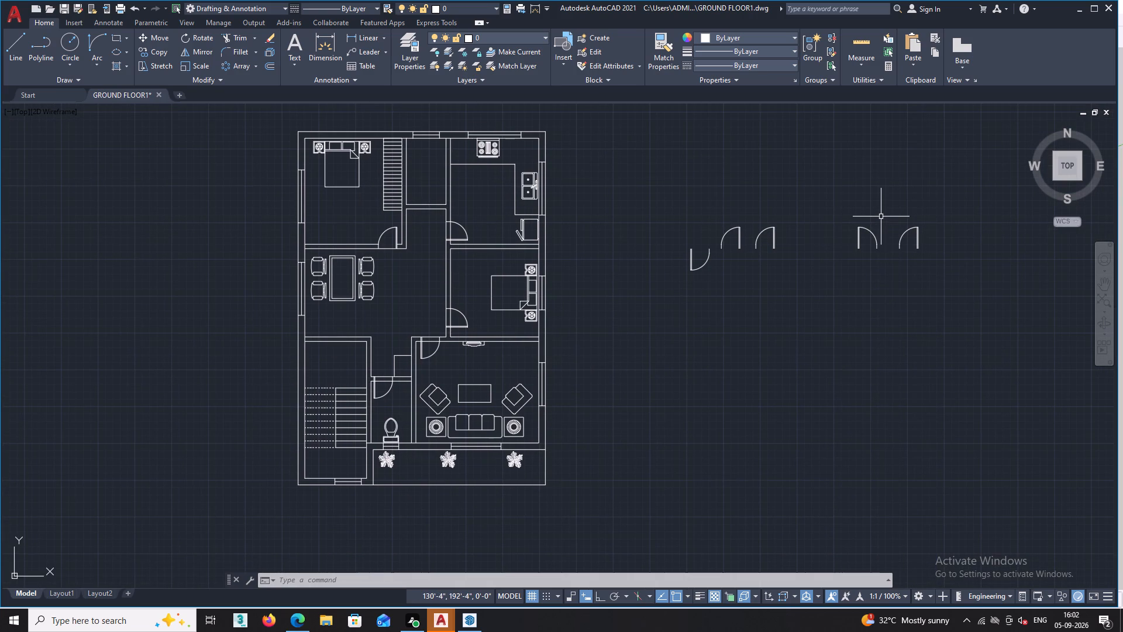
# Copy the spare north-swinging door with its west-side leaf and east jamb line by the jamb's south end onto the staircase south wall's outer face, west of the window.
pyautogui.click(881, 214)
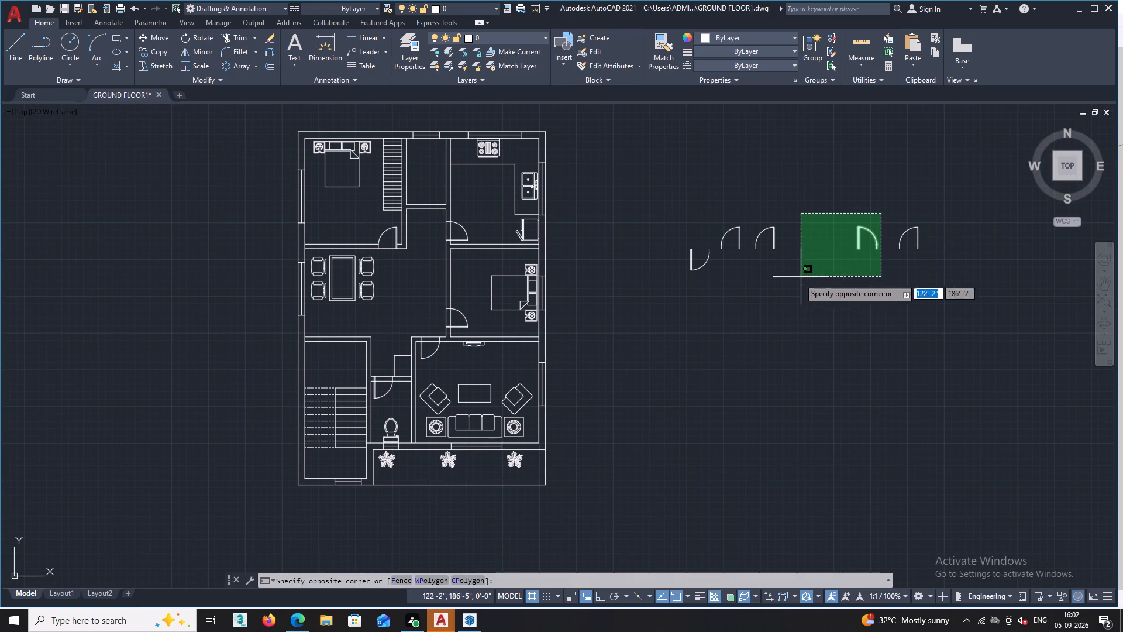
pyautogui.click(835, 287)
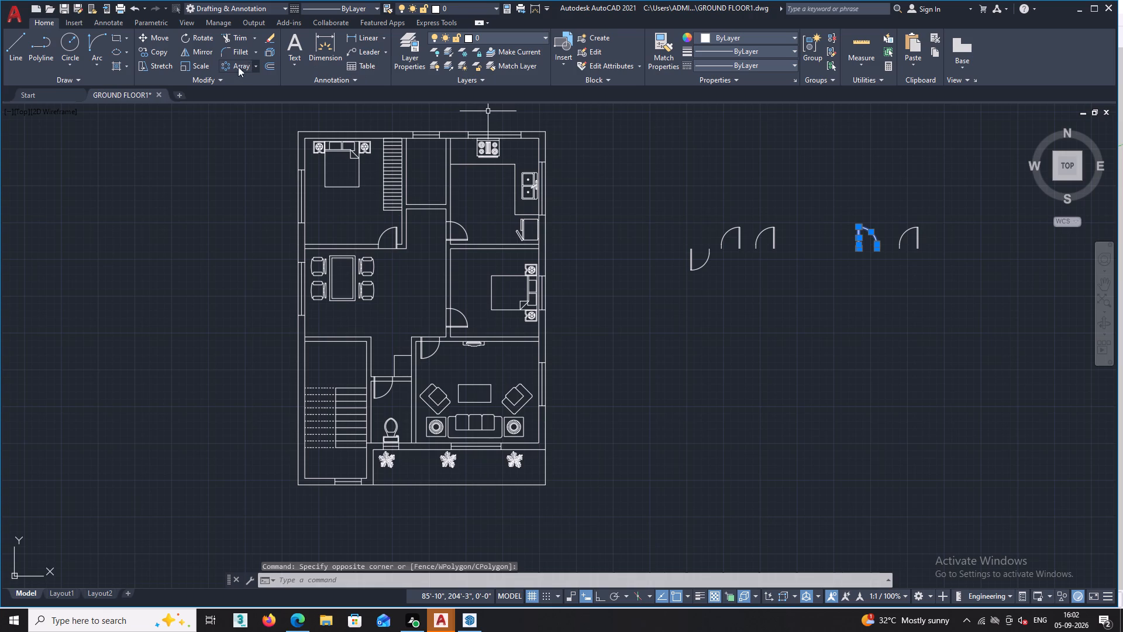
pyautogui.doubleClick(159, 51)
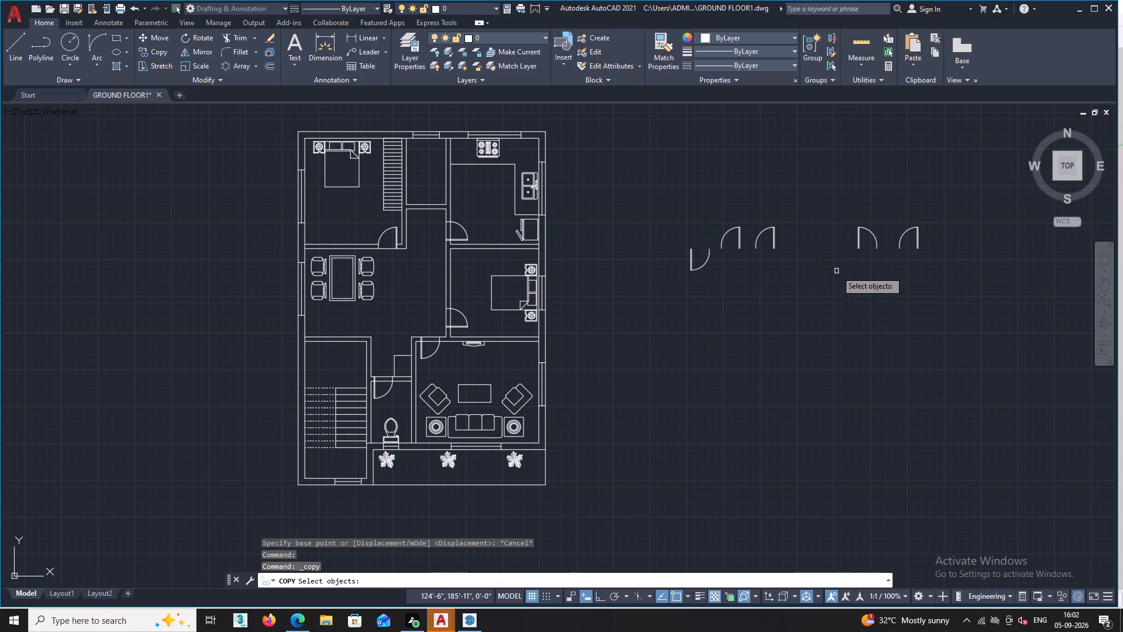
pyautogui.doubleClick(875, 217)
pyautogui.click(848, 279)
pyautogui.scroll(2, 870, 254)
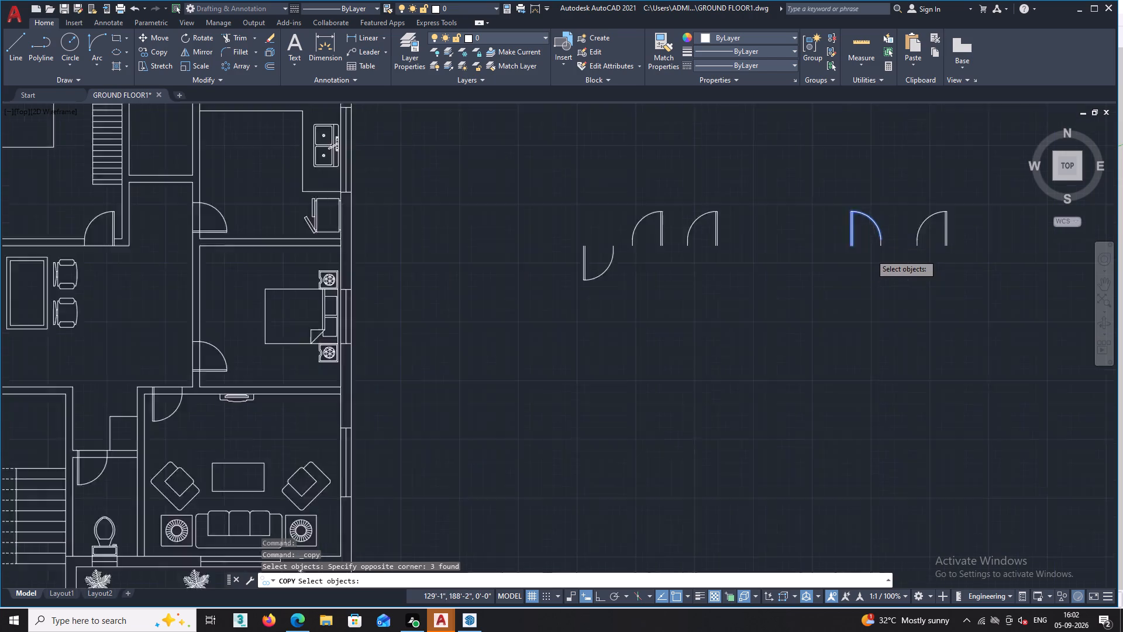
pyautogui.scroll(1, 870, 254)
pyautogui.scroll(2, 901, 217)
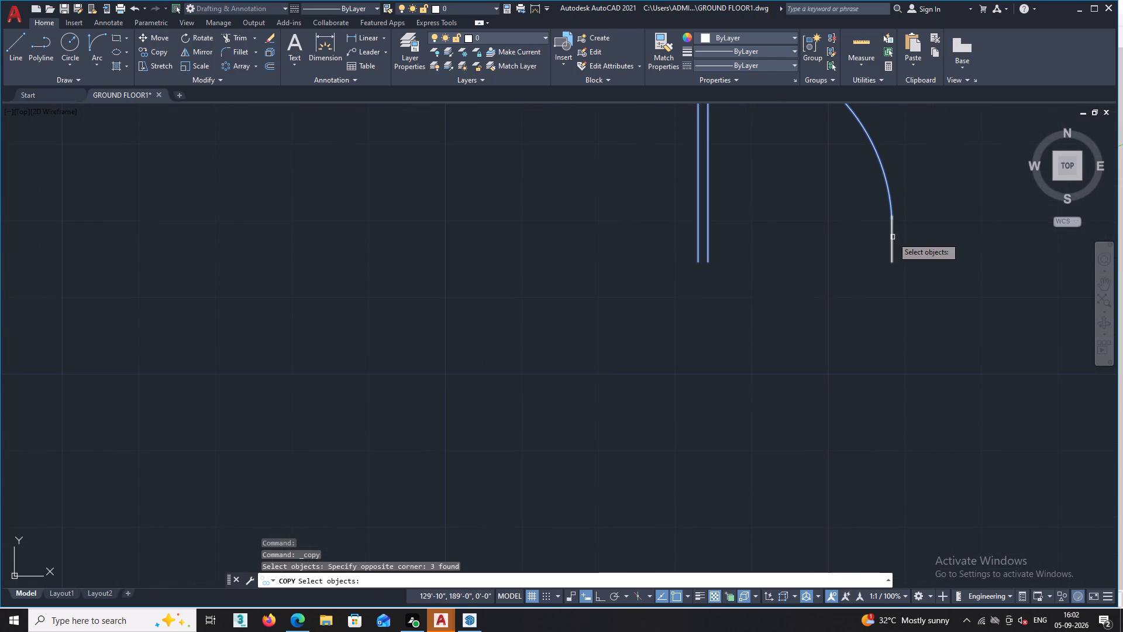
pyautogui.click(893, 237)
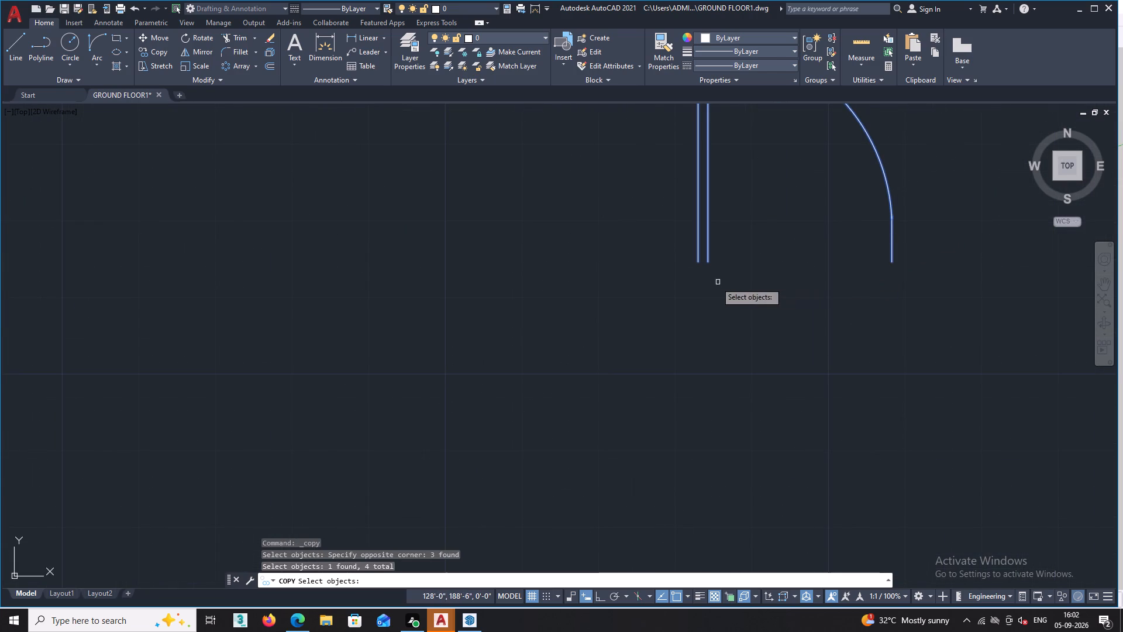
pyautogui.scroll(-2, 897, 277)
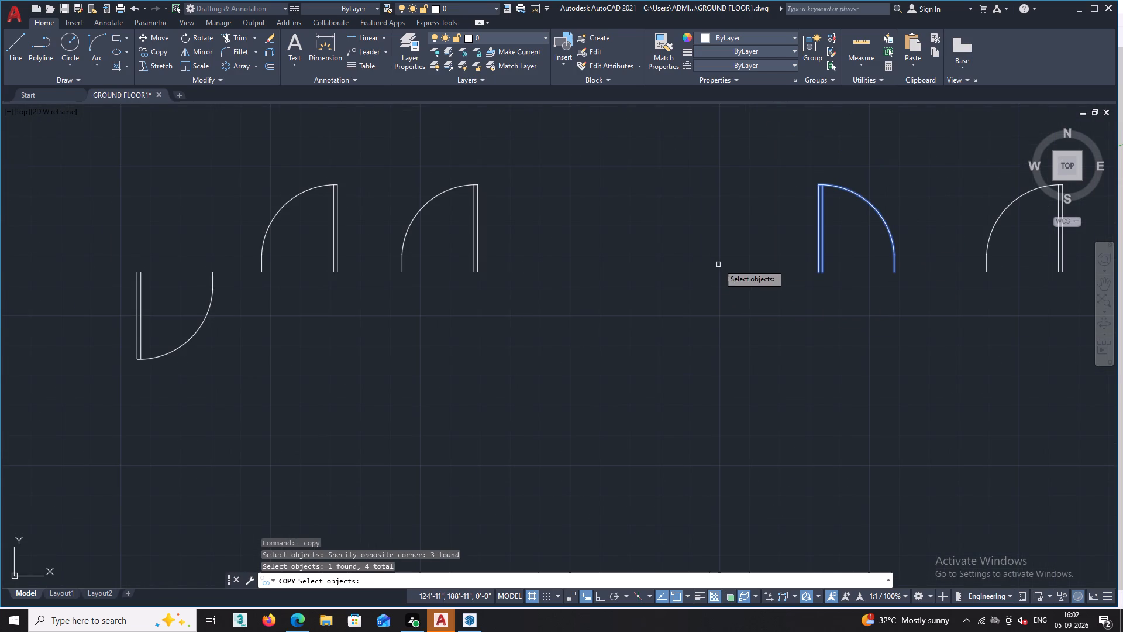
pyautogui.rightClick(718, 264)
pyautogui.scroll(1, 861, 337)
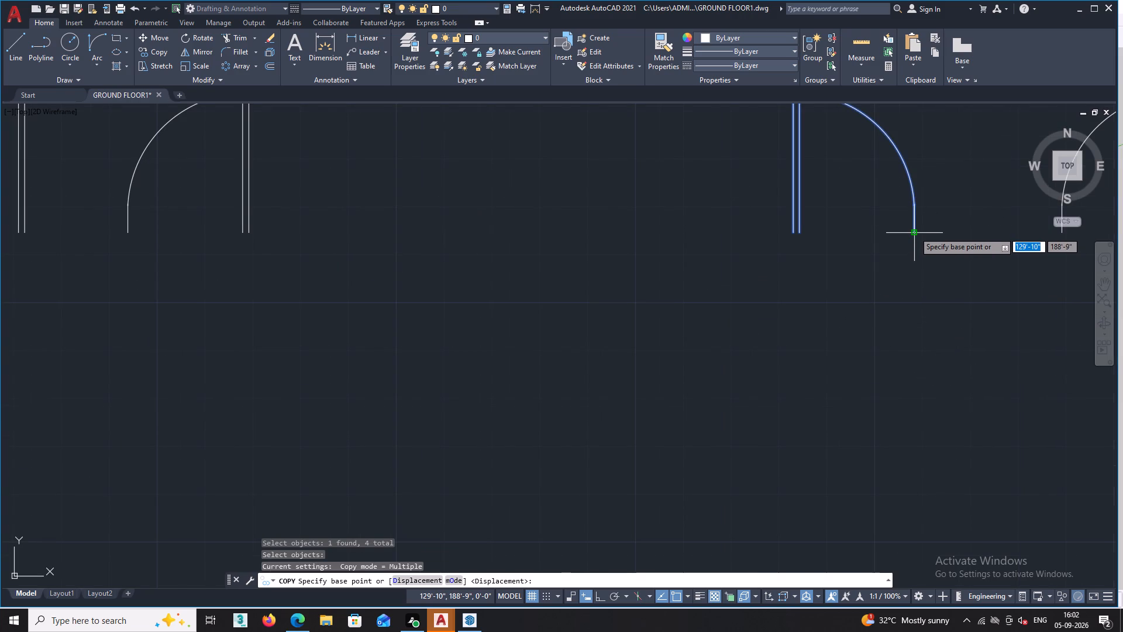
pyautogui.doubleClick(914, 232)
pyautogui.scroll(-6, 593, 355)
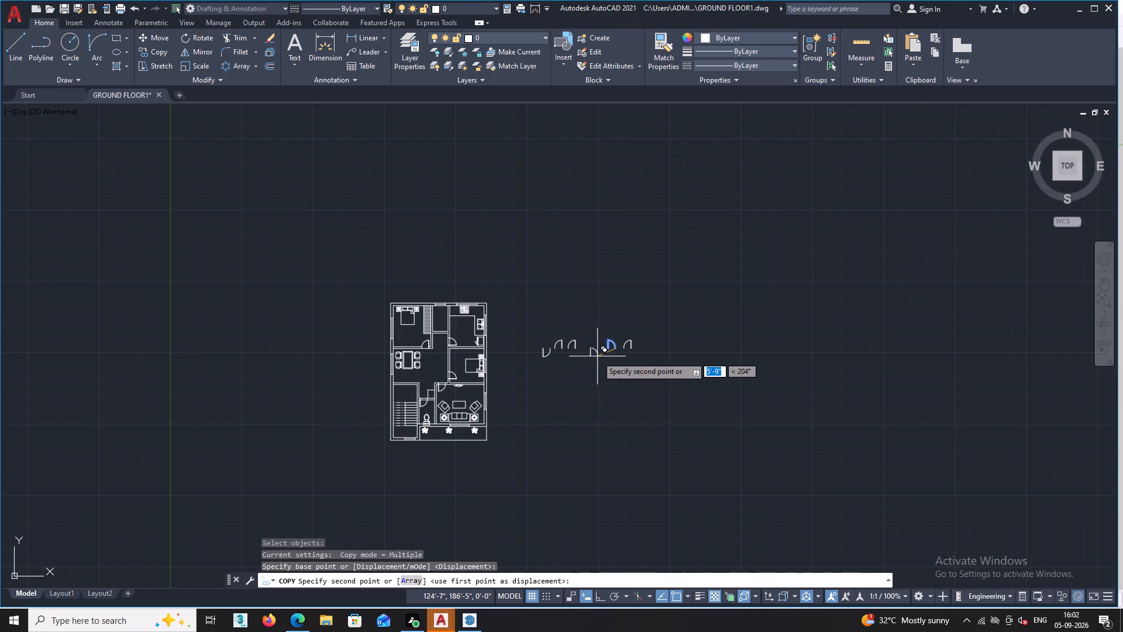
pyautogui.scroll(3, 392, 448)
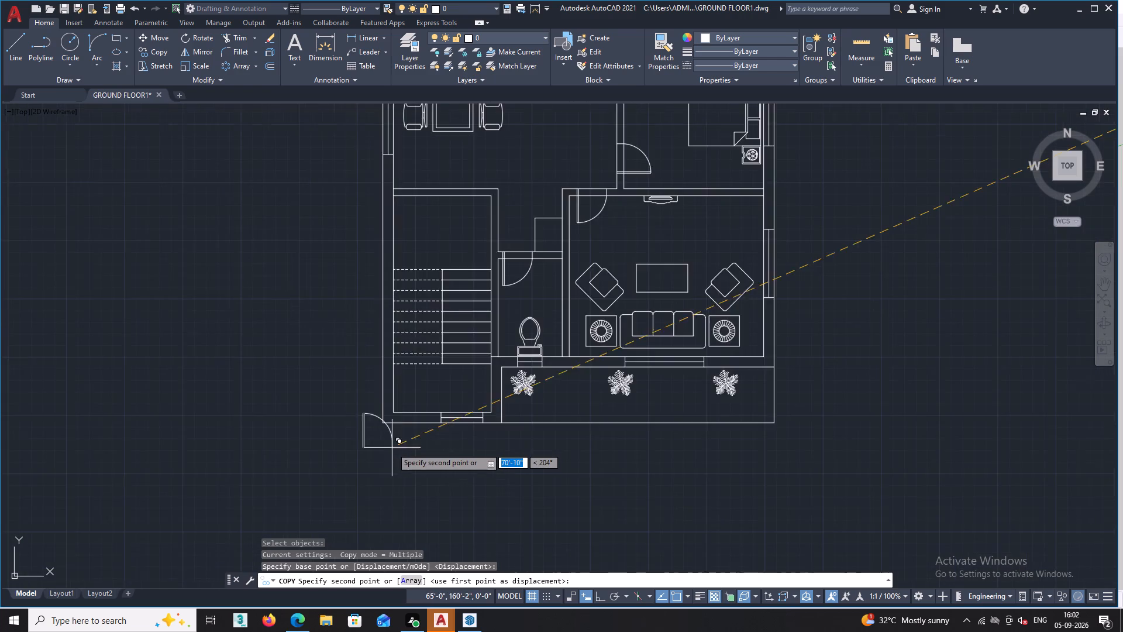
pyautogui.scroll(4, 402, 441)
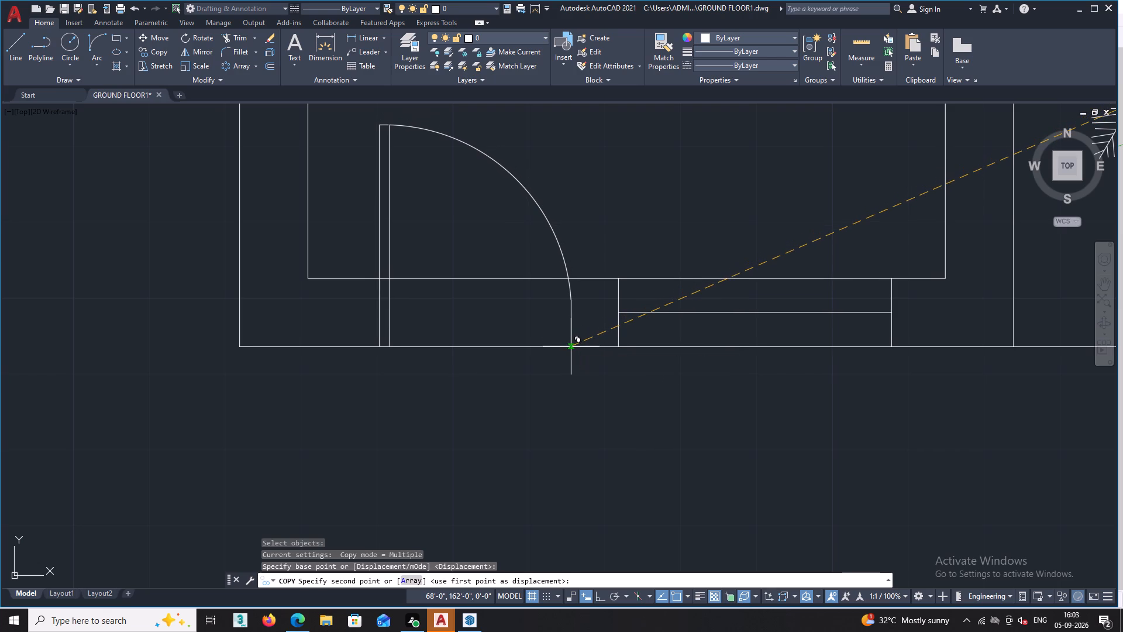
pyautogui.tripleClick(571, 346)
pyautogui.press('Escape')
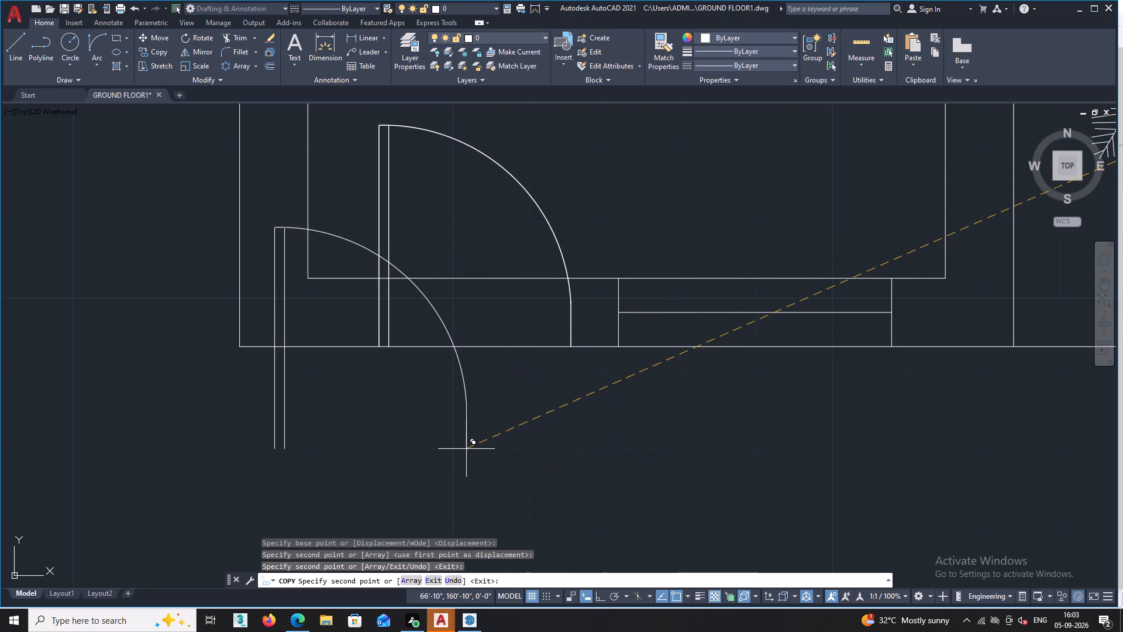
# Copy the staircase's south door, including its east jamb line, 16'-3" straight north onto the south face of the staircase's north wall.
pyautogui.scroll(-2, 468, 448)
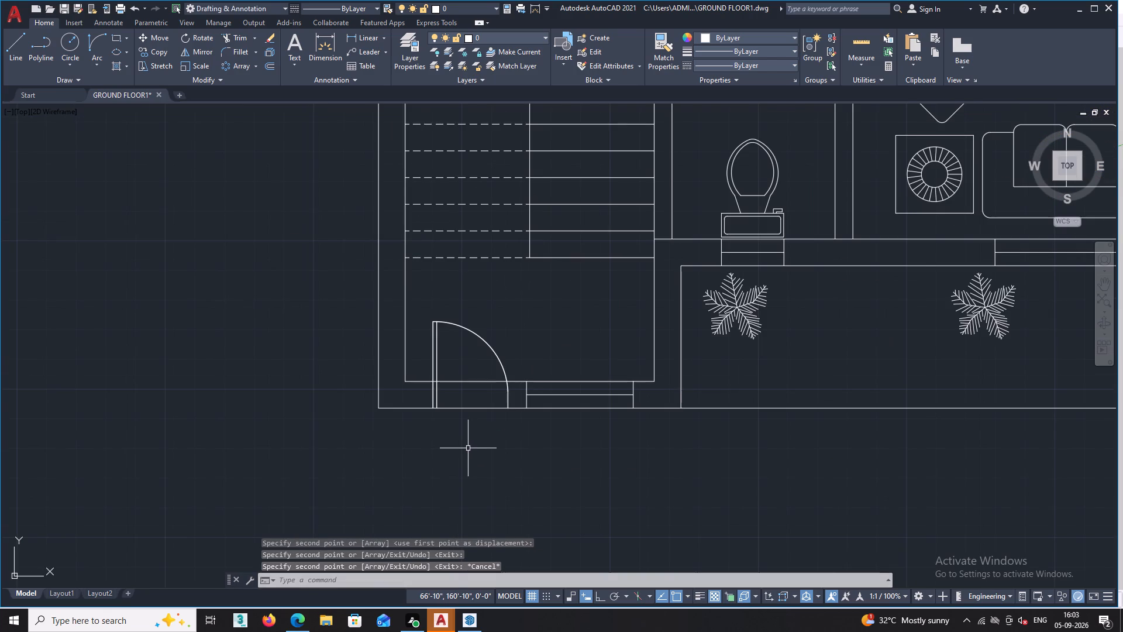
pyautogui.scroll(-2, 467, 440)
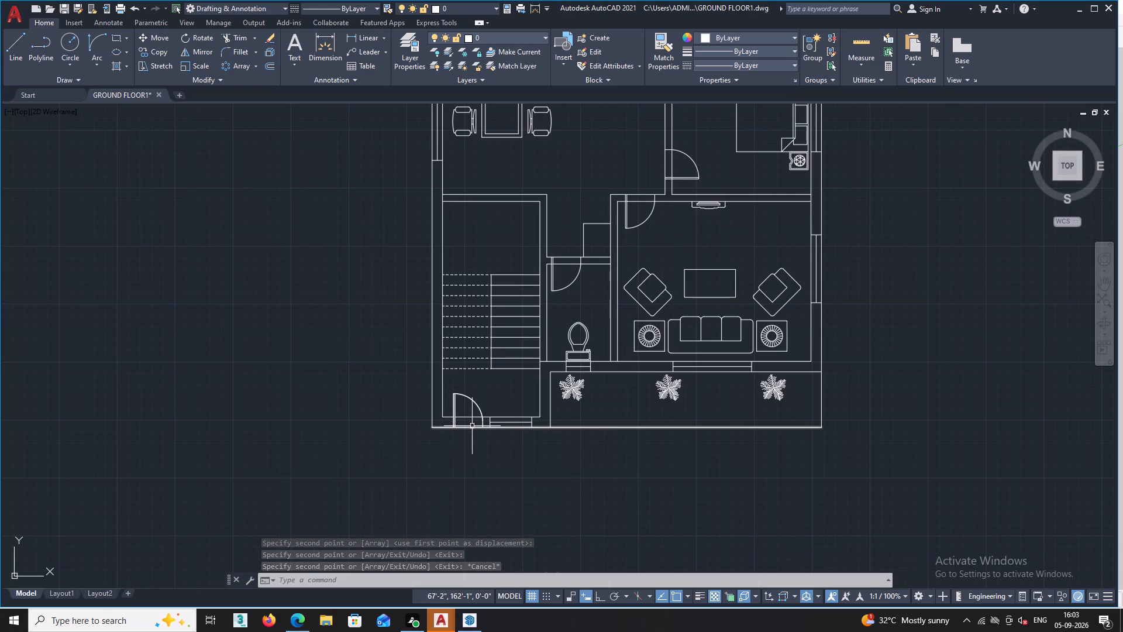
pyautogui.scroll(2, 472, 426)
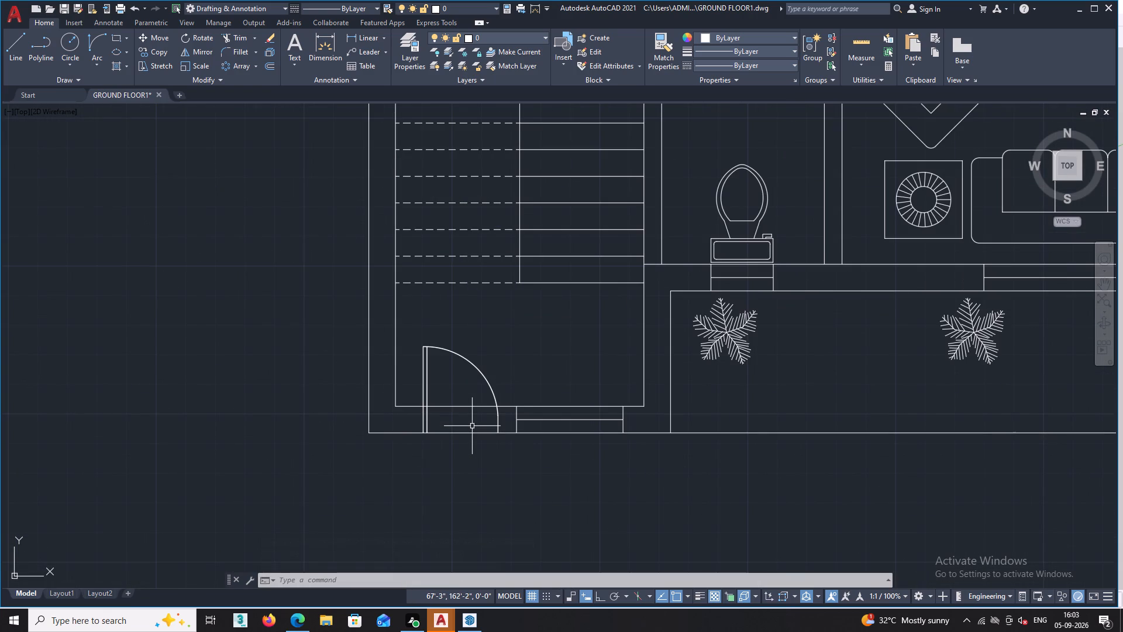
pyautogui.scroll(-2, 472, 426)
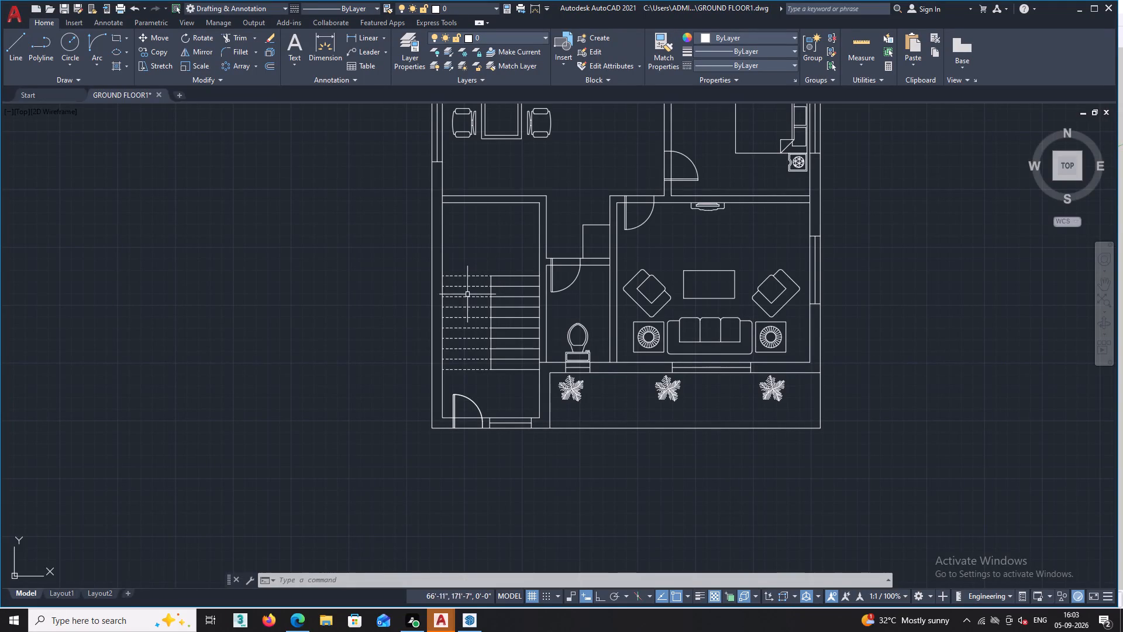
pyautogui.scroll(1, 467, 425)
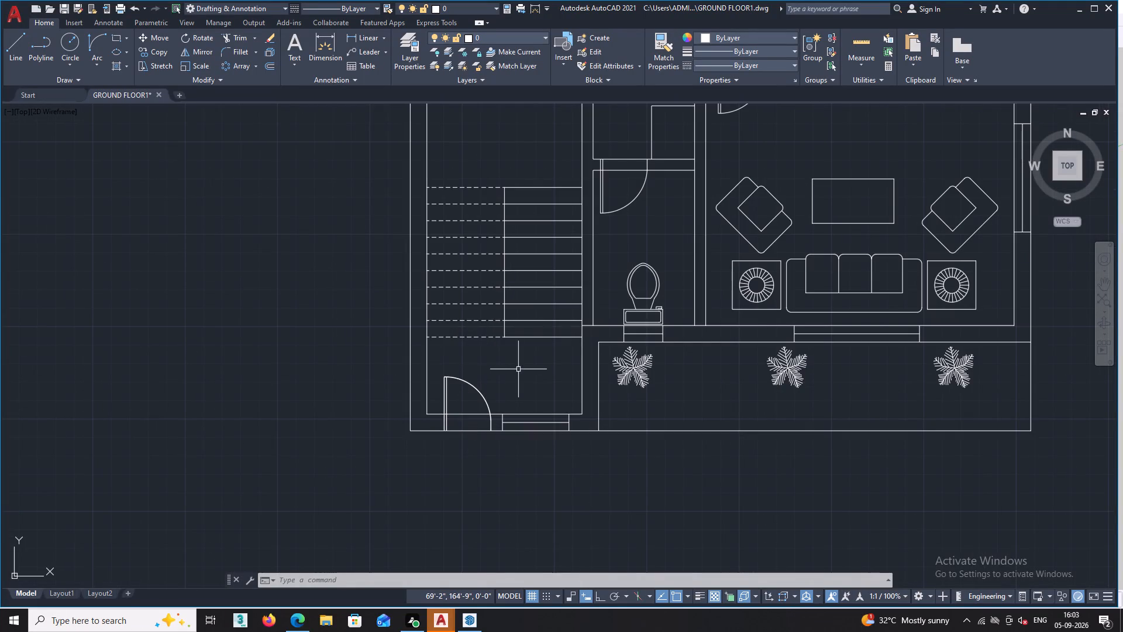
pyautogui.click(519, 369)
pyautogui.click(440, 401)
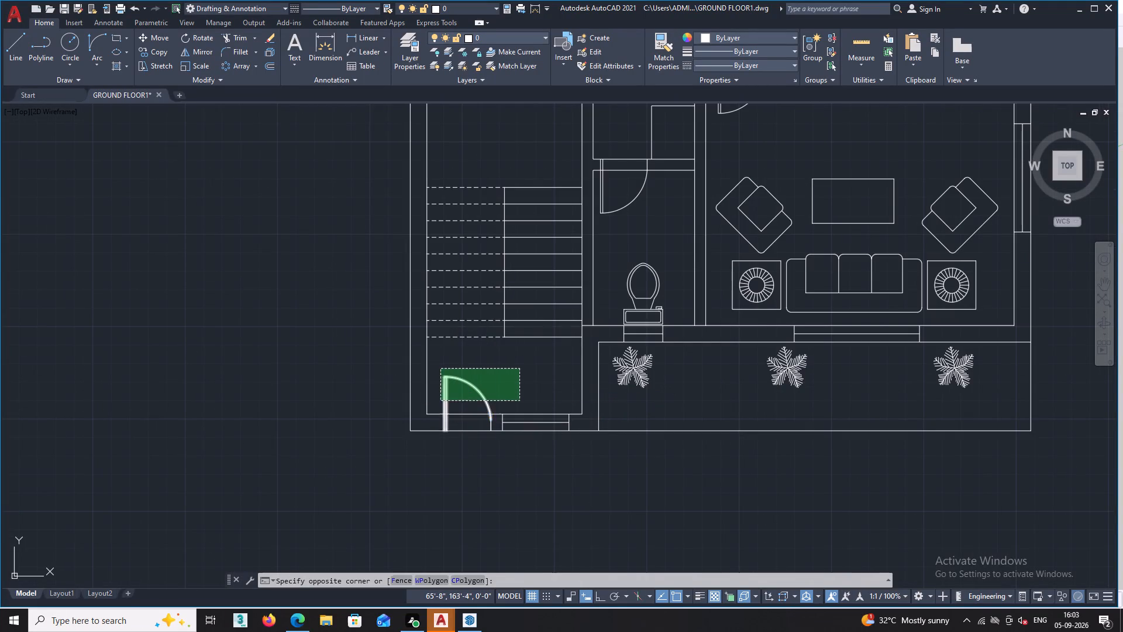
pyautogui.scroll(2, 494, 456)
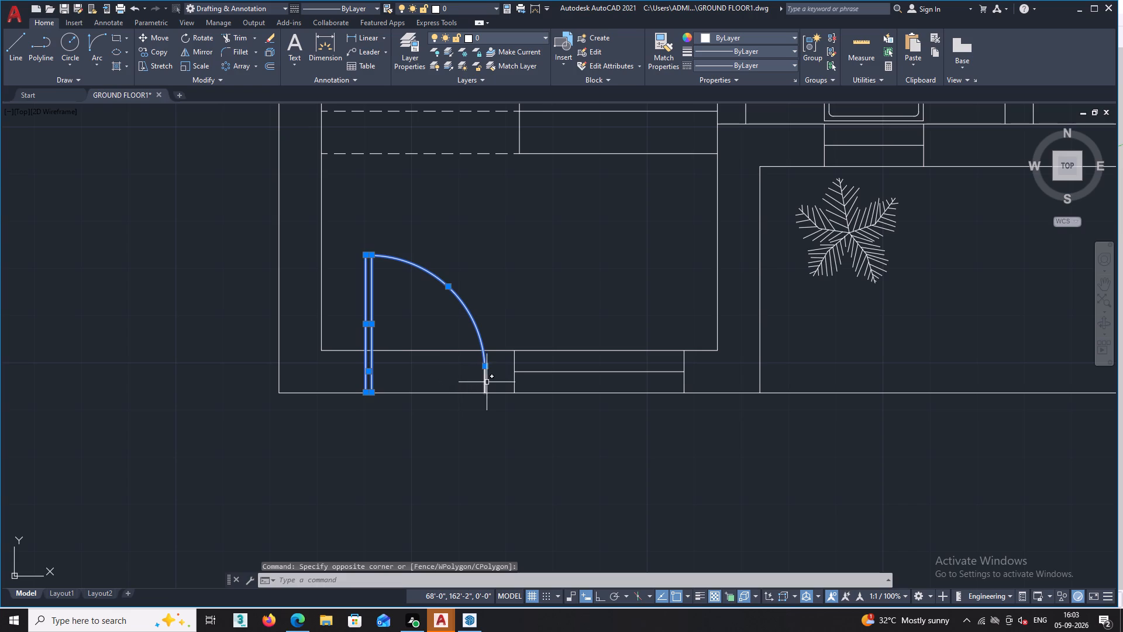
pyautogui.click(487, 382)
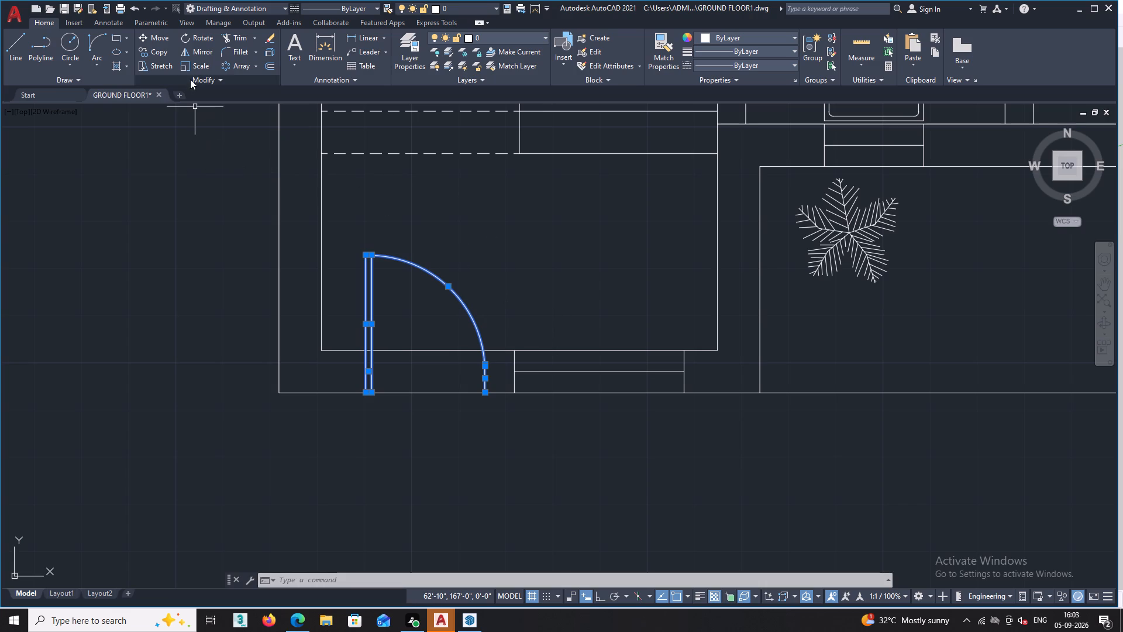
pyautogui.click(160, 48)
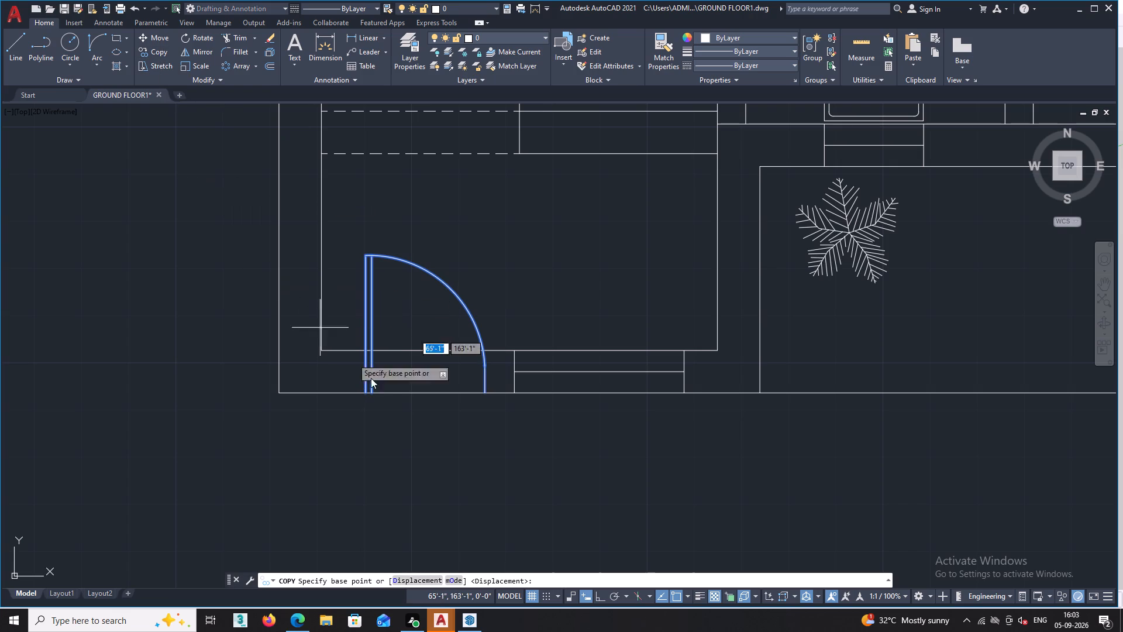
pyautogui.scroll(1, 494, 418)
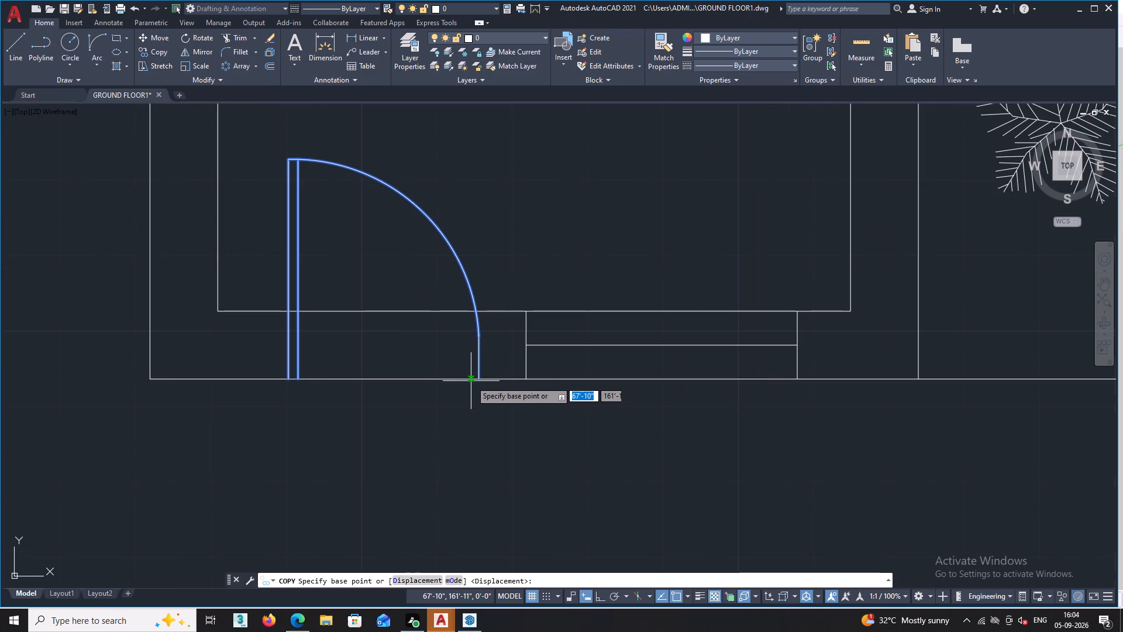
pyautogui.click(479, 380)
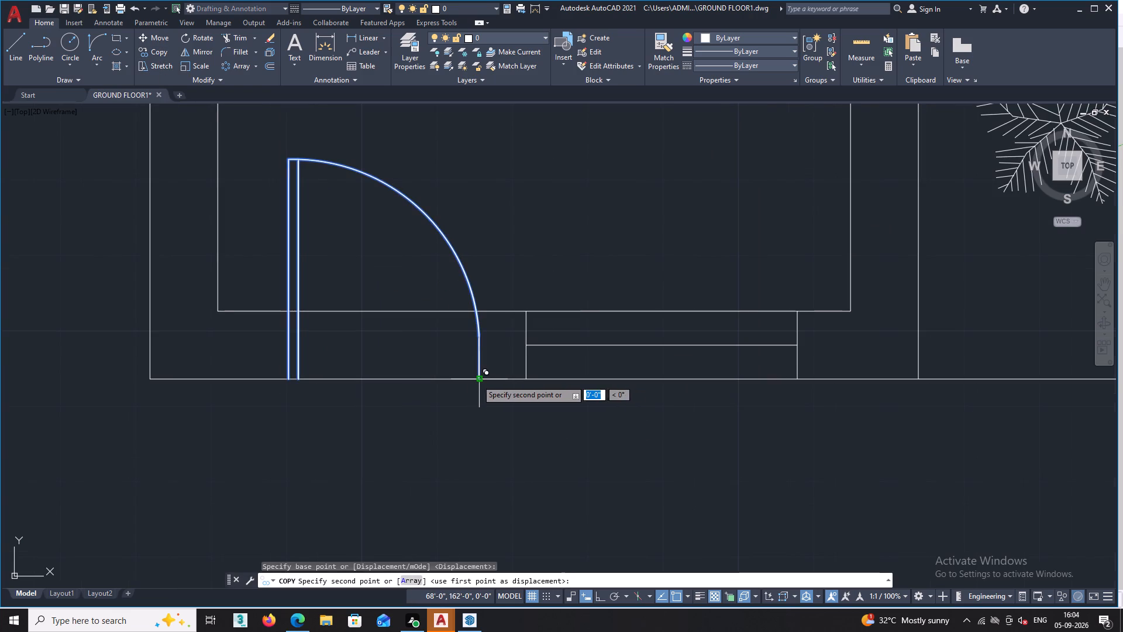
pyautogui.scroll(-3, 492, 223)
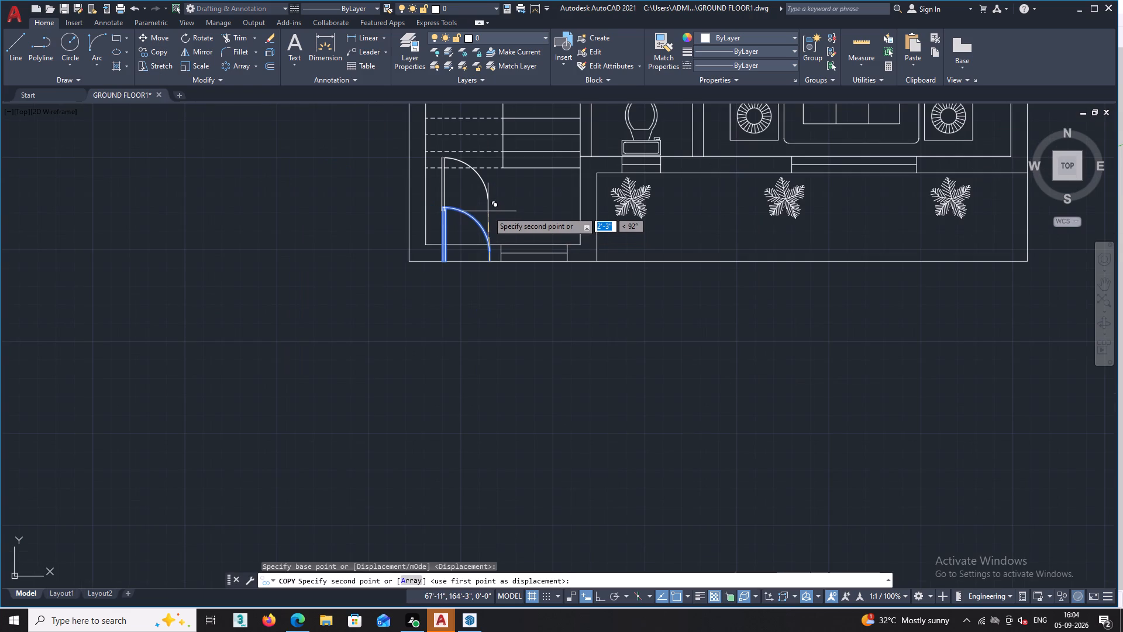
pyautogui.press('F8')
pyautogui.moveTo(485, 198); pyautogui.dragTo(438, 386, button='middle')
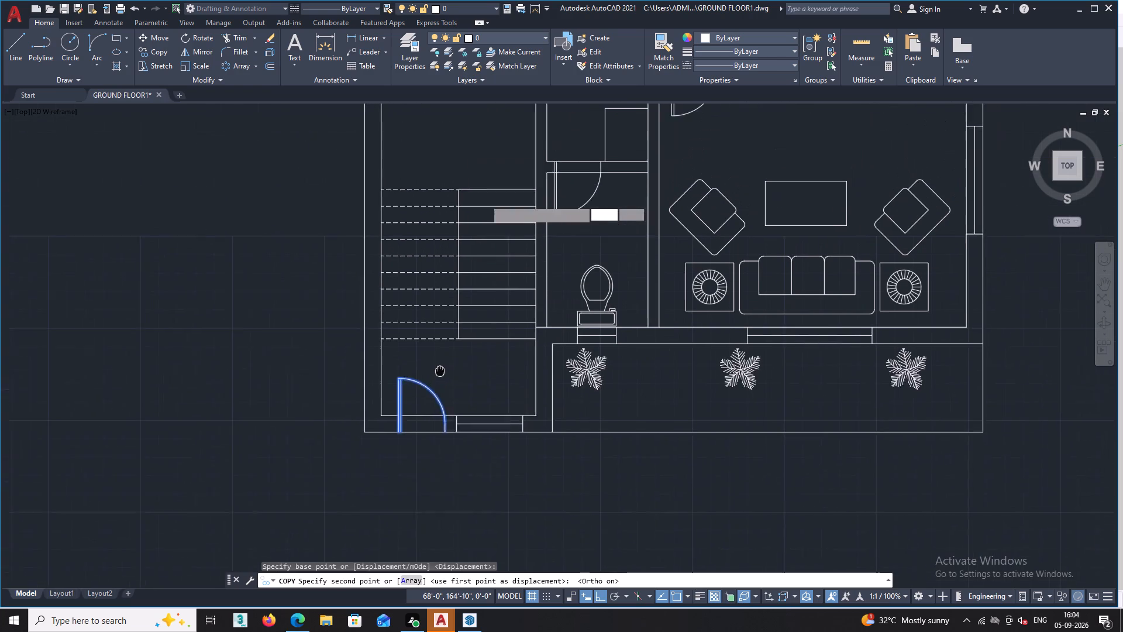
pyautogui.moveTo(438, 386); pyautogui.dragTo(428, 441, button='middle')
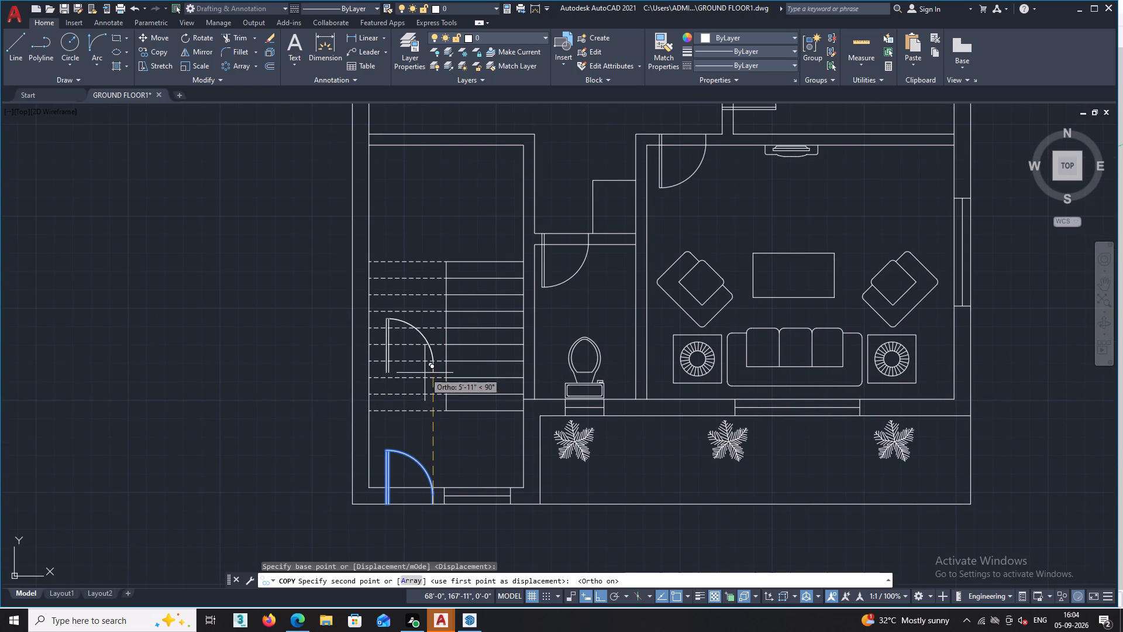
pyautogui.doubleClick(433, 144)
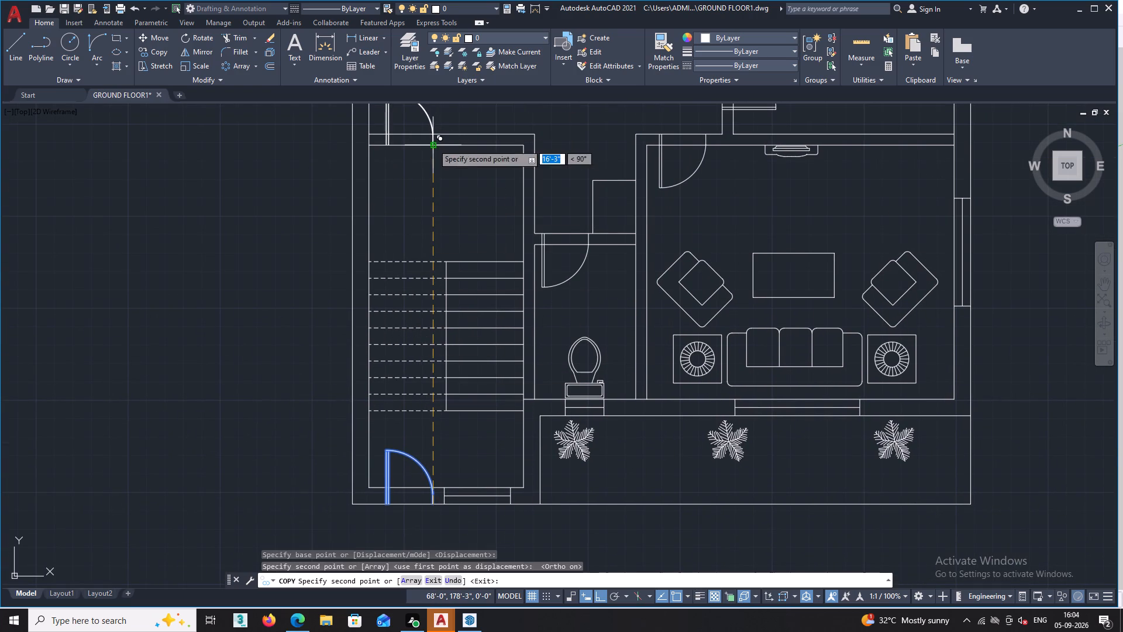
pyautogui.press('Escape')
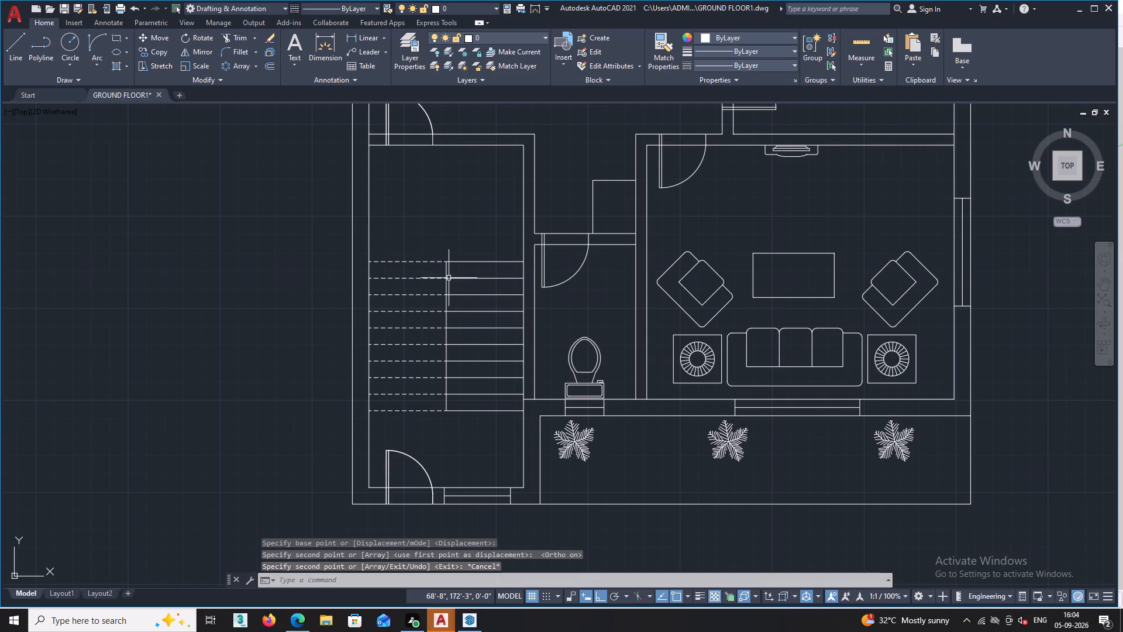
# Delete all the spare door copies lying outside the plan, east of the building.
pyautogui.scroll(-2, 449, 280)
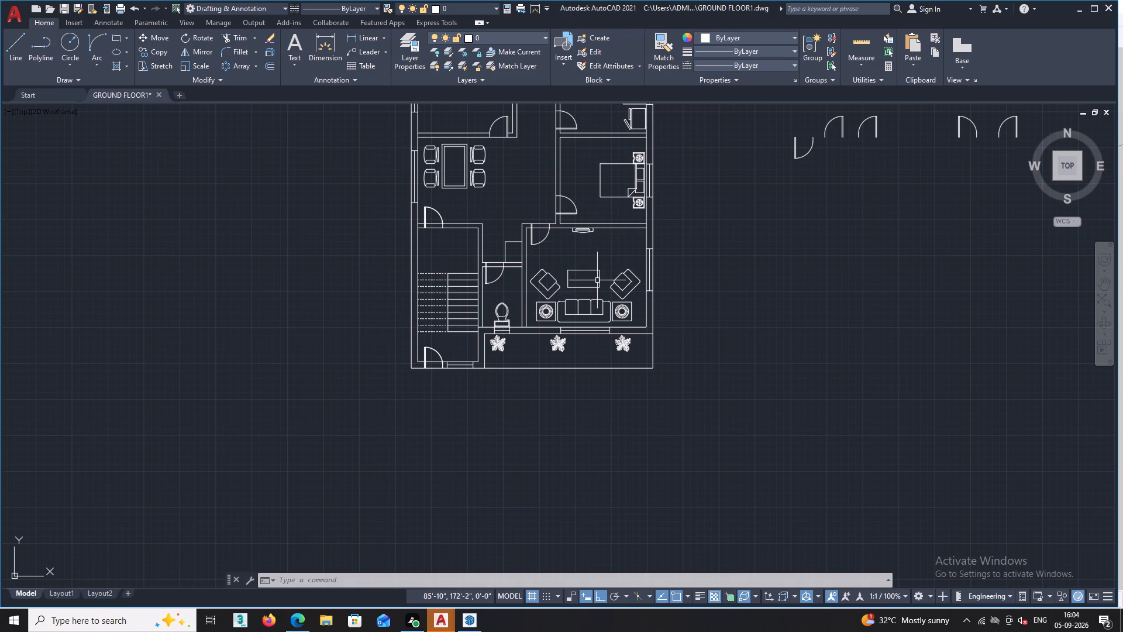
pyautogui.scroll(-1, 611, 236)
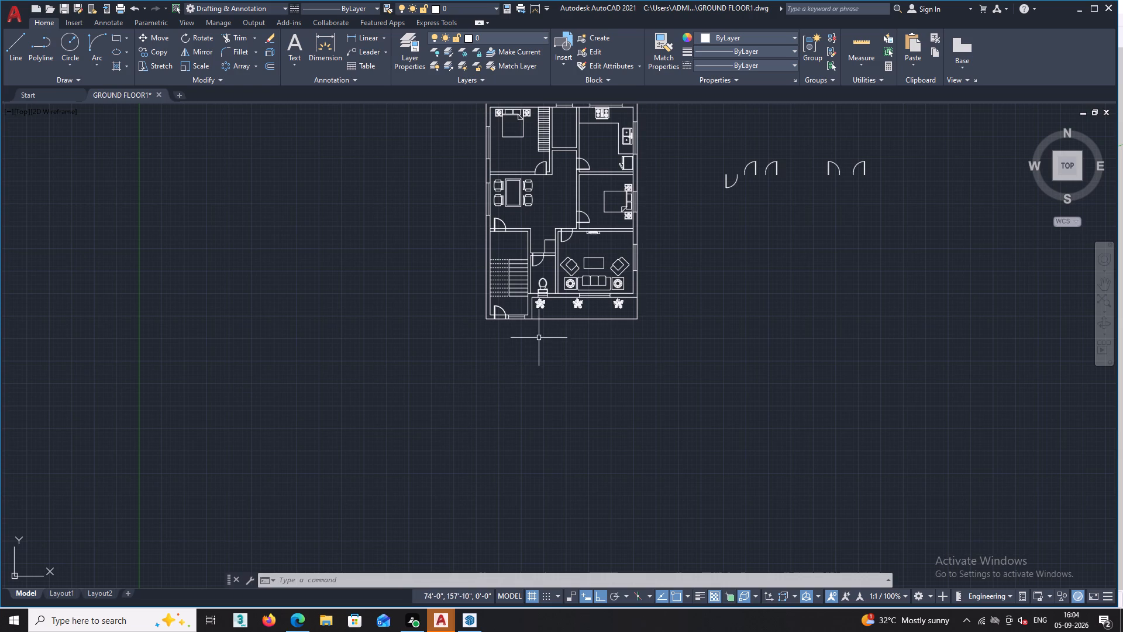
pyautogui.scroll(-1, 714, 258)
pyautogui.moveTo(728, 273); pyautogui.dragTo(709, 297, button='middle')
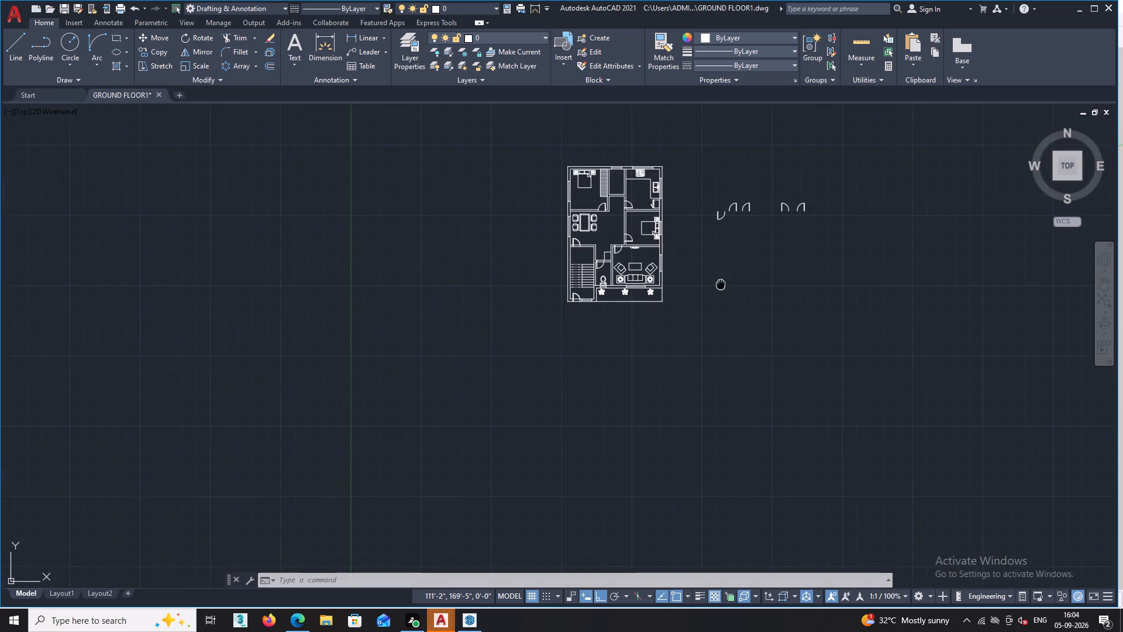
pyautogui.moveTo(709, 297); pyautogui.dragTo(639, 327, button='middle')
pyautogui.scroll(1, 632, 295)
pyautogui.moveTo(797, 192); pyautogui.dragTo(794, 197)
pyautogui.click(580, 303)
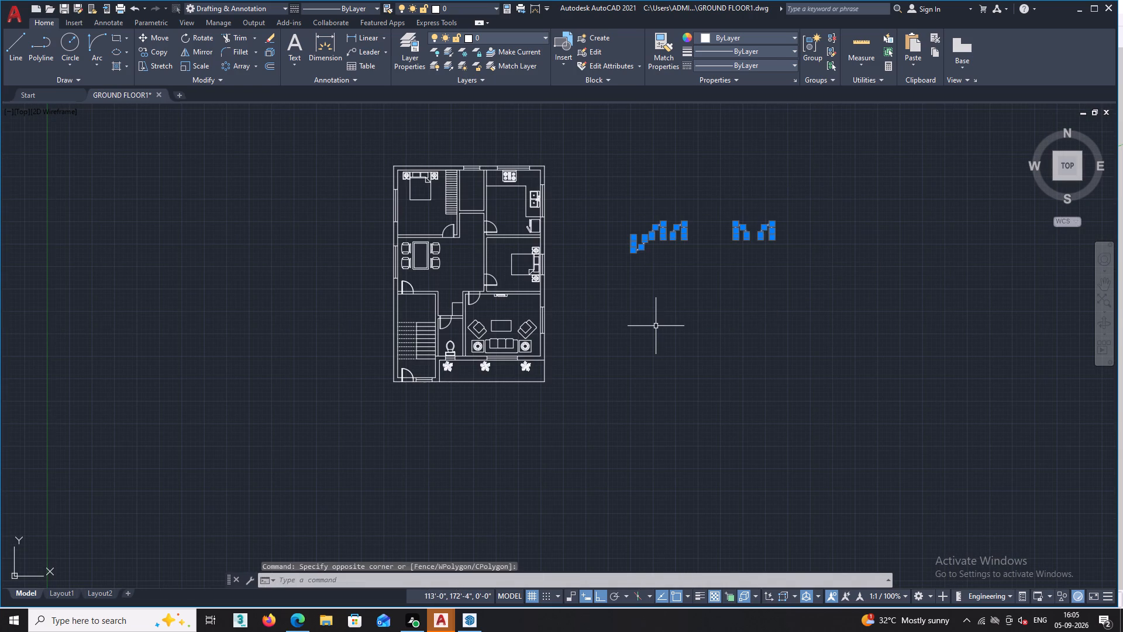
pyautogui.press('Delete')
# Trim the south-face line of the toilet's north wall across the door opening and between the door leaf lines.
pyautogui.scroll(2, 520, 369)
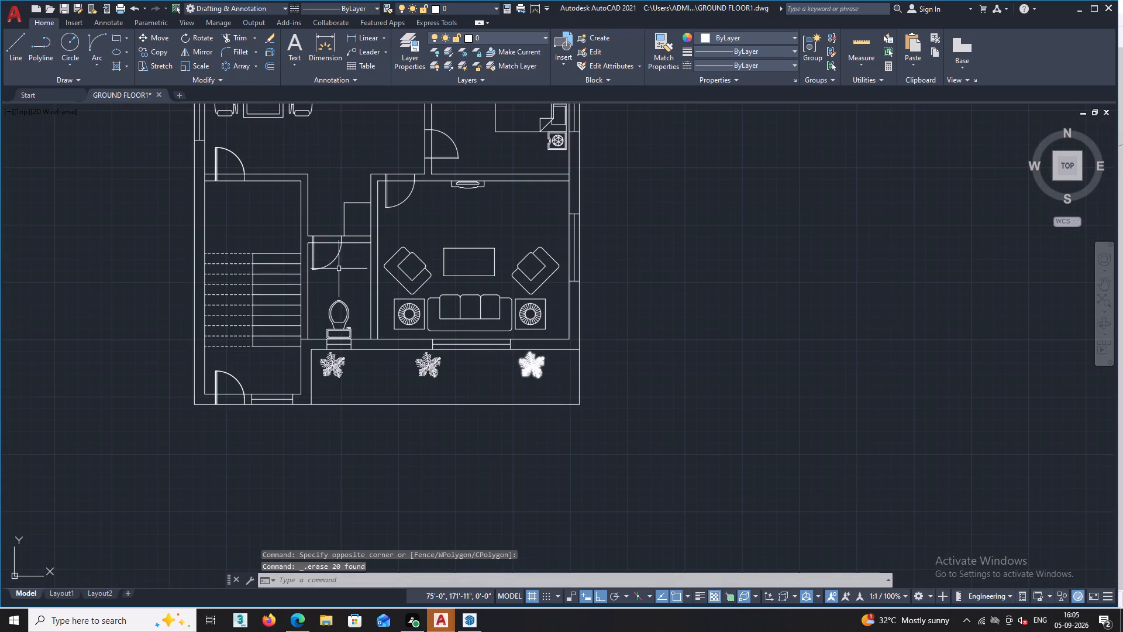
pyautogui.scroll(1, 327, 247)
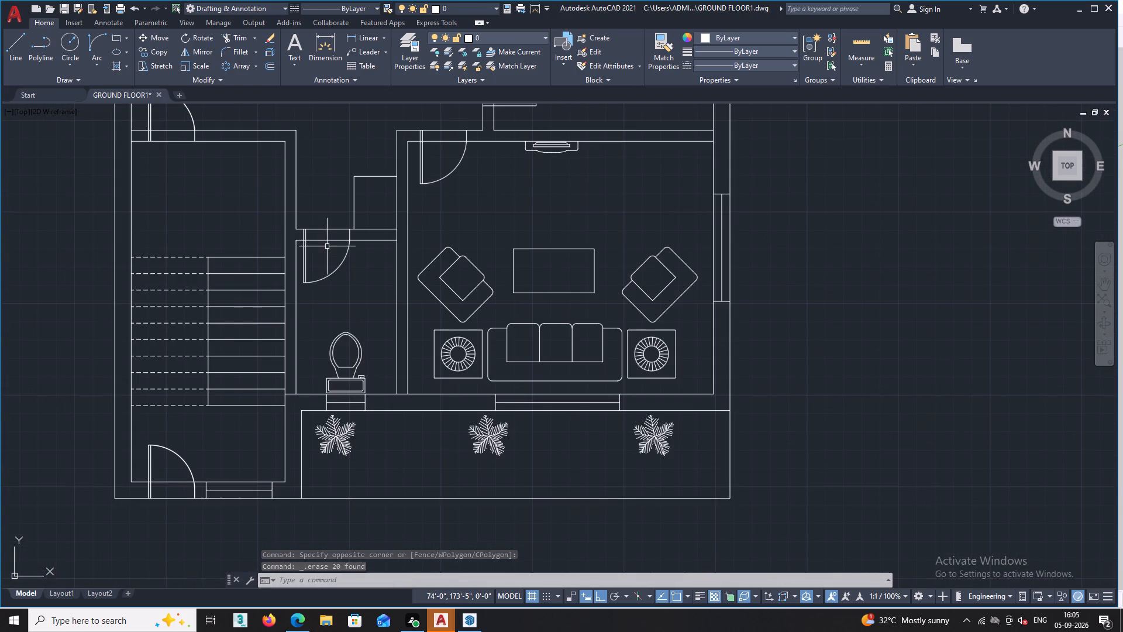
pyautogui.write('TR')
pyautogui.press('space')
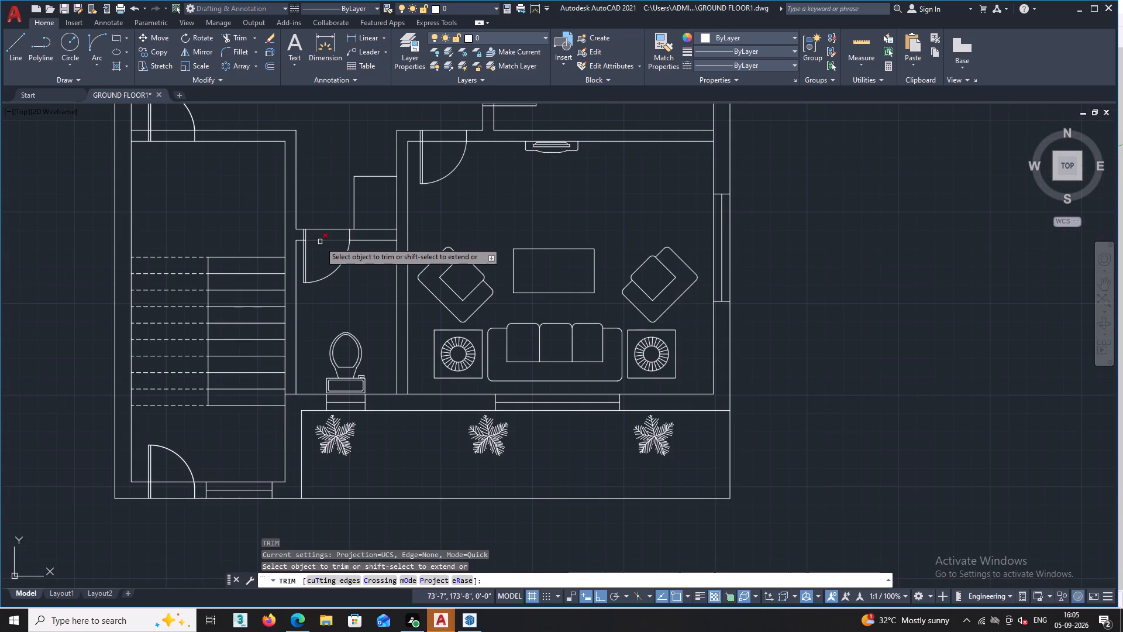
pyautogui.doubleClick(321, 242)
pyautogui.scroll(2, 312, 248)
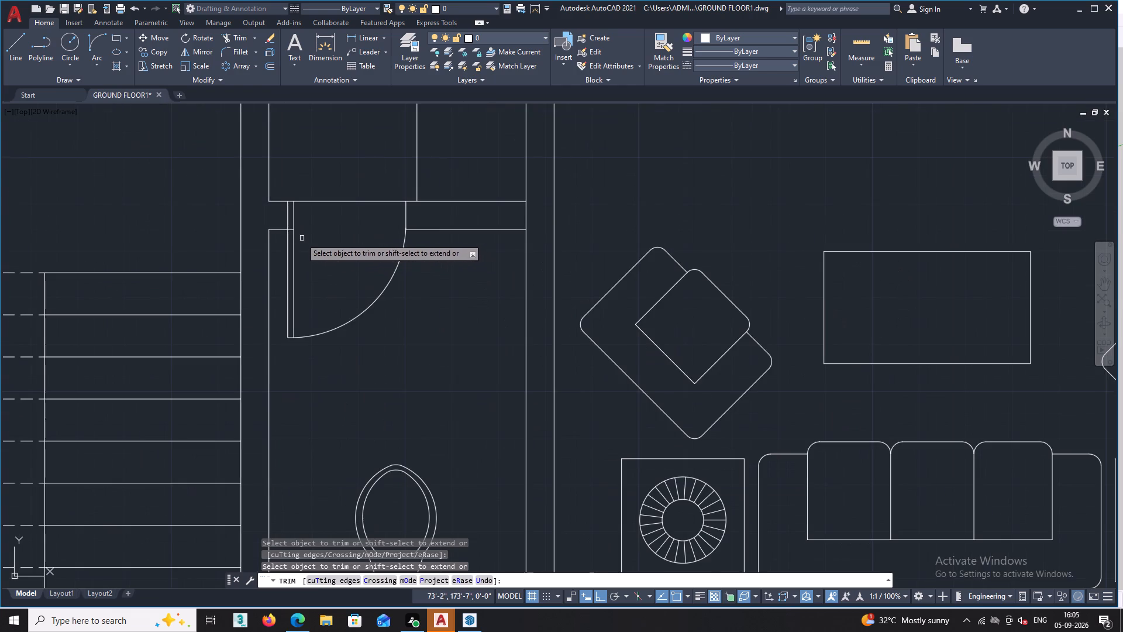
pyautogui.scroll(3, 292, 237)
pyautogui.click(280, 207)
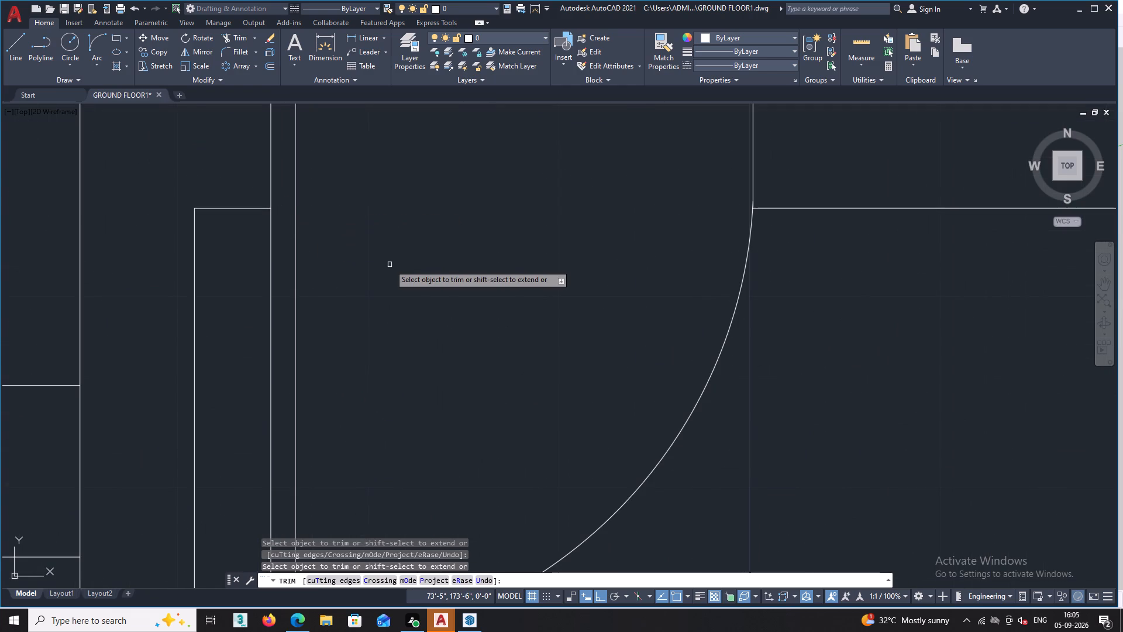
# Trim the south-face line of the living room's north wall across the door opening and between the leaf lines.
pyautogui.scroll(-5, 390, 265)
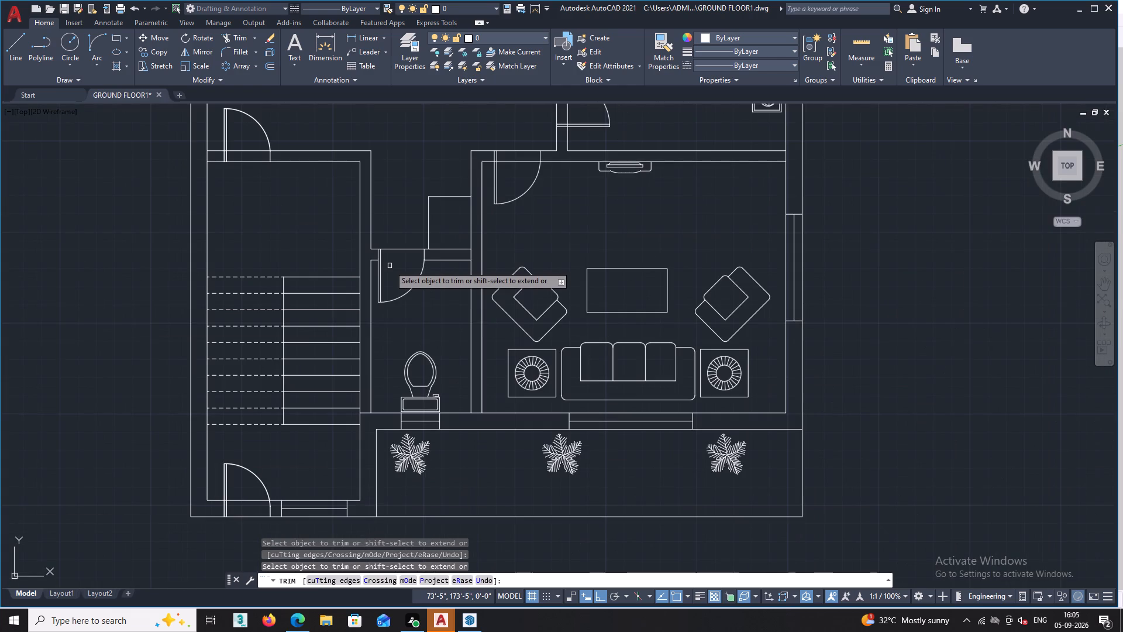
pyautogui.click(515, 163)
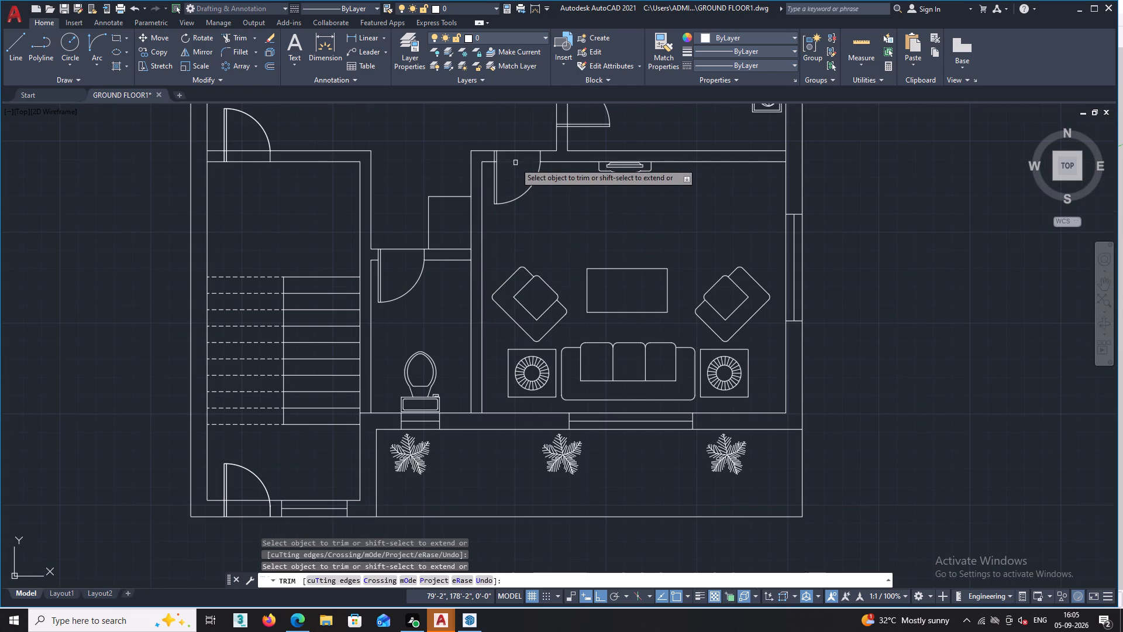
pyautogui.scroll(2, 491, 154)
pyautogui.scroll(2, 501, 202)
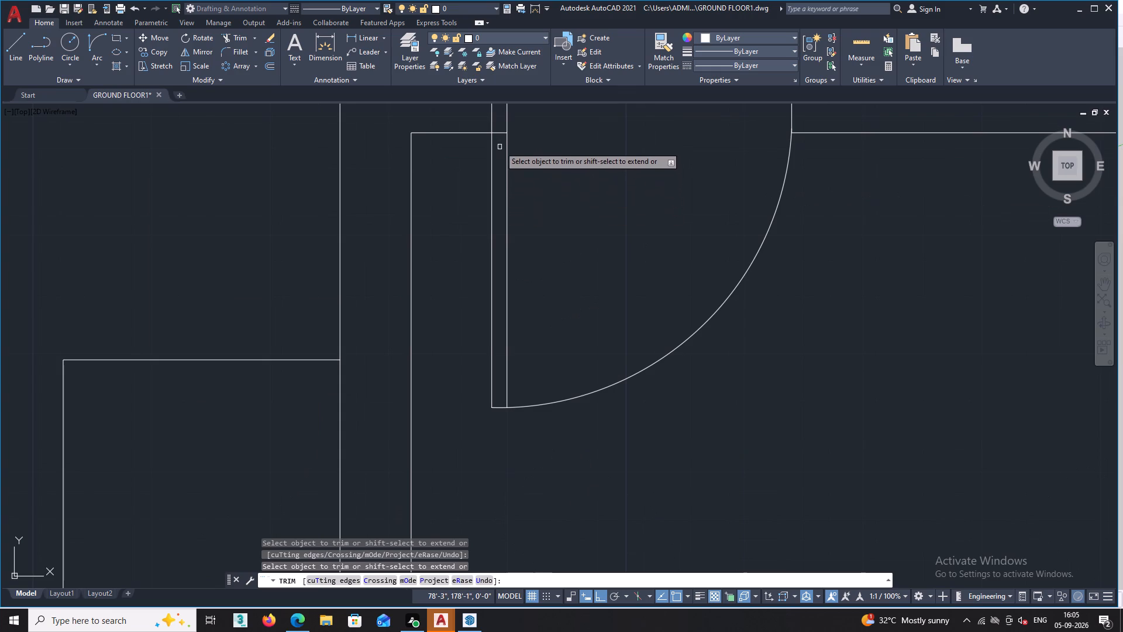
pyautogui.doubleClick(502, 133)
# Trim the north-face line of the staircase's north wall across its door opening and between the leaf lines.
pyautogui.scroll(-5, 575, 232)
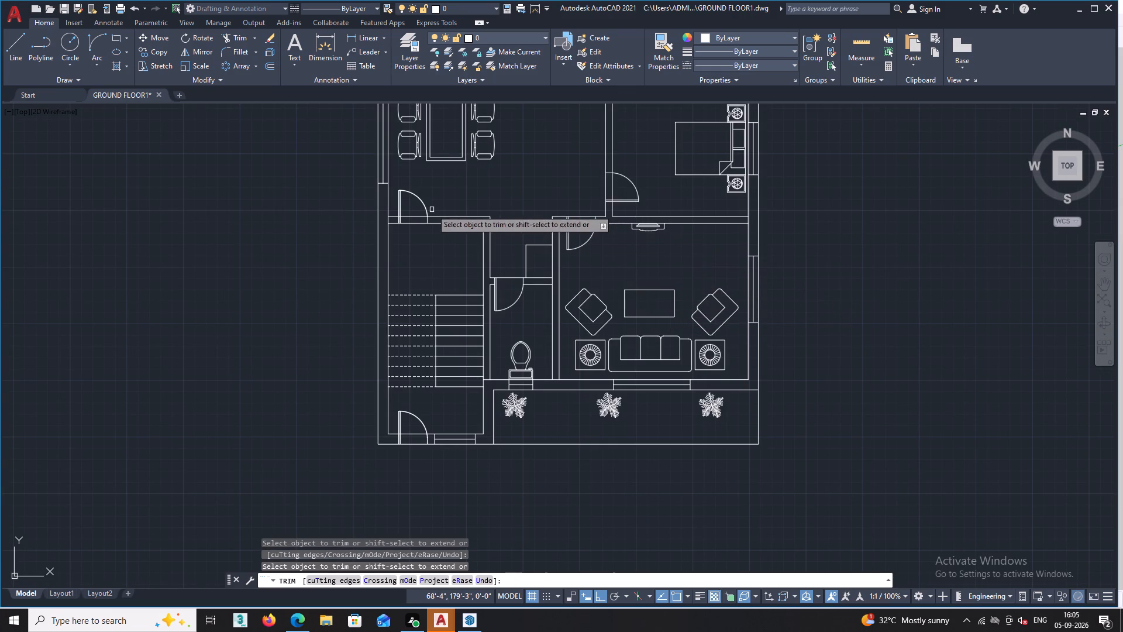
pyautogui.scroll(2, 416, 235)
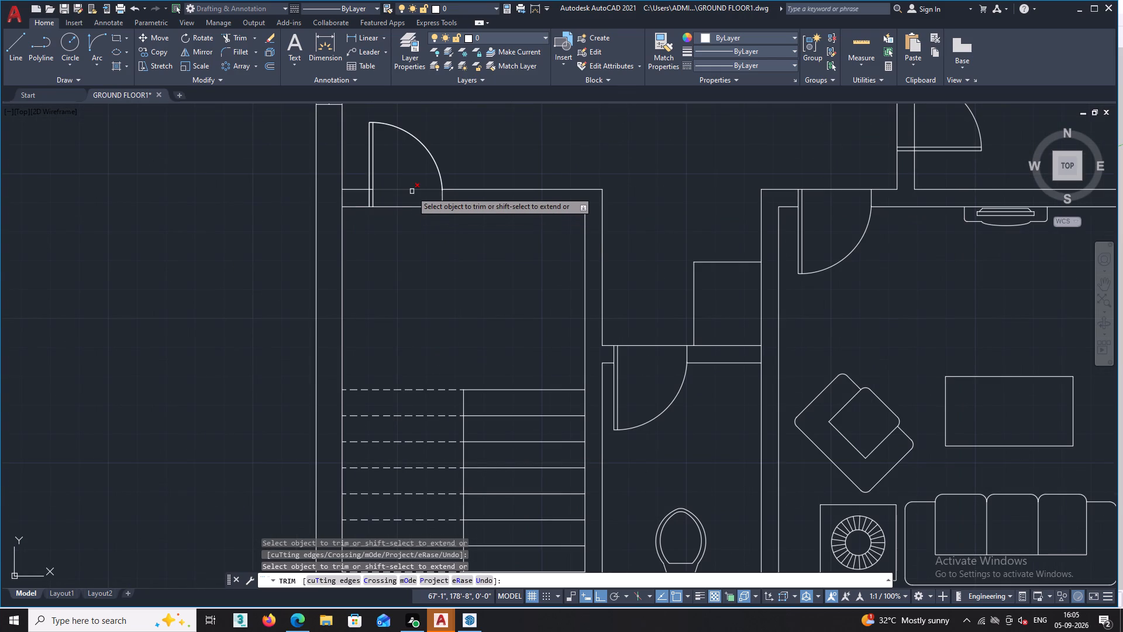
pyautogui.click(412, 191)
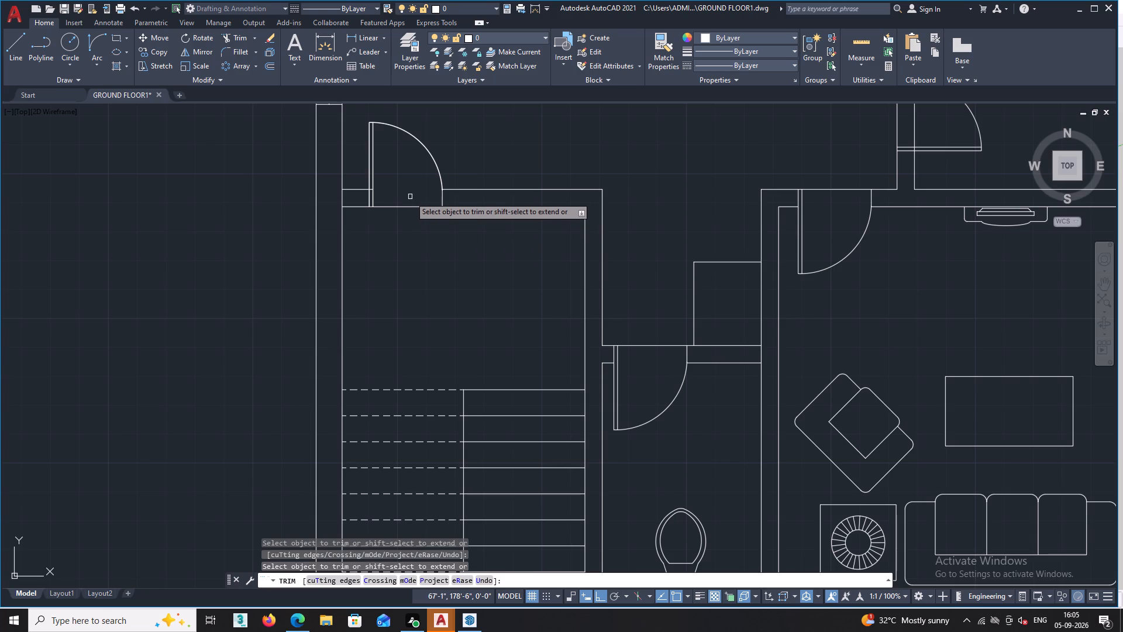
pyautogui.scroll(4, 367, 196)
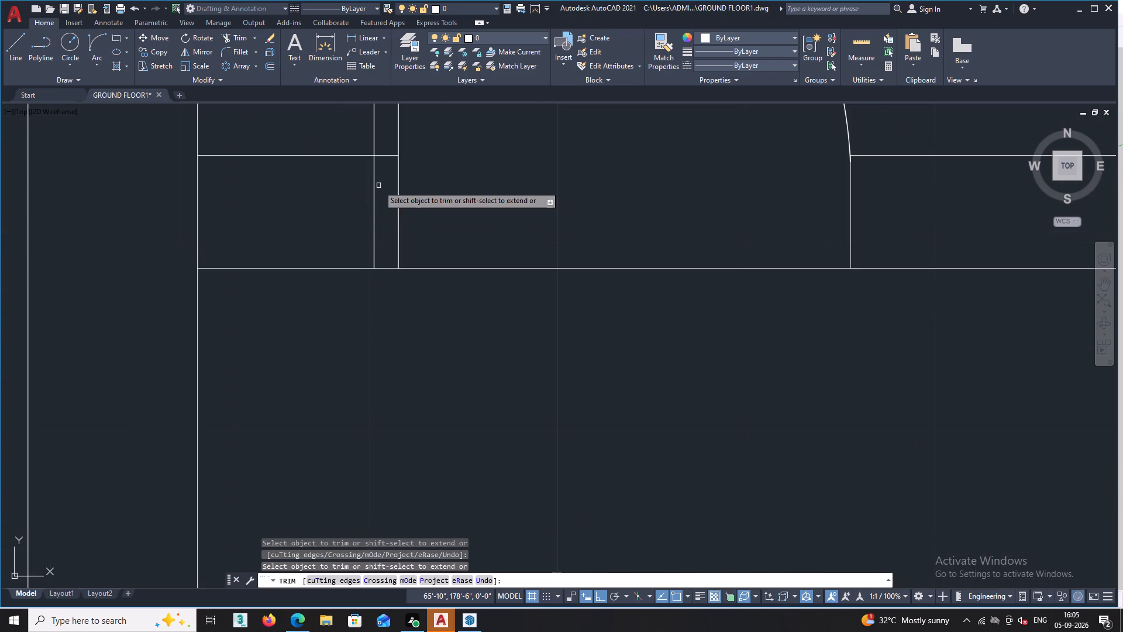
pyautogui.doubleClick(380, 157)
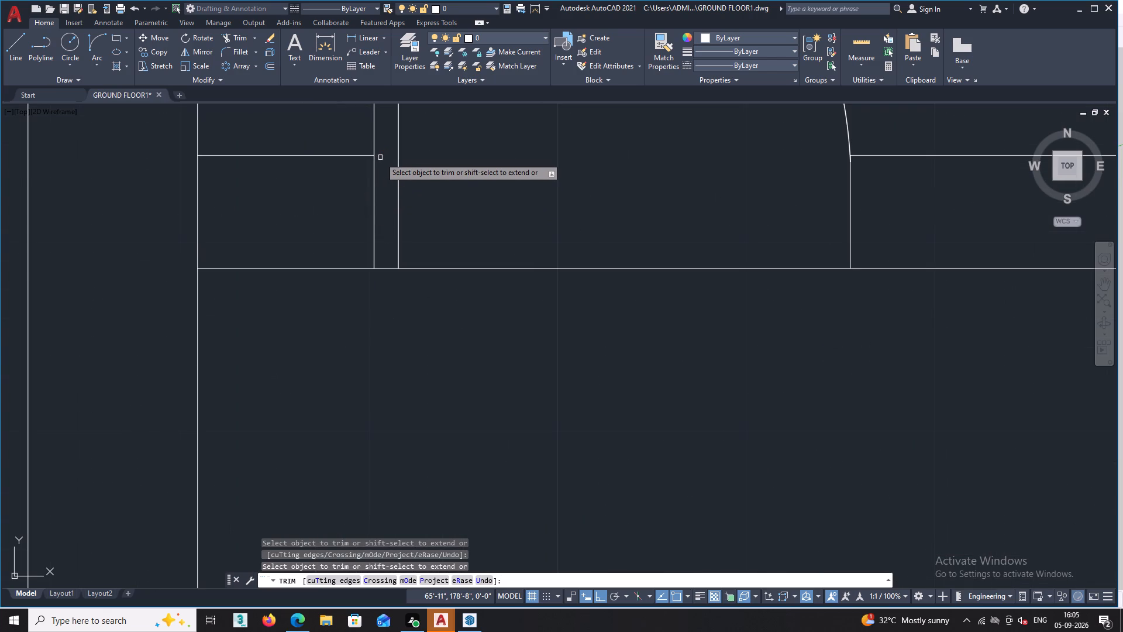
# Trim the north-face line of the staircase's south wall across the door opening and between the leaf lines.
pyautogui.scroll(-5, 415, 272)
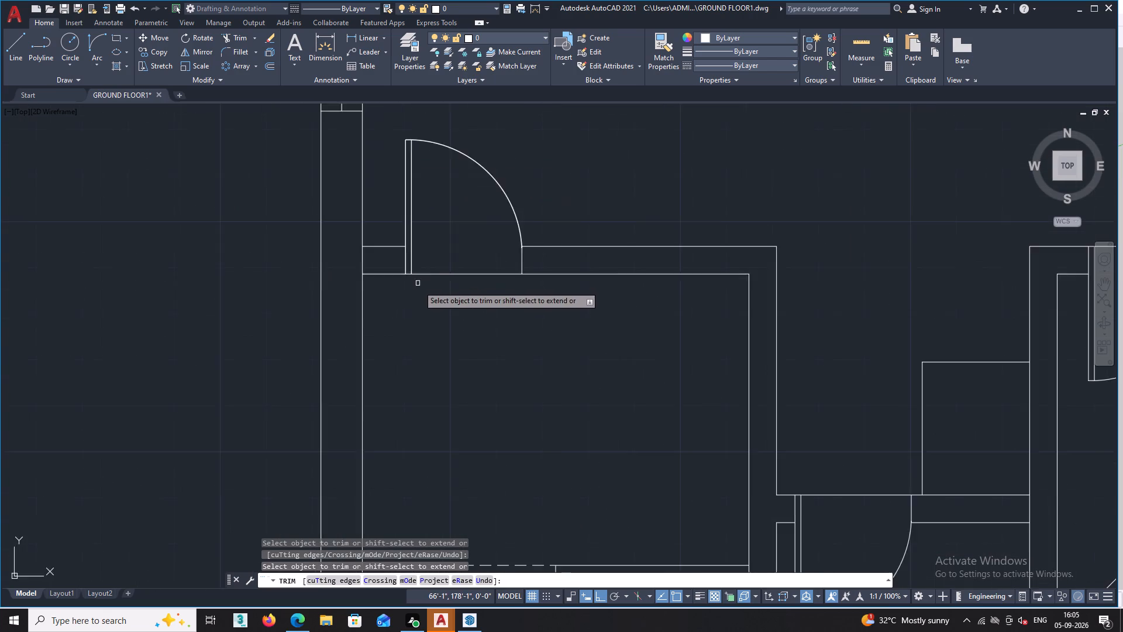
pyautogui.scroll(-1, 418, 286)
pyautogui.moveTo(442, 338); pyautogui.dragTo(447, 194, button='middle')
pyautogui.scroll(1, 448, 371)
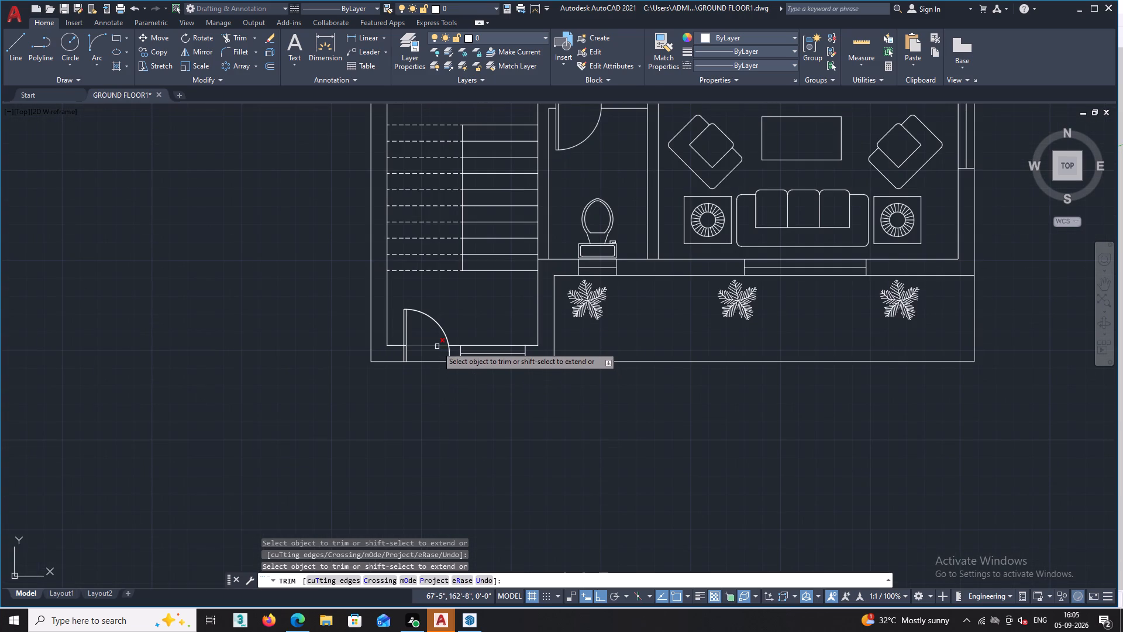
pyautogui.click(437, 346)
pyautogui.scroll(3, 408, 353)
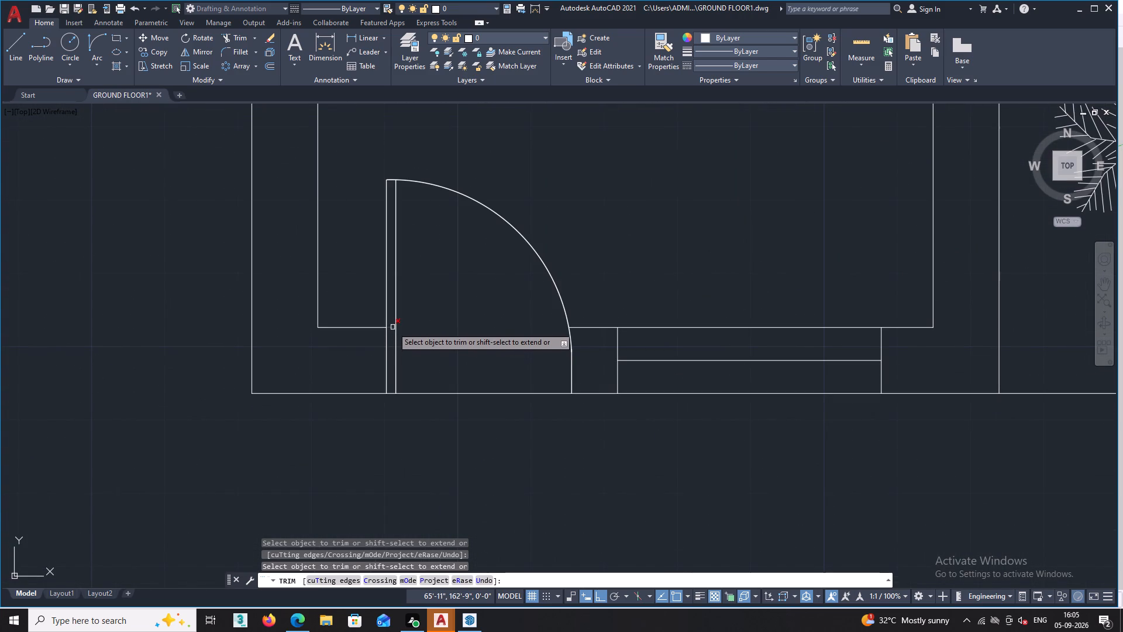
pyautogui.doubleClick(392, 327)
# Trim the east-face line of the east bedroom's west wall across the door opening and between the leaf lines.
pyautogui.scroll(-4, 404, 335)
pyautogui.scroll(-1, 436, 397)
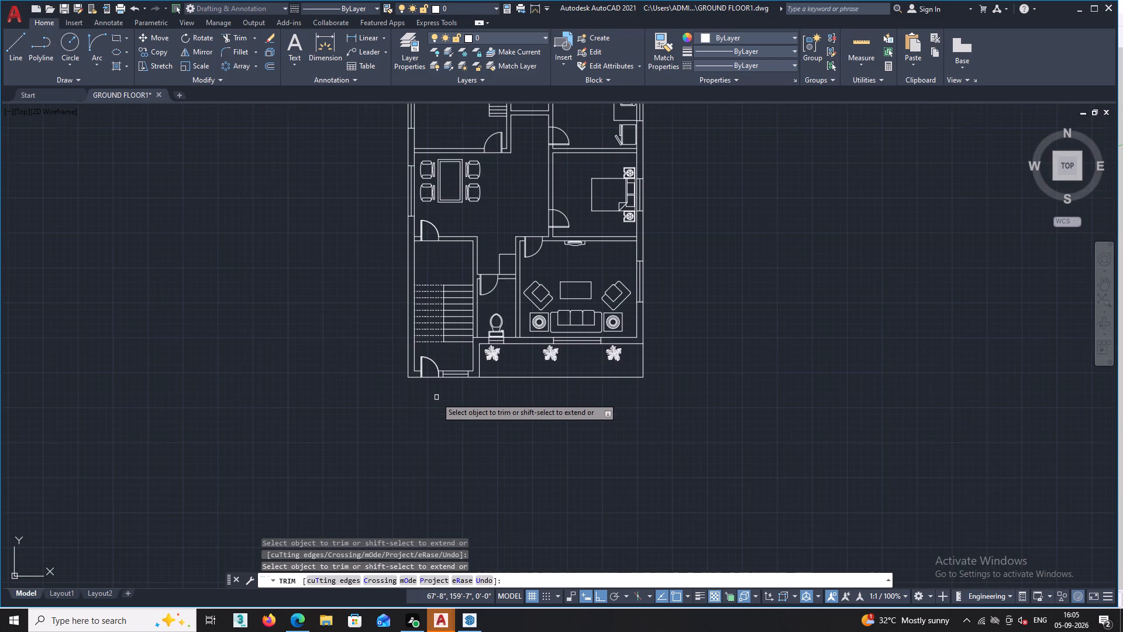
pyautogui.moveTo(504, 293); pyautogui.dragTo(495, 324, button='middle')
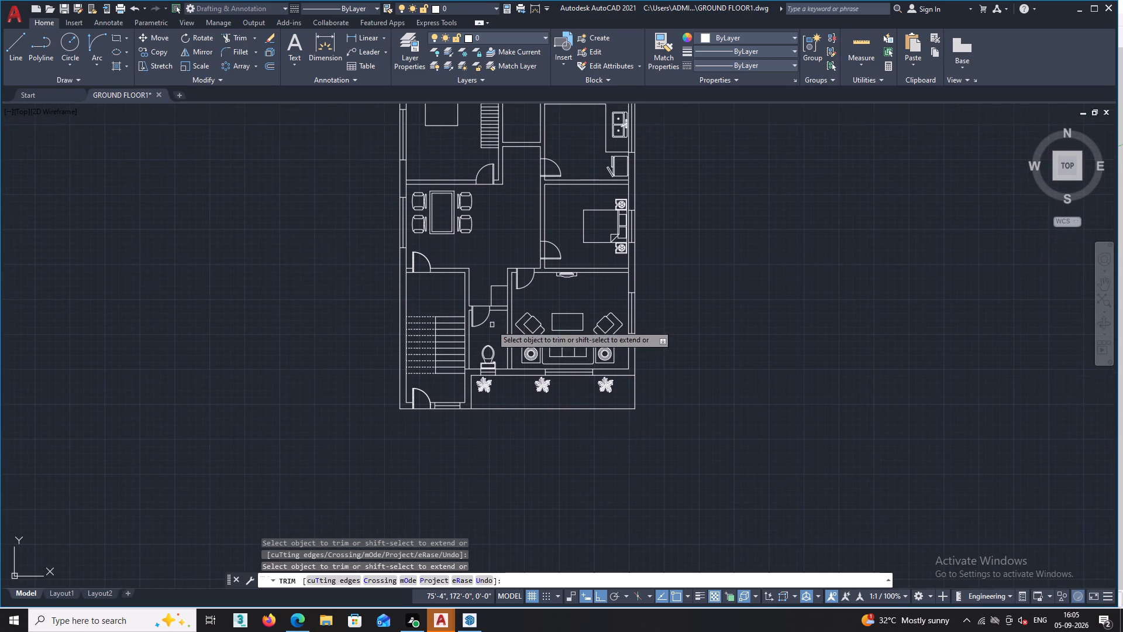
pyautogui.scroll(2, 482, 310)
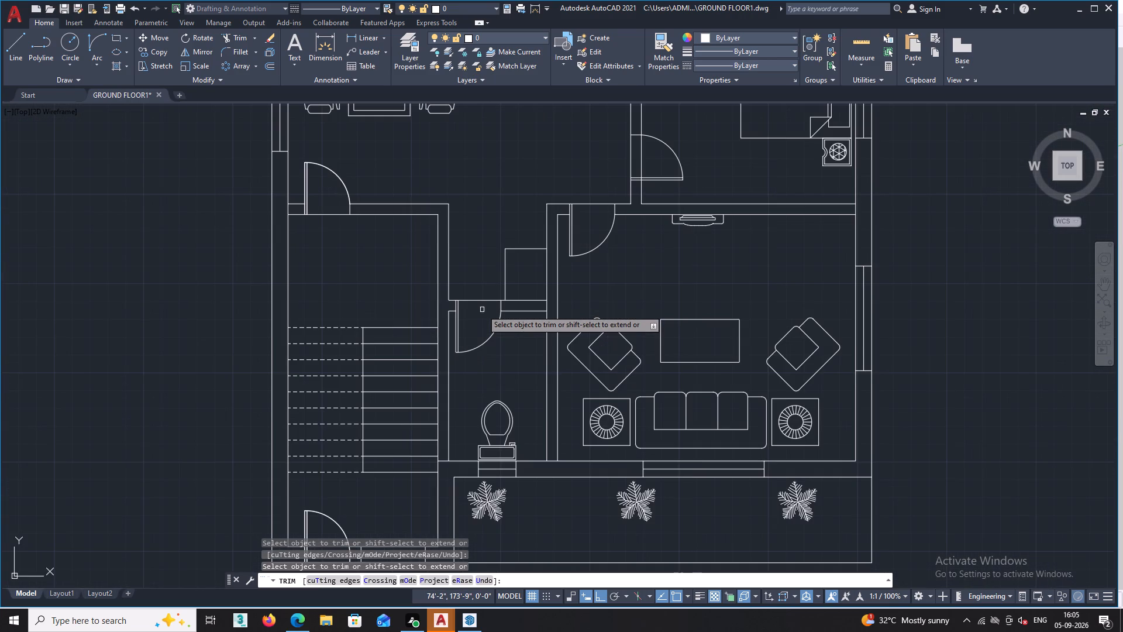
pyautogui.scroll(-1, 649, 263)
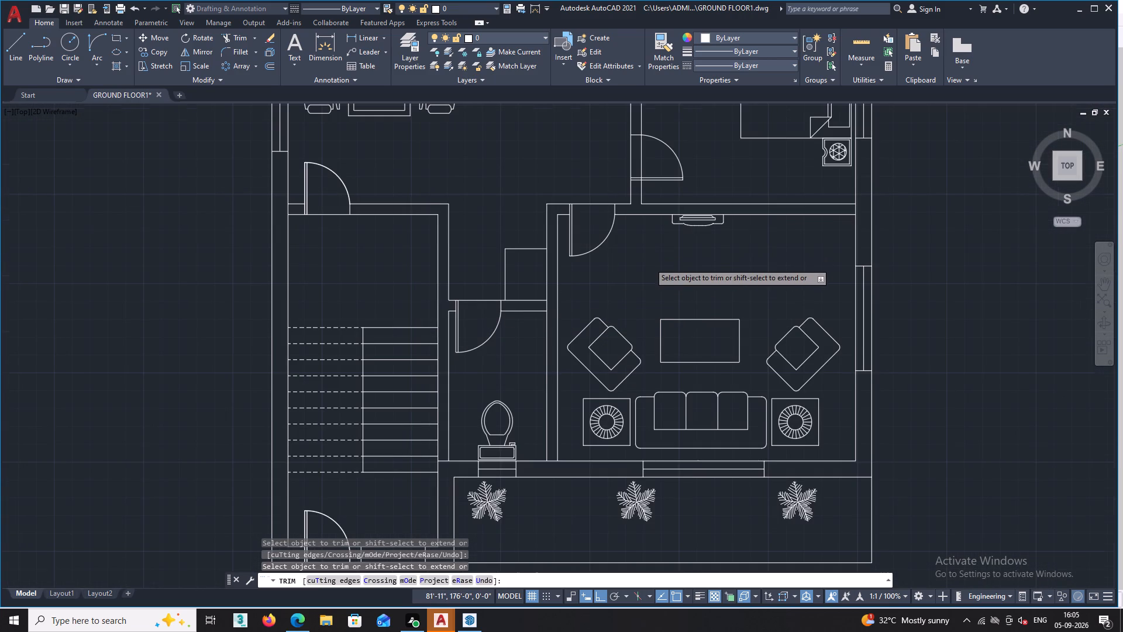
pyautogui.moveTo(649, 265); pyautogui.dragTo(647, 297, button='middle')
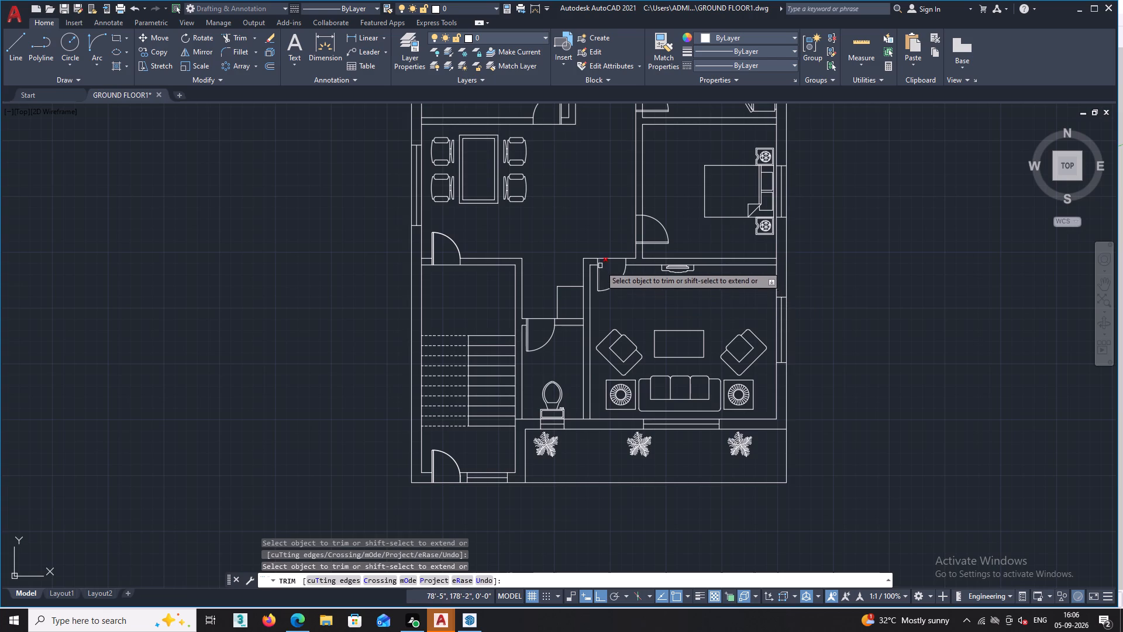
pyautogui.scroll(3, 600, 265)
pyautogui.scroll(-1, 660, 245)
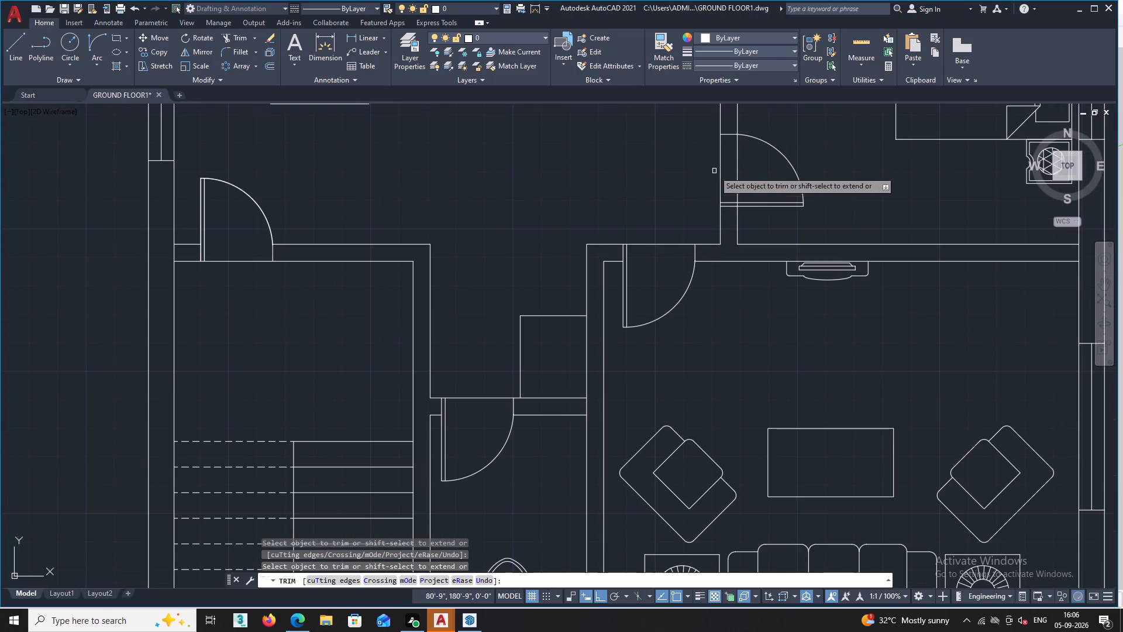
pyautogui.click(738, 168)
pyautogui.scroll(3, 747, 191)
pyautogui.scroll(1, 733, 286)
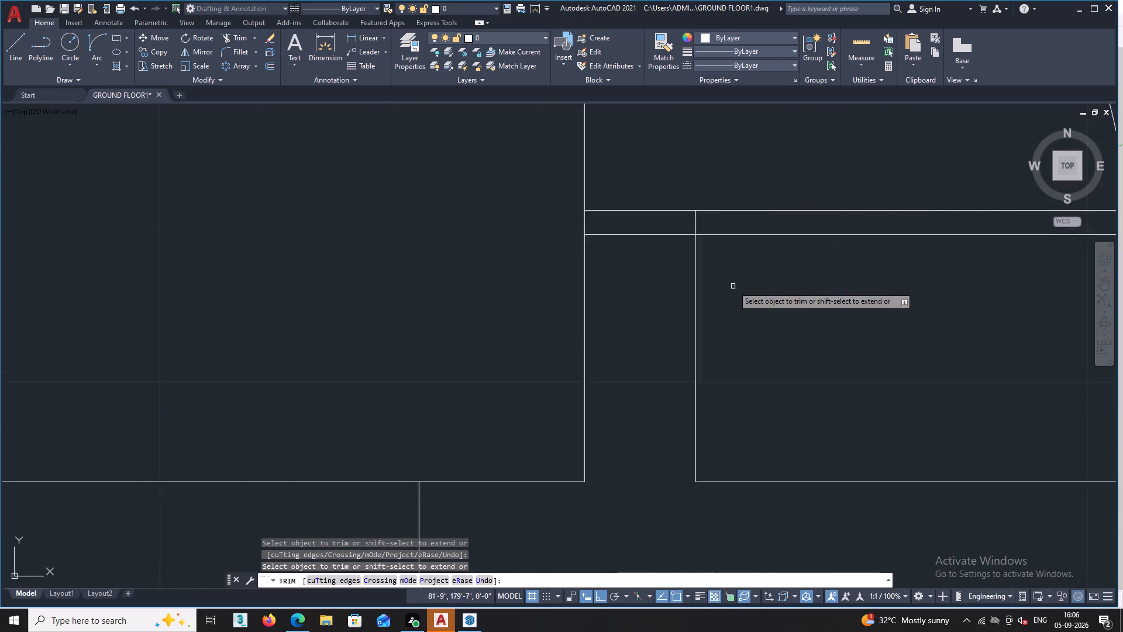
pyautogui.scroll(1, 733, 286)
pyautogui.doubleClick(675, 182)
# Trim the east-face line of the kitchen's west wall across the door opening and between the leaf lines.
pyautogui.scroll(-3, 727, 279)
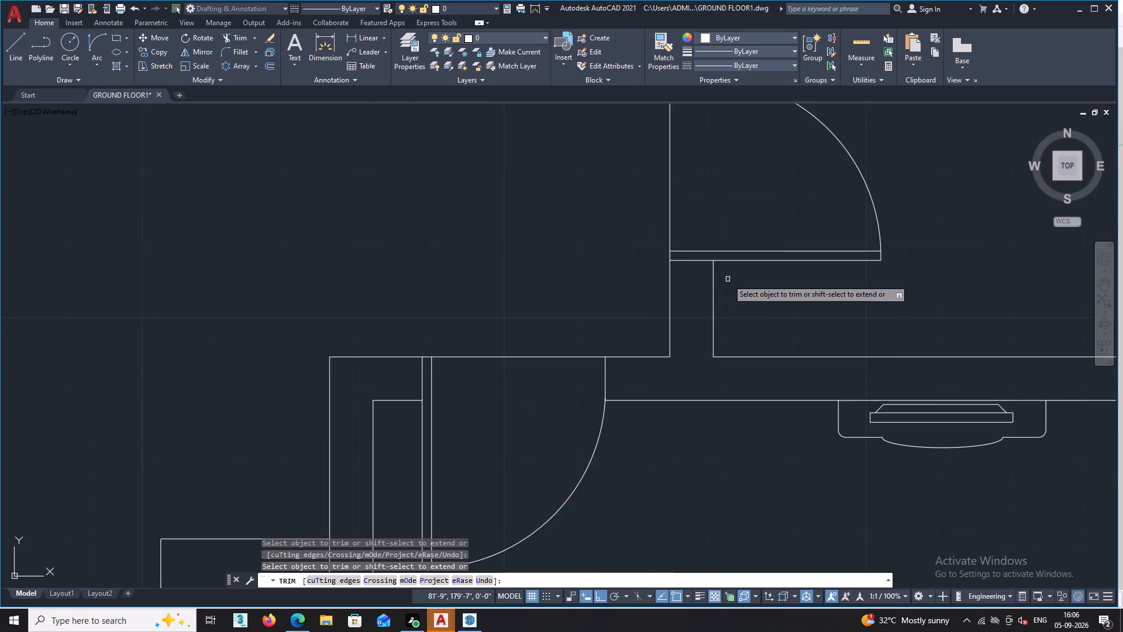
pyautogui.scroll(-4, 728, 279)
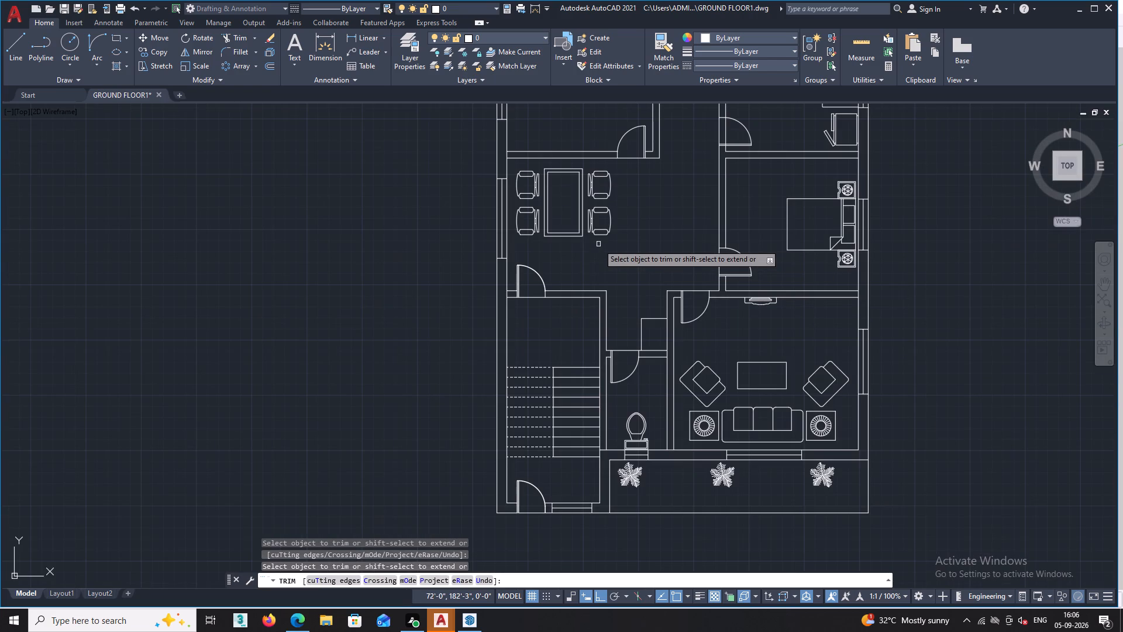
pyautogui.scroll(-1, 631, 233)
pyautogui.moveTo(645, 205); pyautogui.dragTo(595, 291, button='middle')
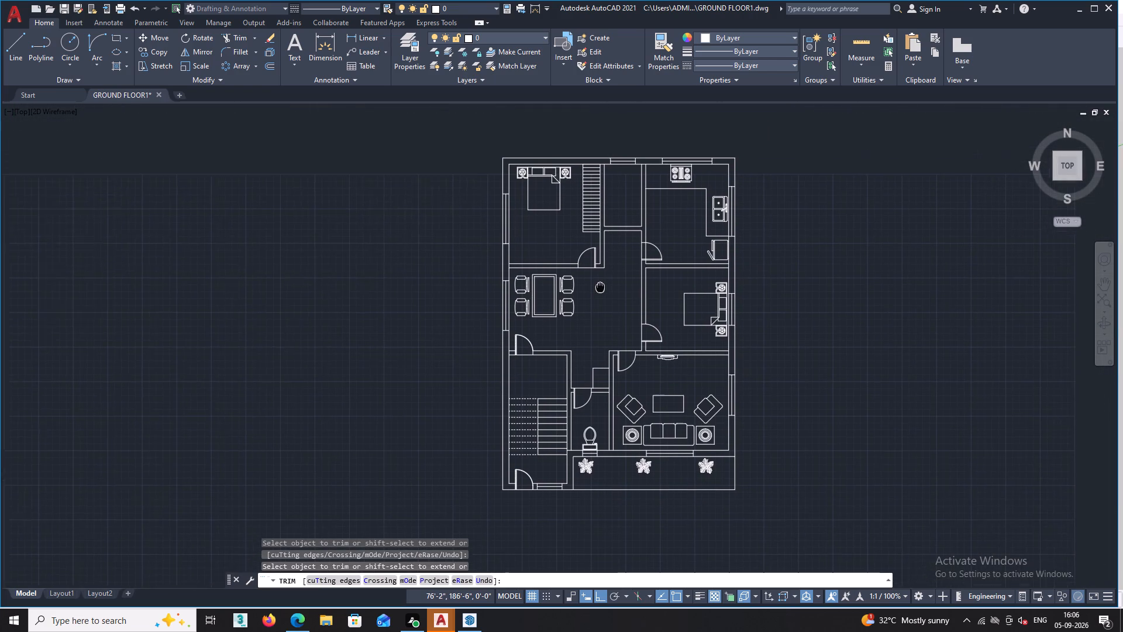
pyautogui.moveTo(595, 291); pyautogui.dragTo(583, 299, button='middle')
pyautogui.scroll(4, 625, 265)
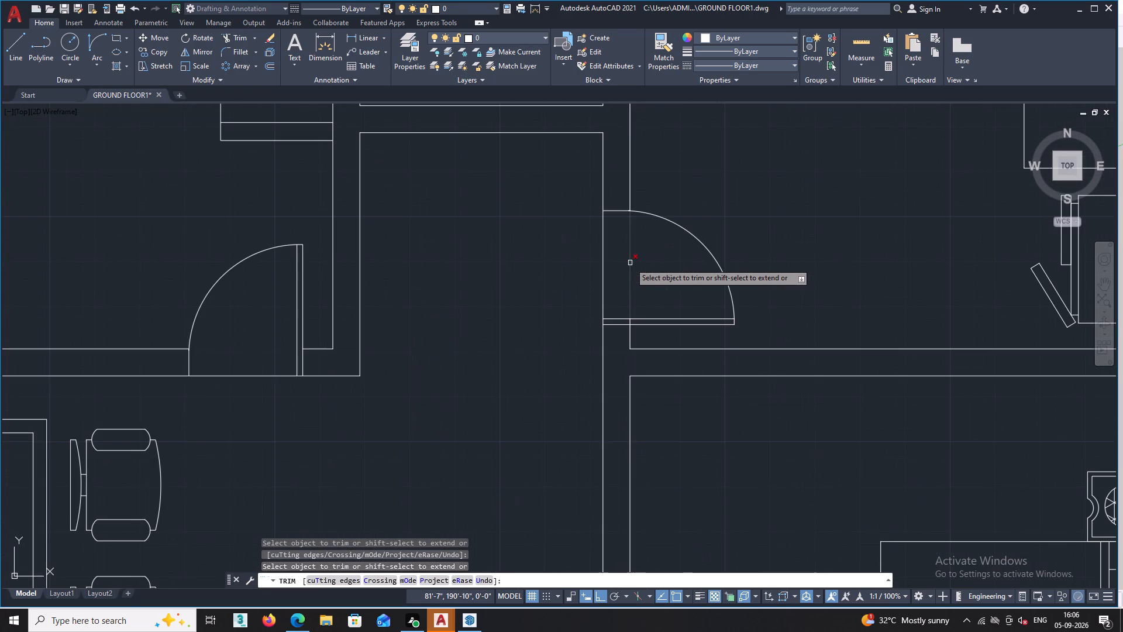
pyautogui.click(630, 263)
pyautogui.scroll(2, 632, 331)
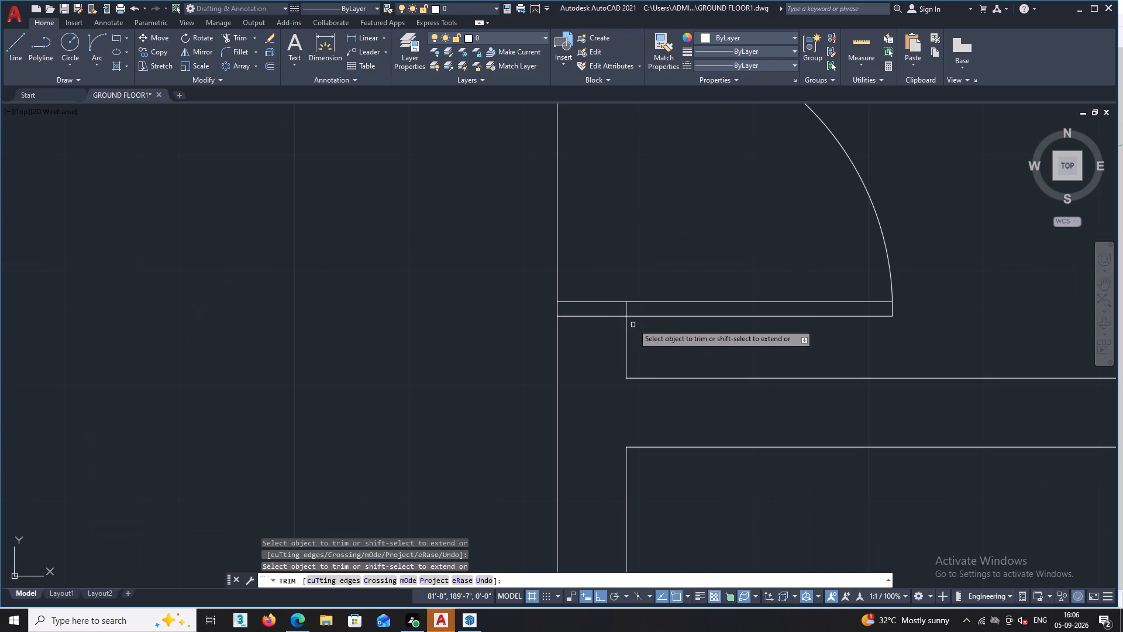
pyautogui.click(626, 310)
# Trim the short leftover end of the kitchen door's north jamb line where it meets the swing arc.
pyautogui.scroll(-1, 643, 253)
pyautogui.moveTo(654, 178); pyautogui.dragTo(653, 243, button='middle')
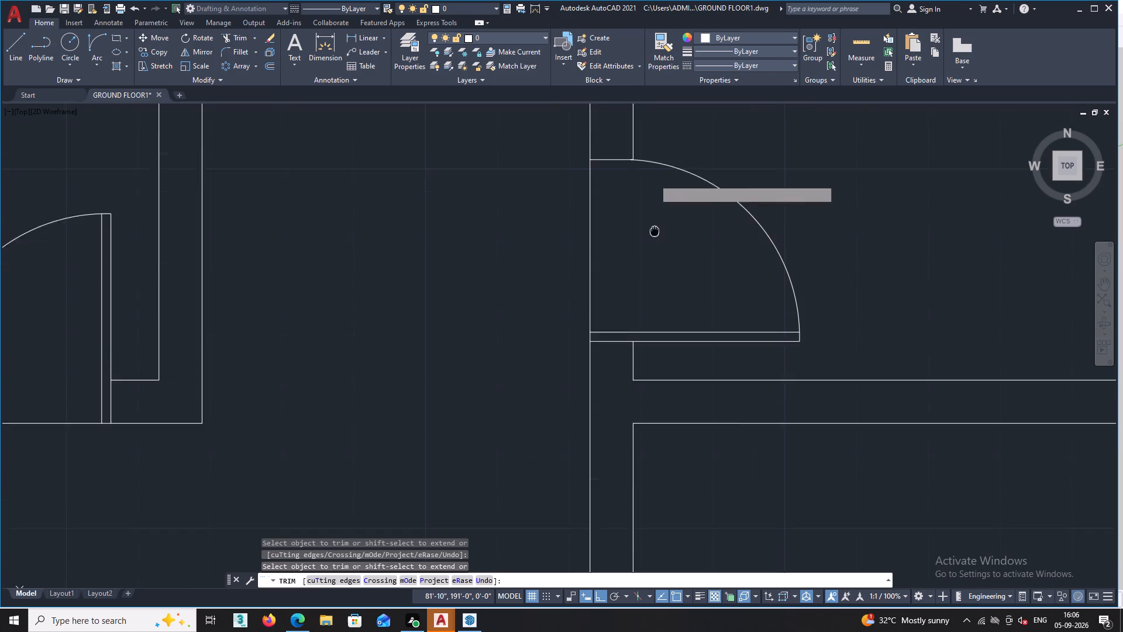
pyautogui.moveTo(653, 243); pyautogui.dragTo(652, 253, button='middle')
pyautogui.scroll(4, 625, 171)
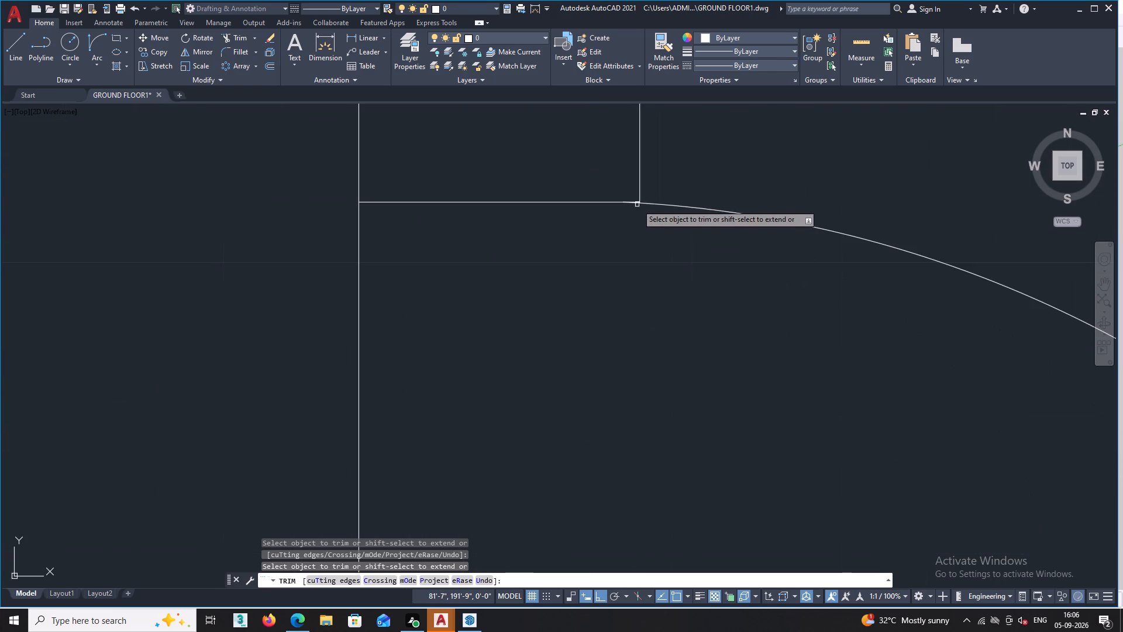
pyautogui.scroll(4, 633, 199)
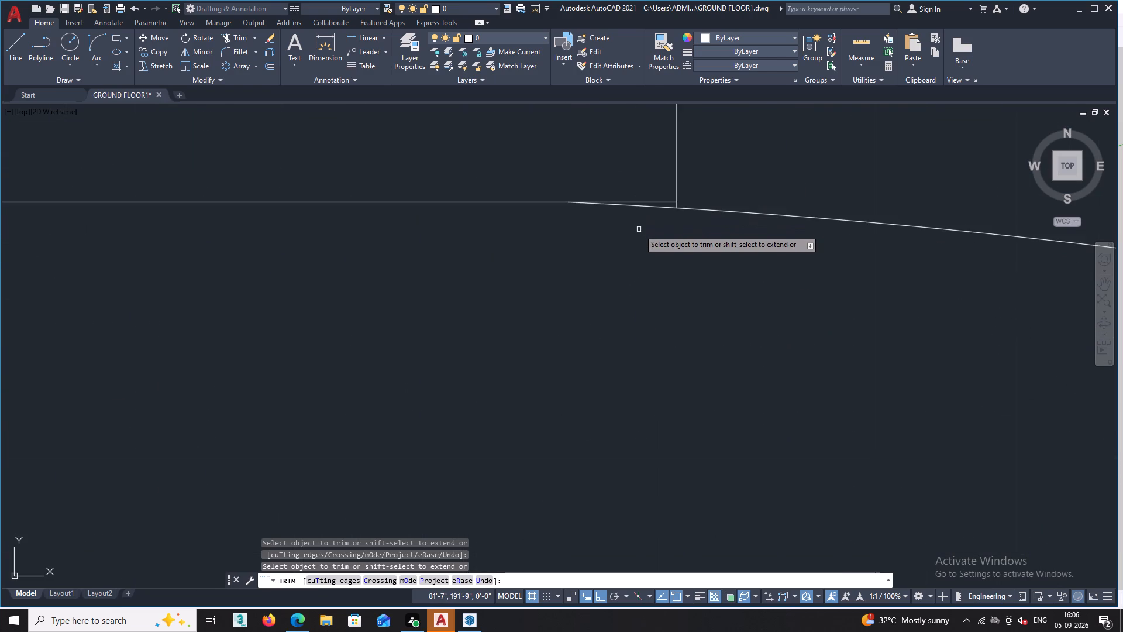
pyautogui.scroll(1, 639, 229)
pyautogui.click(652, 186)
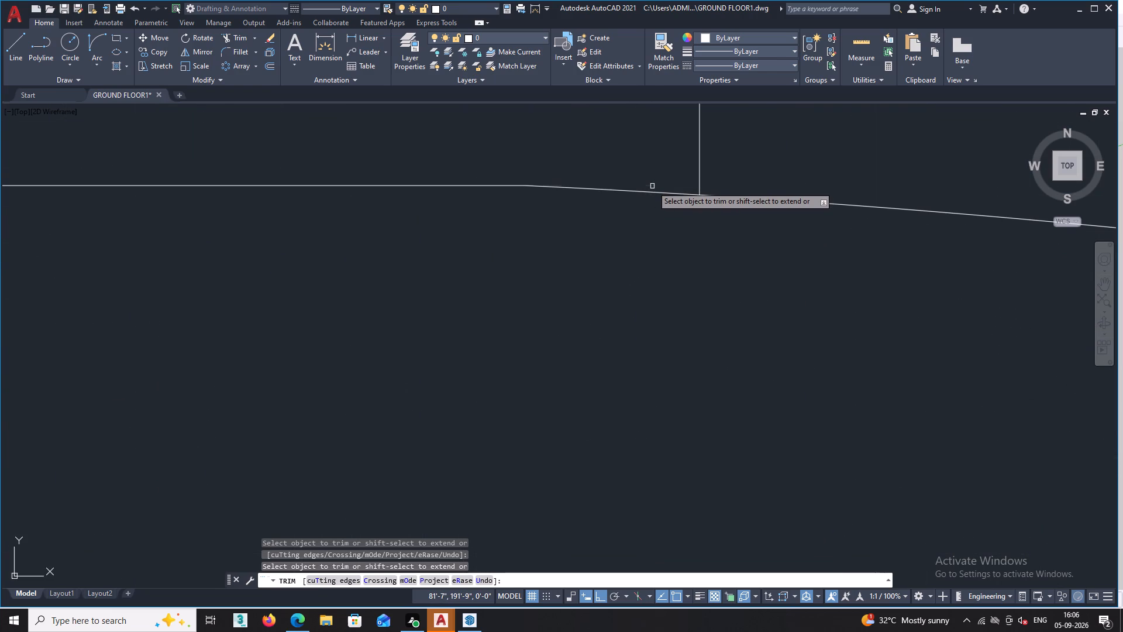
# Trim the short leftover end of the north-west bedroom door's west jamb line beside the swing arc.
pyautogui.scroll(-3, 636, 245)
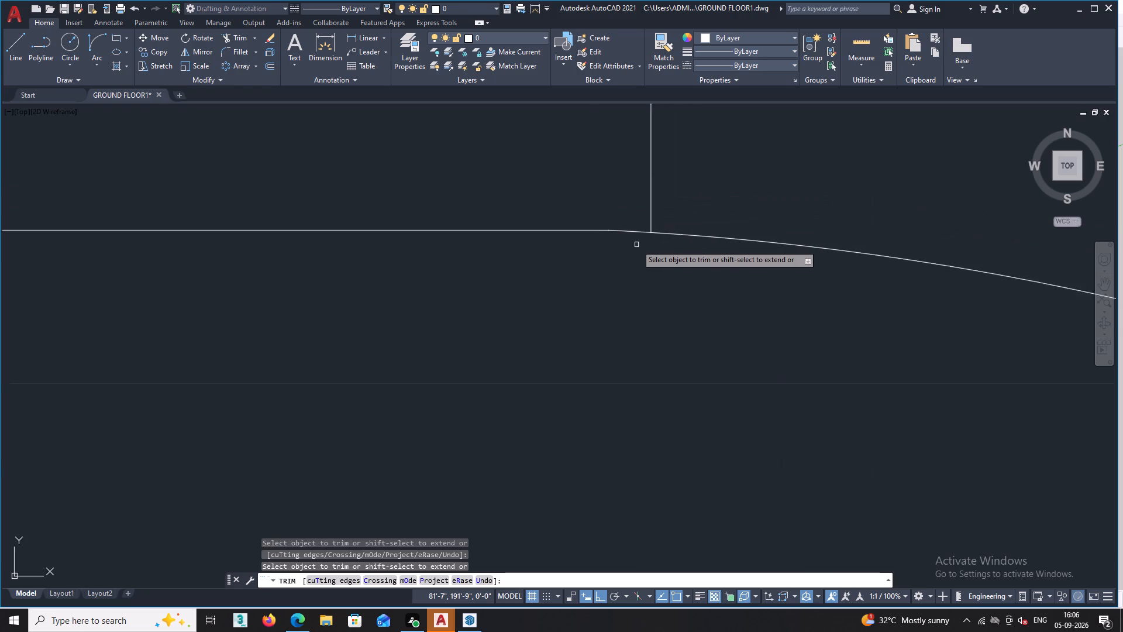
pyautogui.scroll(-1, 636, 245)
pyautogui.scroll(-3, 620, 288)
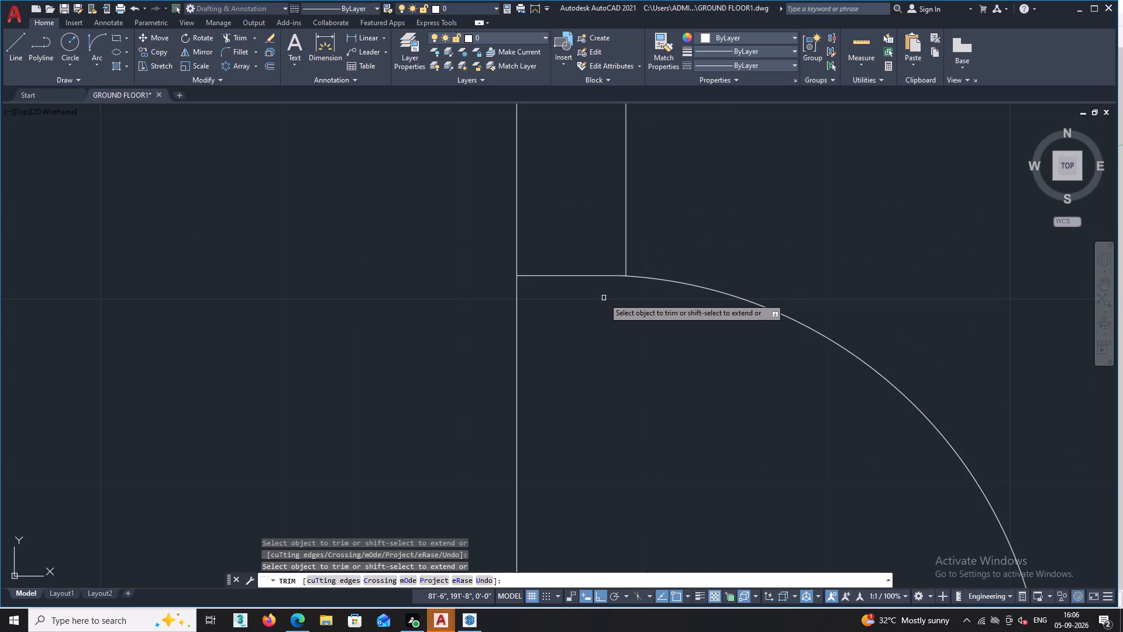
pyautogui.scroll(-3, 604, 300)
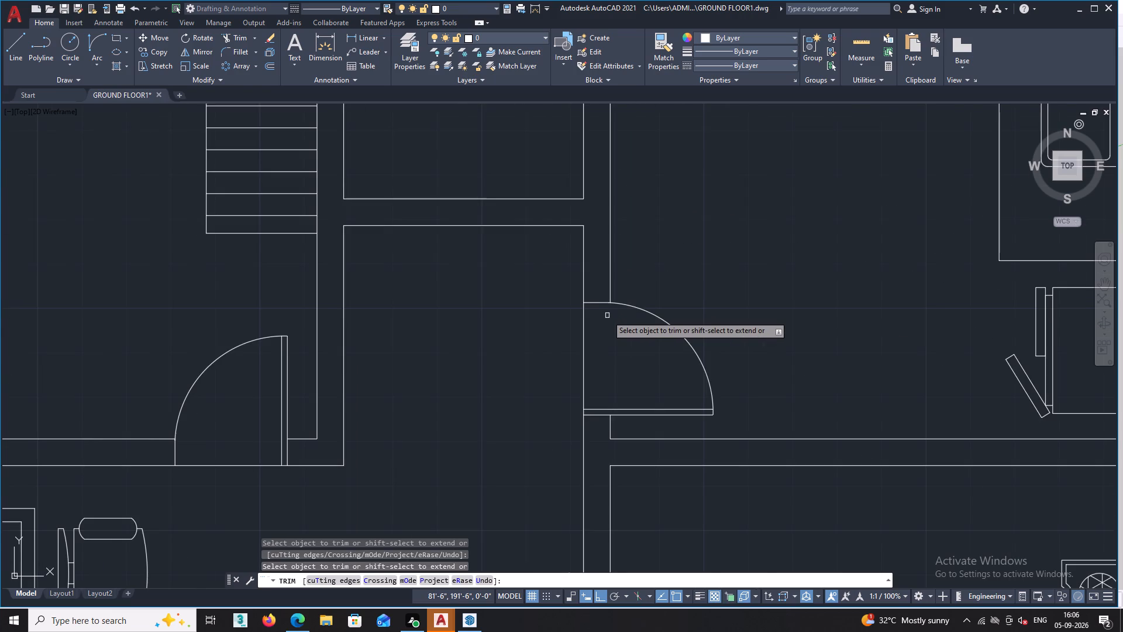
pyautogui.scroll(-1, 607, 316)
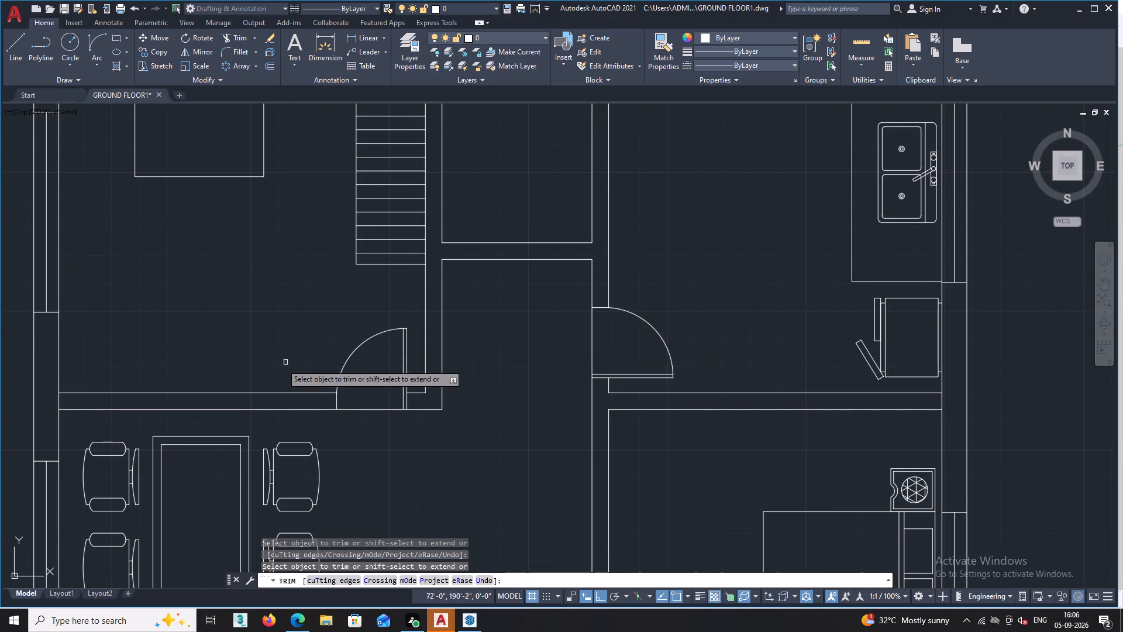
pyautogui.scroll(8, 337, 417)
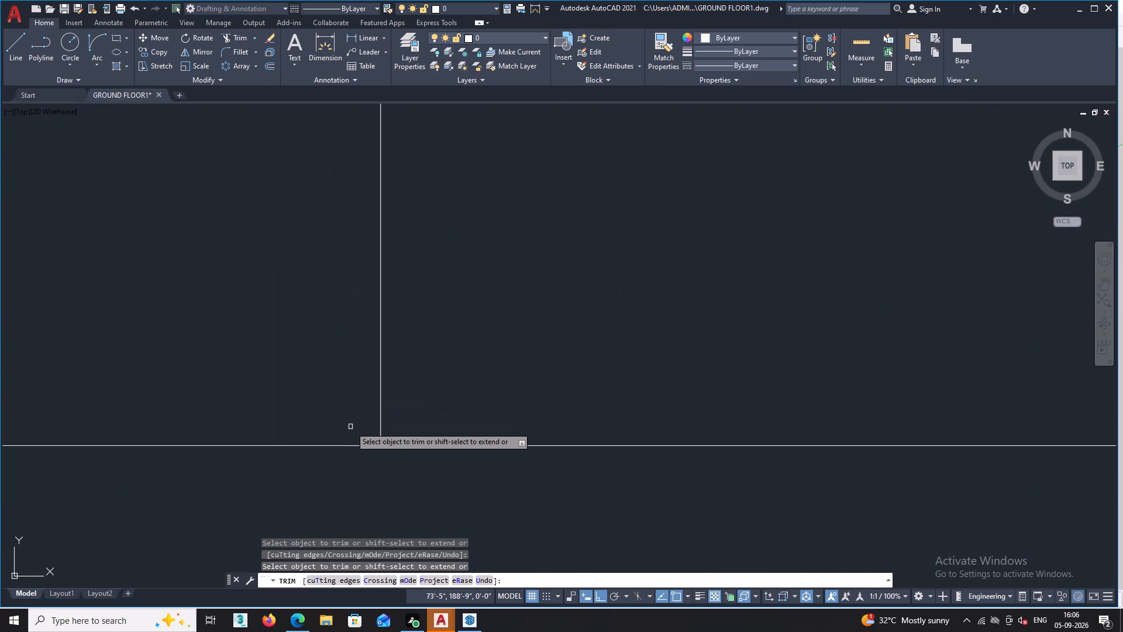
pyautogui.scroll(-1, 351, 427)
pyautogui.scroll(-2, 370, 331)
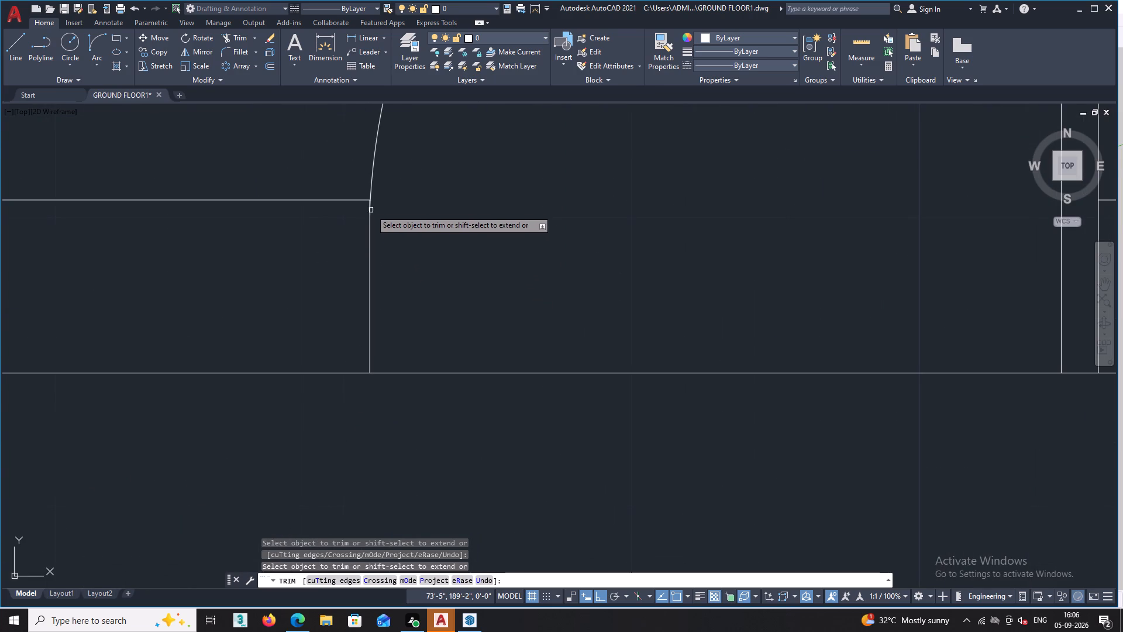
pyautogui.scroll(6, 365, 198)
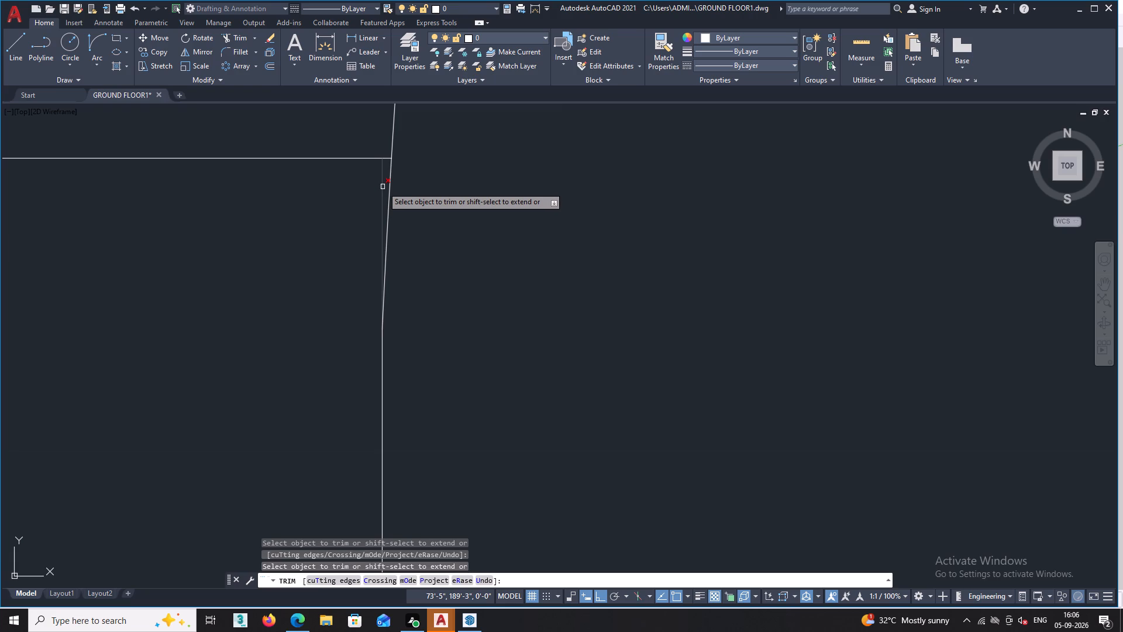
pyautogui.click(383, 187)
# Examine the wall and jamb junctions at the kitchen and north-west bedroom doors for leftover line pieces.
pyautogui.scroll(-8, 330, 246)
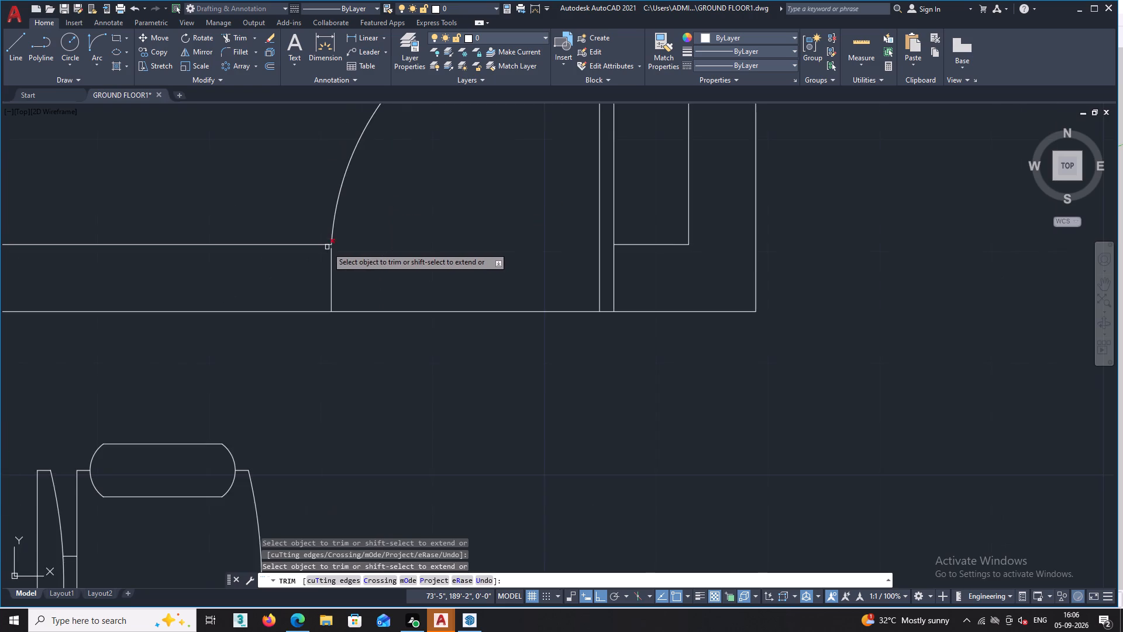
pyautogui.scroll(-3, 327, 247)
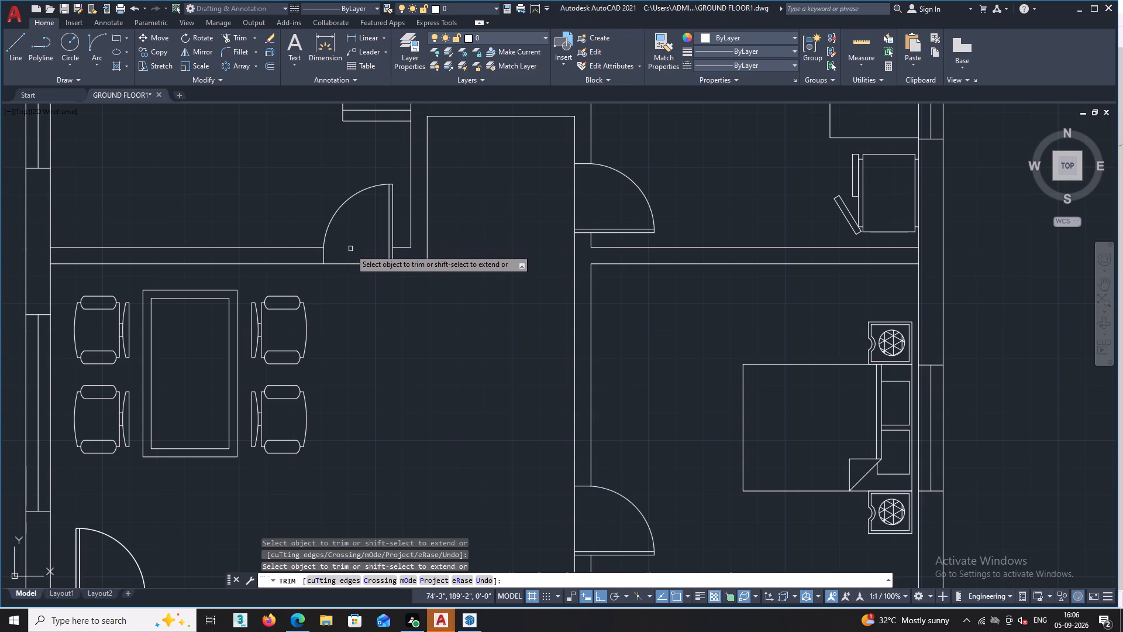
pyautogui.scroll(2, 384, 248)
pyautogui.scroll(-2, 385, 247)
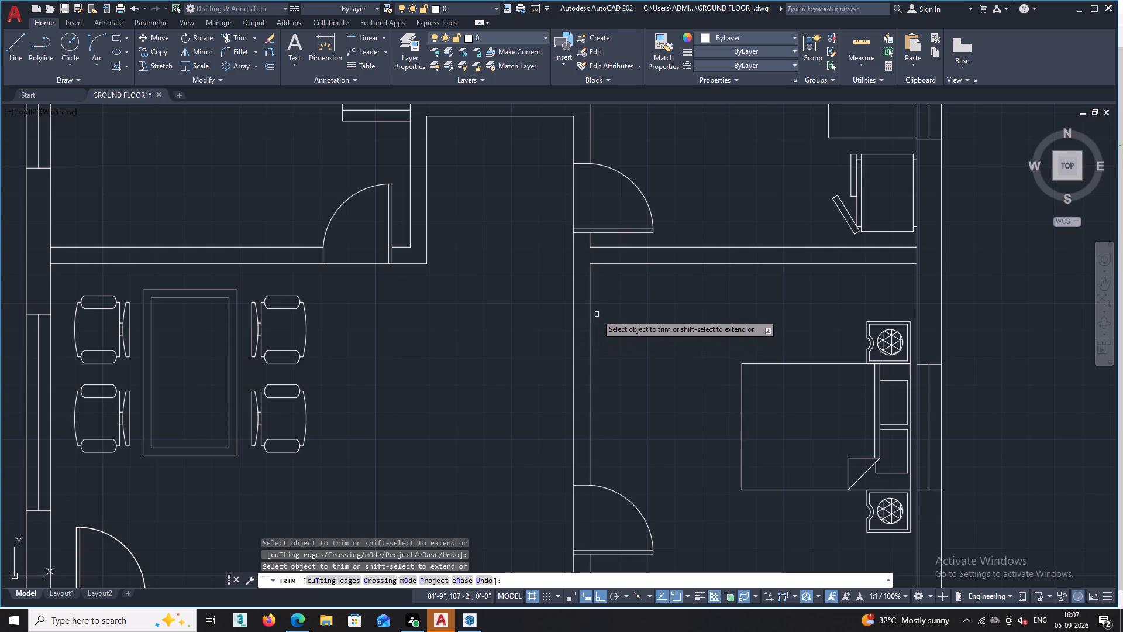
pyautogui.scroll(5, 594, 243)
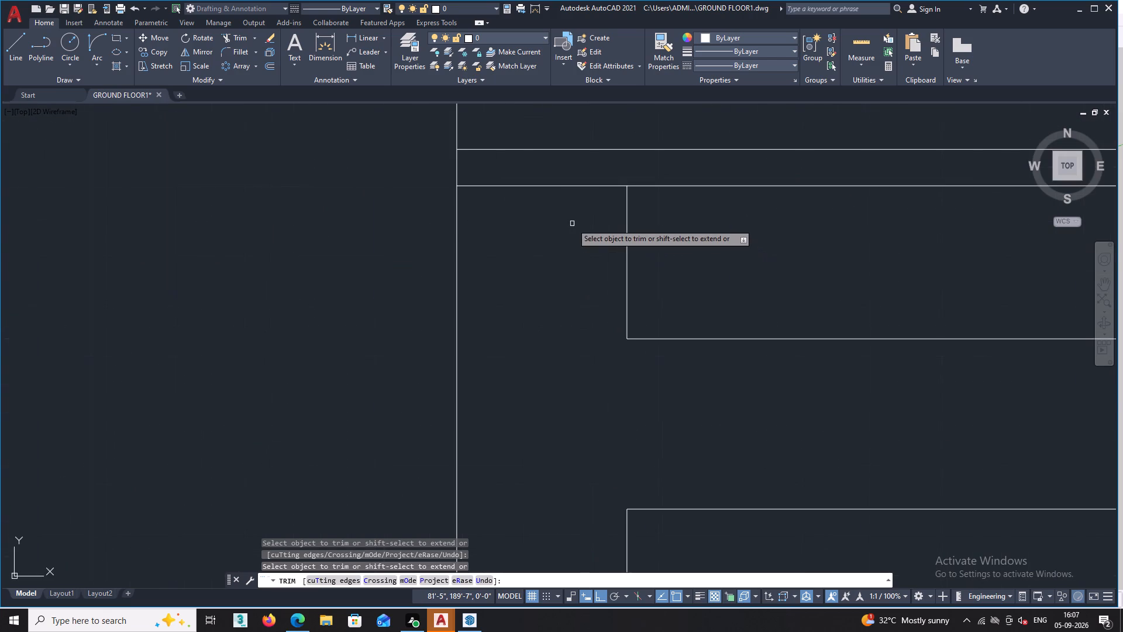
pyautogui.scroll(-7, 572, 224)
pyautogui.scroll(4, 576, 201)
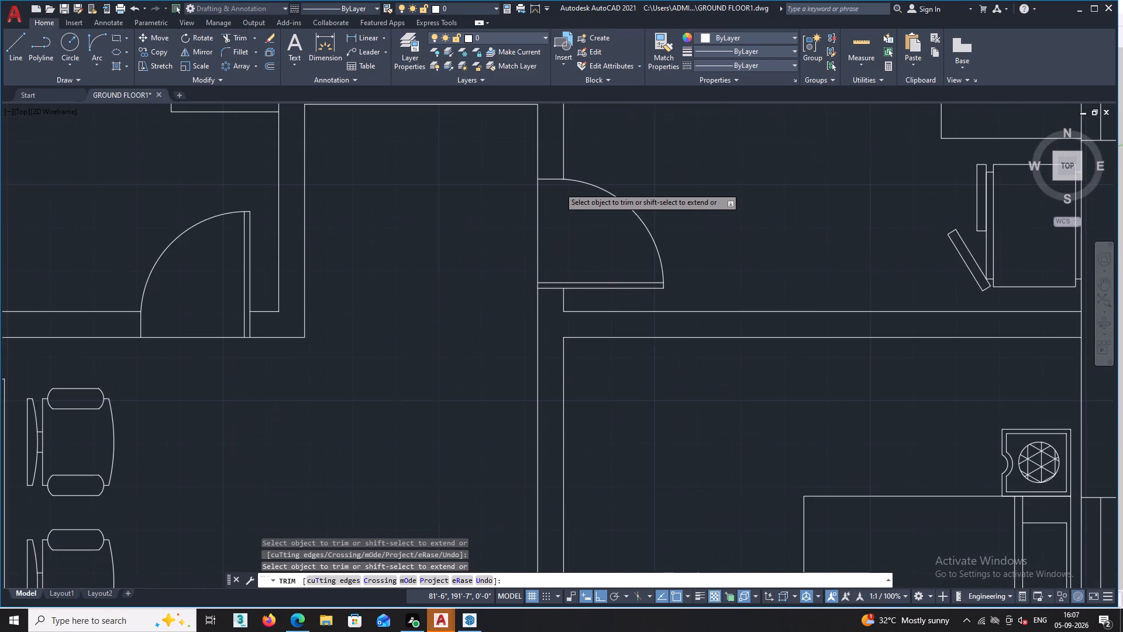
pyautogui.scroll(3, 559, 187)
pyautogui.moveTo(564, 225); pyautogui.dragTo(531, 344, button='middle')
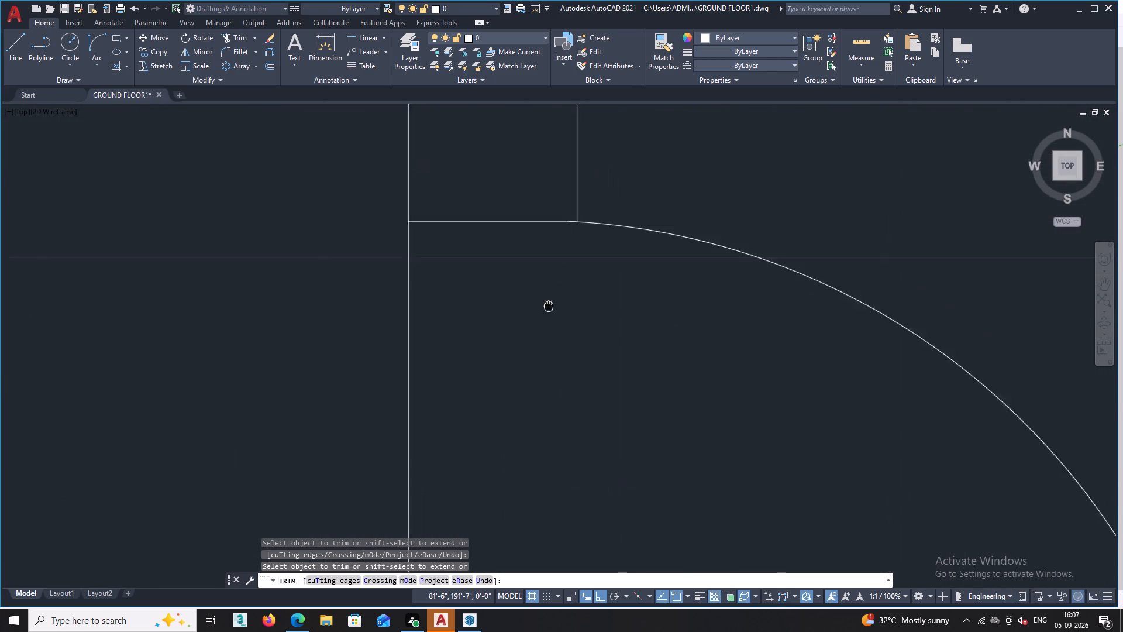
pyautogui.moveTo(531, 344); pyautogui.dragTo(507, 375, button='middle')
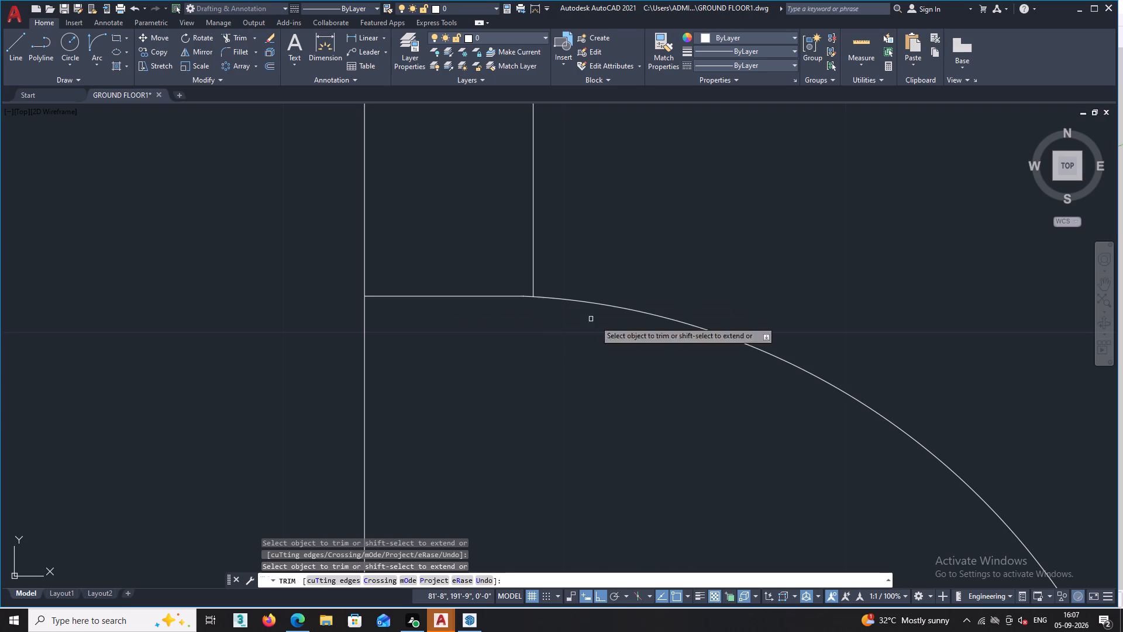
pyautogui.scroll(1, 716, 347)
pyautogui.scroll(-6, 439, 279)
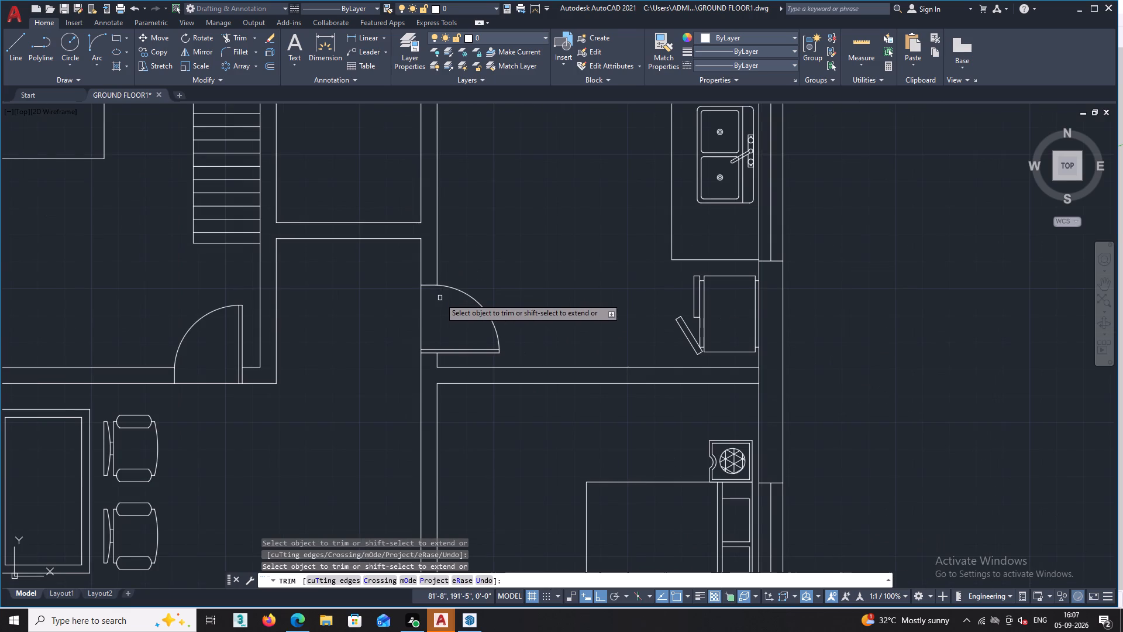
pyautogui.moveTo(221, 396); pyautogui.dragTo(363, 331, button='middle')
pyautogui.scroll(7, 318, 309)
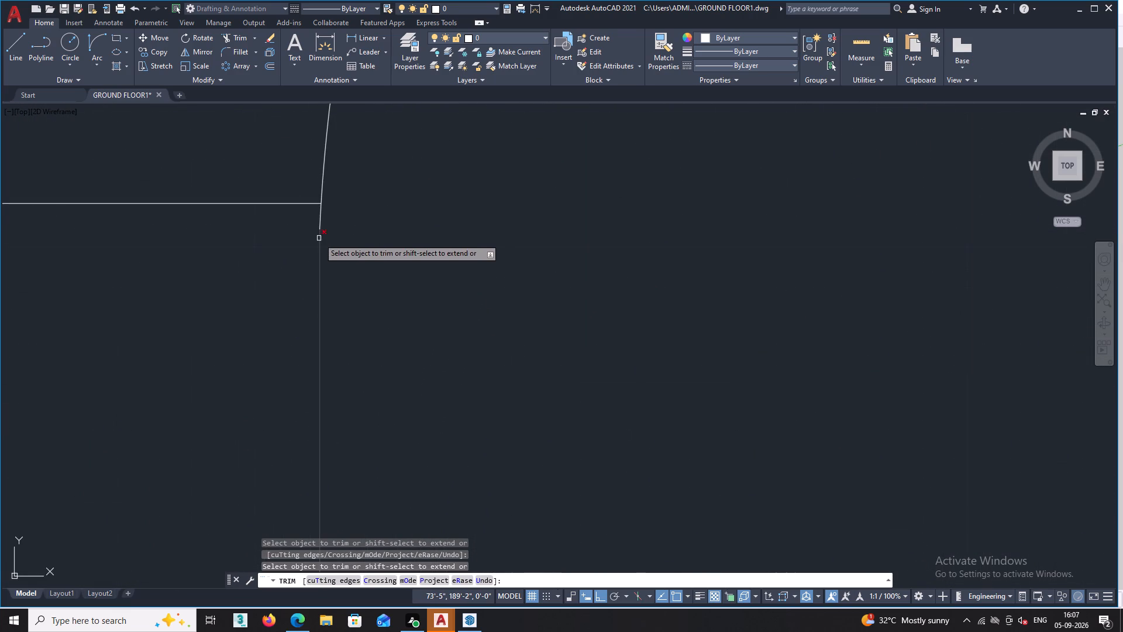
# Examine the jamb and wall junctions at the north-west bedroom door and the staircase room's north door for leftover line pieces.
pyautogui.scroll(2, 320, 236)
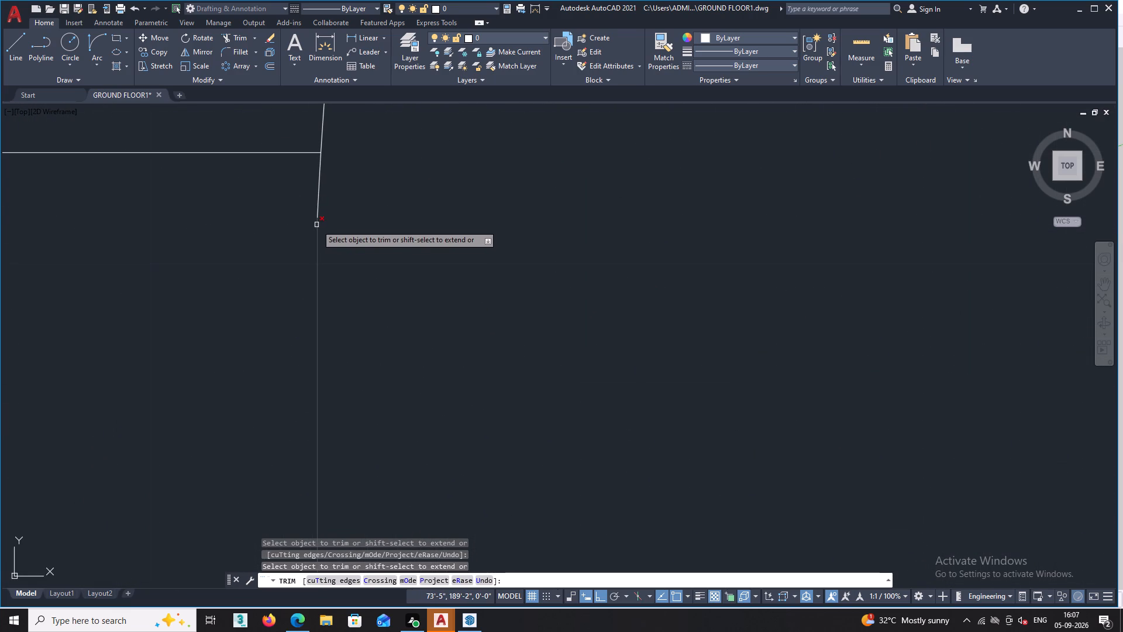
pyautogui.scroll(-8, 412, 281)
pyautogui.scroll(-2, 423, 422)
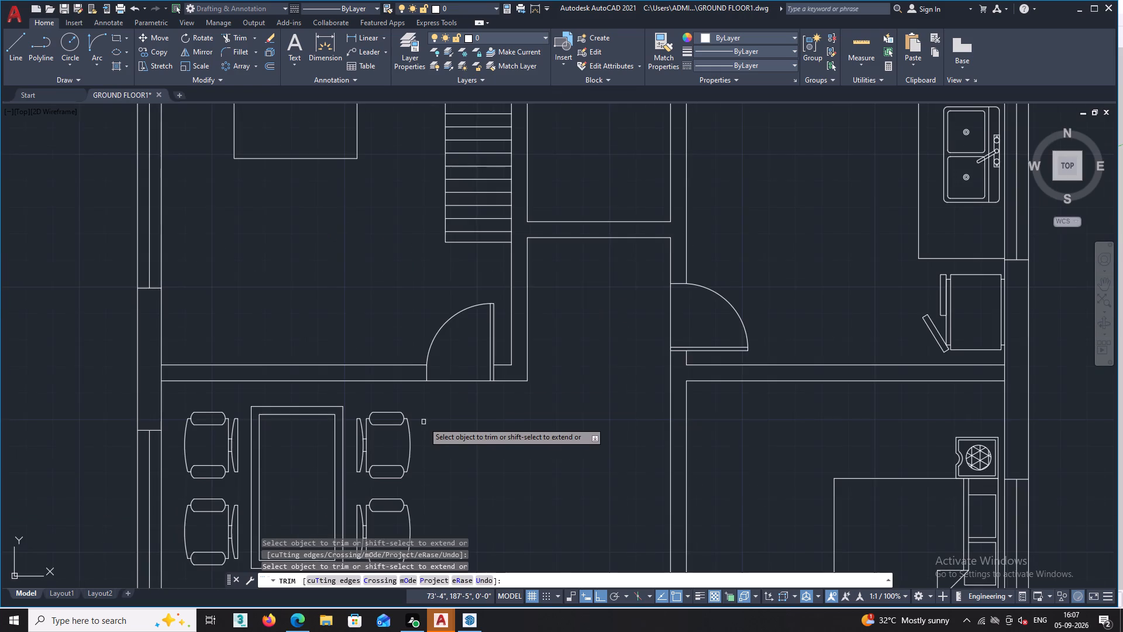
pyautogui.moveTo(425, 425); pyautogui.dragTo(532, 212, button='middle')
pyautogui.moveTo(347, 468); pyautogui.dragTo(354, 451, button='middle')
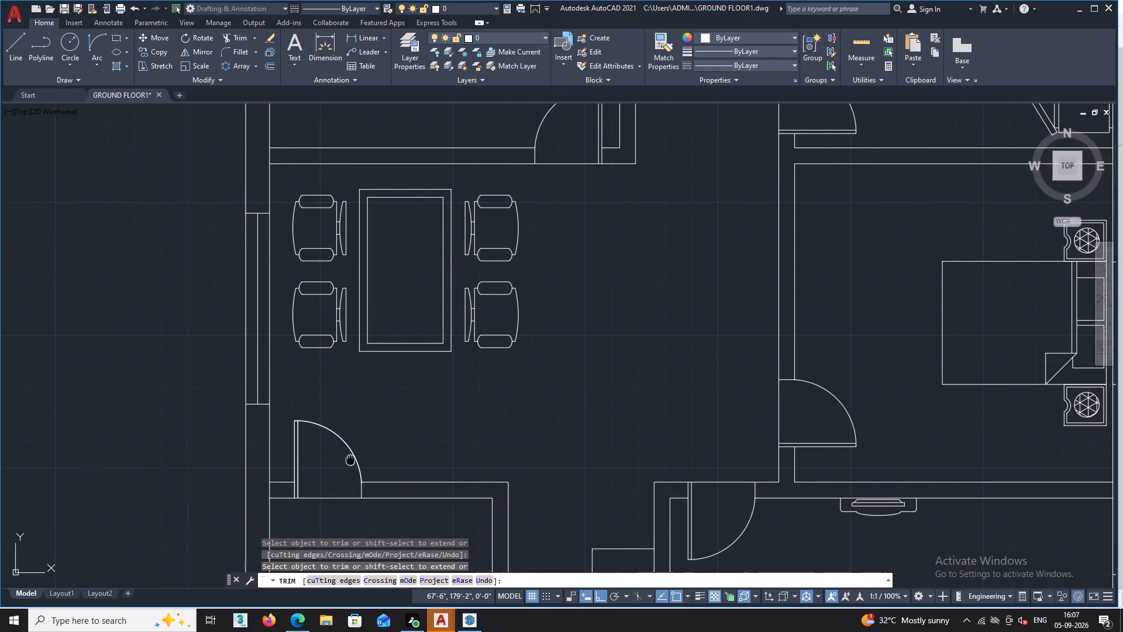
pyautogui.moveTo(354, 451); pyautogui.dragTo(371, 351, button='middle')
pyautogui.scroll(6, 385, 383)
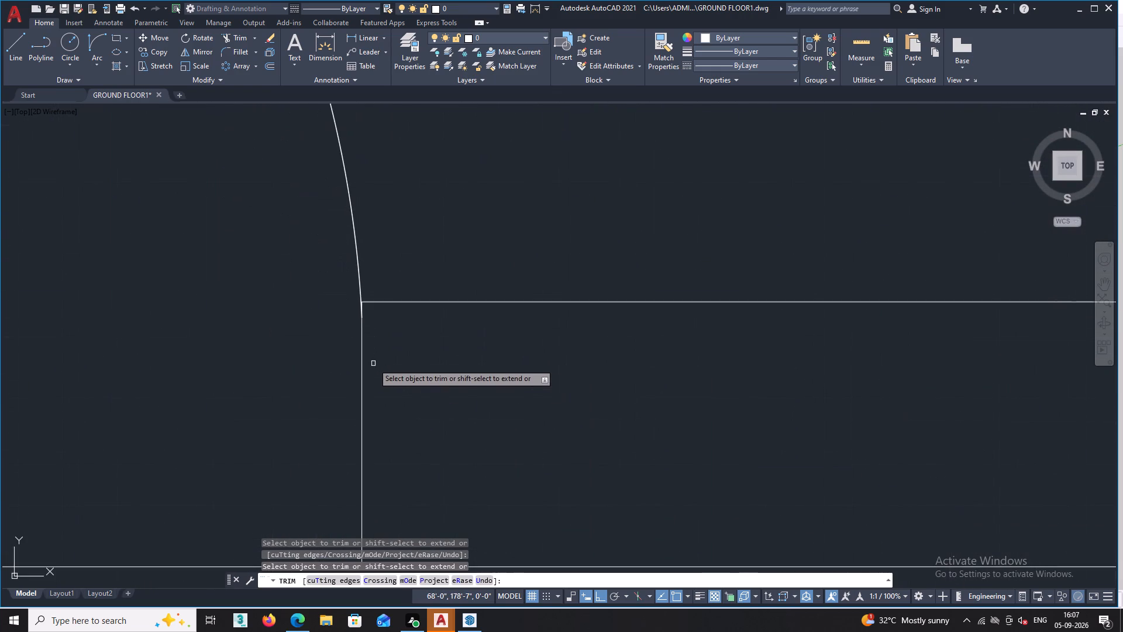
pyautogui.scroll(-1, 373, 363)
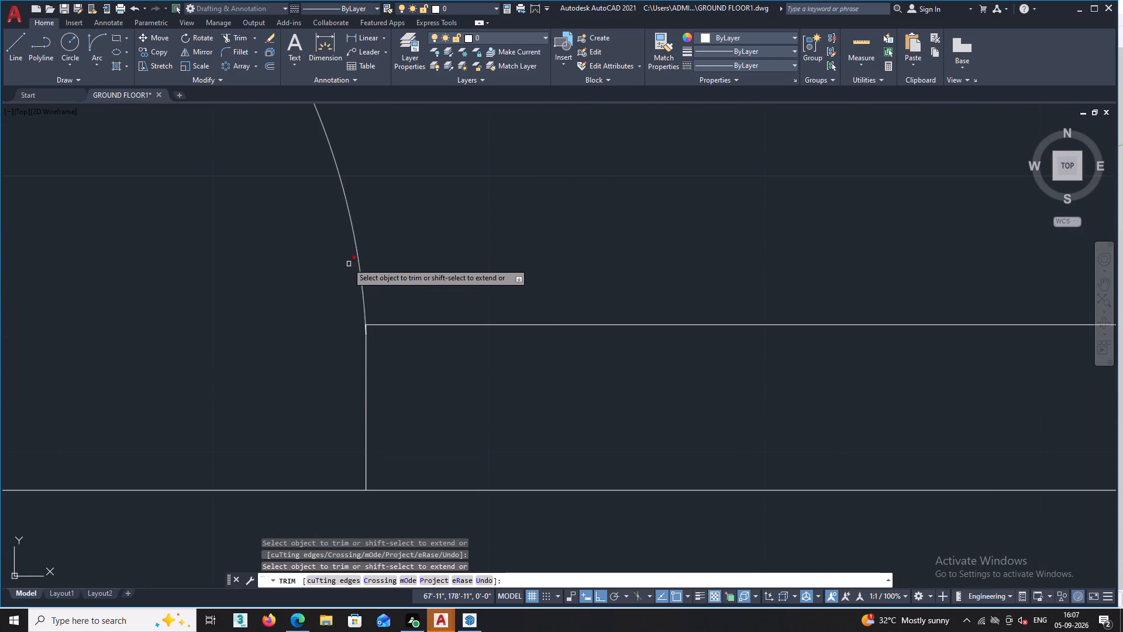
pyautogui.scroll(-2, 261, 290)
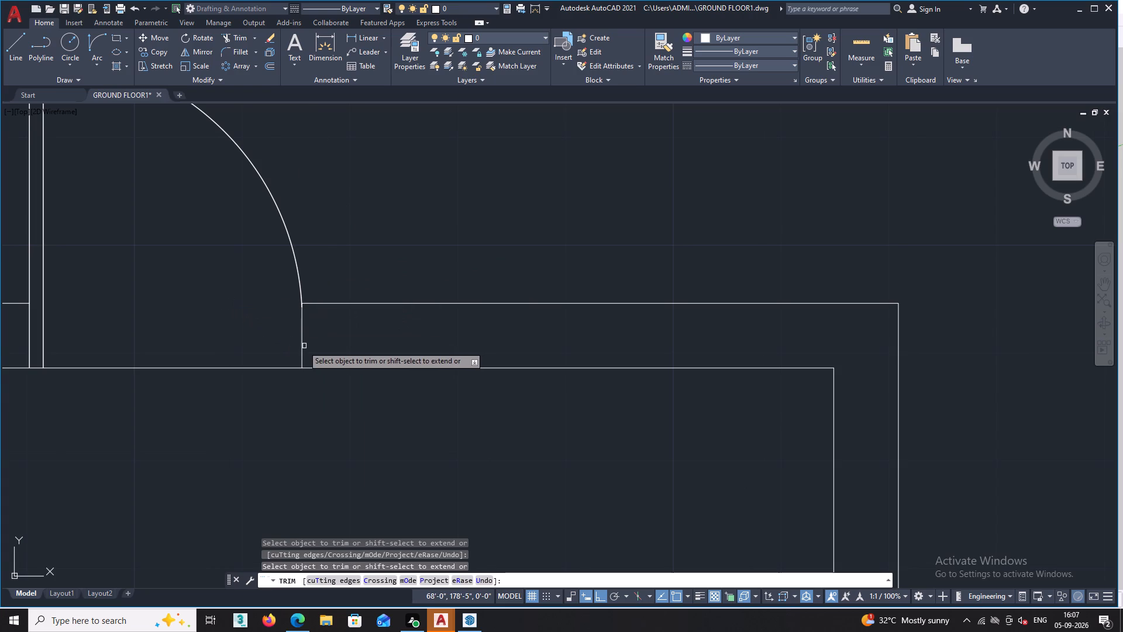
pyautogui.moveTo(253, 320); pyautogui.dragTo(434, 462, button='middle')
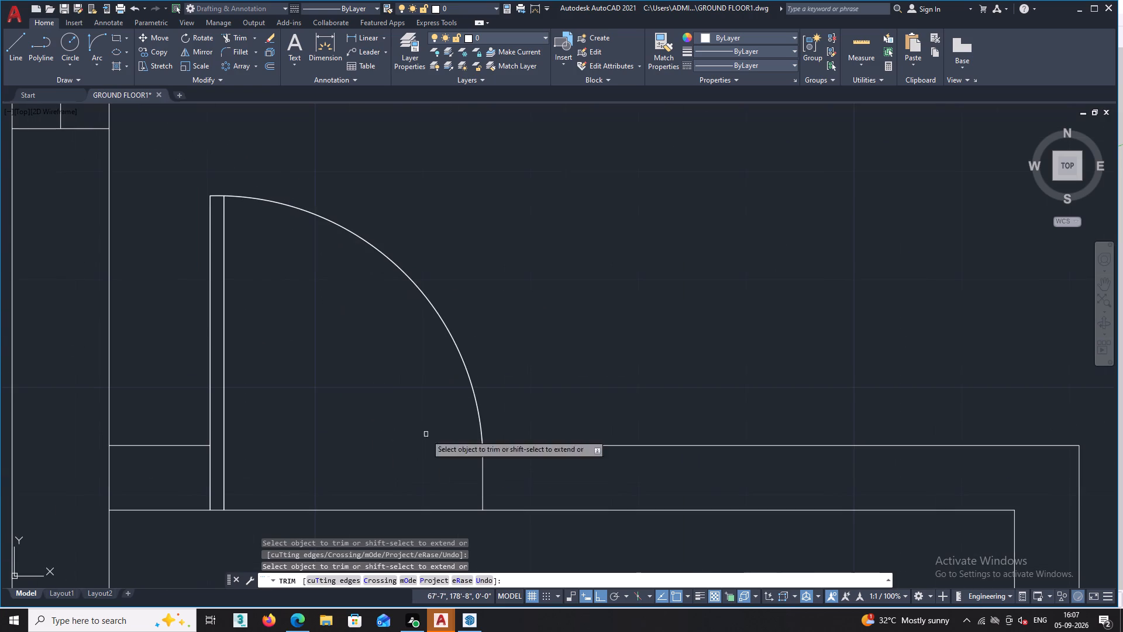
pyautogui.scroll(2, 260, 217)
pyautogui.scroll(-6, 333, 270)
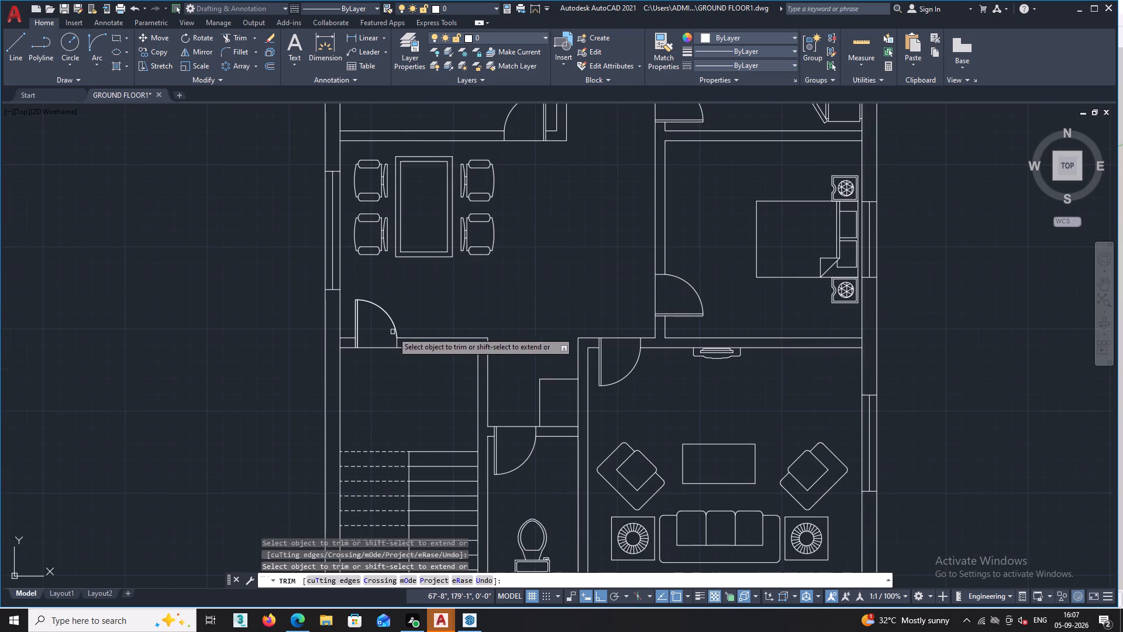
pyautogui.scroll(5, 408, 355)
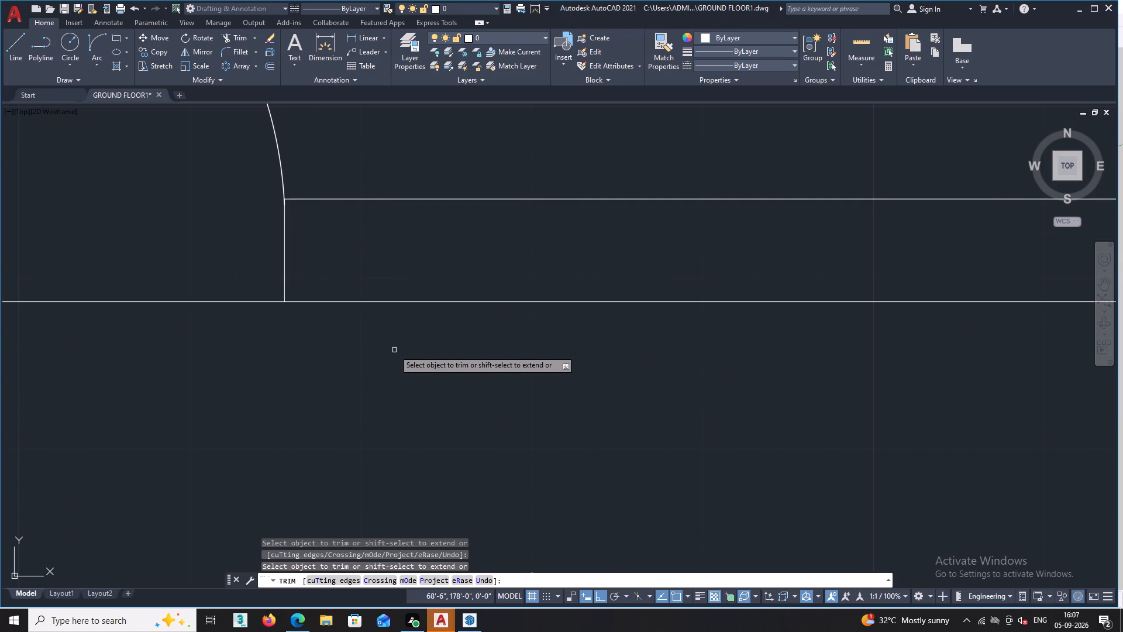
pyautogui.scroll(-4, 291, 241)
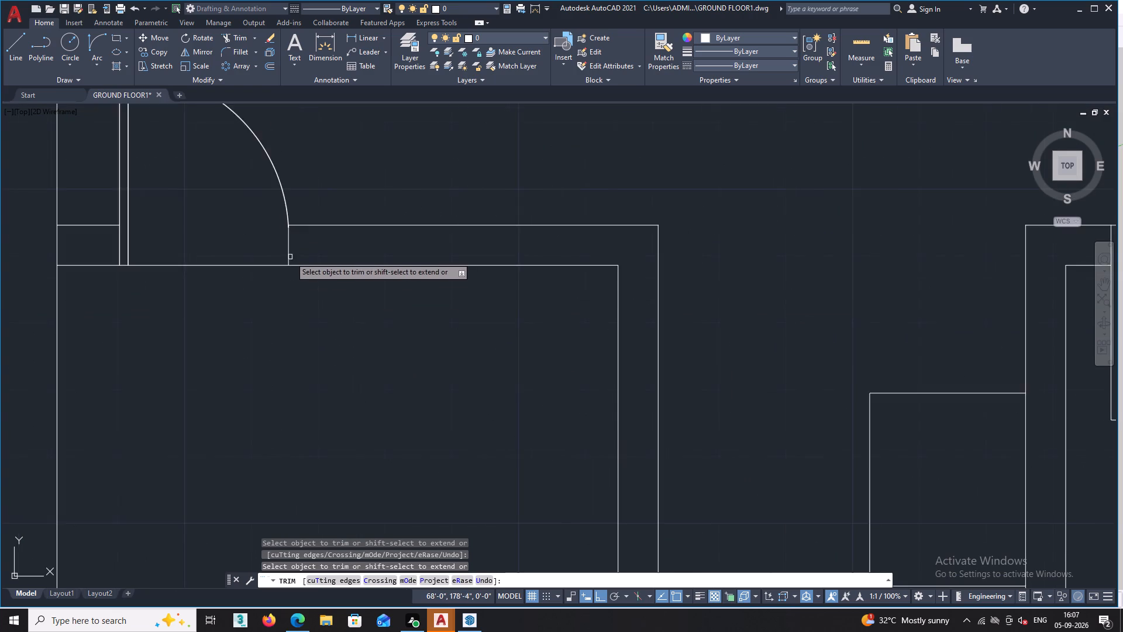
pyautogui.scroll(-3, 289, 270)
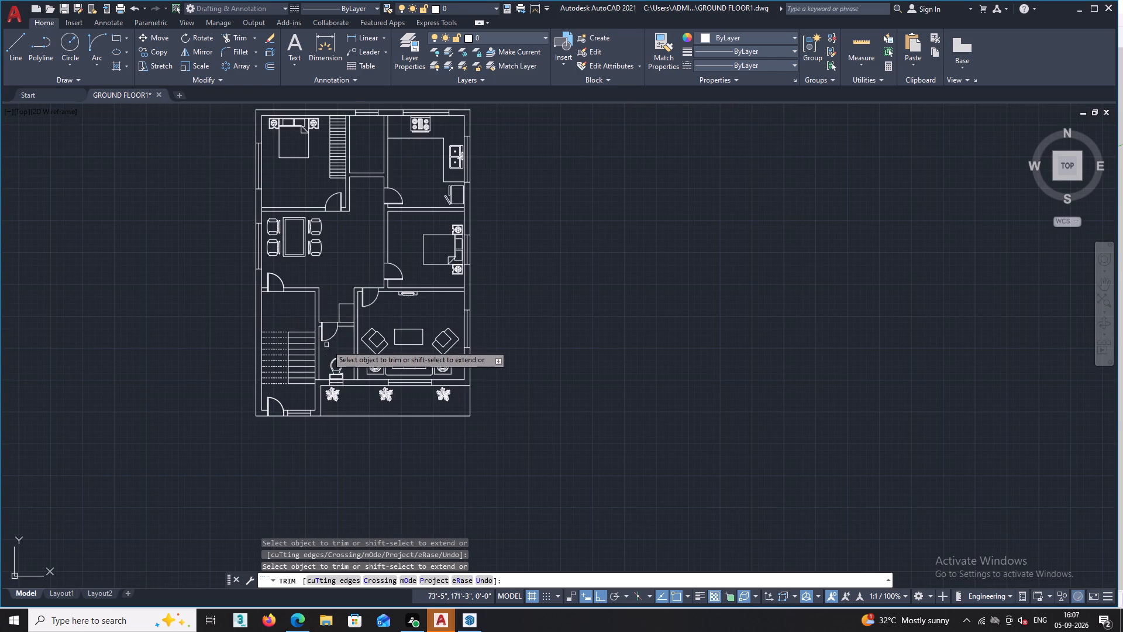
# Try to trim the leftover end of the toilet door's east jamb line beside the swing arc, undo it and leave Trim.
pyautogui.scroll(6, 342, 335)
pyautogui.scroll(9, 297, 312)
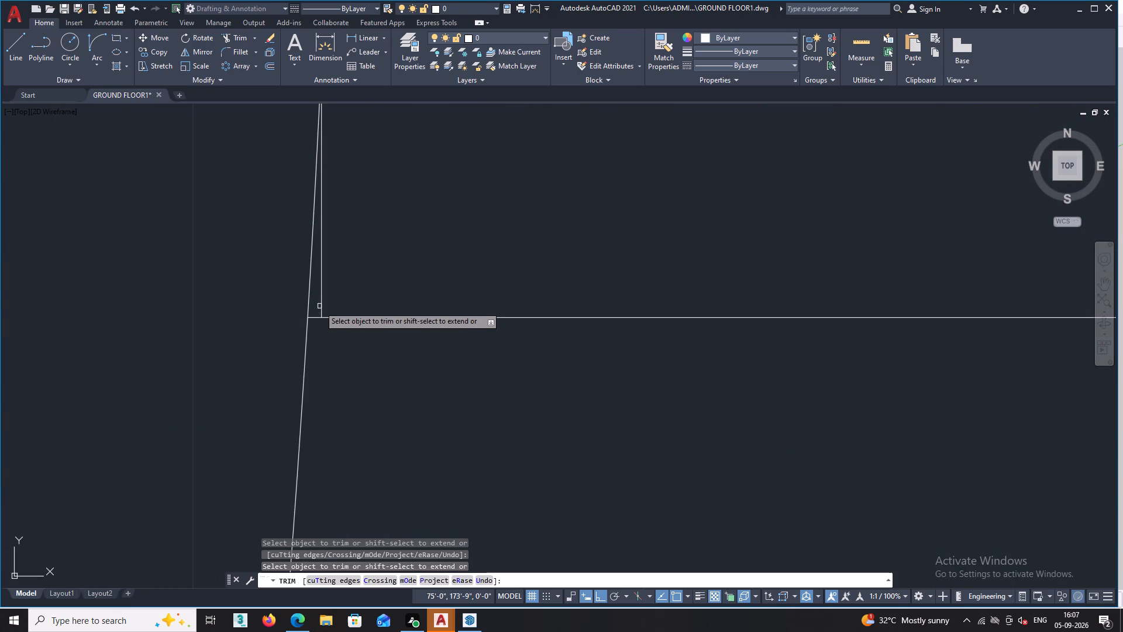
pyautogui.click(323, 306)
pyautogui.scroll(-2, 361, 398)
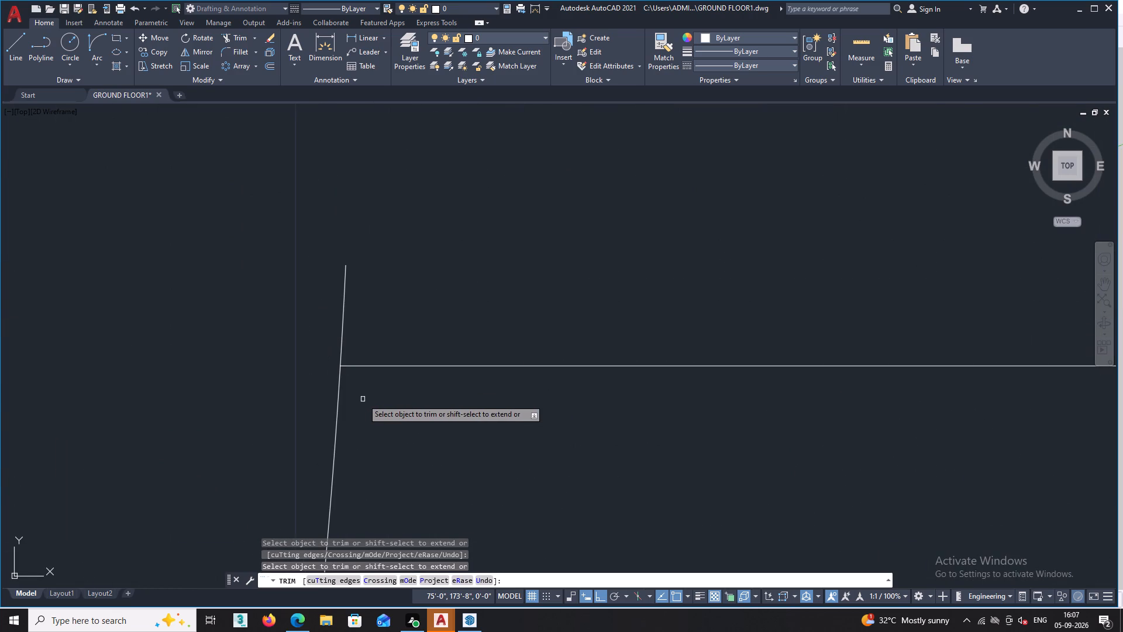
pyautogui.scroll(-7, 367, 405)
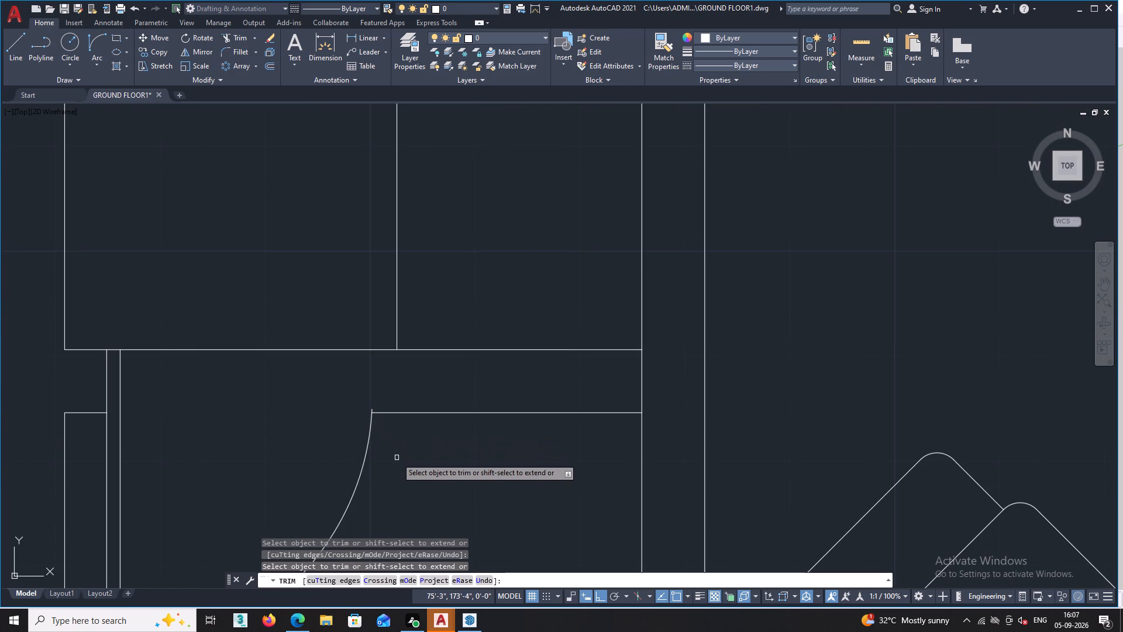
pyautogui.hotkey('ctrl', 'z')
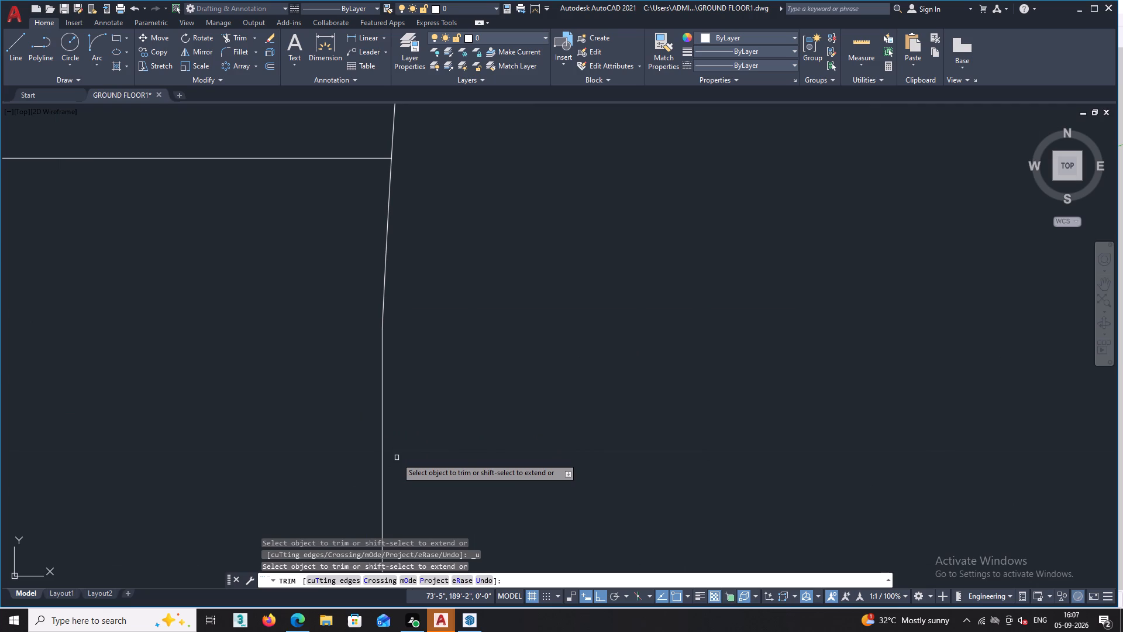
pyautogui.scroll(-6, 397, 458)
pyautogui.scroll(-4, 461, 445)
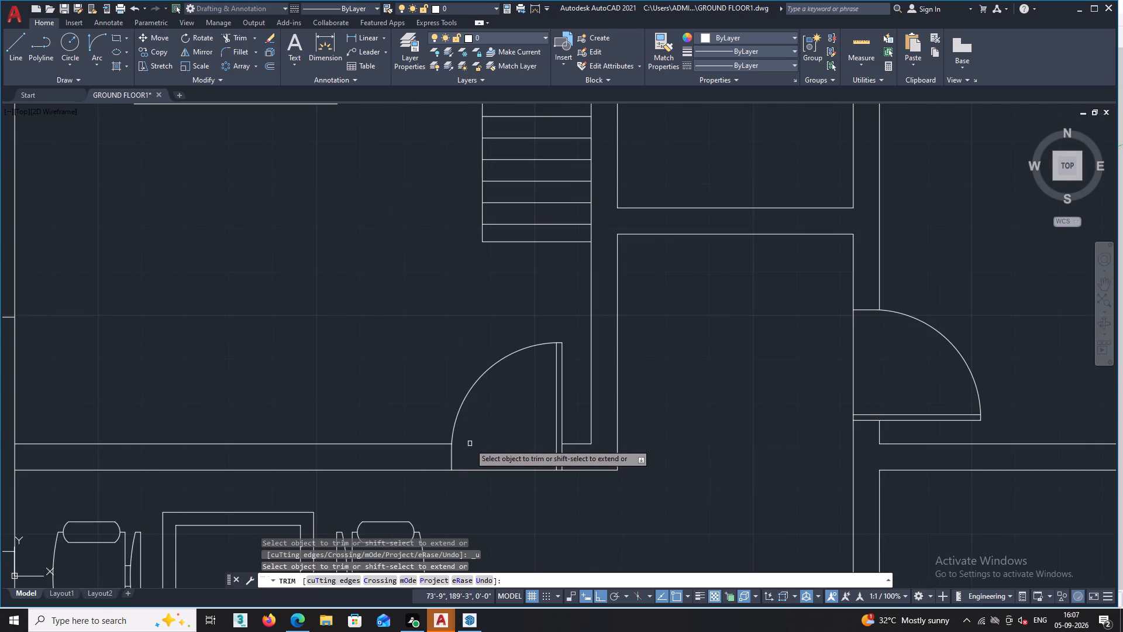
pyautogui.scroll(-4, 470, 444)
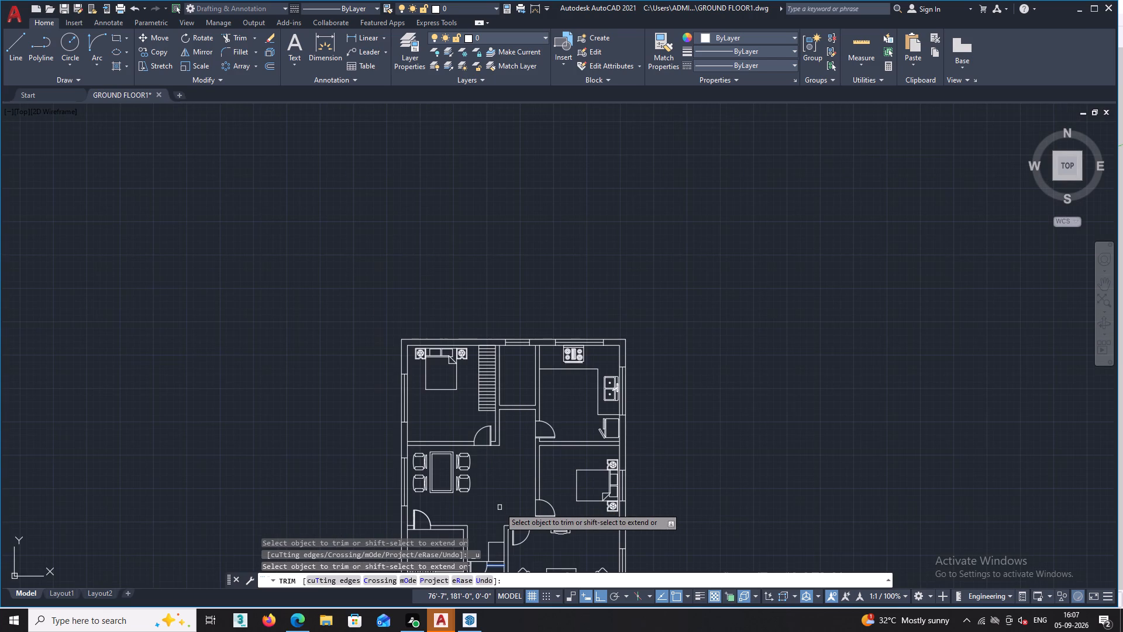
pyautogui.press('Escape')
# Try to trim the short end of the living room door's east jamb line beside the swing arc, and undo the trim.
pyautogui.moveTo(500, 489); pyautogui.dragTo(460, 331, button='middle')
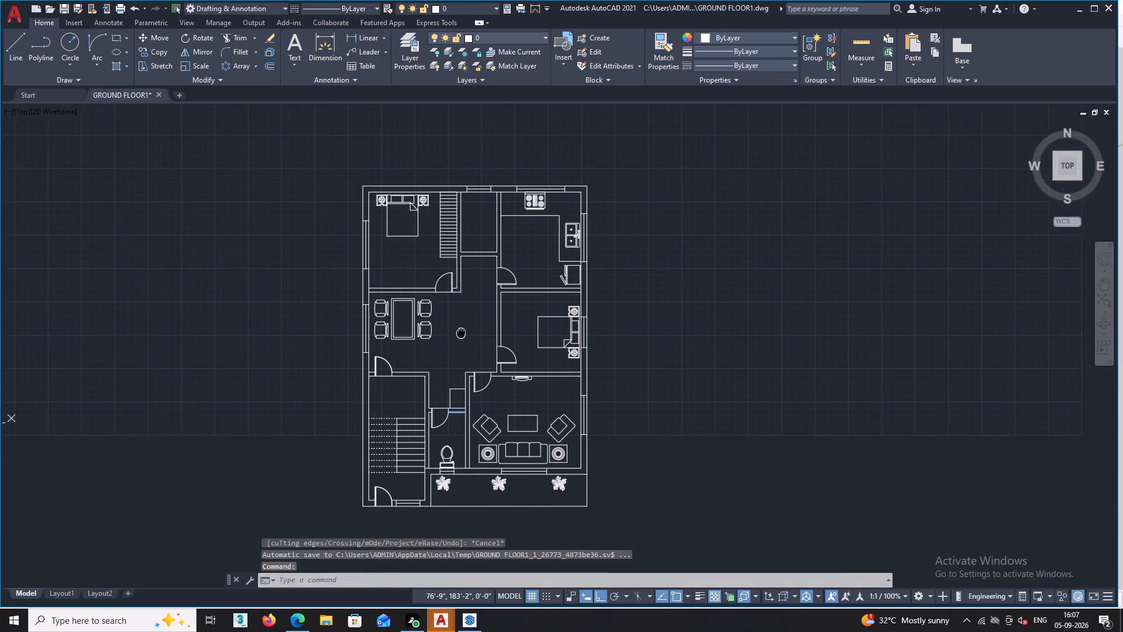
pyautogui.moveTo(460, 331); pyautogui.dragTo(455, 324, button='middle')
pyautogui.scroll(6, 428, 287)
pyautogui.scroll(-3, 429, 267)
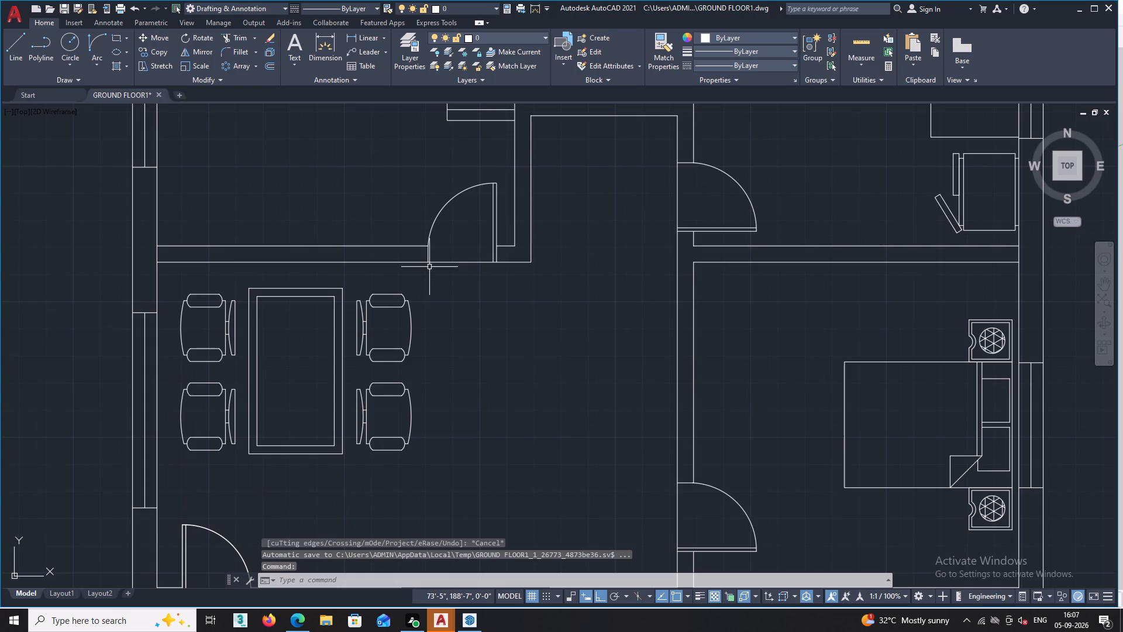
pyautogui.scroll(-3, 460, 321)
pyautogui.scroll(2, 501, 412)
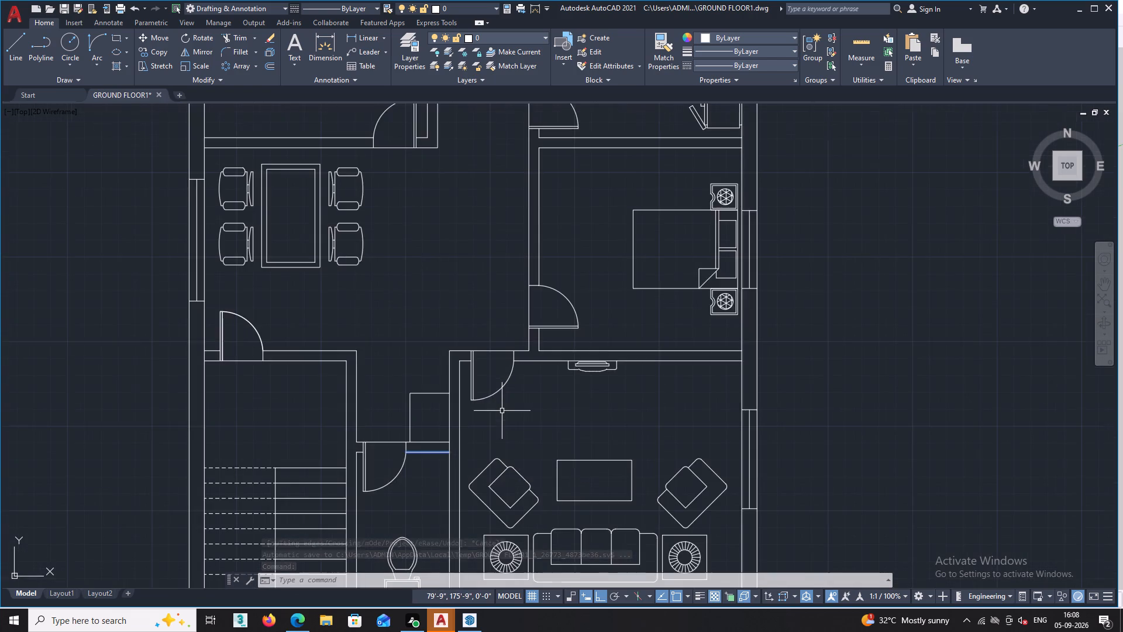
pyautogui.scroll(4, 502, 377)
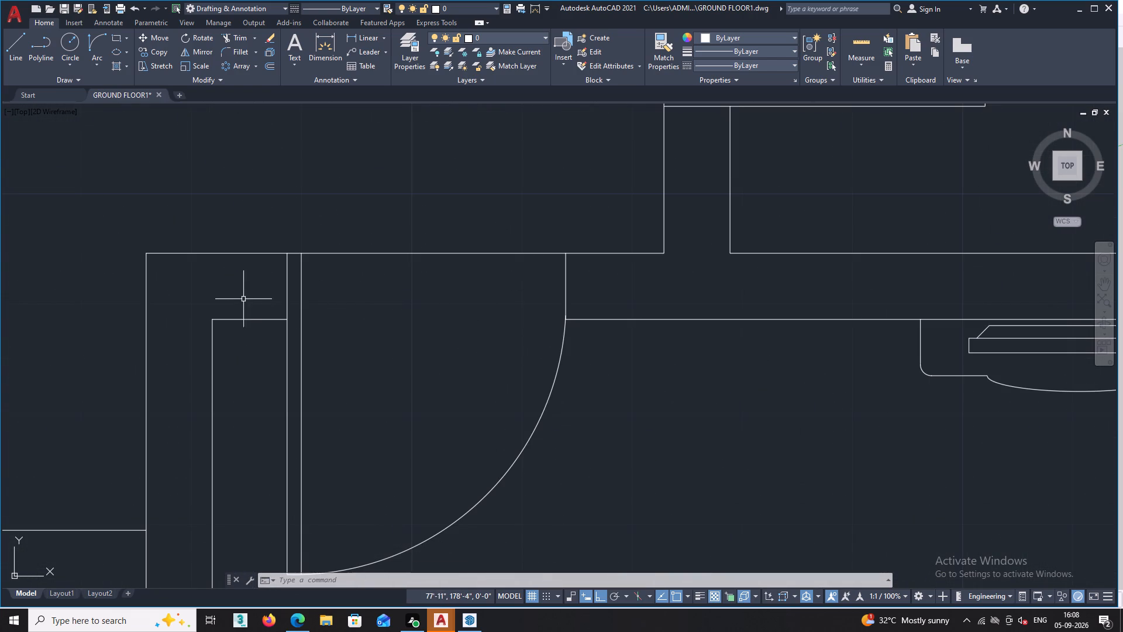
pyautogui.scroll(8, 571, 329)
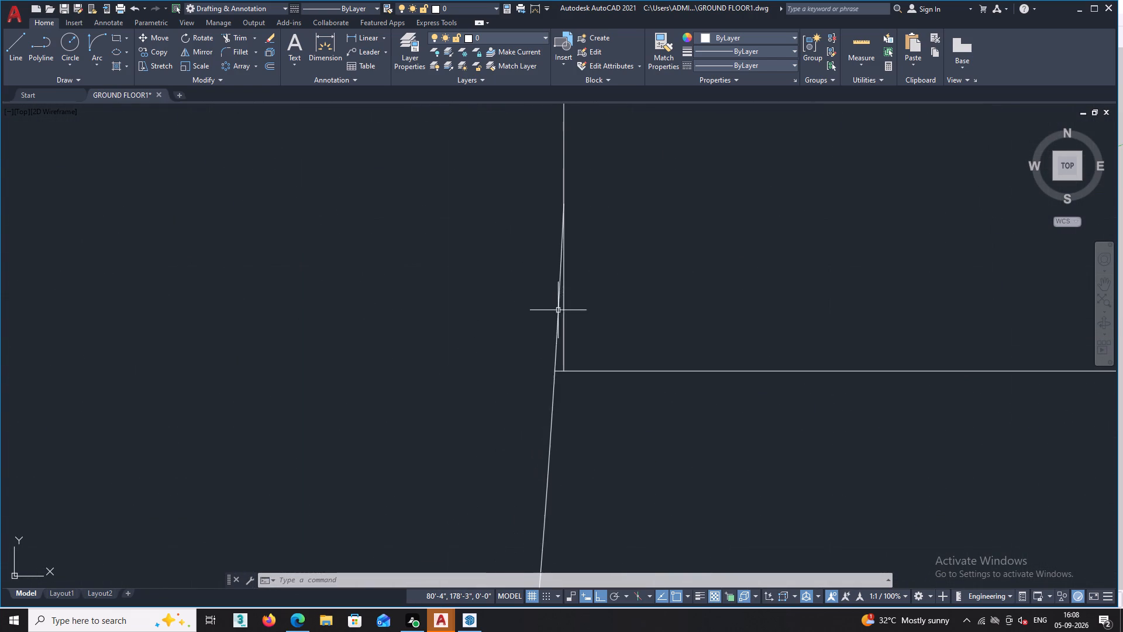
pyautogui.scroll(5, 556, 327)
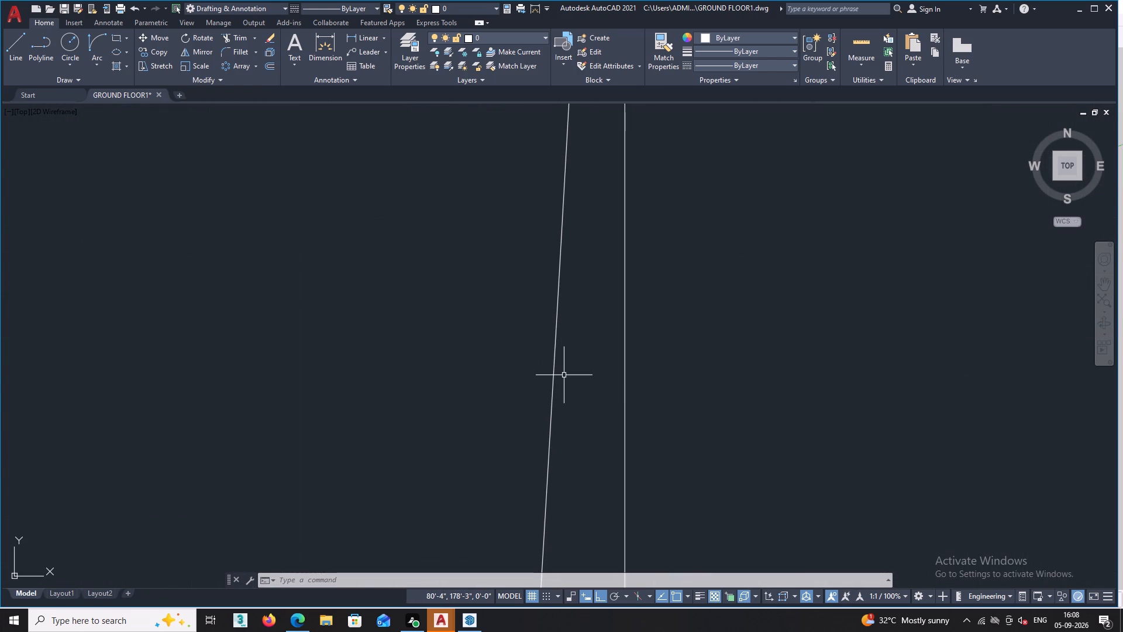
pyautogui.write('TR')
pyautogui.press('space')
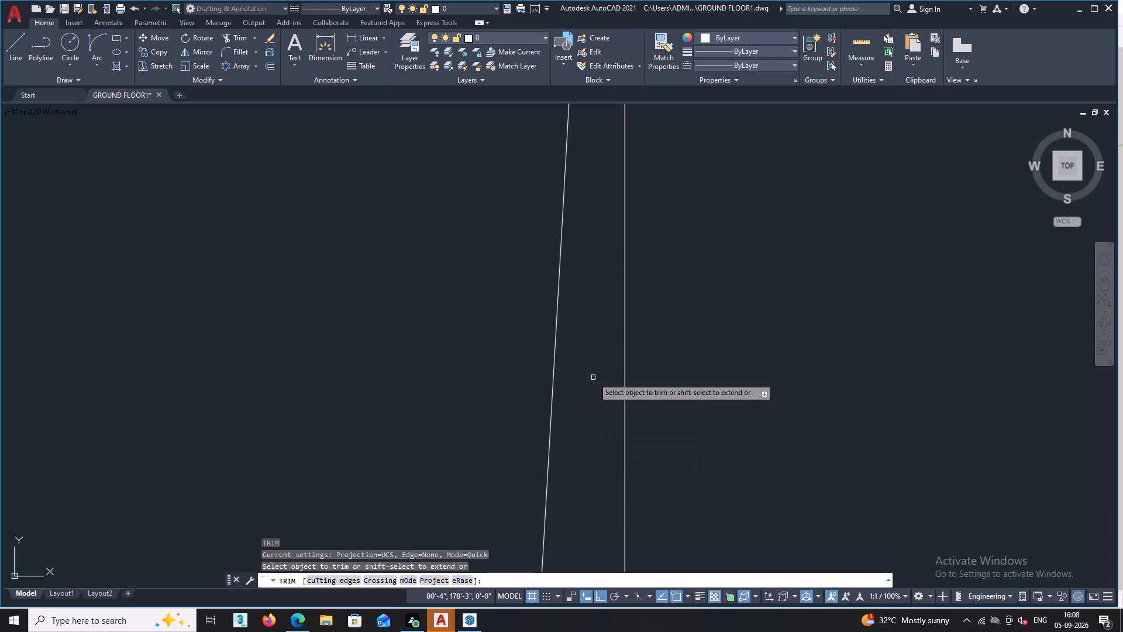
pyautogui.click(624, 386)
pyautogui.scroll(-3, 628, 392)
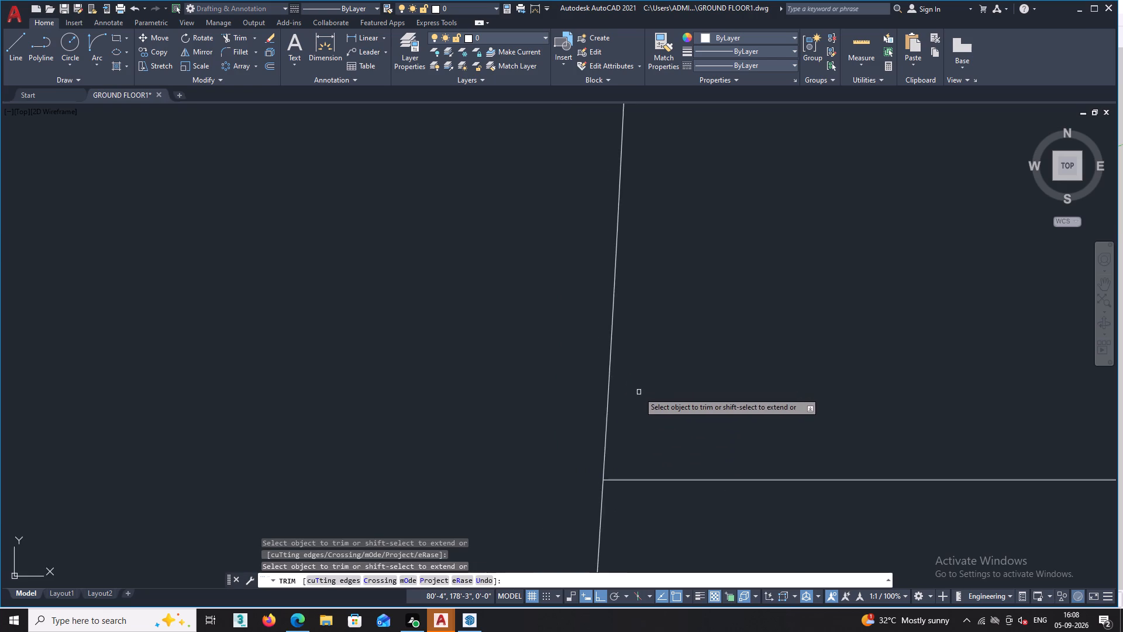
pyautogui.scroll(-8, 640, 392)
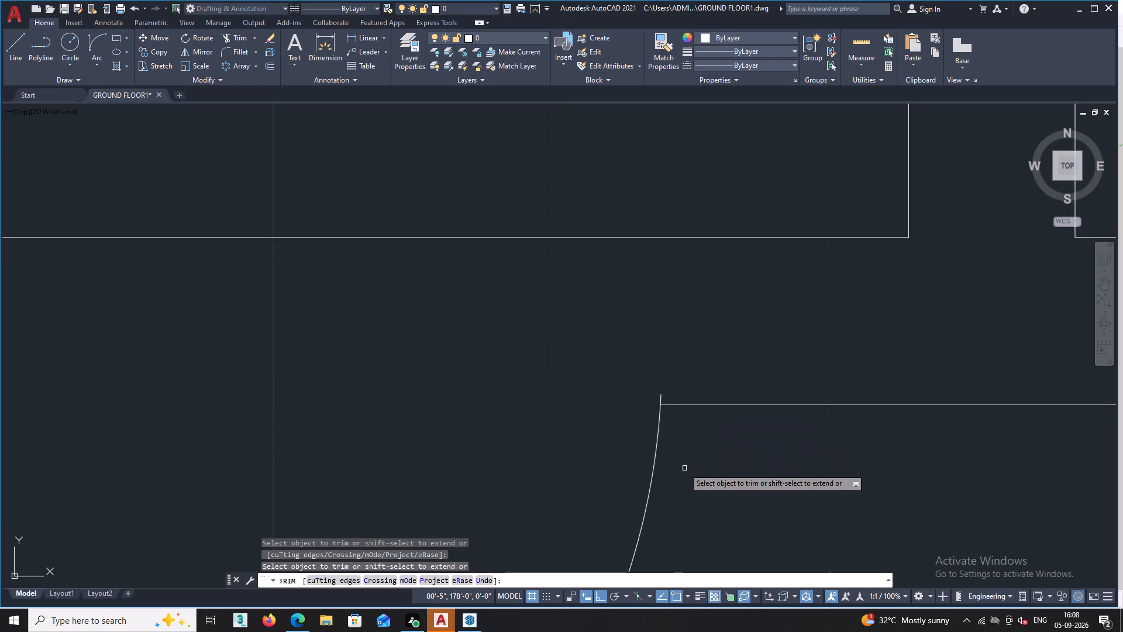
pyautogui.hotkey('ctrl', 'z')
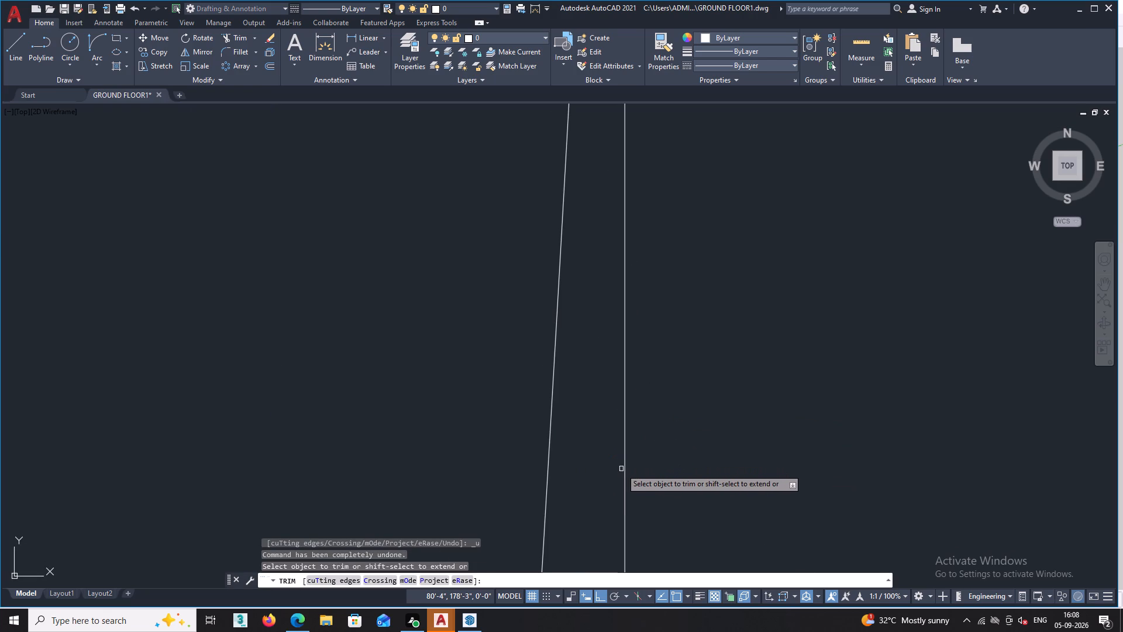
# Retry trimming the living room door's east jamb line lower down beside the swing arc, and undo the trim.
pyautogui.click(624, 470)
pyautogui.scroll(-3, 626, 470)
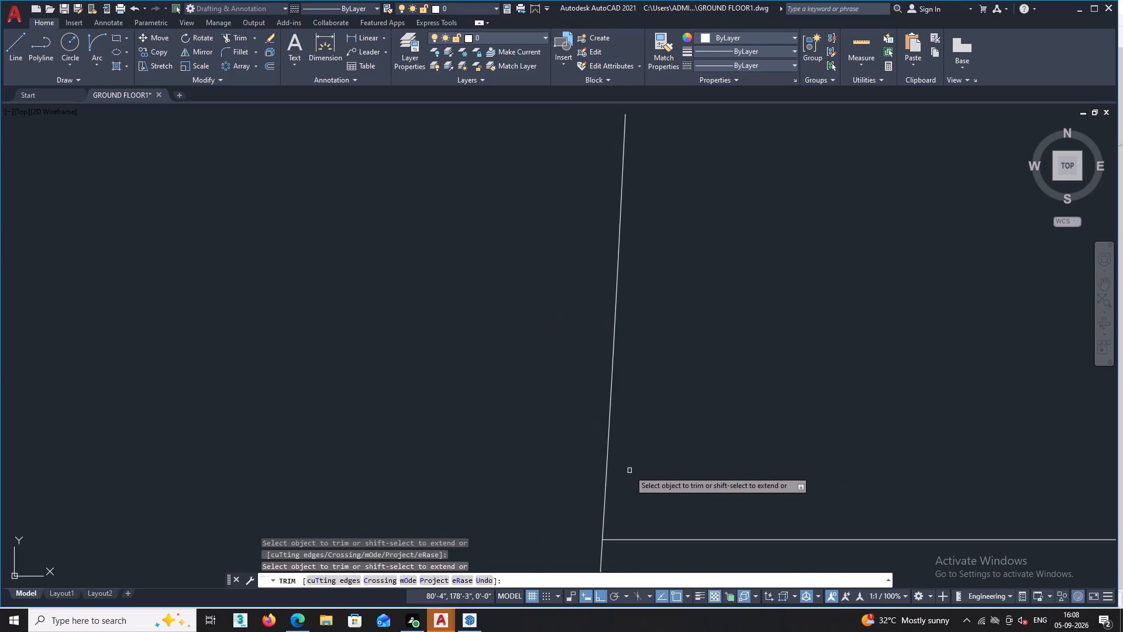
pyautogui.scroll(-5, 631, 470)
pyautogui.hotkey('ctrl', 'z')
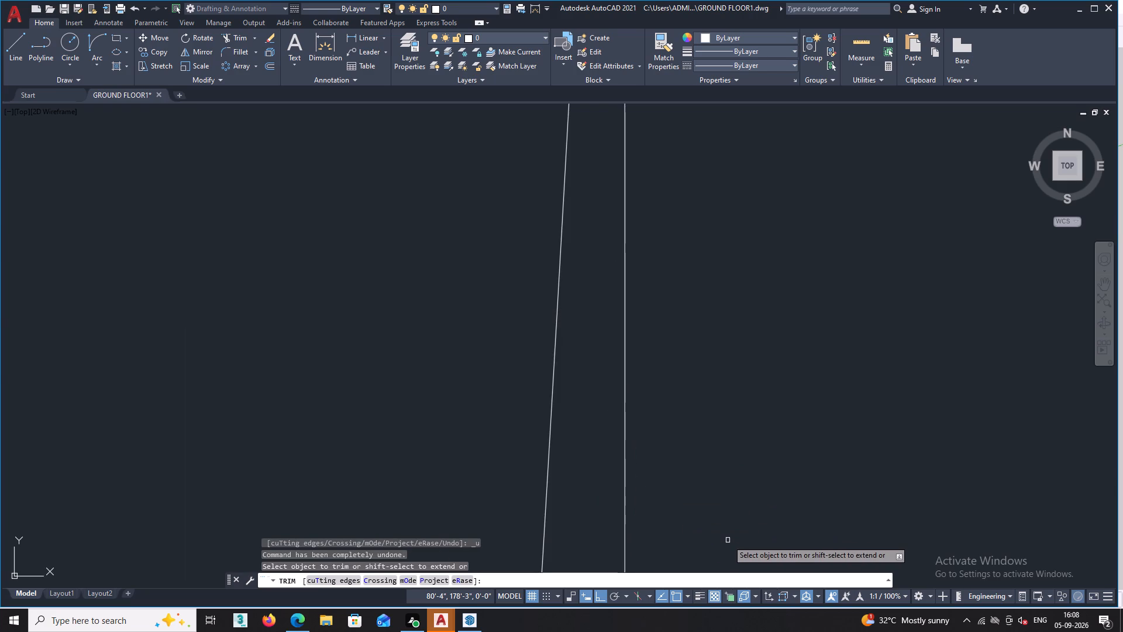
# Examine where the living room door's east jamb line, swing arc and inner wall line meet.
pyautogui.scroll(-7, 728, 540)
pyautogui.scroll(-3, 609, 469)
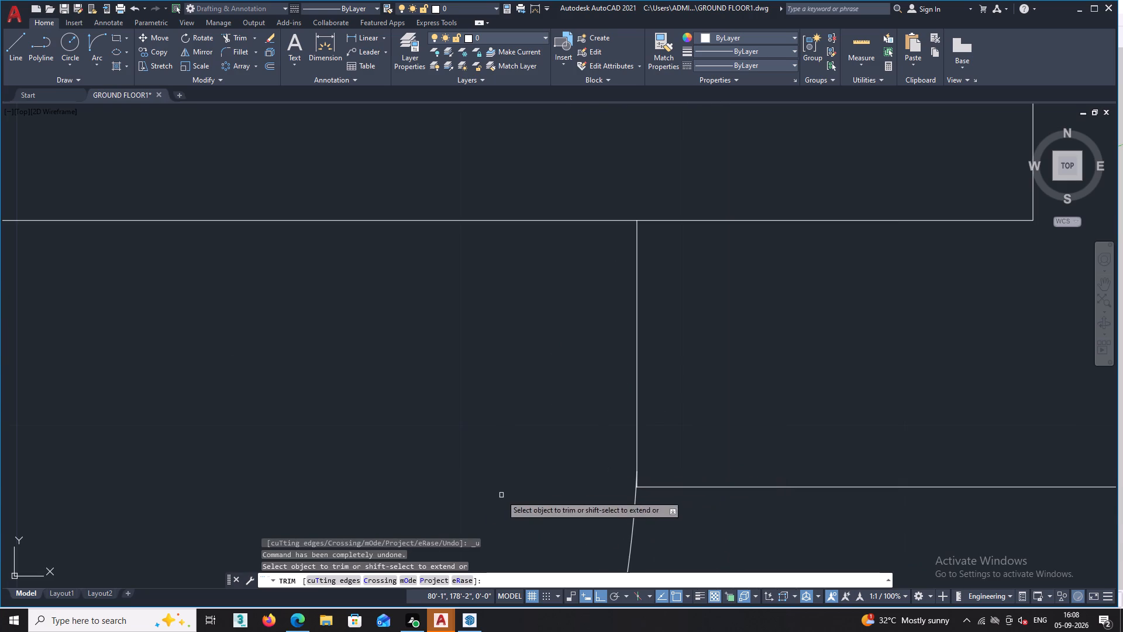
pyautogui.scroll(3, 597, 481)
pyautogui.scroll(1, 743, 511)
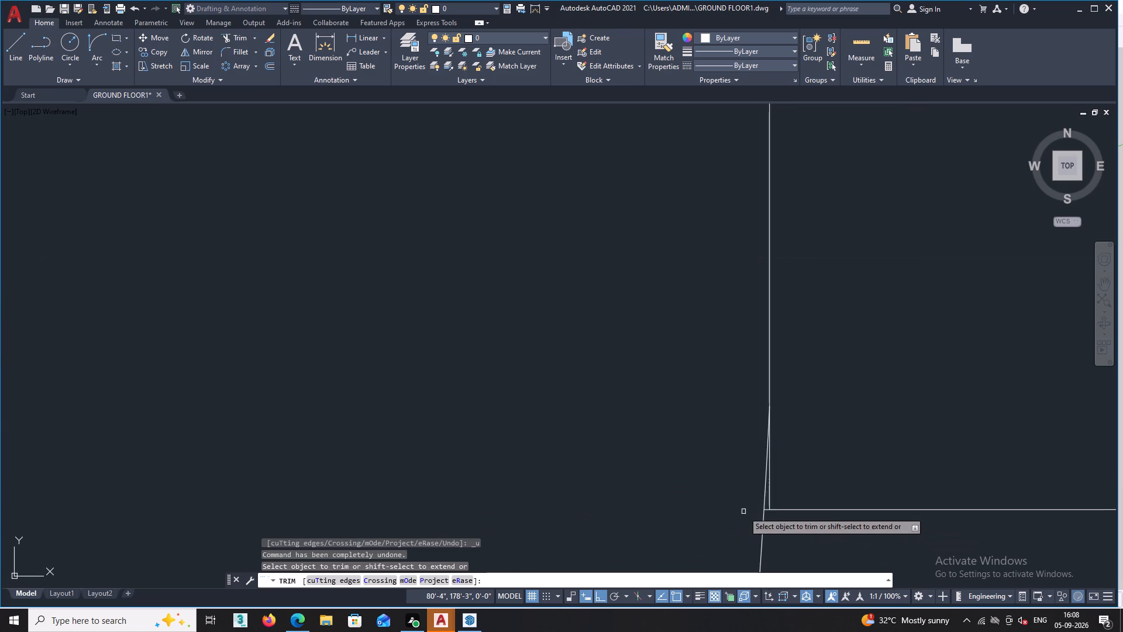
pyautogui.scroll(2, 743, 511)
pyautogui.scroll(2, 829, 517)
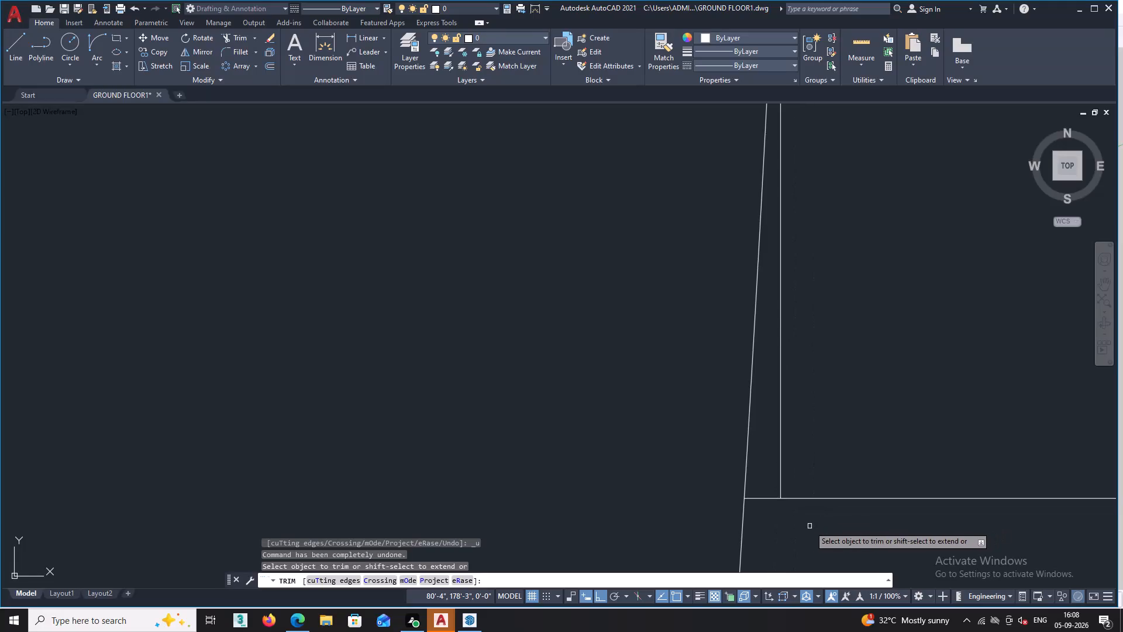
pyautogui.scroll(-1, 777, 526)
pyautogui.moveTo(656, 497); pyautogui.dragTo(501, 248, button='middle')
pyautogui.scroll(-2, 501, 248)
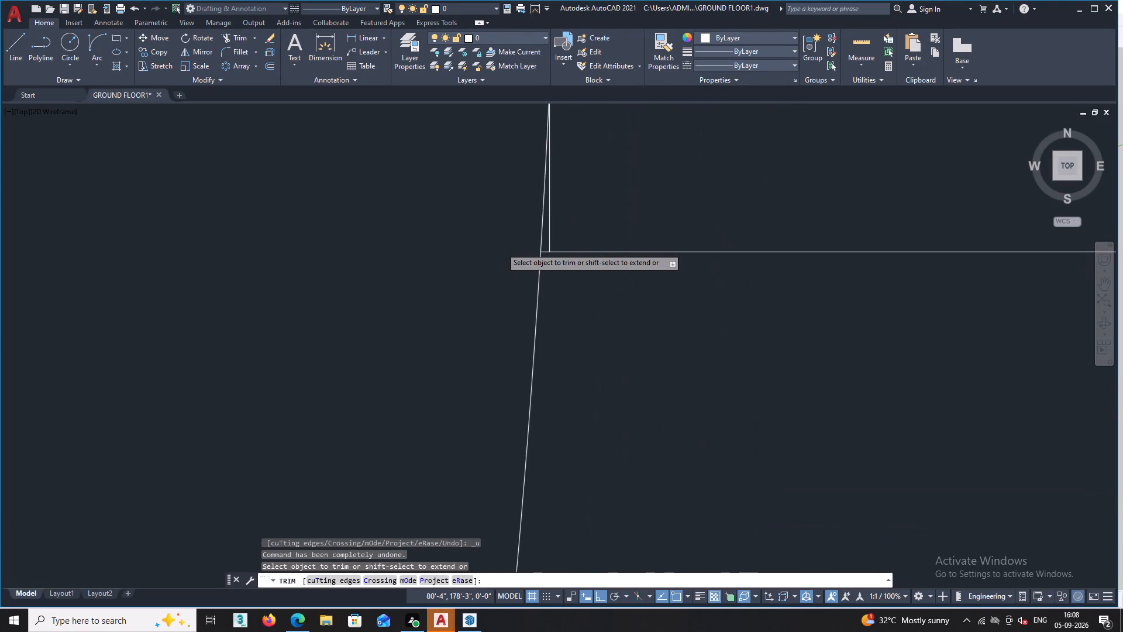
pyautogui.scroll(-4, 500, 249)
pyautogui.scroll(-4, 452, 277)
pyautogui.moveTo(323, 302); pyautogui.dragTo(325, 300, button='middle')
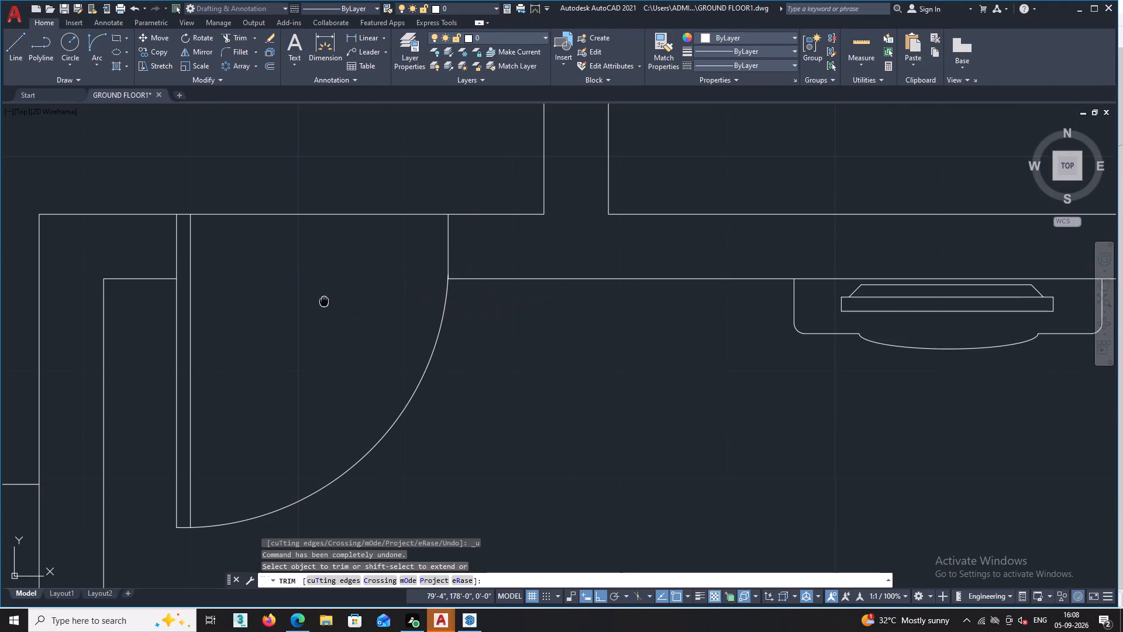
pyautogui.moveTo(325, 300); pyautogui.dragTo(443, 218, button='middle')
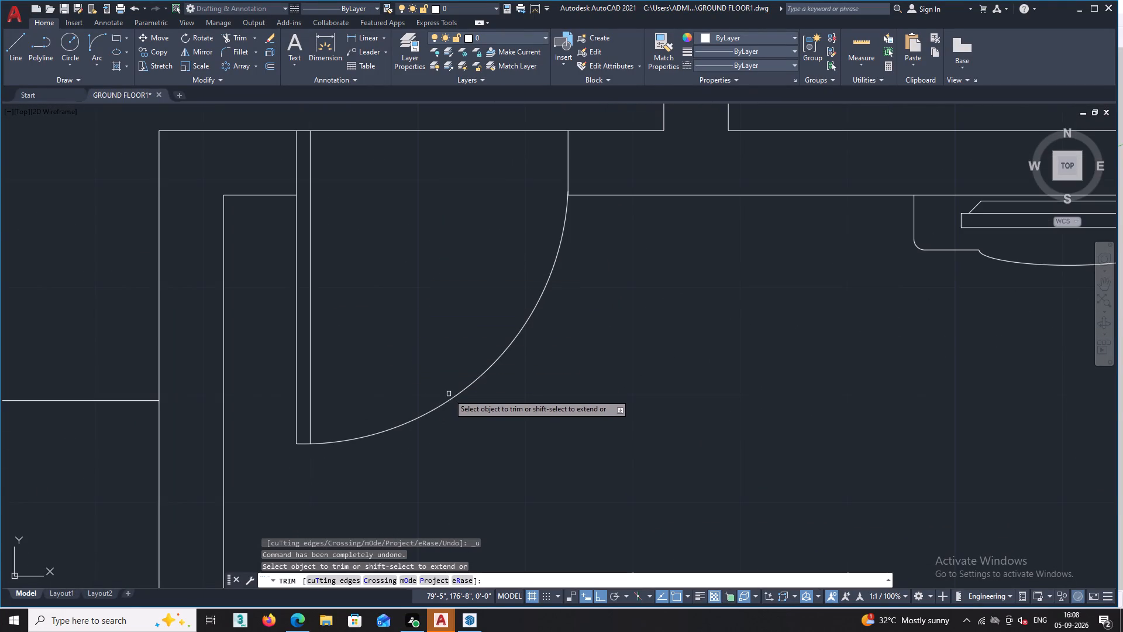
# Trim away the living room door's swing arc, including the leftover sliver beside the east jamb line.
pyautogui.click(450, 398)
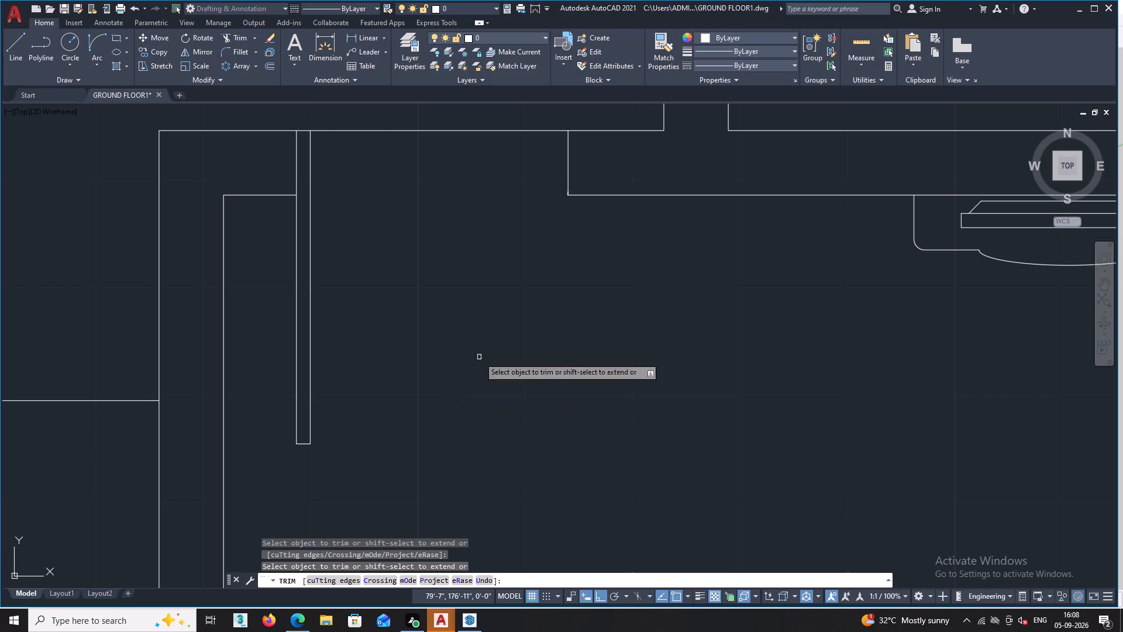
pyautogui.scroll(3, 562, 187)
pyautogui.scroll(3, 605, 211)
pyautogui.scroll(1, 526, 230)
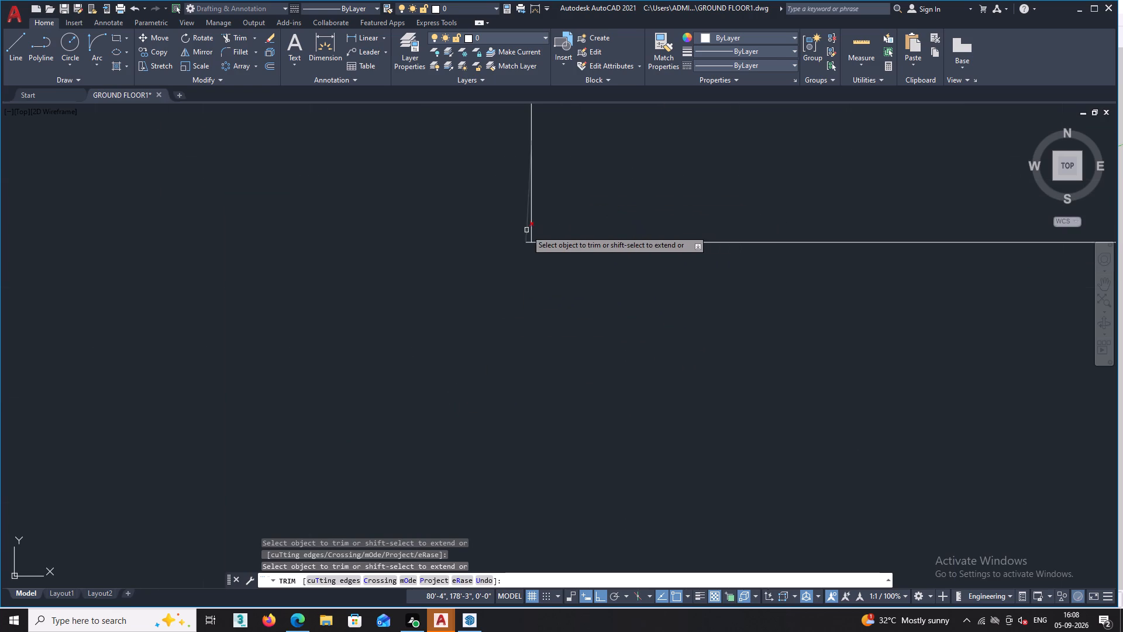
pyautogui.scroll(1, 526, 230)
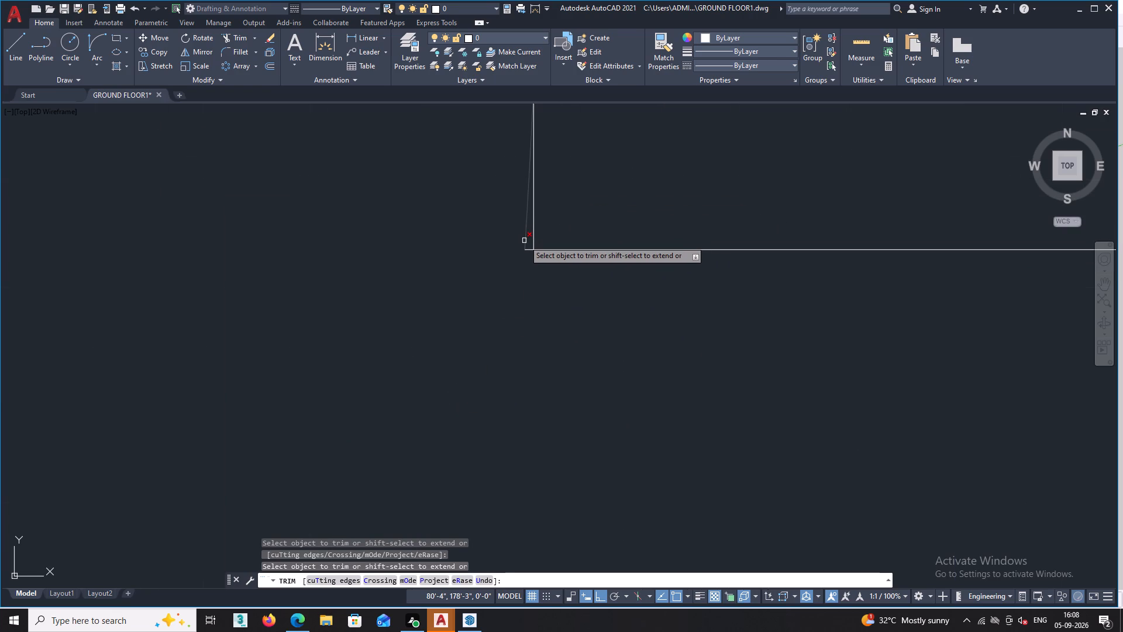
pyautogui.click(524, 241)
# Trim the inner wall line's short end projecting west past the living room door's east jamb, and leave Trim.
pyautogui.scroll(-3, 522, 279)
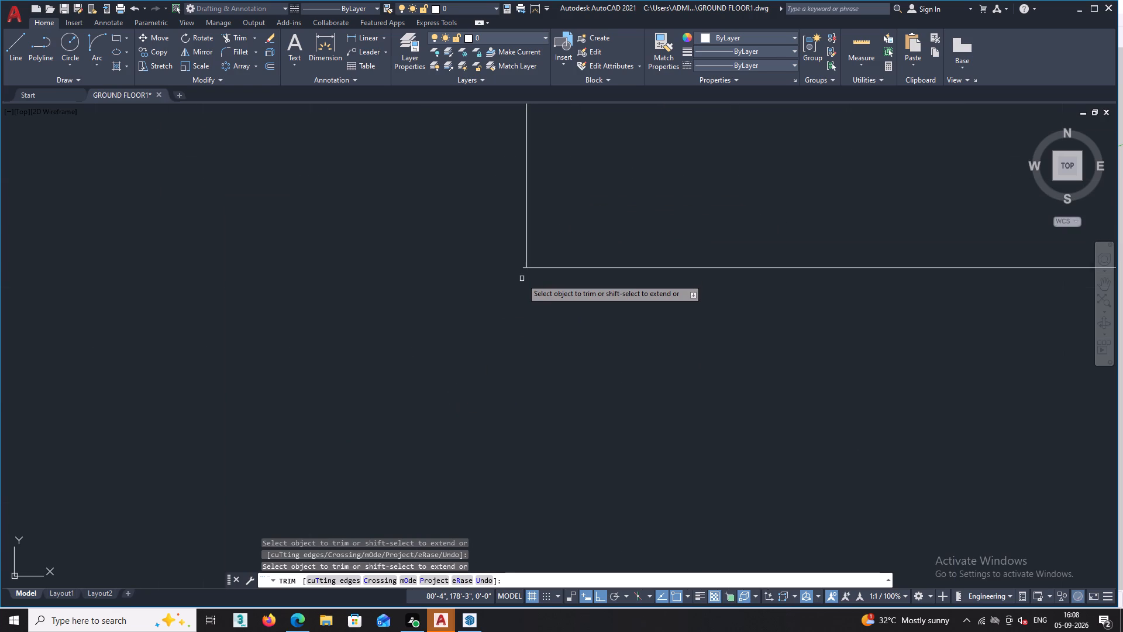
pyautogui.scroll(-6, 522, 279)
pyautogui.scroll(3, 516, 294)
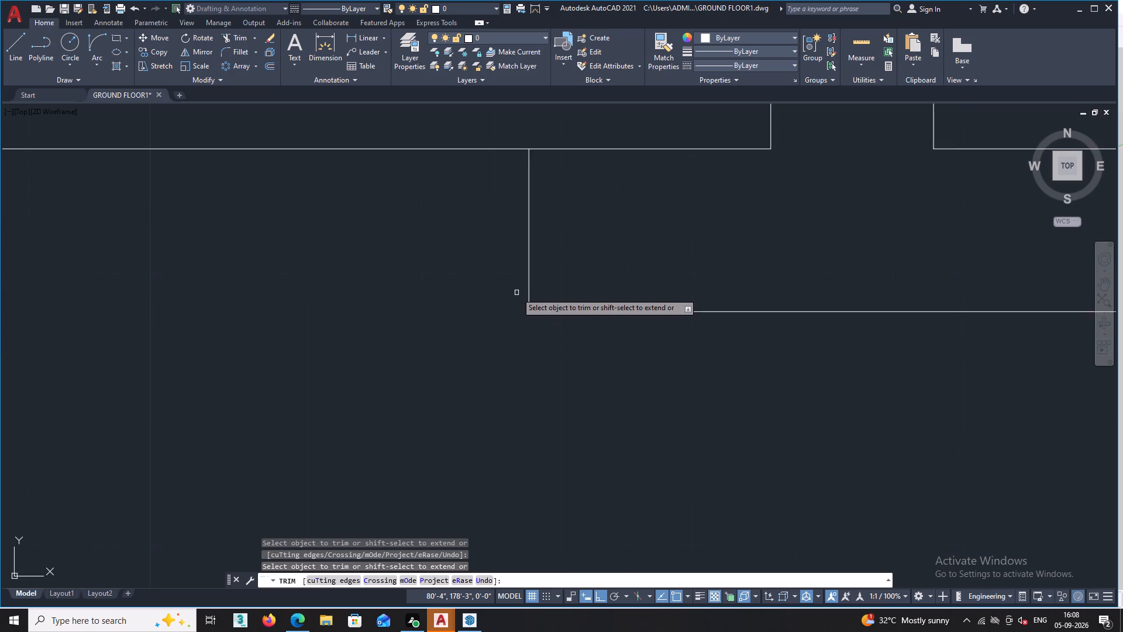
pyautogui.scroll(3, 516, 295)
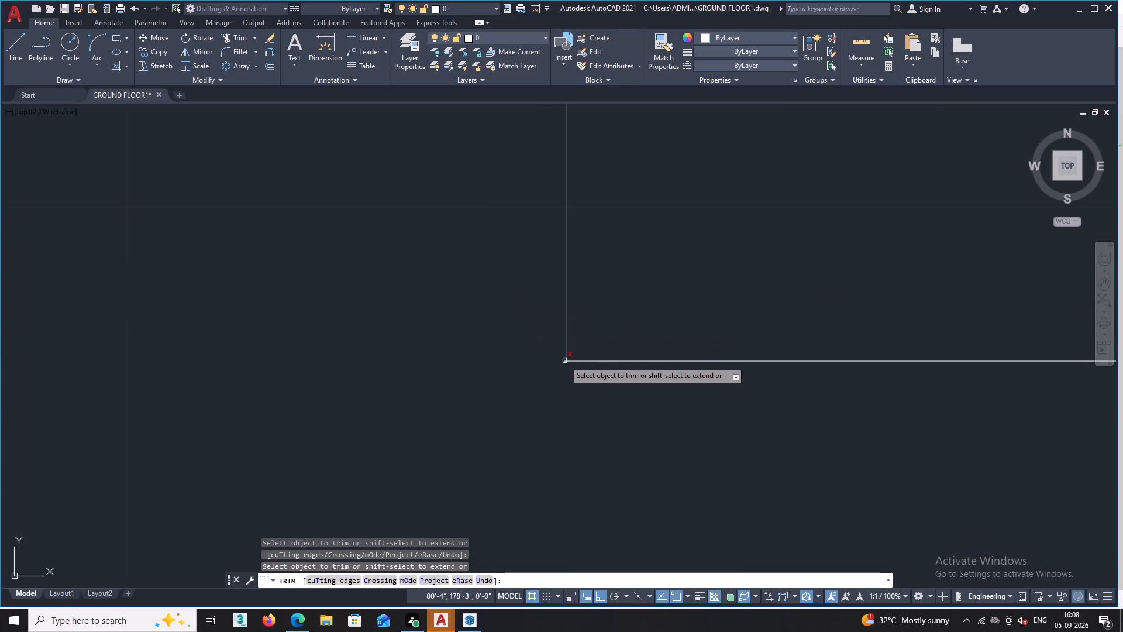
pyautogui.click(563, 363)
pyautogui.scroll(-2, 556, 381)
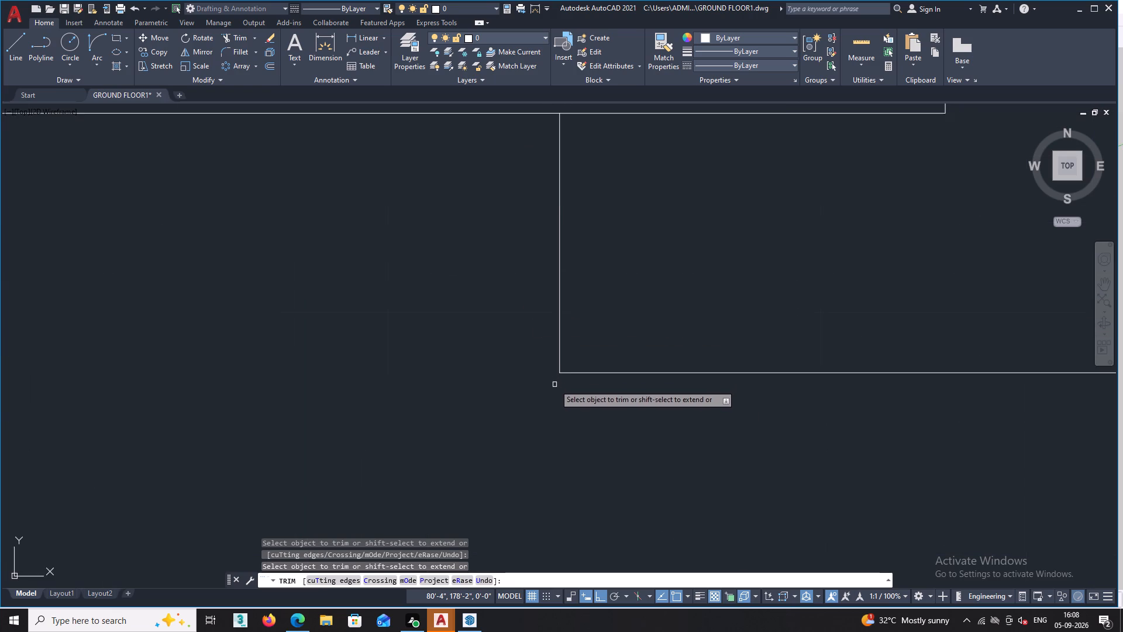
pyautogui.scroll(-2, 554, 385)
pyautogui.scroll(-1, 473, 434)
pyautogui.moveTo(447, 435); pyautogui.dragTo(553, 211, button='middle')
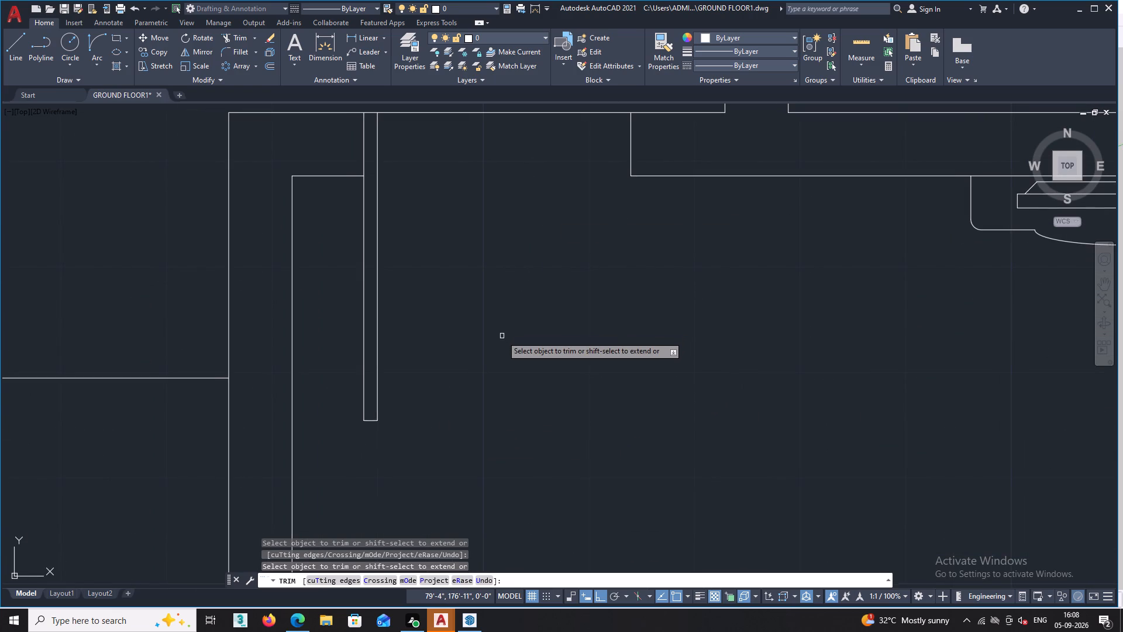
pyautogui.write('A')
pyautogui.press('space')
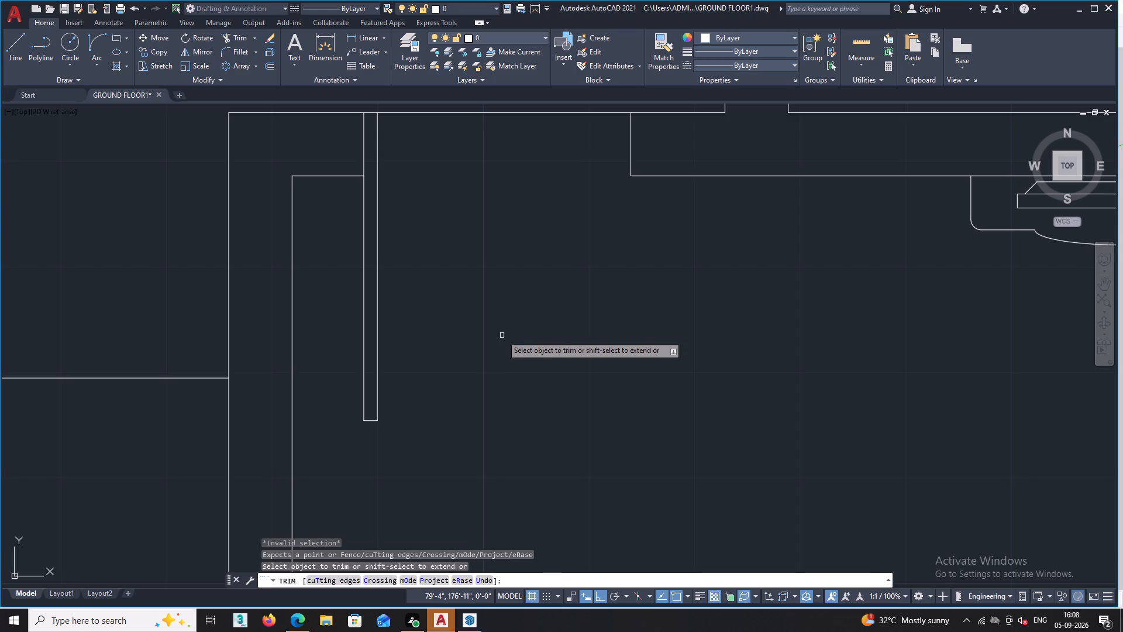
pyautogui.press('space')
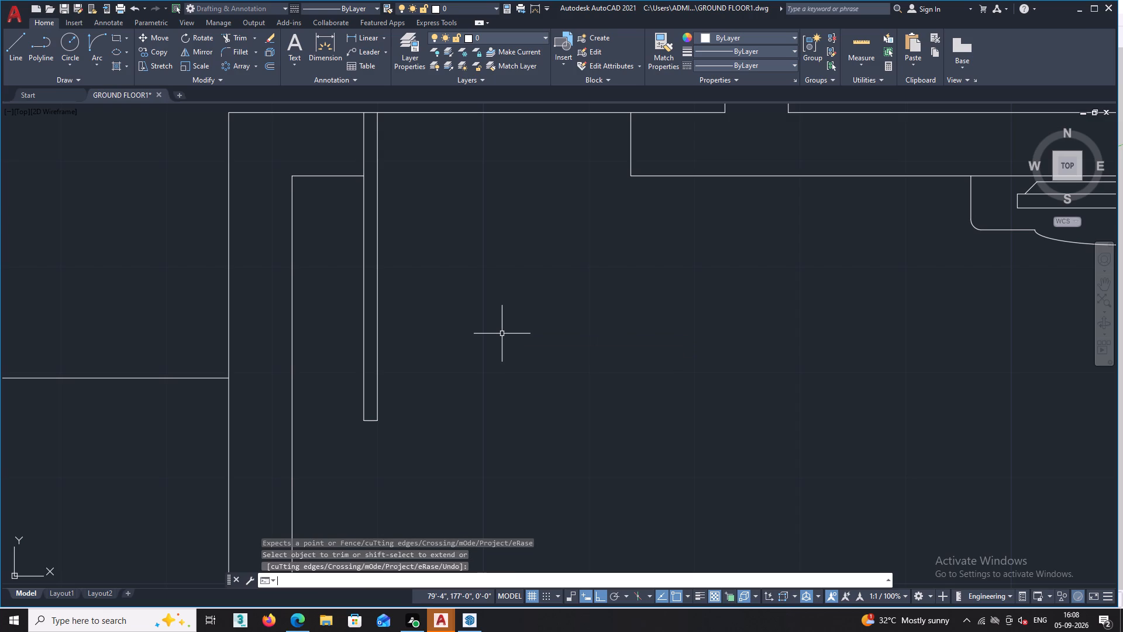
# Draw the living room door's swing as a three-point arc through both lower corners of the door leaf to the east jamb's inner wall corner.
pyautogui.write('A')
pyautogui.press('space')
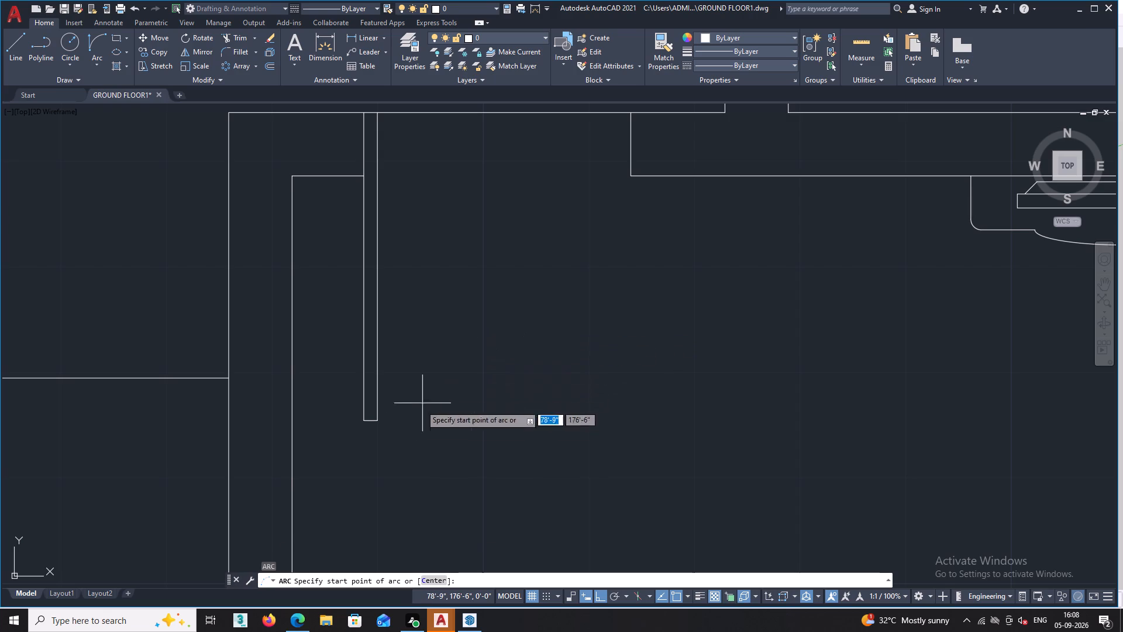
pyautogui.click(364, 422)
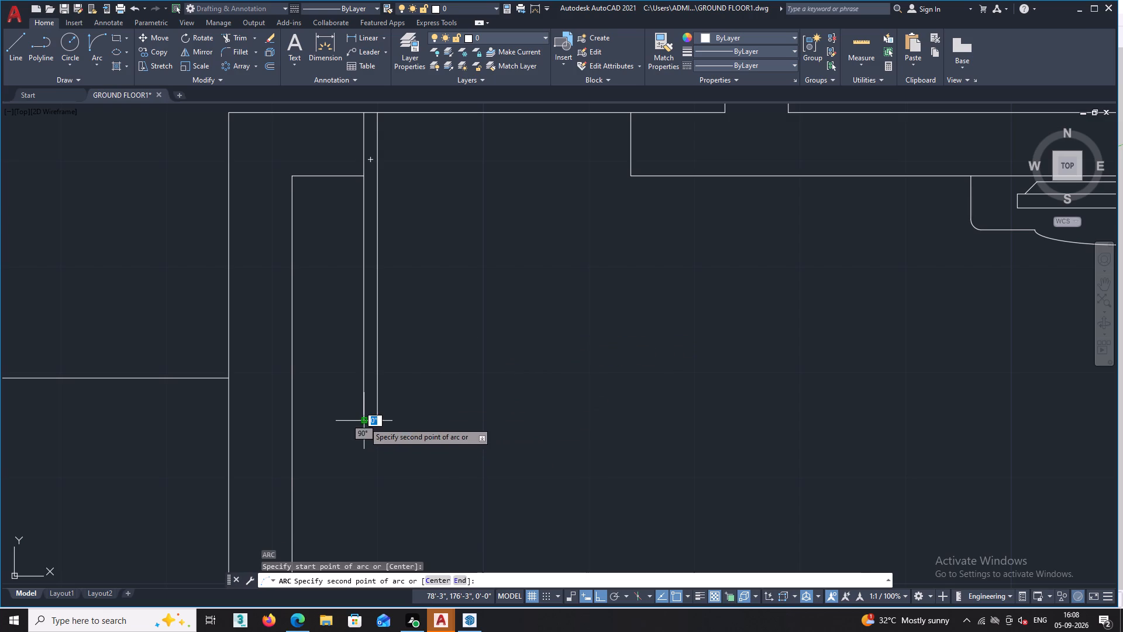
pyautogui.click(378, 421)
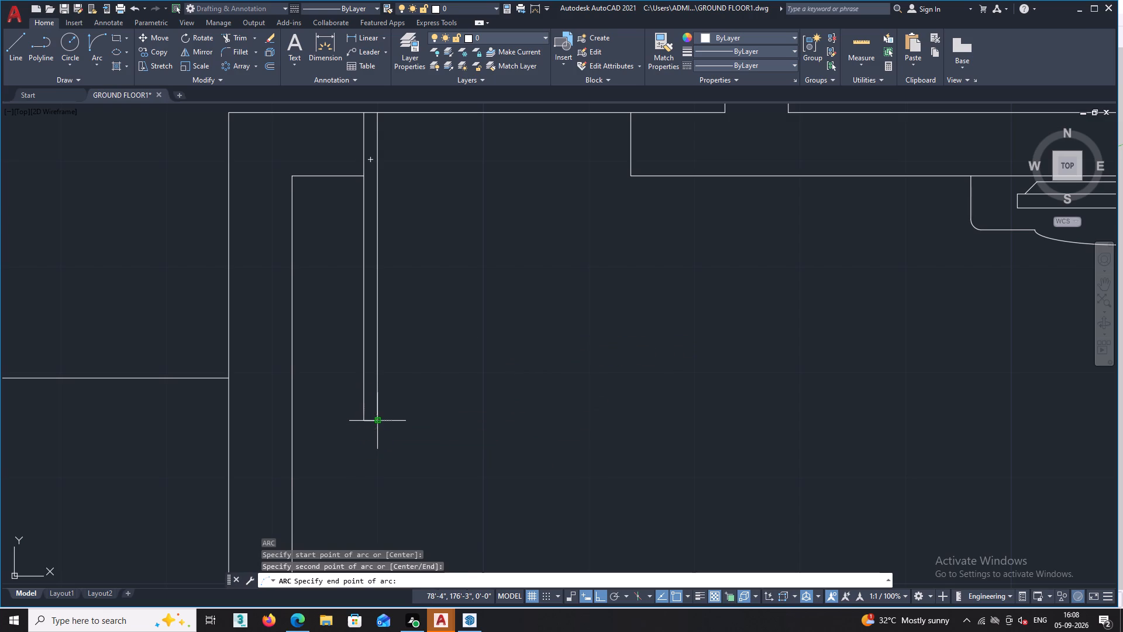
pyautogui.scroll(-2, 609, 199)
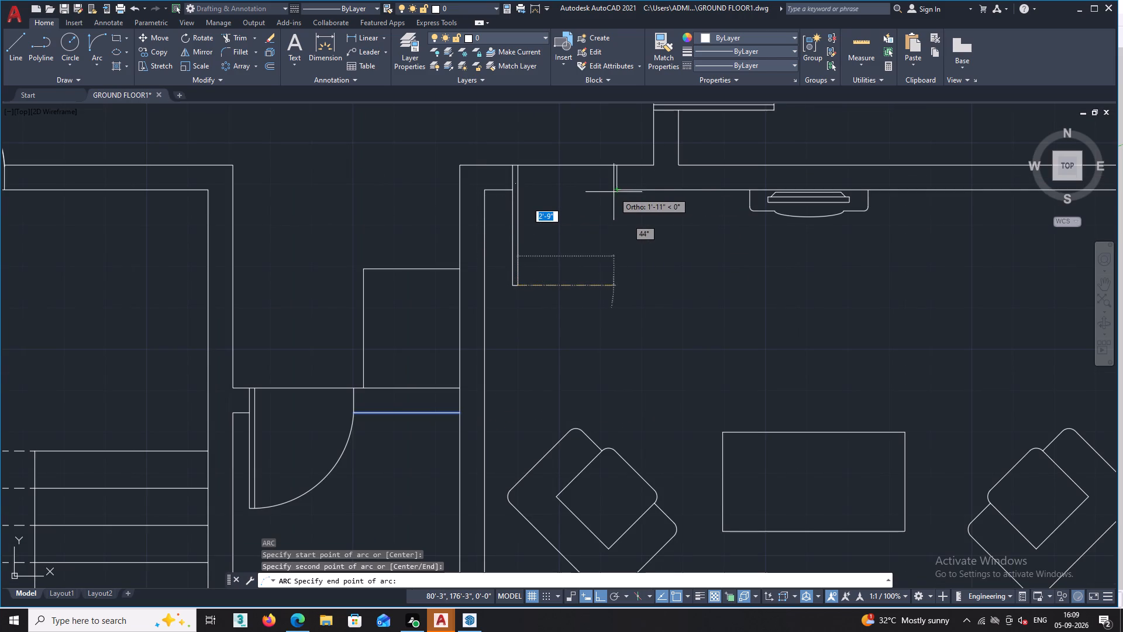
pyautogui.scroll(6, 614, 192)
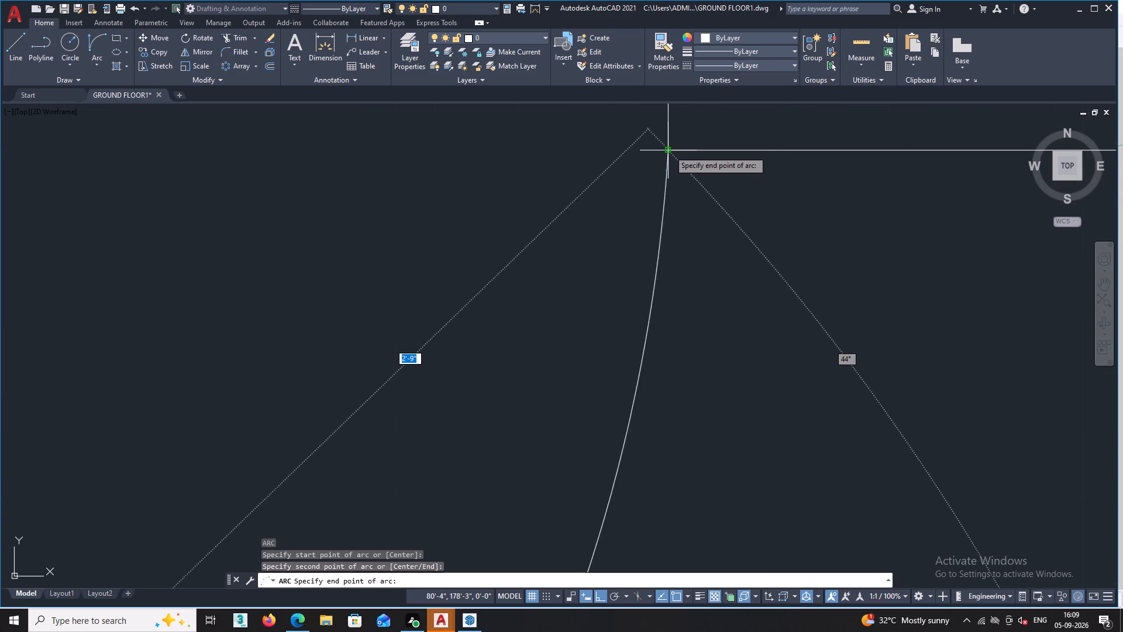
pyautogui.click(669, 150)
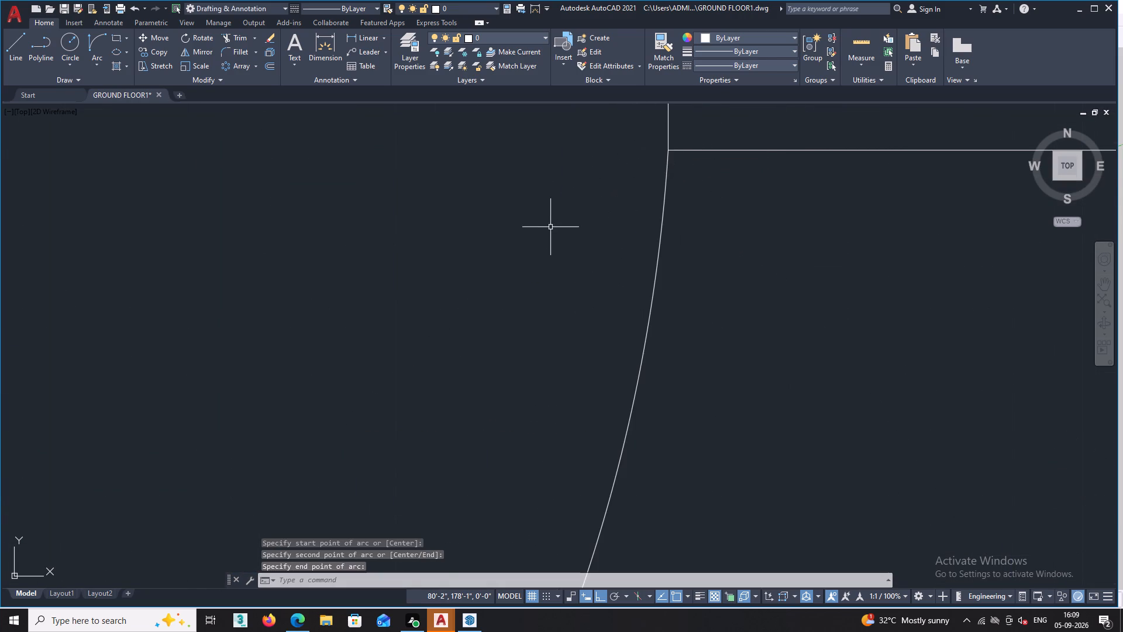
pyautogui.scroll(-4, 550, 228)
pyautogui.scroll(-2, 462, 327)
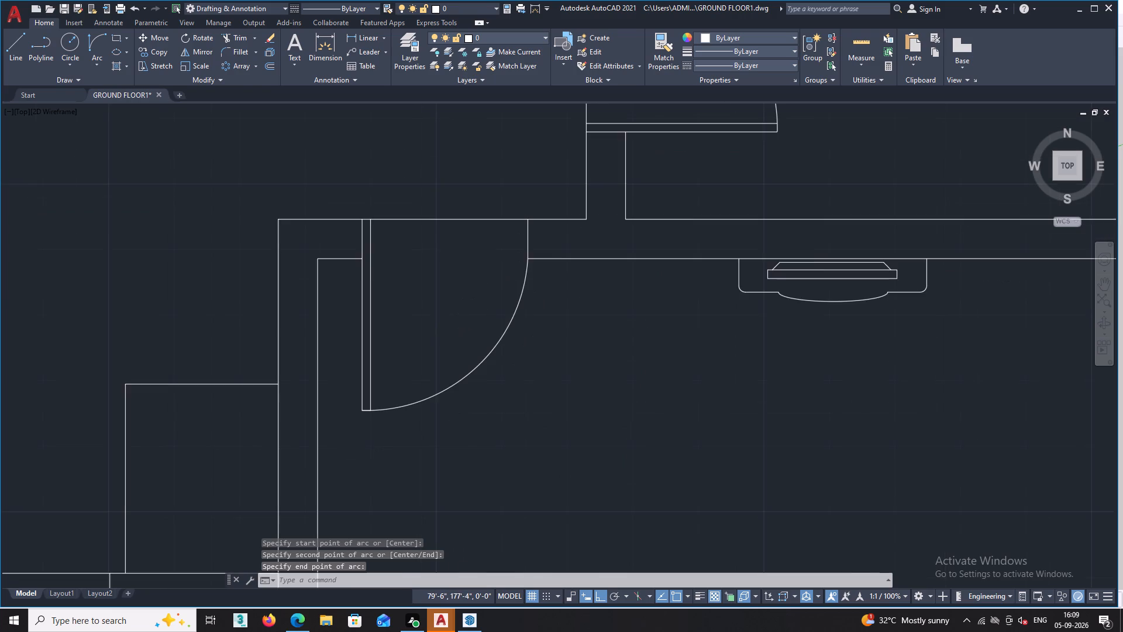
pyautogui.press('space')
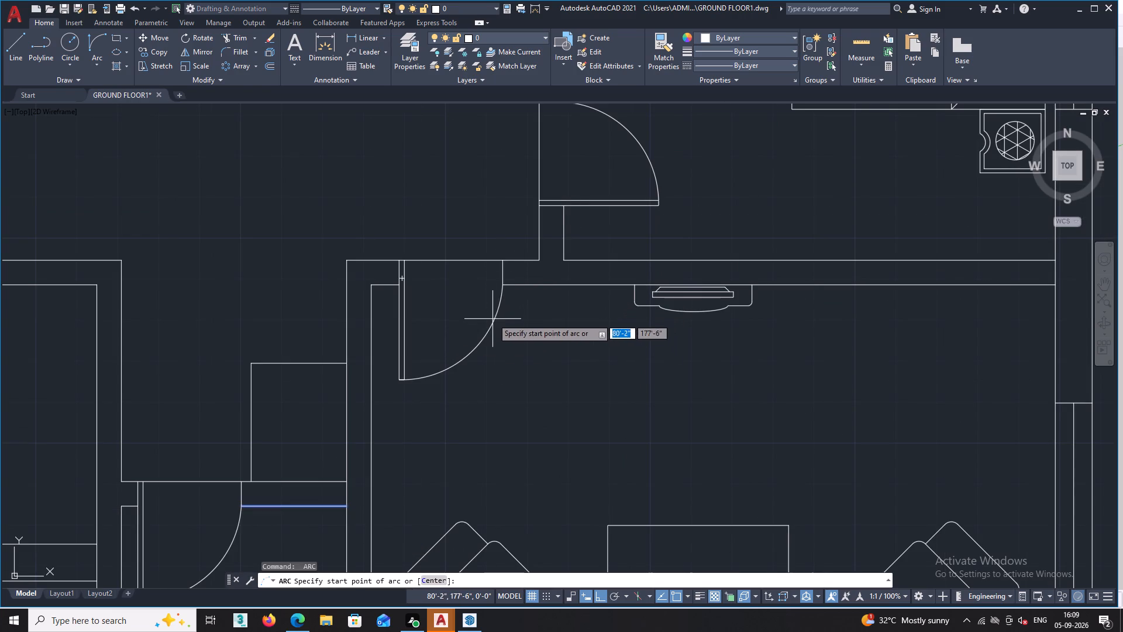
pyautogui.press('Escape')
# Trim the end of the staircase entrance door's east jamb line that runs north past the swing arc, and leave Trim.
pyautogui.scroll(2, 518, 286)
pyautogui.scroll(6, 466, 280)
pyautogui.scroll(4, 591, 304)
pyautogui.scroll(-11, 593, 300)
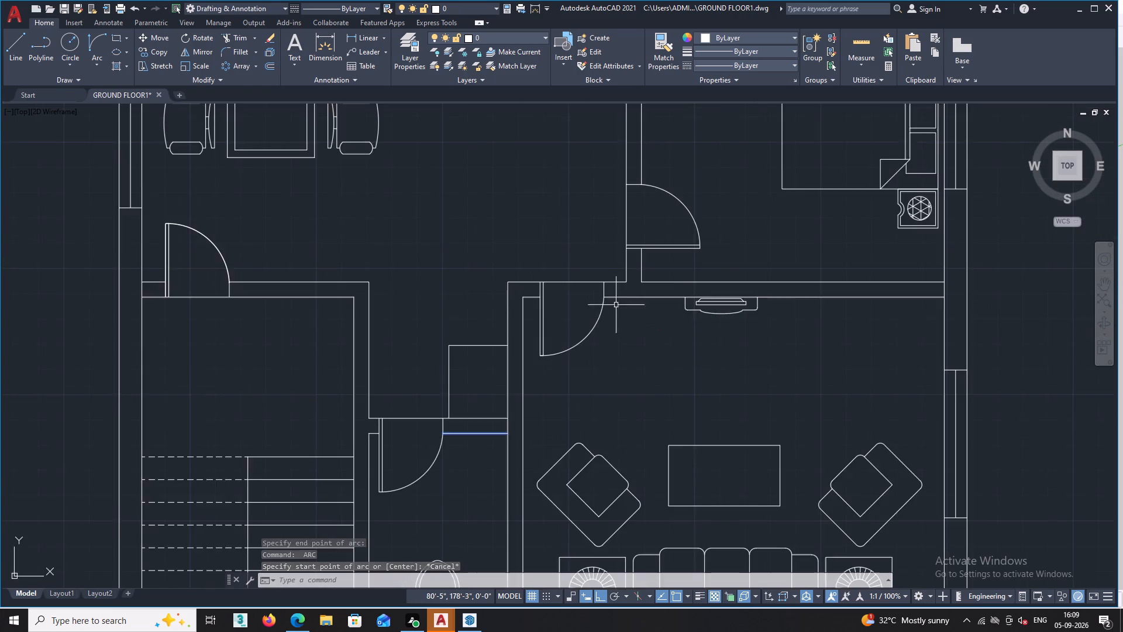
pyautogui.scroll(-7, 619, 310)
pyautogui.press('Escape')
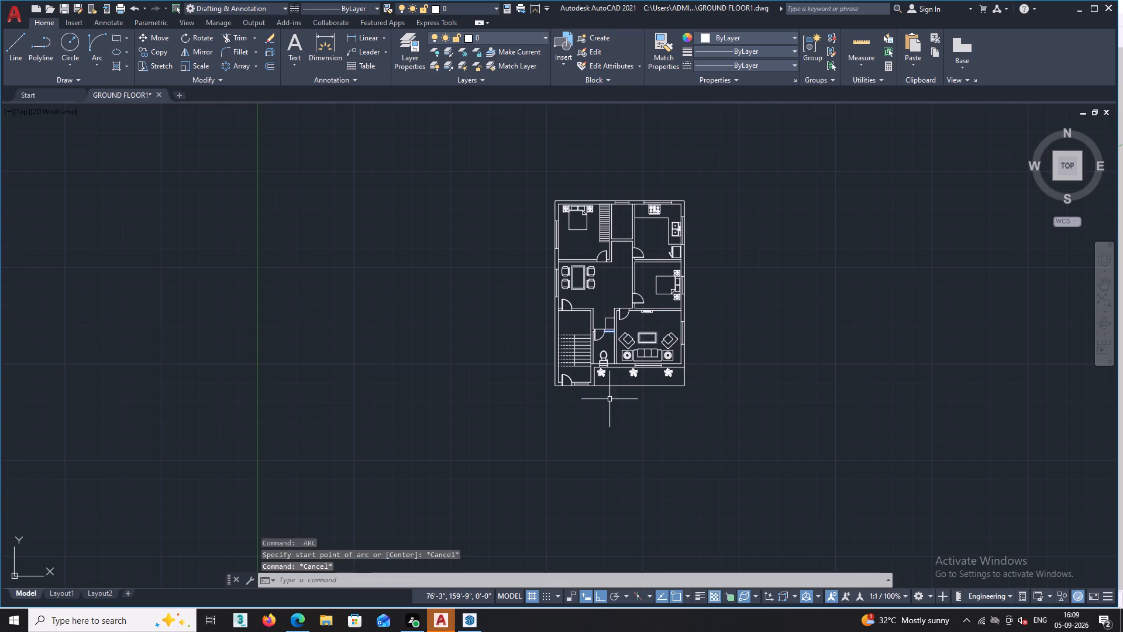
pyautogui.scroll(10, 582, 389)
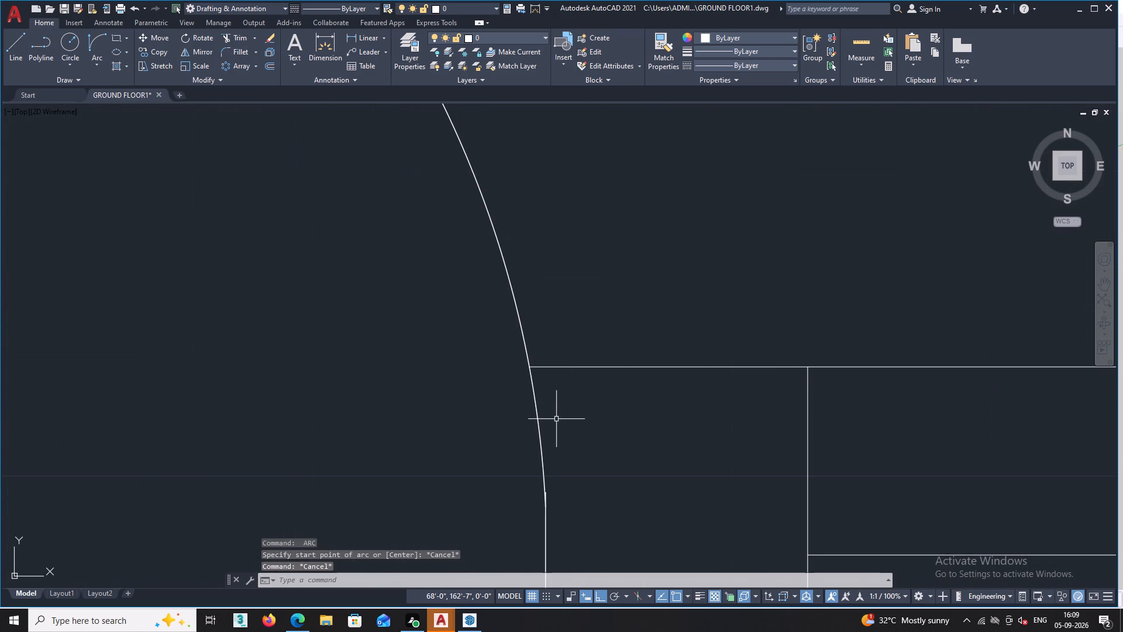
pyautogui.scroll(-2, 557, 468)
pyautogui.moveTo(571, 459); pyautogui.dragTo(736, 209, button='middle')
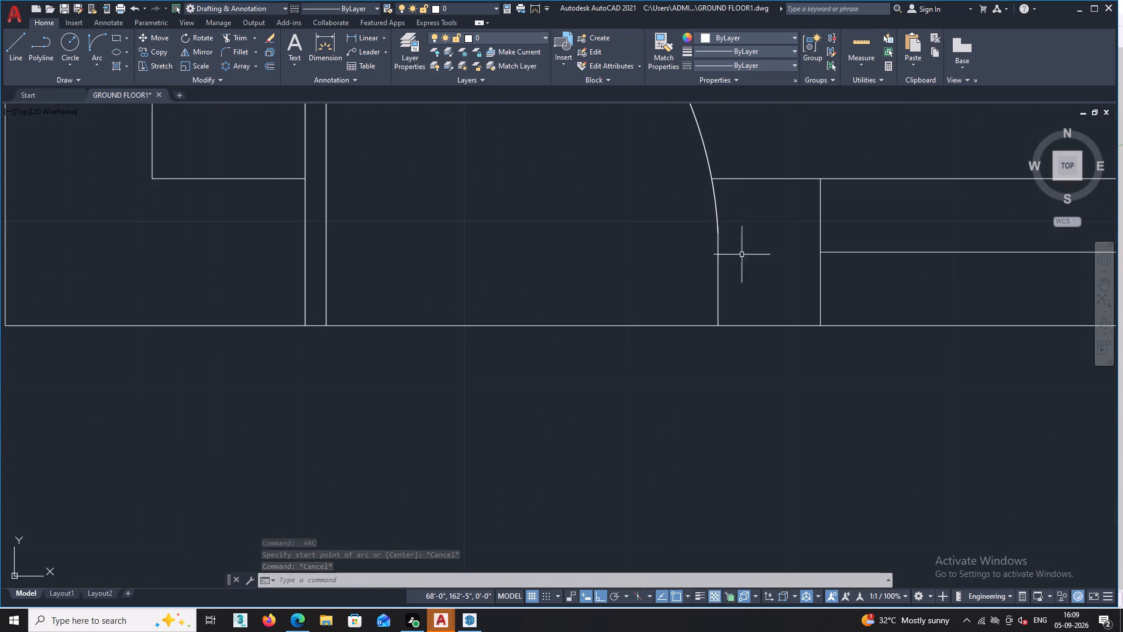
pyautogui.scroll(3, 733, 241)
pyautogui.scroll(3, 679, 188)
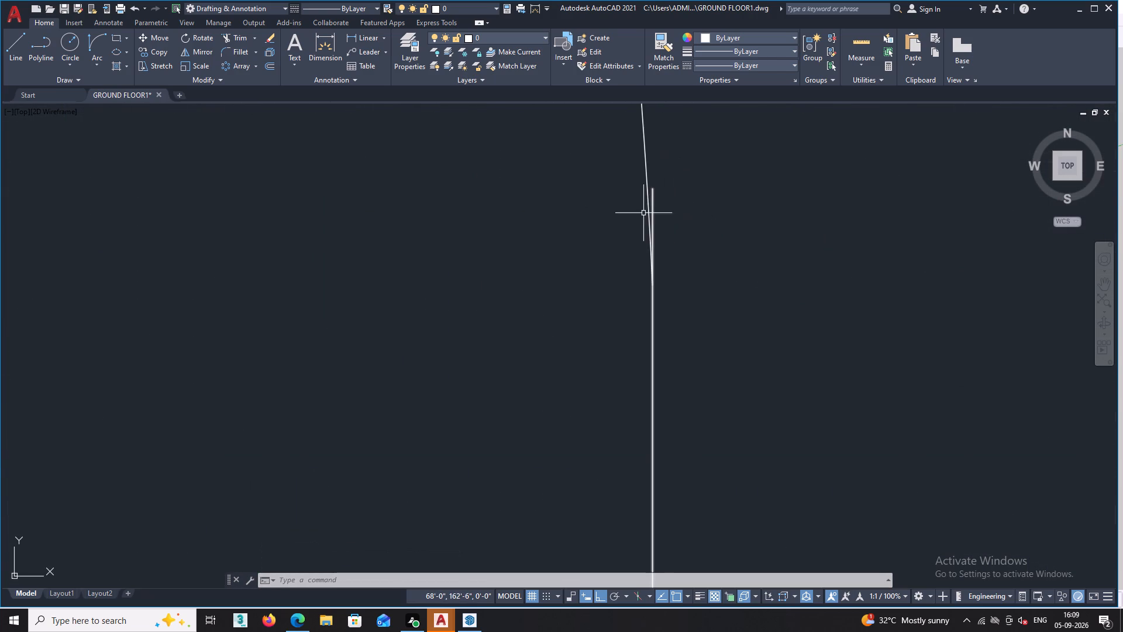
pyautogui.scroll(3, 643, 212)
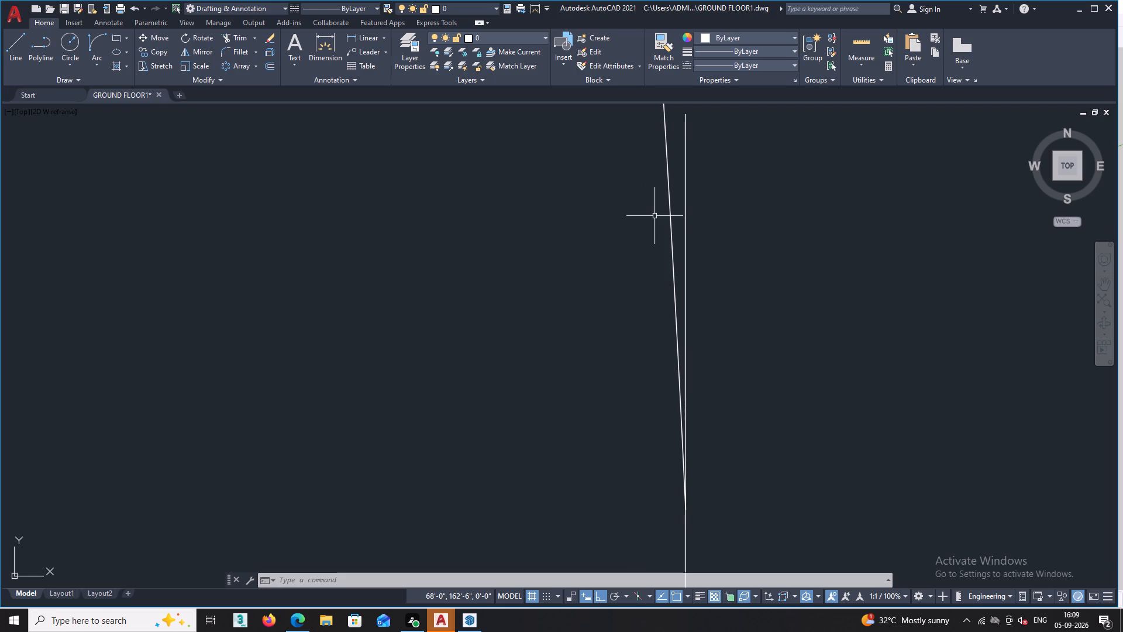
pyautogui.write('TR')
pyautogui.press('space')
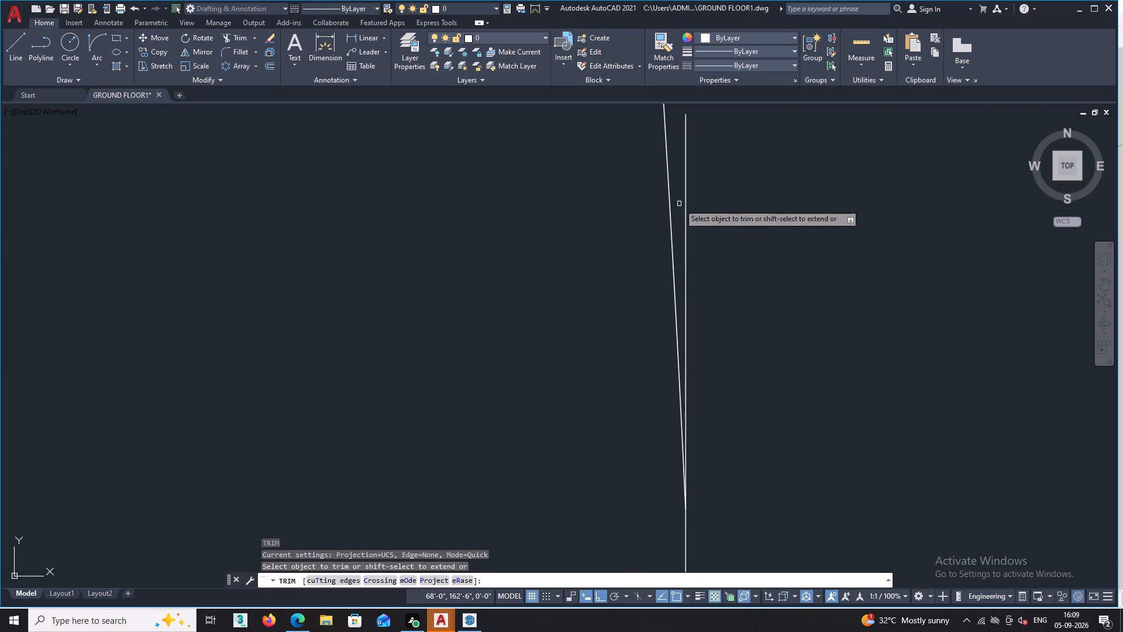
pyautogui.click(687, 202)
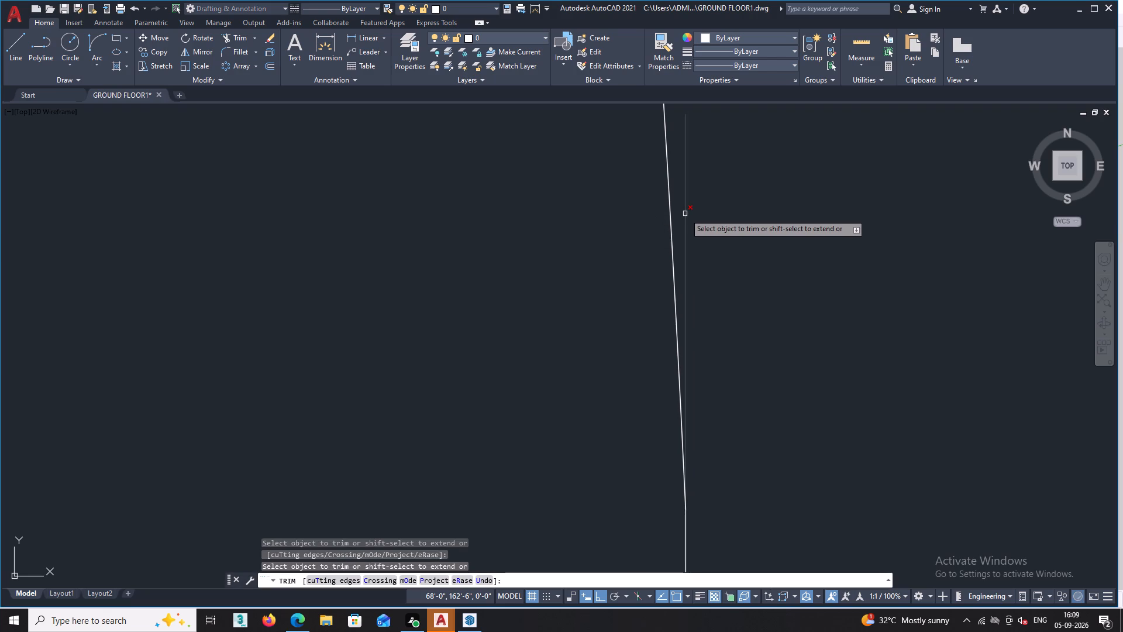
pyautogui.doubleClick(685, 214)
pyautogui.scroll(-6, 695, 229)
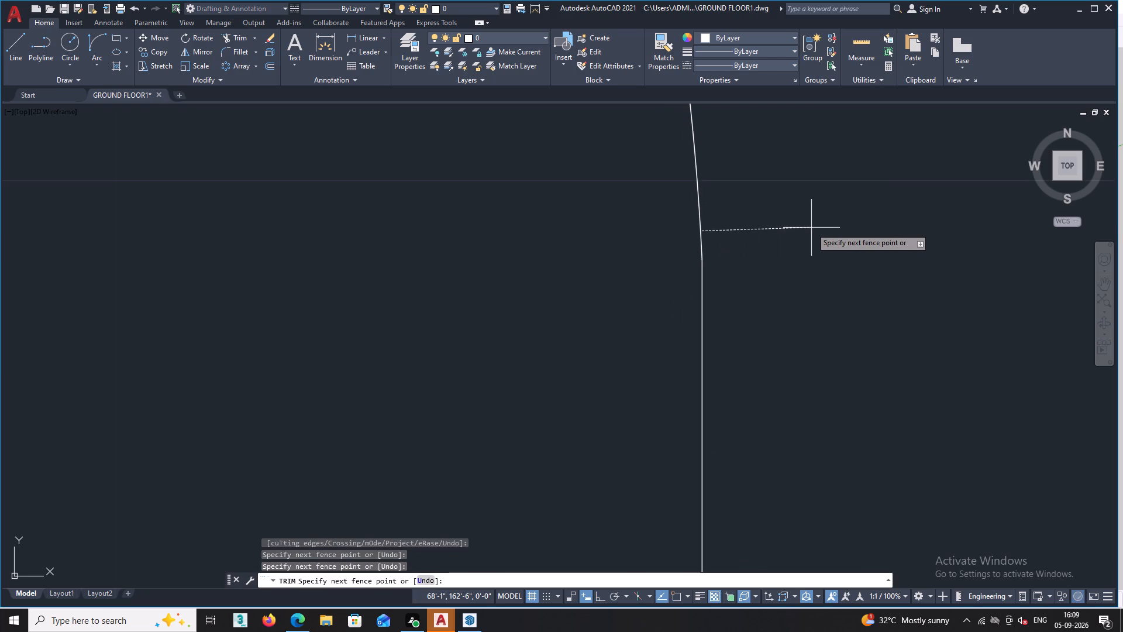
pyautogui.click(811, 228)
pyautogui.press('space')
# Examine where the swing arcs meet the jambs at the door between dining area and staircase and at the bedroom door north of the living room.
pyautogui.scroll(-5, 575, 278)
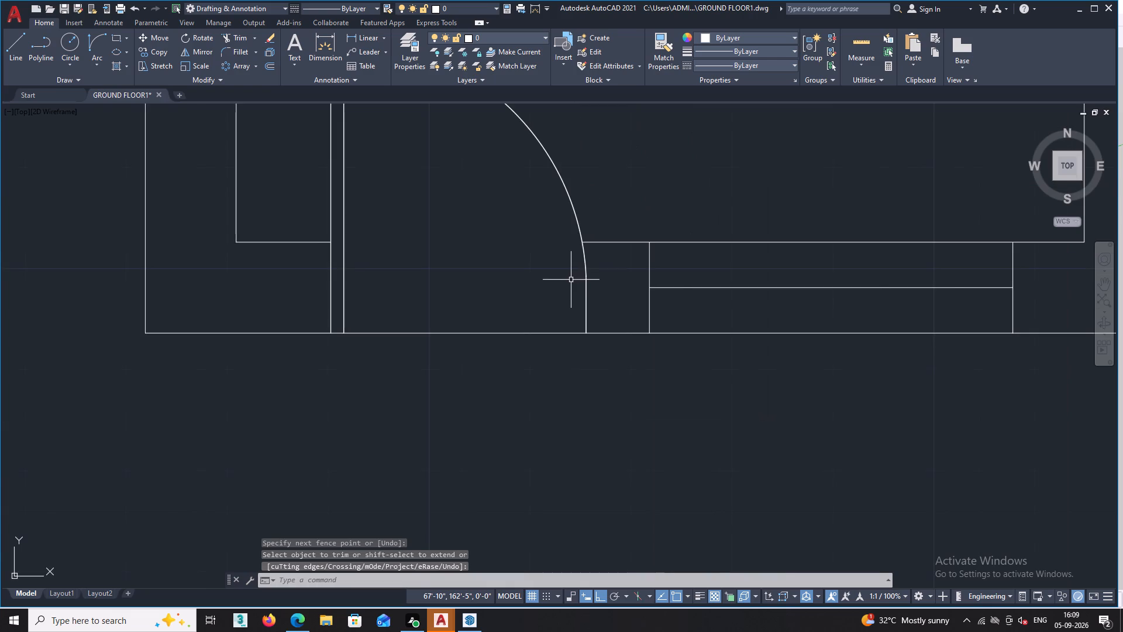
pyautogui.scroll(-7, 570, 282)
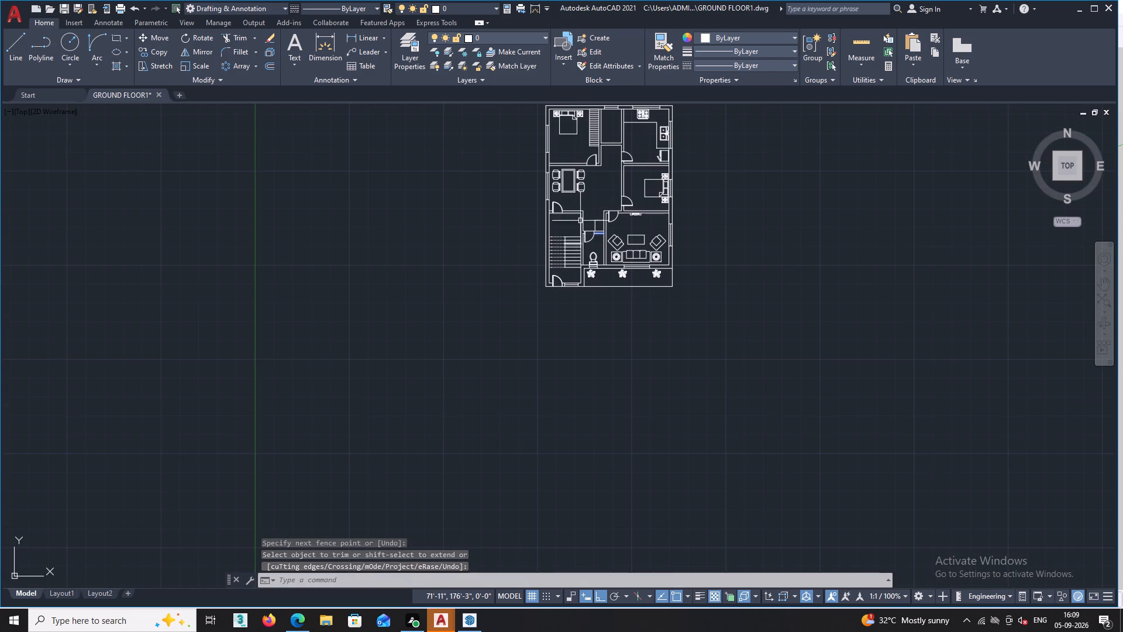
pyautogui.scroll(7, 562, 215)
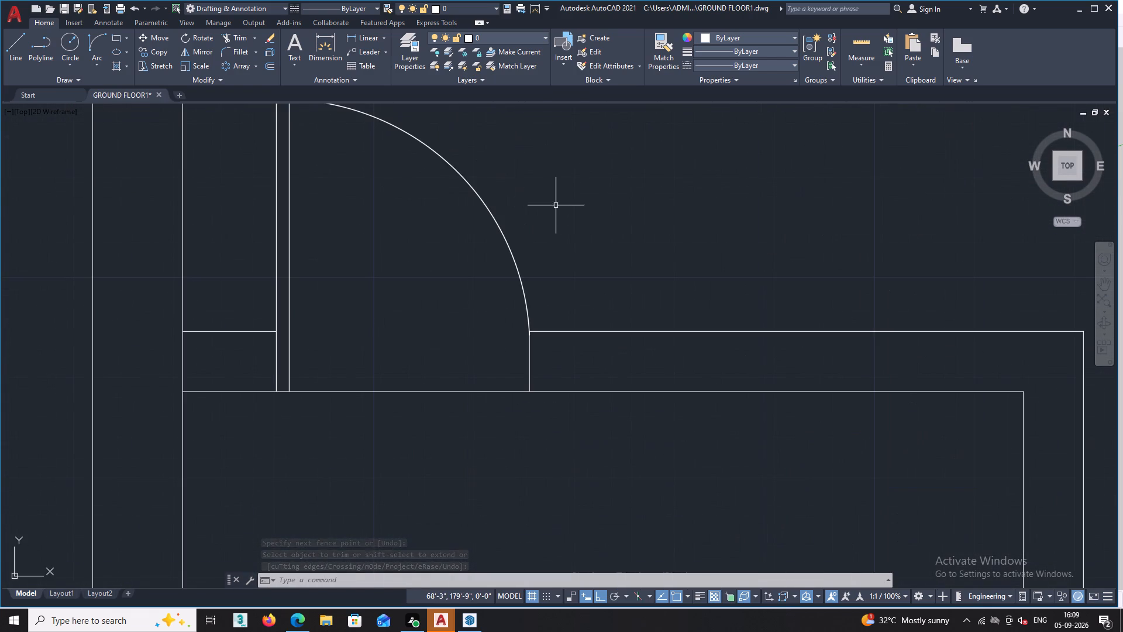
pyautogui.scroll(3, 528, 249)
pyautogui.scroll(-10, 528, 249)
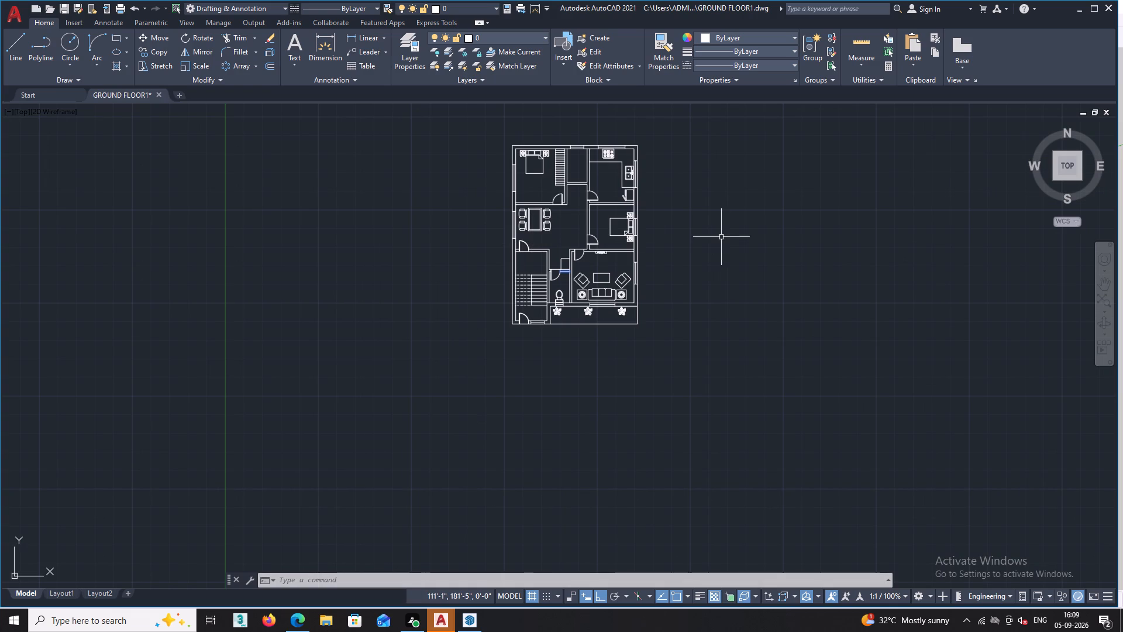
pyautogui.scroll(2, 602, 250)
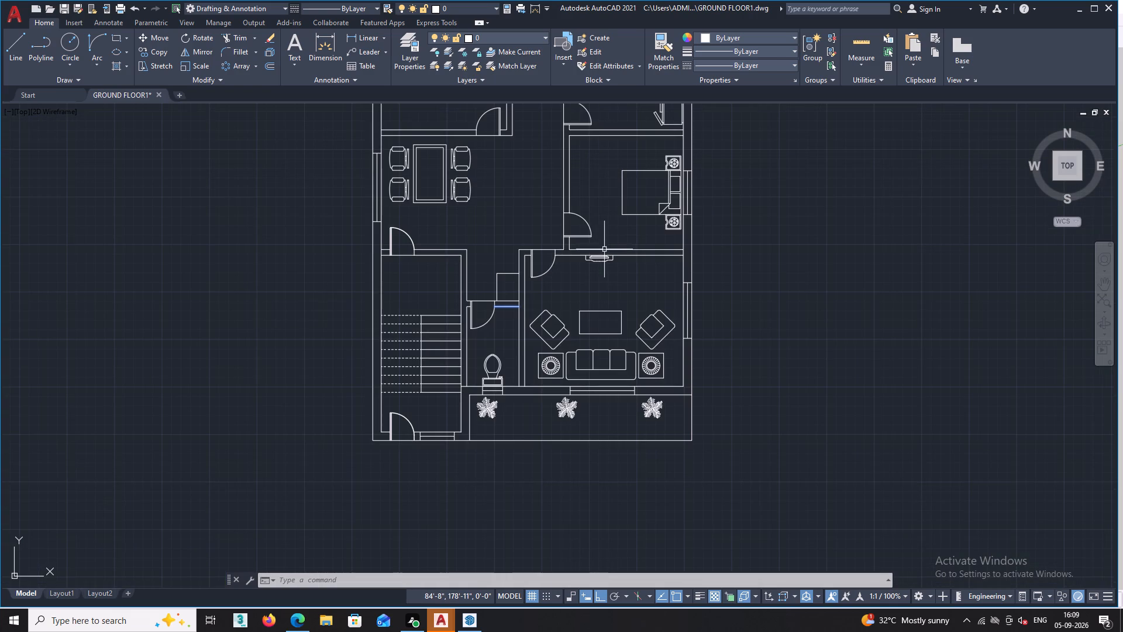
pyautogui.scroll(3, 574, 223)
pyautogui.scroll(3, 540, 178)
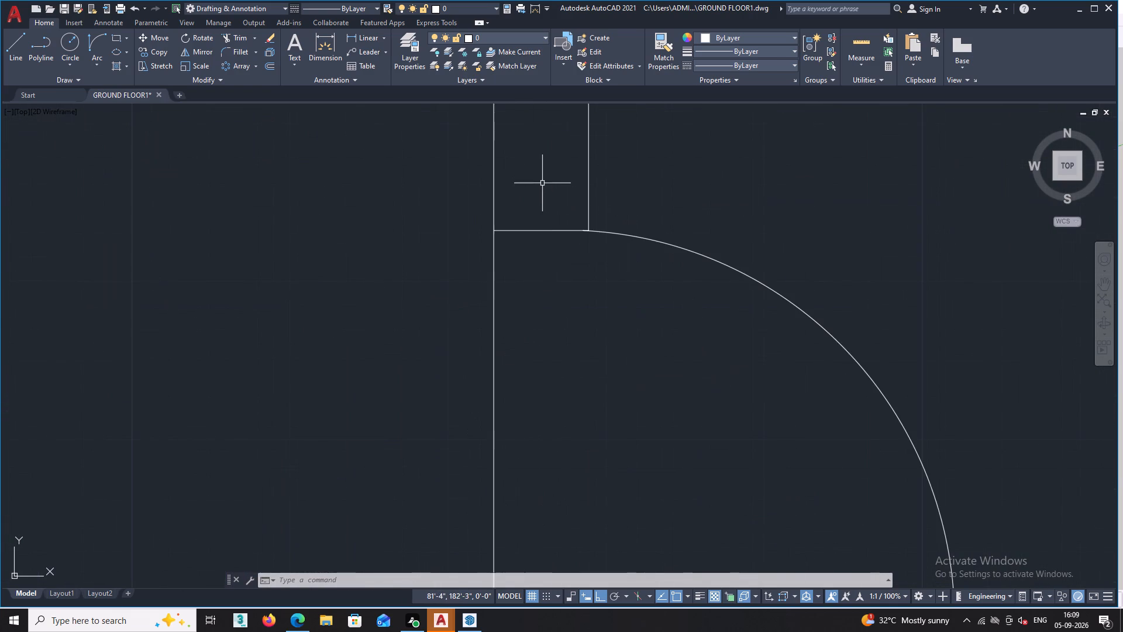
pyautogui.scroll(5, 583, 223)
pyautogui.scroll(1, 590, 170)
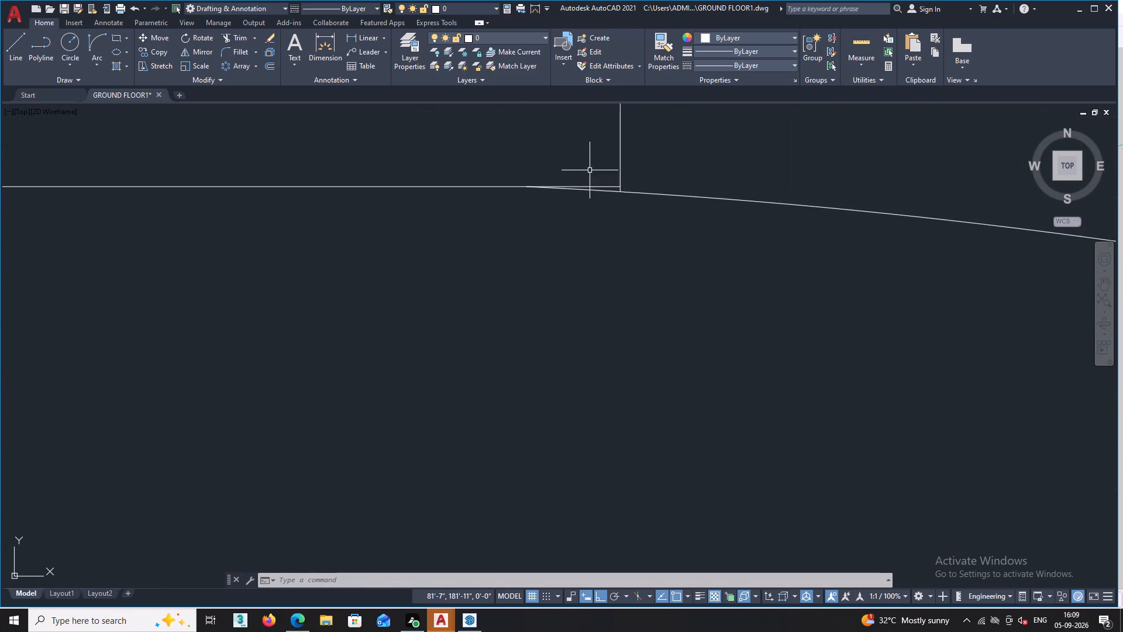
pyautogui.scroll(2, 590, 170)
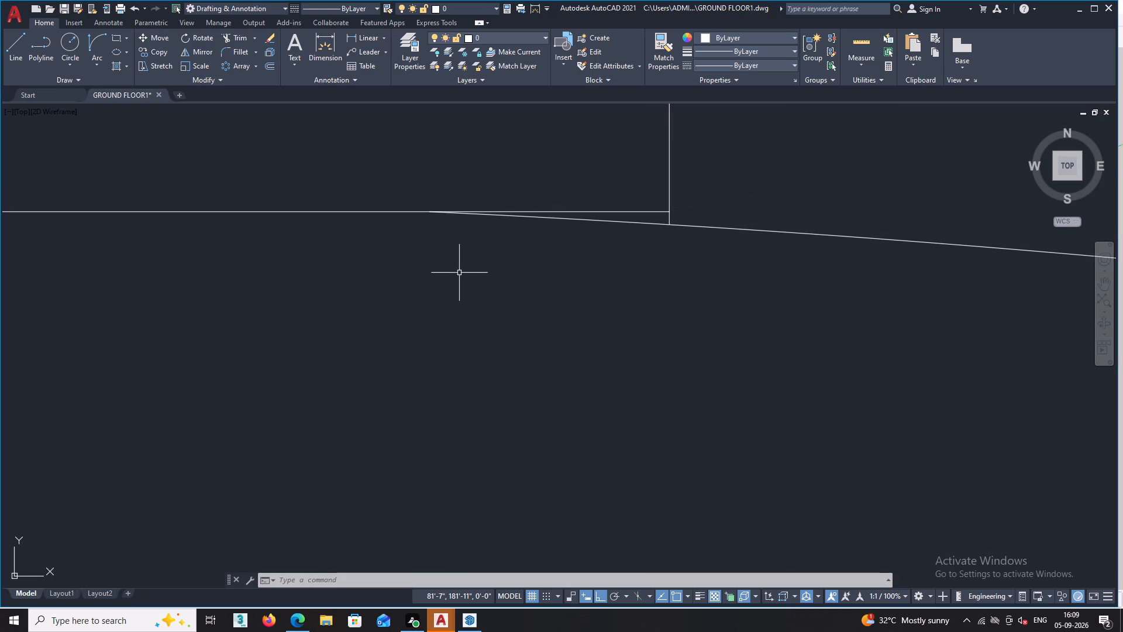
# Stretch the upper end of the bedroom door's swing arc, north of the living room, east along the jamb line toward the wall corner.
pyautogui.click(573, 220)
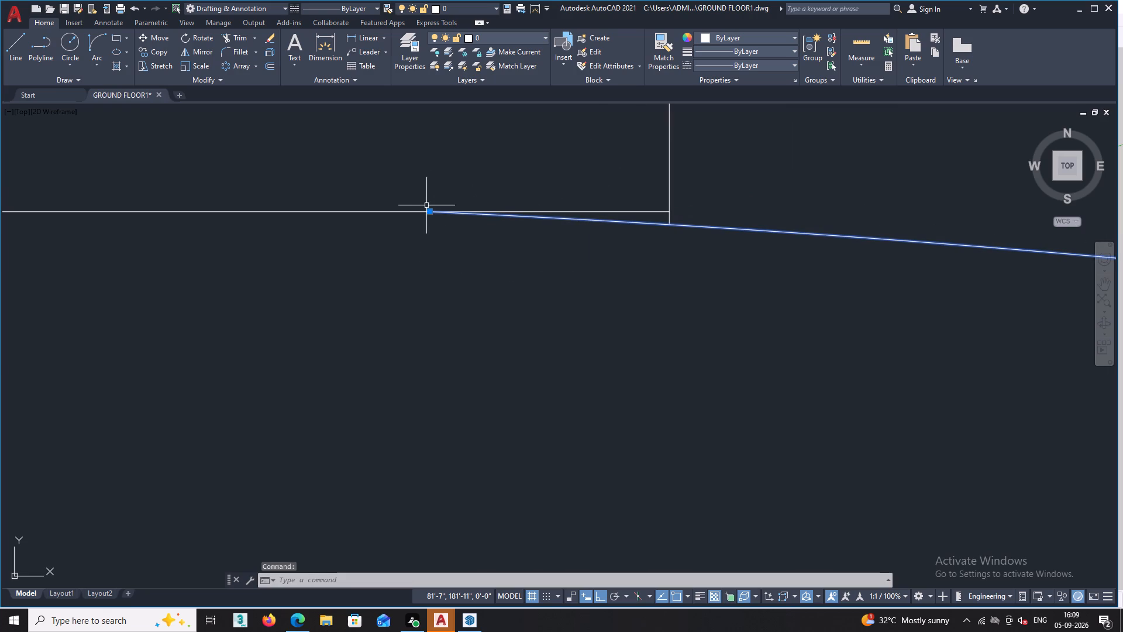
pyautogui.click(429, 211)
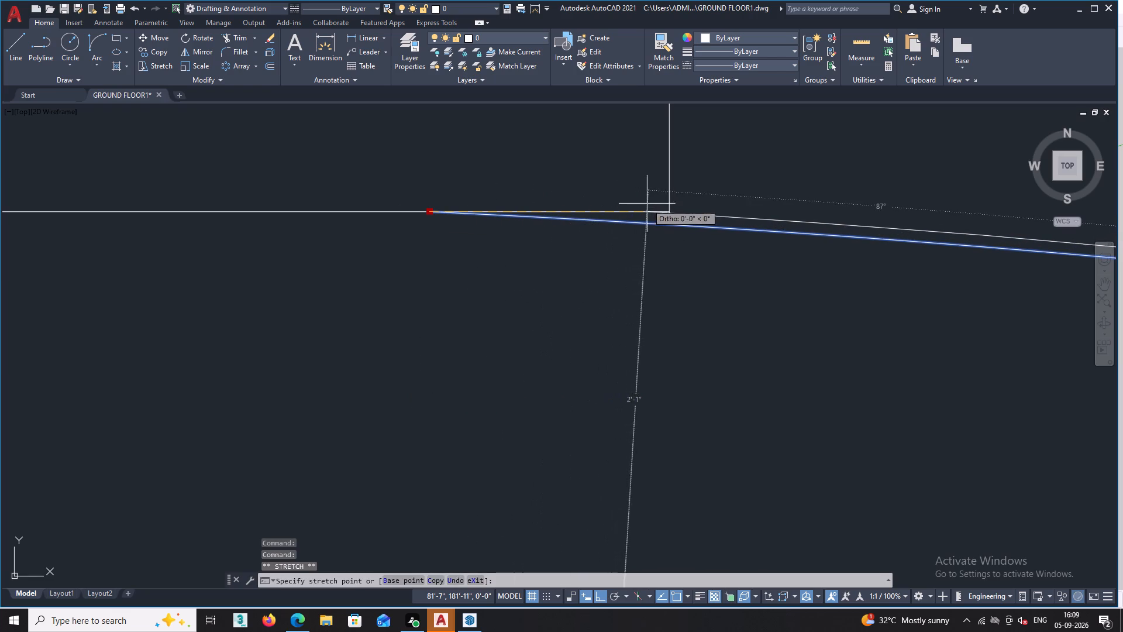
pyautogui.click(678, 207)
pyautogui.click(673, 210)
pyautogui.moveTo(671, 211); pyautogui.dragTo(665, 212)
pyautogui.click(665, 212)
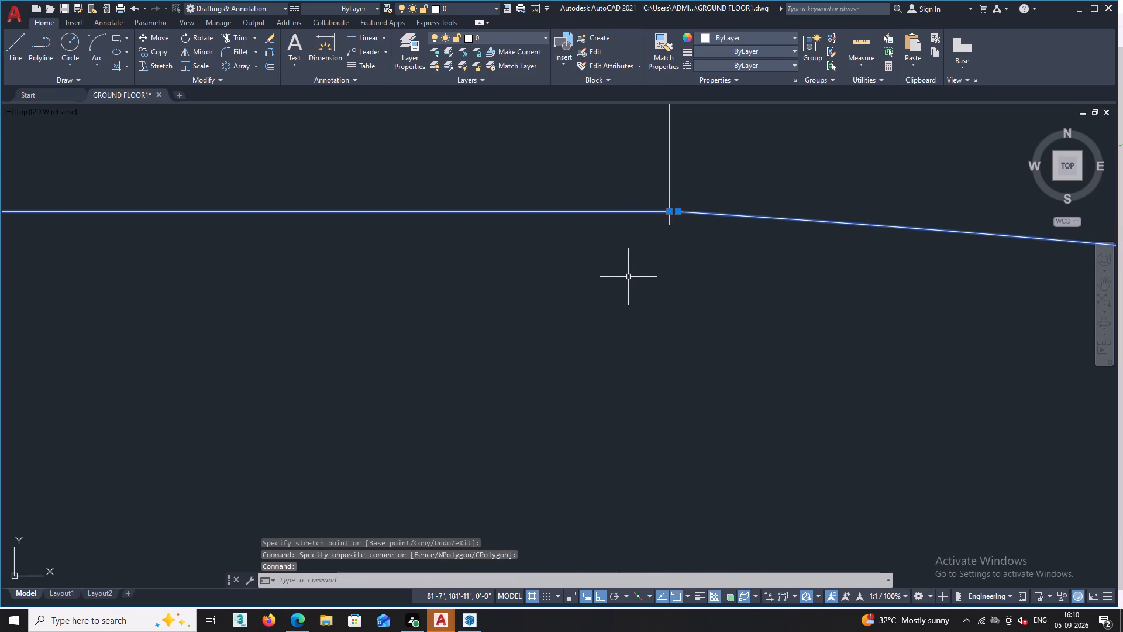
pyautogui.press('Escape')
pyautogui.doubleClick(679, 213)
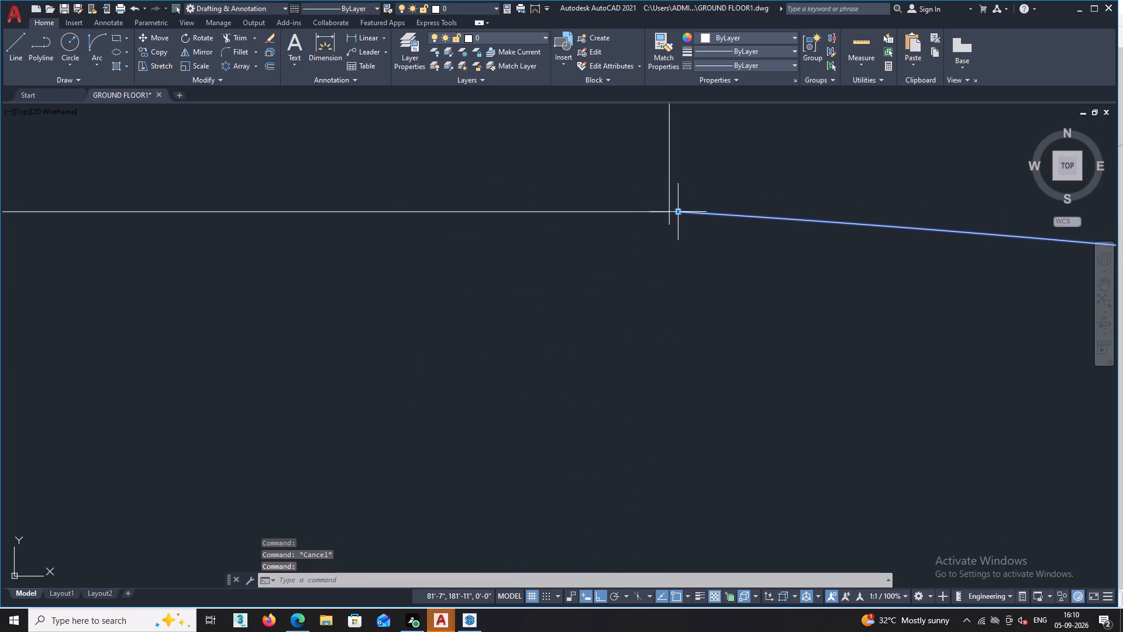
pyautogui.click(680, 211)
pyautogui.click(674, 212)
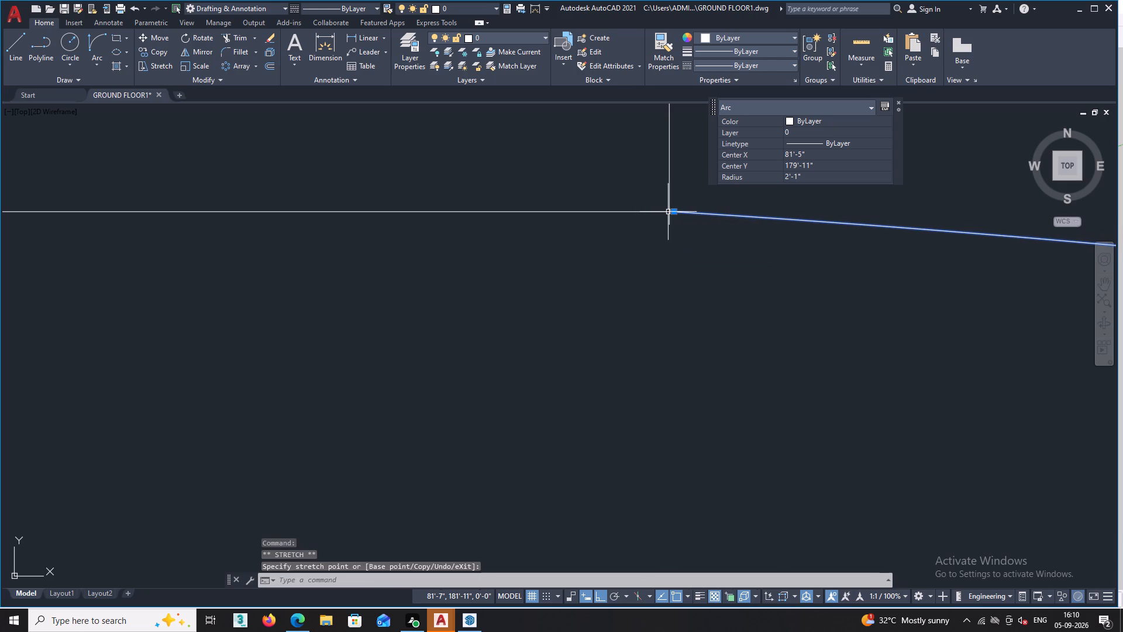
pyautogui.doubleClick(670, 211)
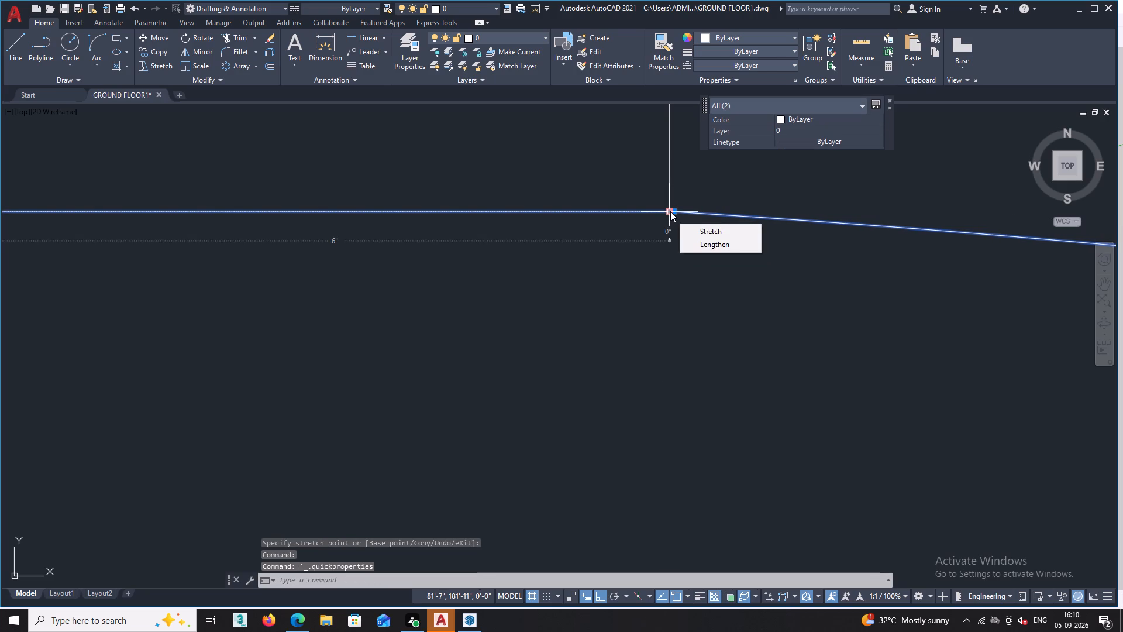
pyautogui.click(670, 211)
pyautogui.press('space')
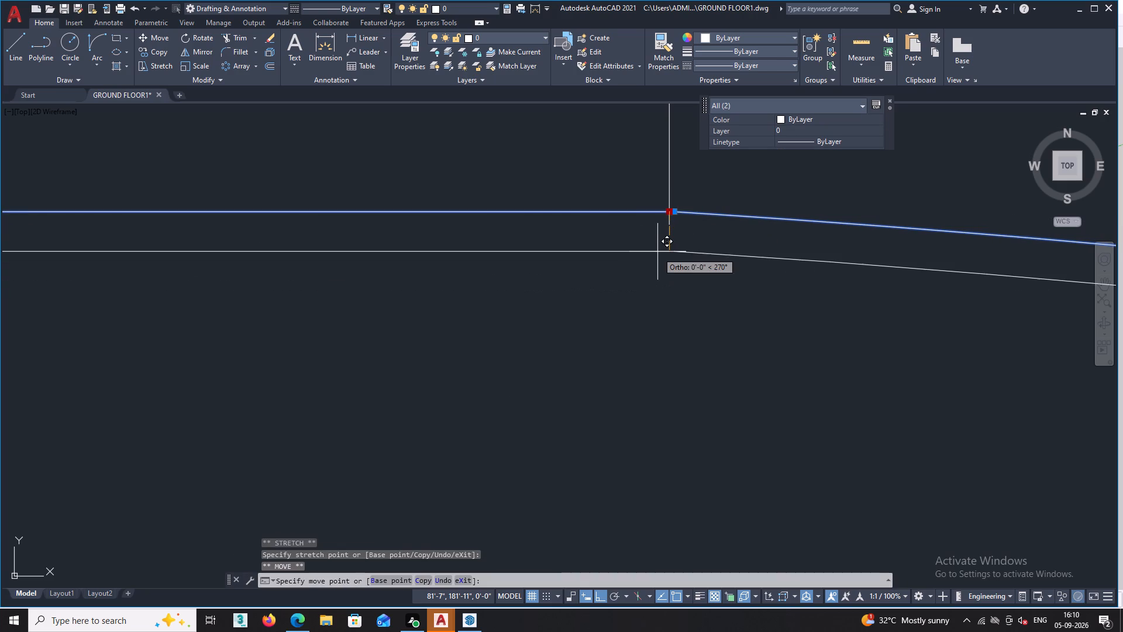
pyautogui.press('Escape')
# Stretch the bedroom door's swing arc end exactly onto the north jamb's corner and clear the selection.
pyautogui.scroll(2, 671, 199)
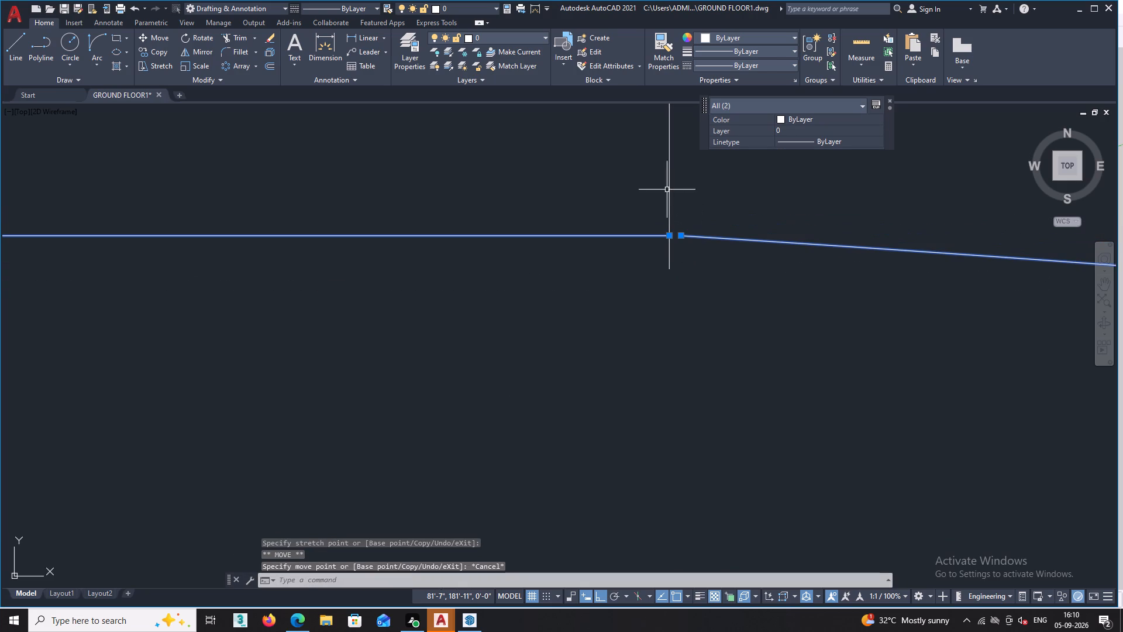
pyautogui.press('space')
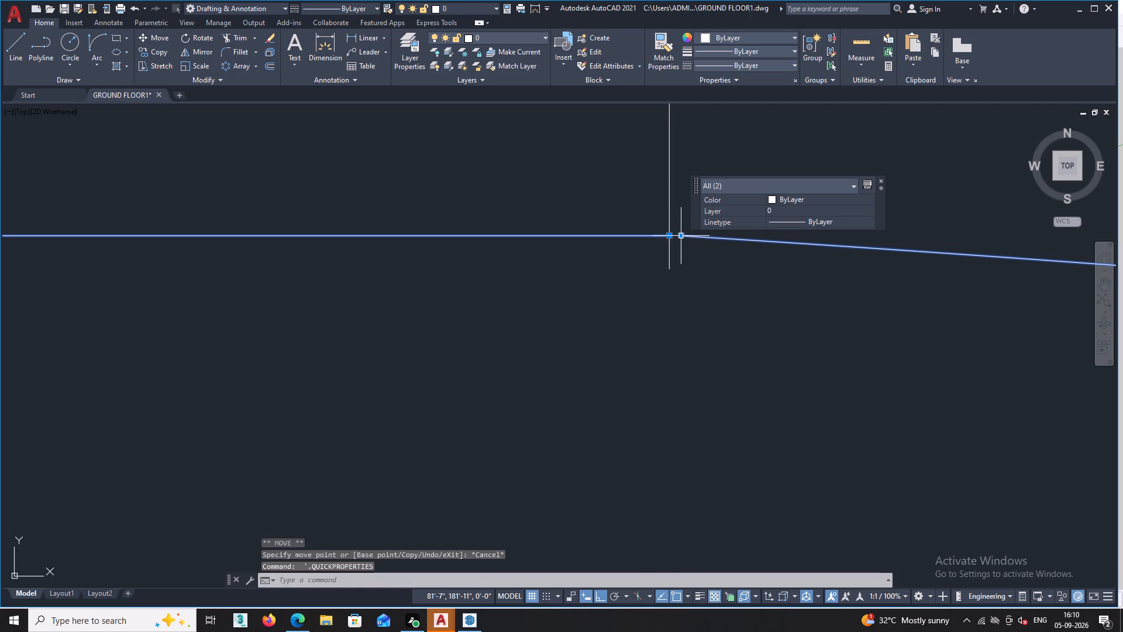
pyautogui.click(680, 235)
pyautogui.click(669, 234)
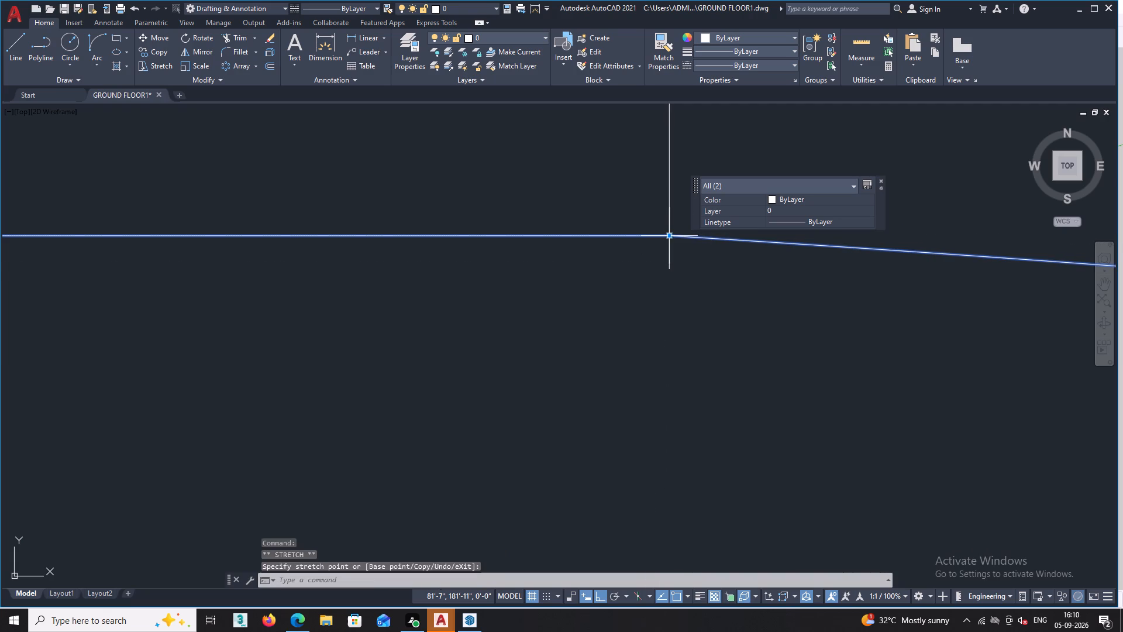
pyautogui.press('space')
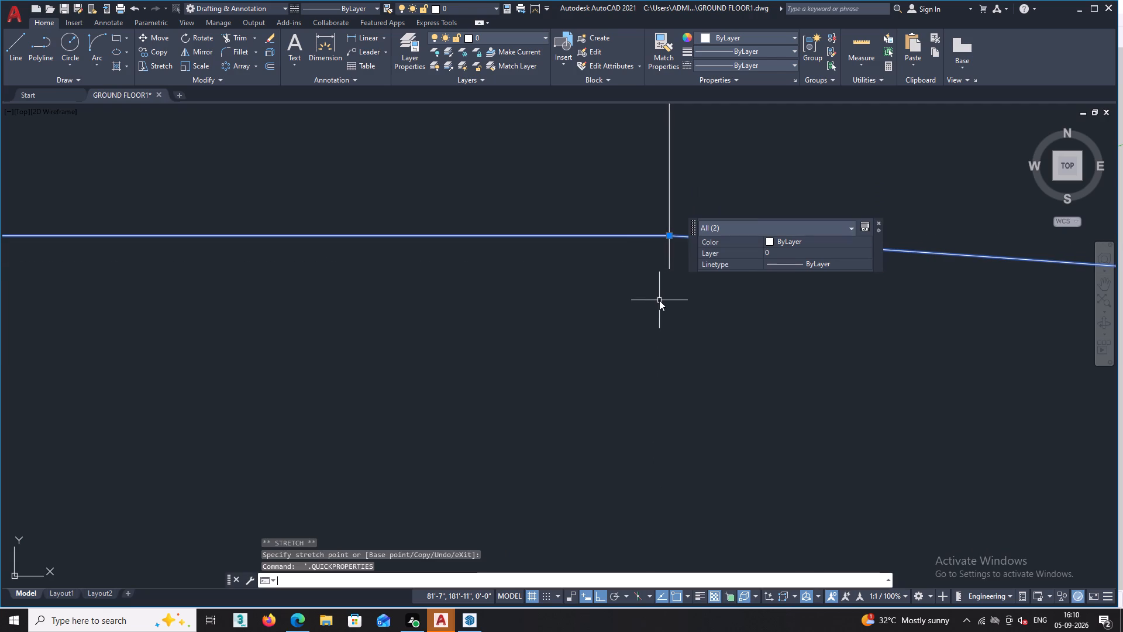
pyautogui.press('Escape')
# Examine where the living room door's swing arc meets the east jamb's inner wall corner.
pyautogui.scroll(-8, 659, 299)
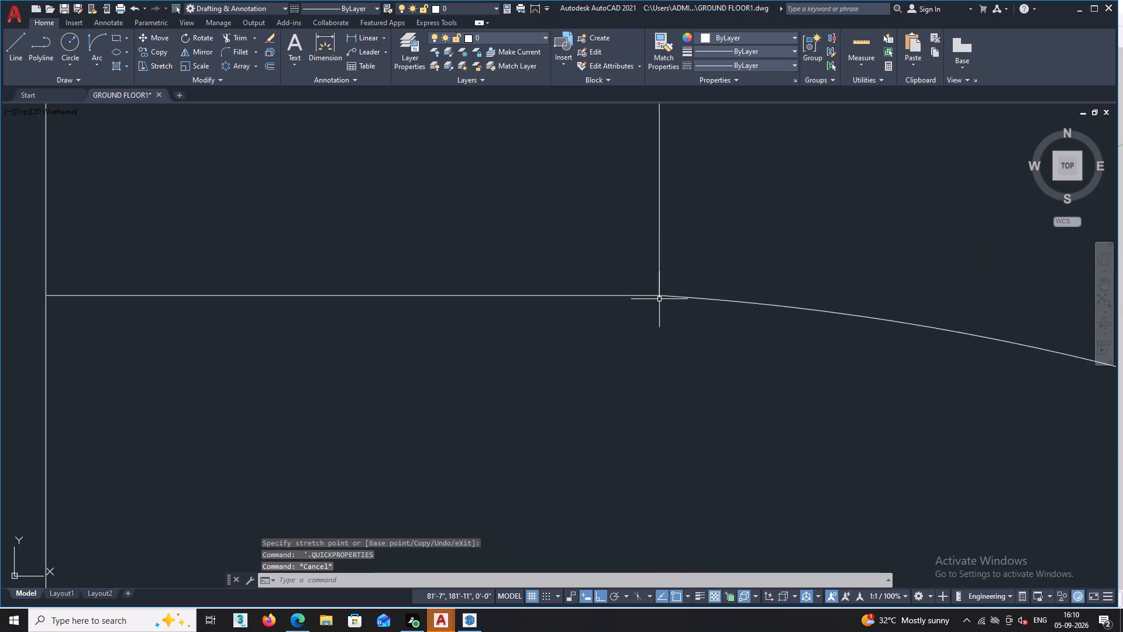
pyautogui.scroll(-6, 659, 299)
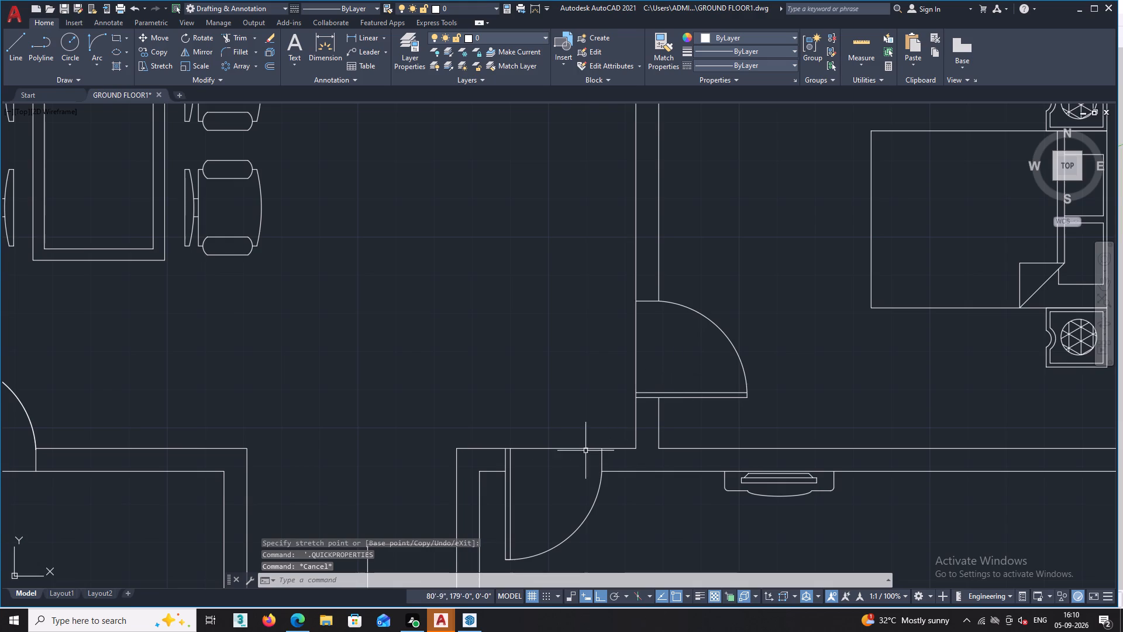
pyautogui.scroll(-1, 540, 470)
pyautogui.scroll(7, 580, 462)
pyautogui.scroll(-4, 574, 469)
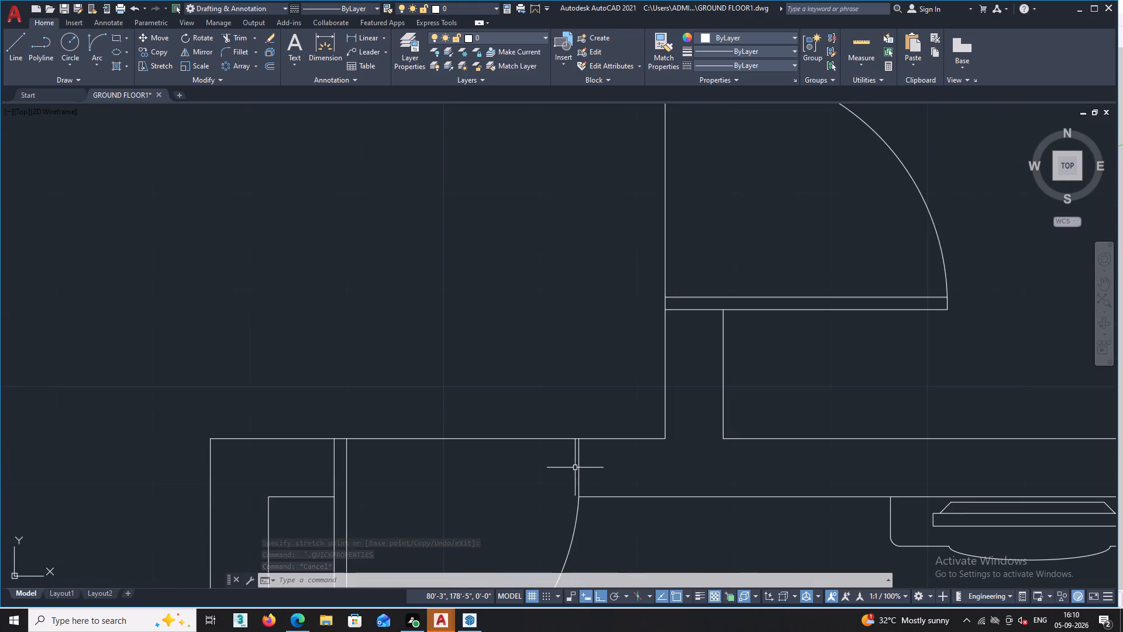
pyautogui.moveTo(637, 409); pyautogui.dragTo(678, 356, button='middle')
pyautogui.scroll(2, 624, 454)
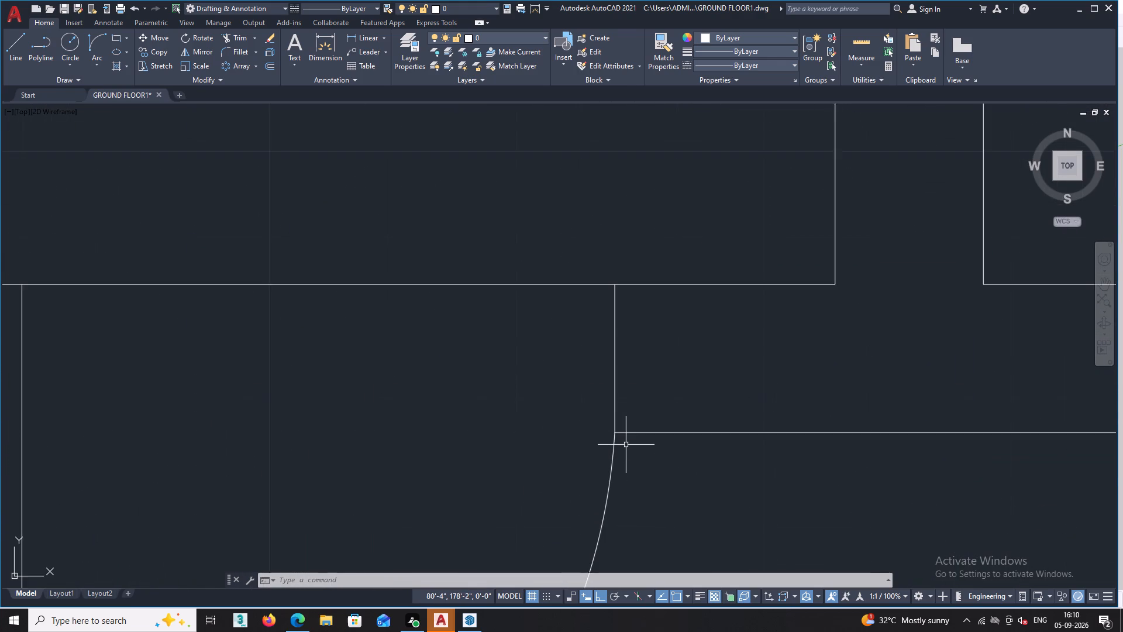
pyautogui.scroll(3, 626, 437)
pyautogui.scroll(4, 570, 445)
pyautogui.scroll(1, 661, 352)
pyautogui.scroll(-2, 661, 352)
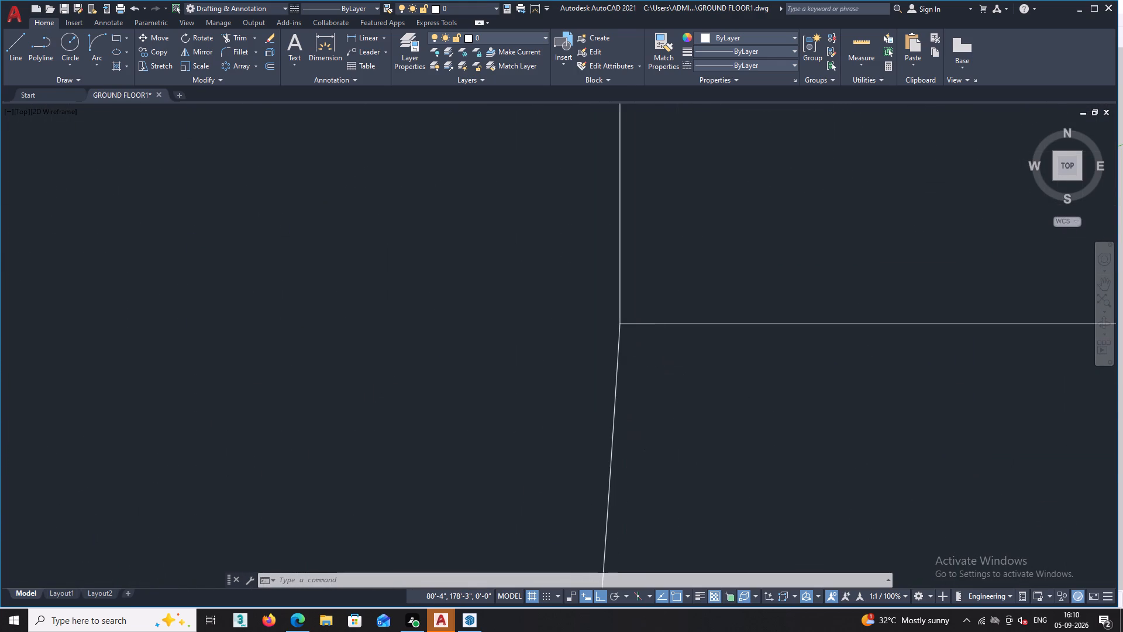
pyautogui.scroll(-18, 661, 352)
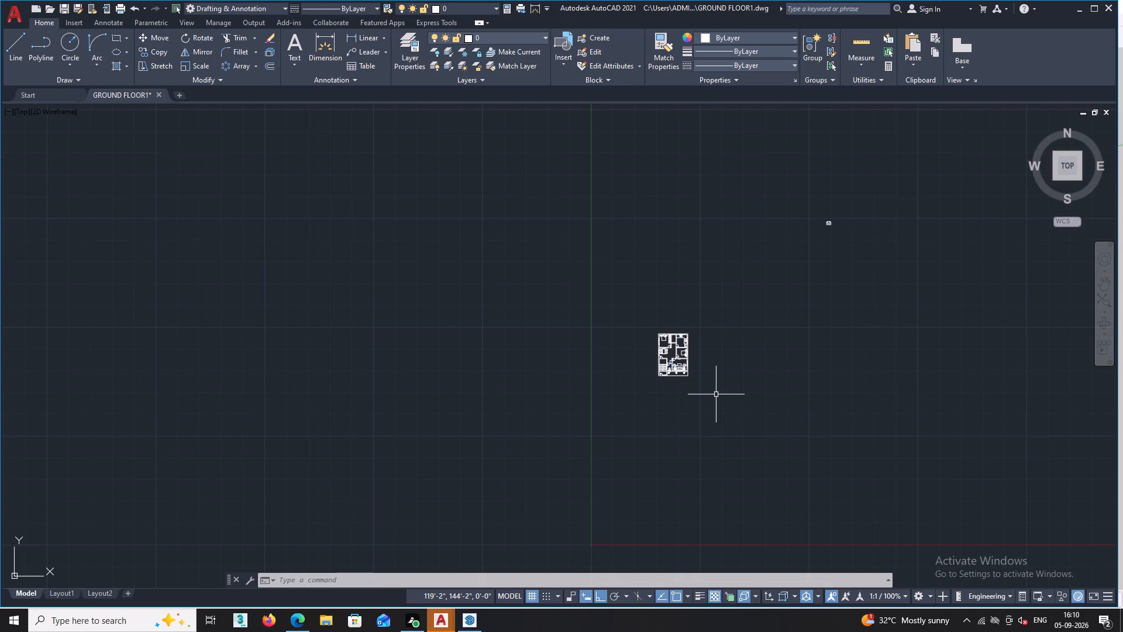
# Stretch the upper end of the toilet door's swing arc slightly south along the east jamb line.
pyautogui.scroll(3, 680, 381)
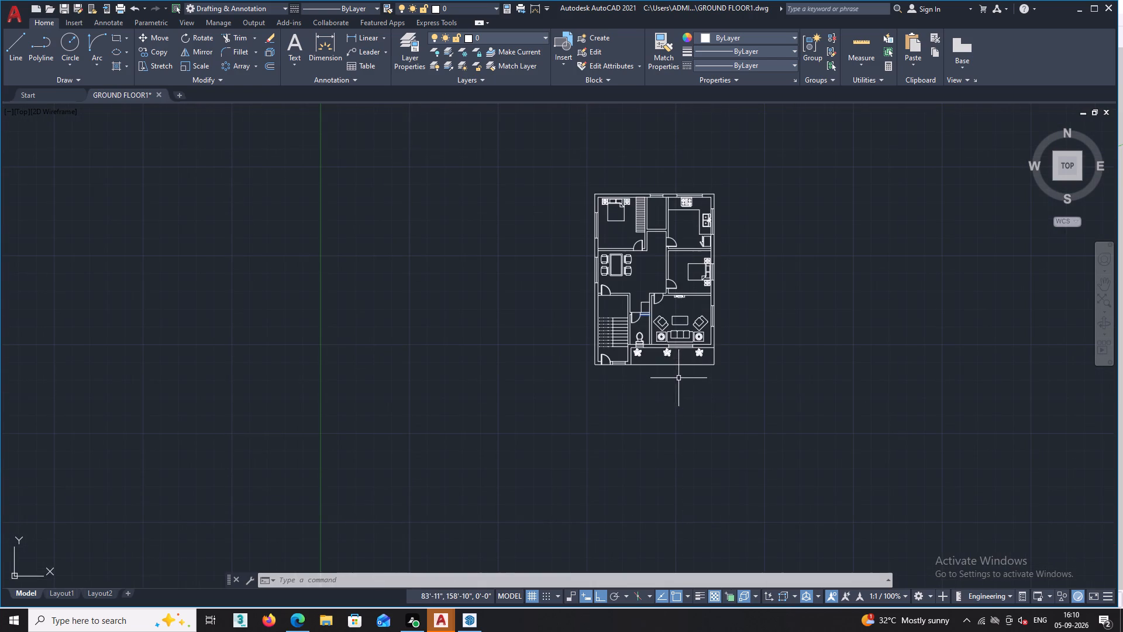
pyautogui.scroll(3, 633, 325)
pyautogui.scroll(4, 668, 276)
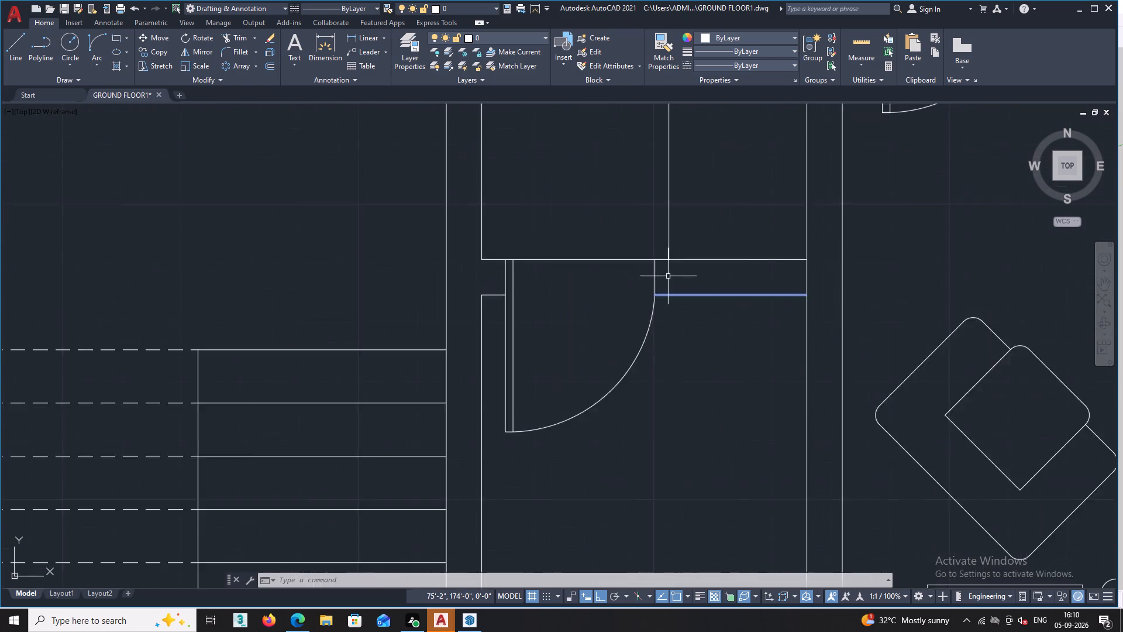
pyautogui.scroll(6, 649, 315)
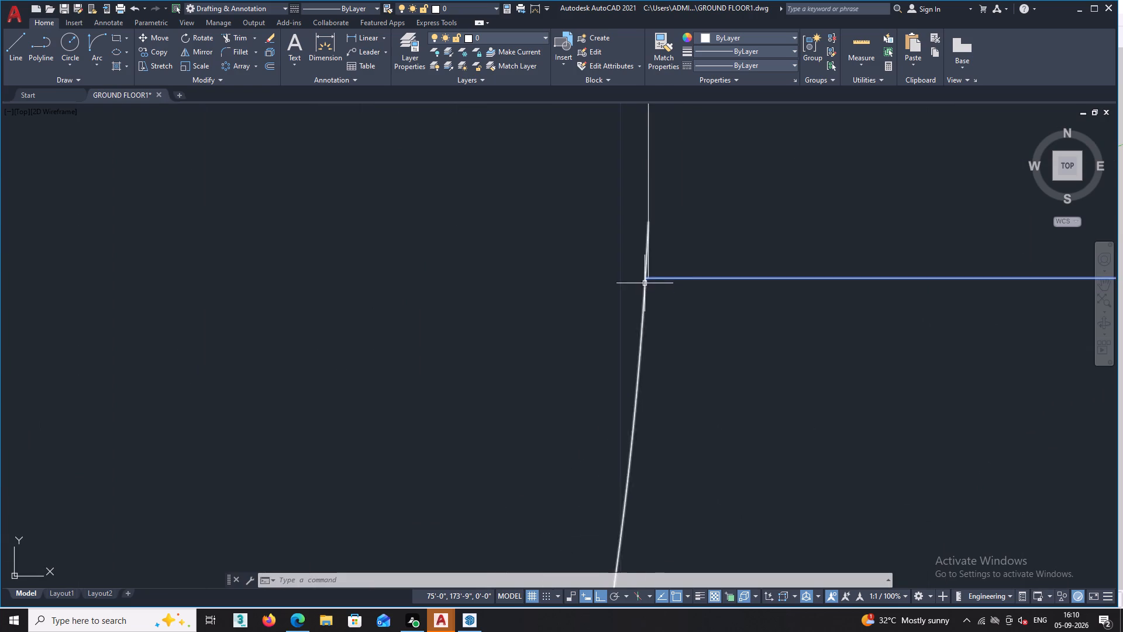
pyautogui.scroll(5, 645, 283)
pyautogui.scroll(-5, 645, 282)
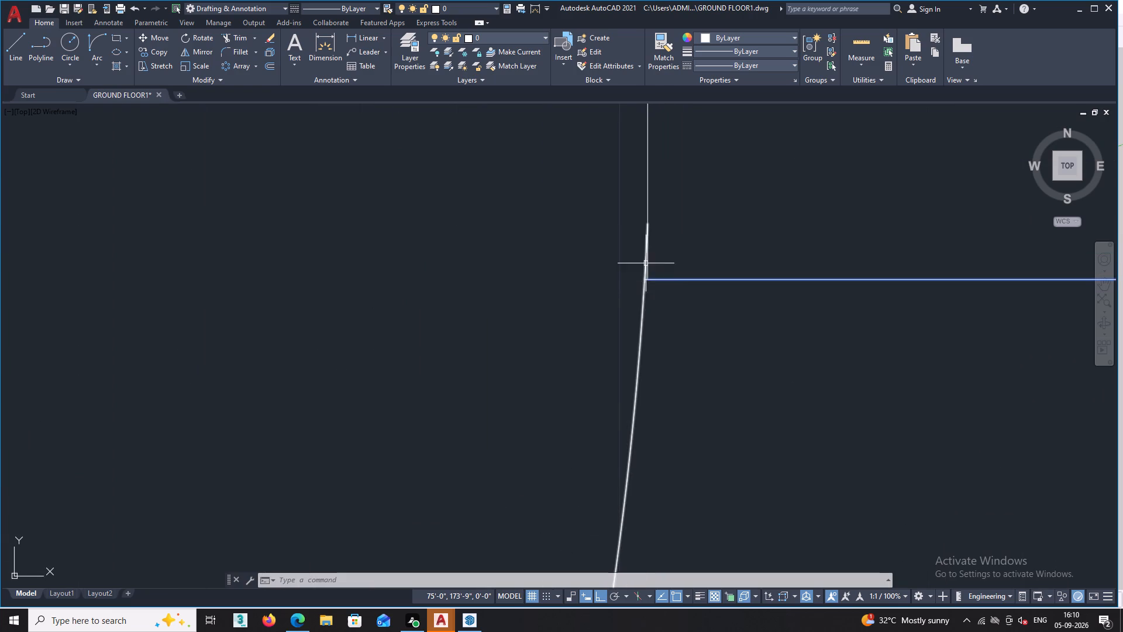
pyautogui.scroll(4, 648, 254)
pyautogui.scroll(-2, 649, 252)
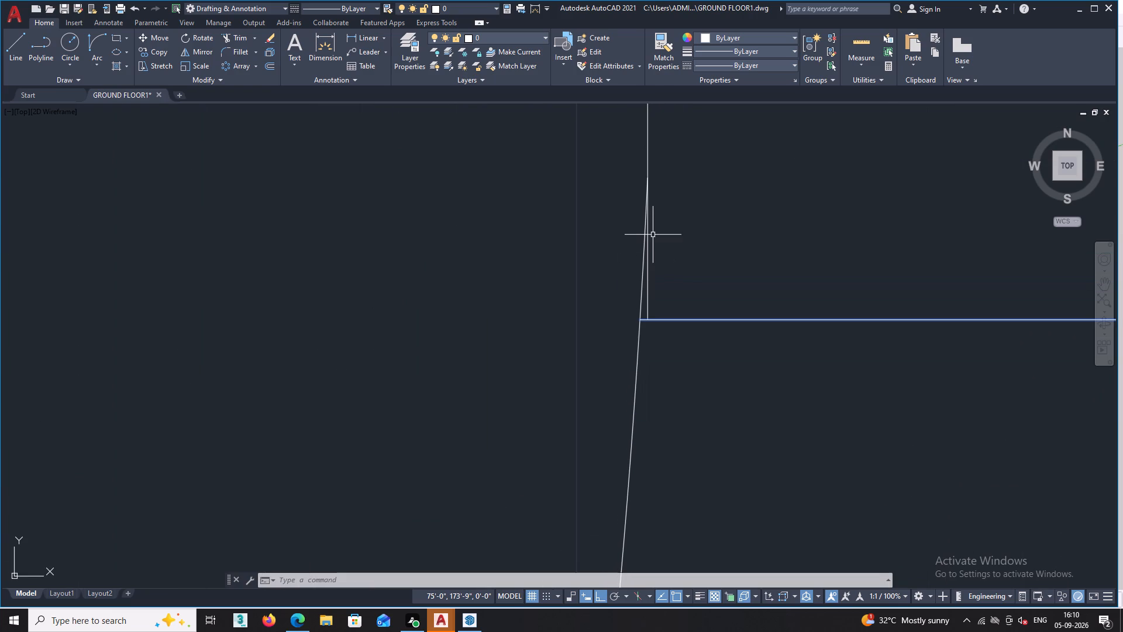
pyautogui.click(643, 267)
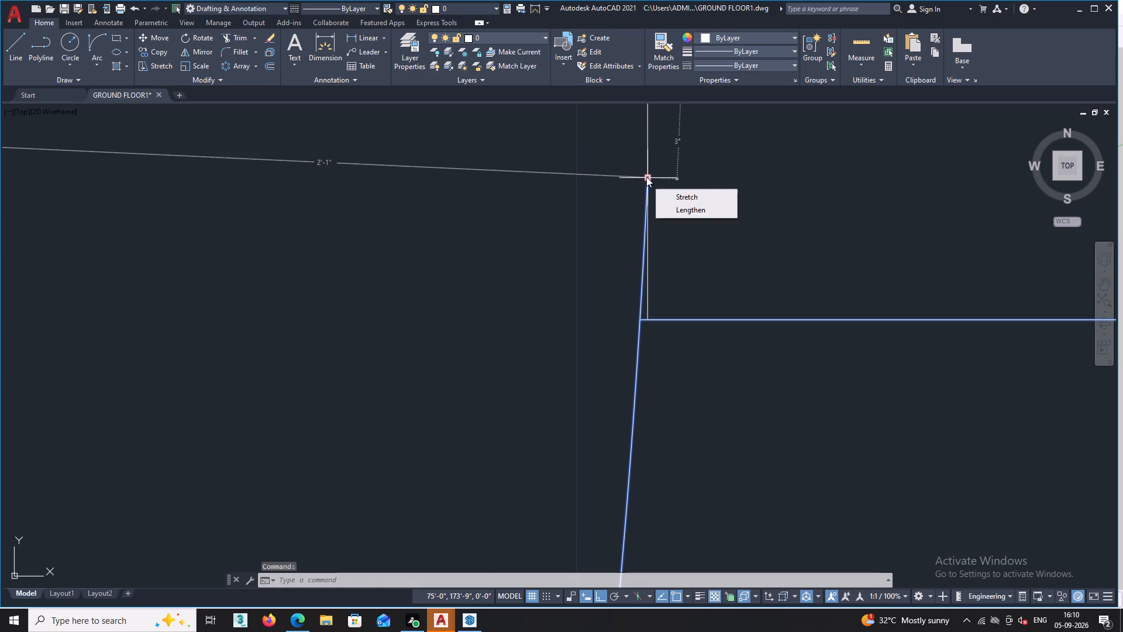
pyautogui.click(646, 177)
pyautogui.moveTo(647, 187); pyautogui.dragTo(648, 193)
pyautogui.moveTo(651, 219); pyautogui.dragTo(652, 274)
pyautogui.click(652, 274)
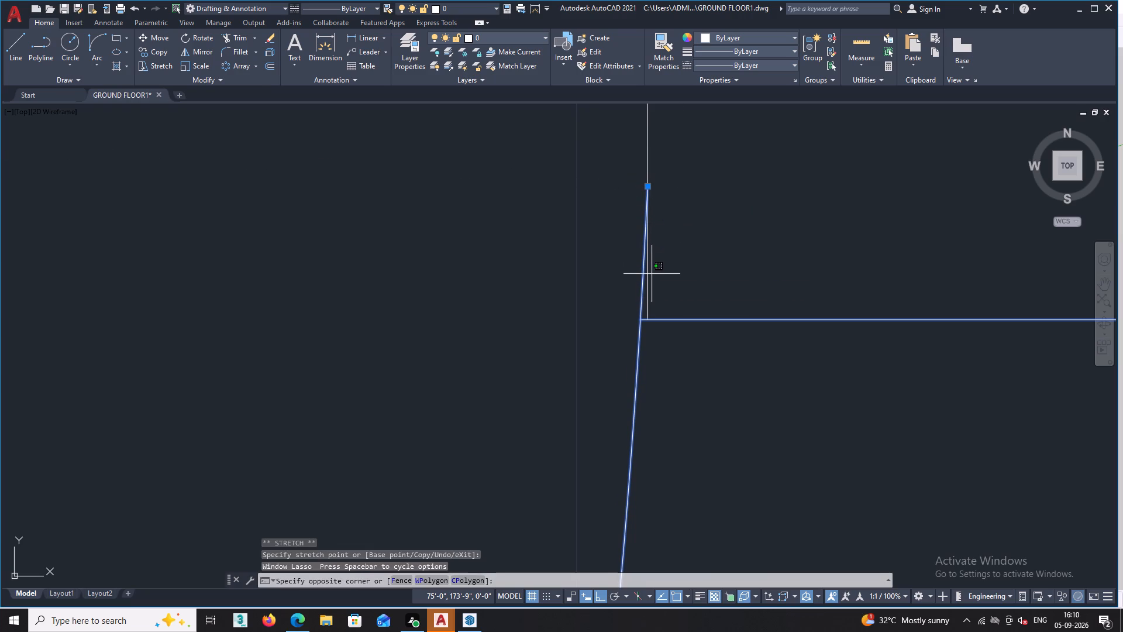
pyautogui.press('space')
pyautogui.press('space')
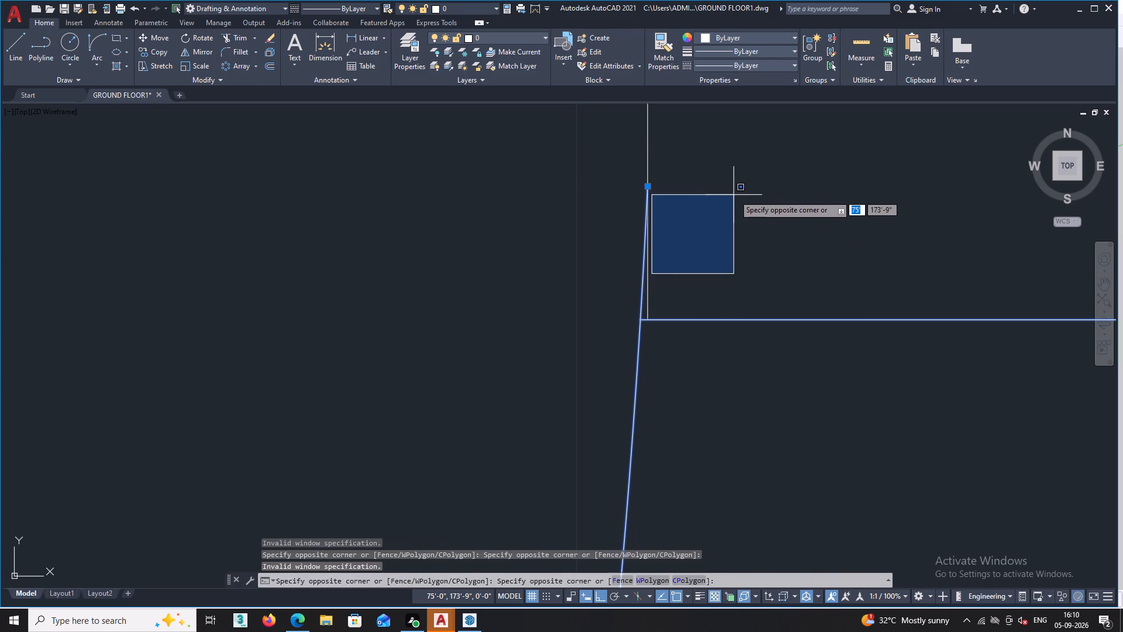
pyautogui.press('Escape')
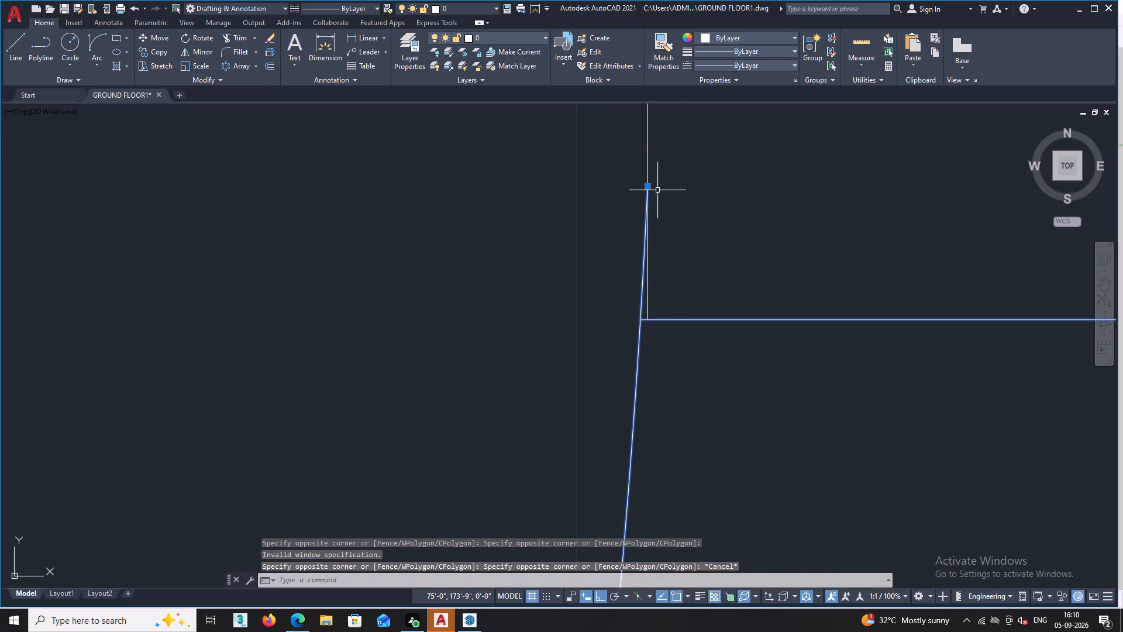
# Stretch the toilet door's swing arc end down to its intersection with the inner wall line at the east jamb, and clear the selection.
pyautogui.tripleClick(647, 186)
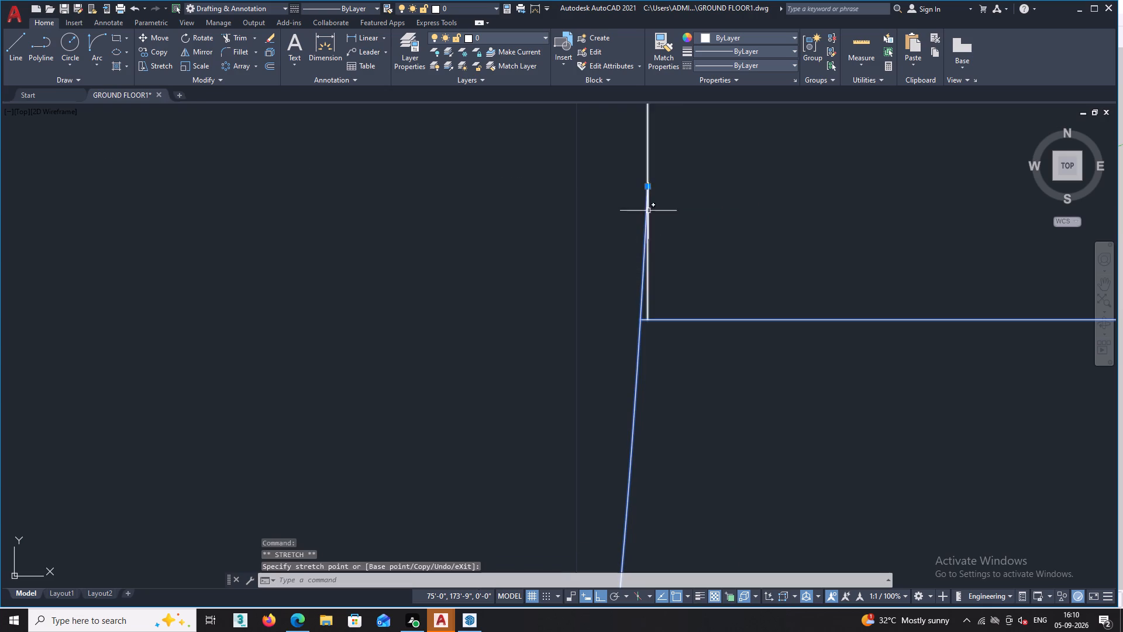
pyautogui.click(649, 187)
pyautogui.moveTo(650, 202); pyautogui.dragTo(652, 214)
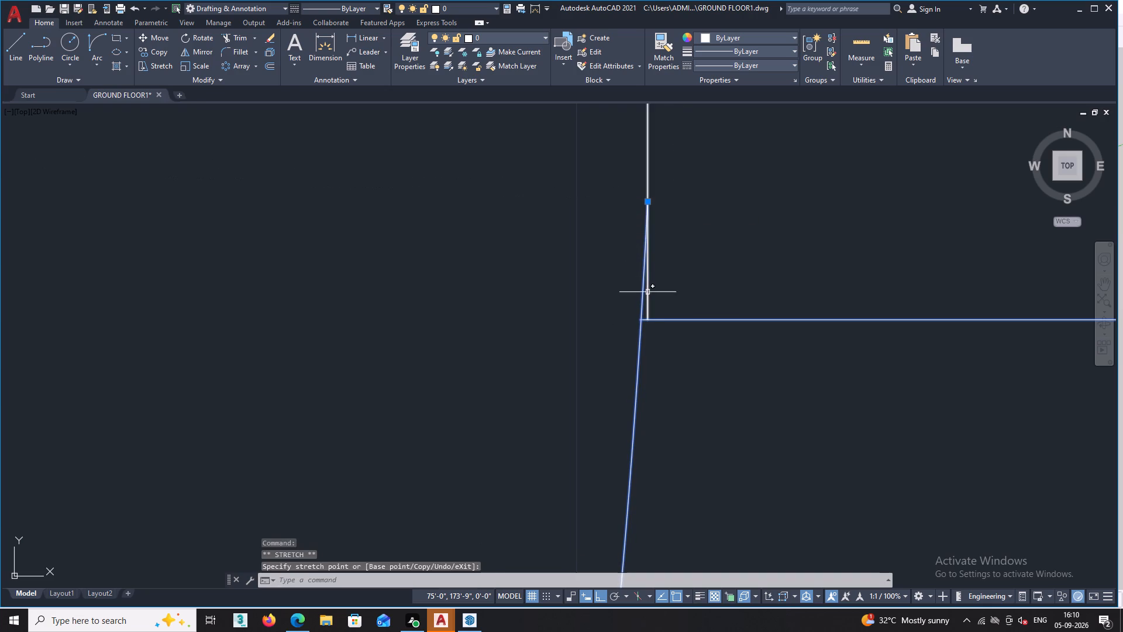
pyautogui.click(643, 321)
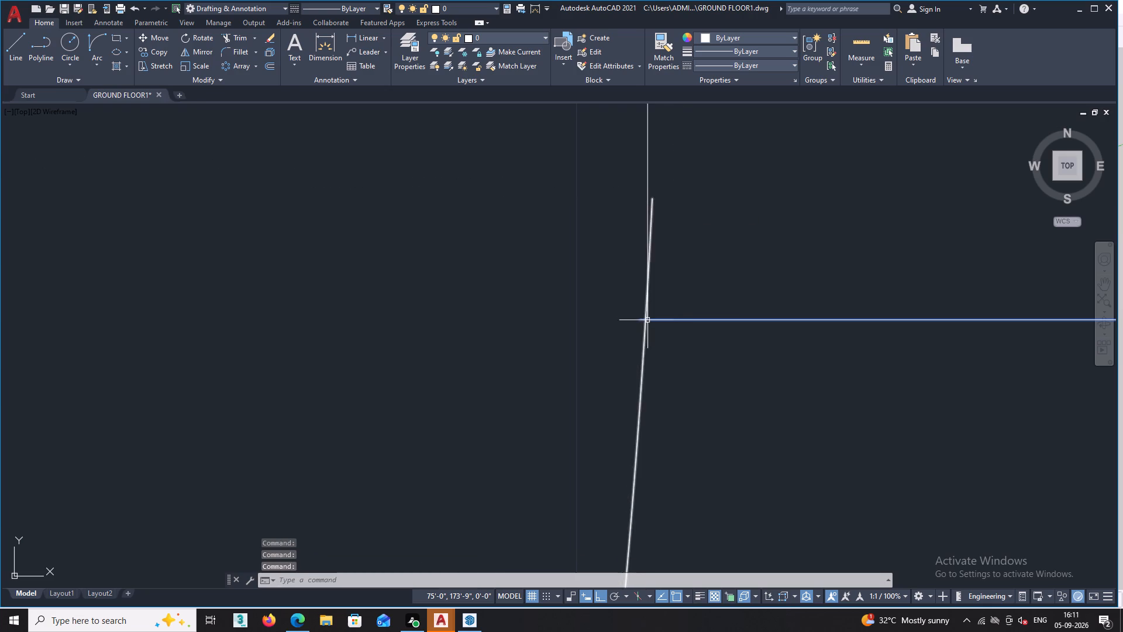
pyautogui.click(648, 320)
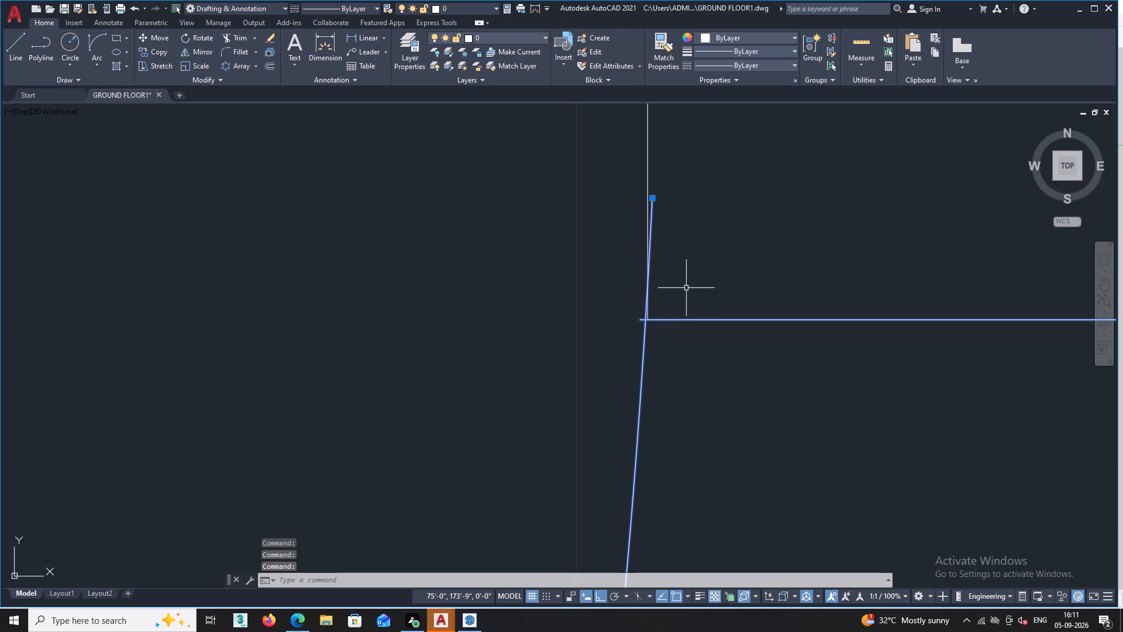
pyautogui.click(651, 197)
pyautogui.moveTo(646, 253); pyautogui.dragTo(645, 284)
pyautogui.doubleClick(648, 326)
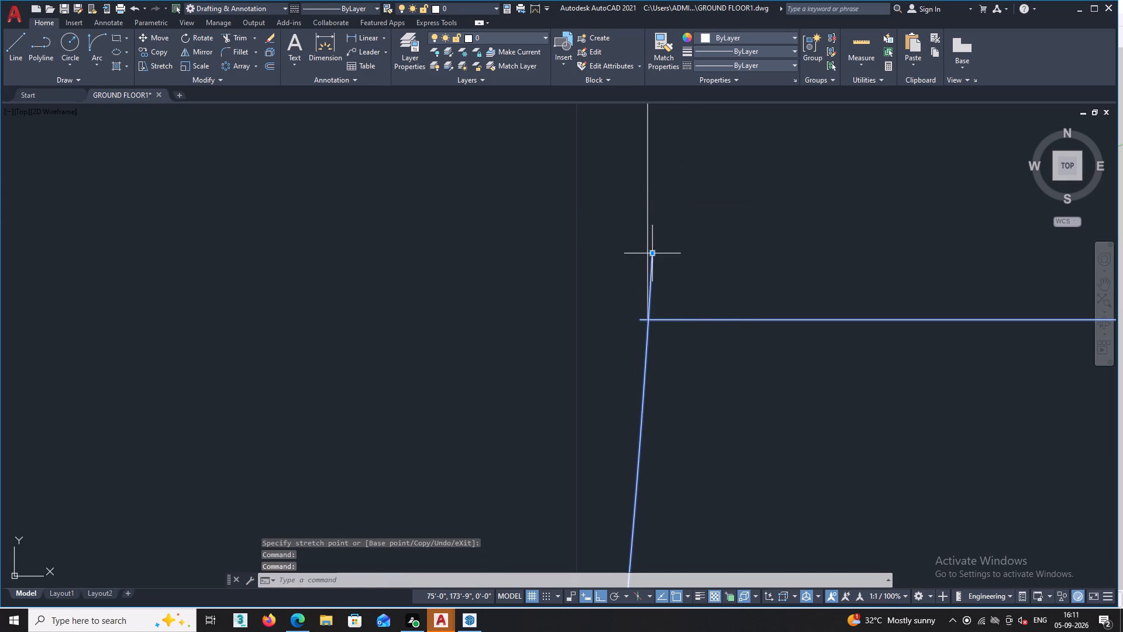
pyautogui.click(654, 255)
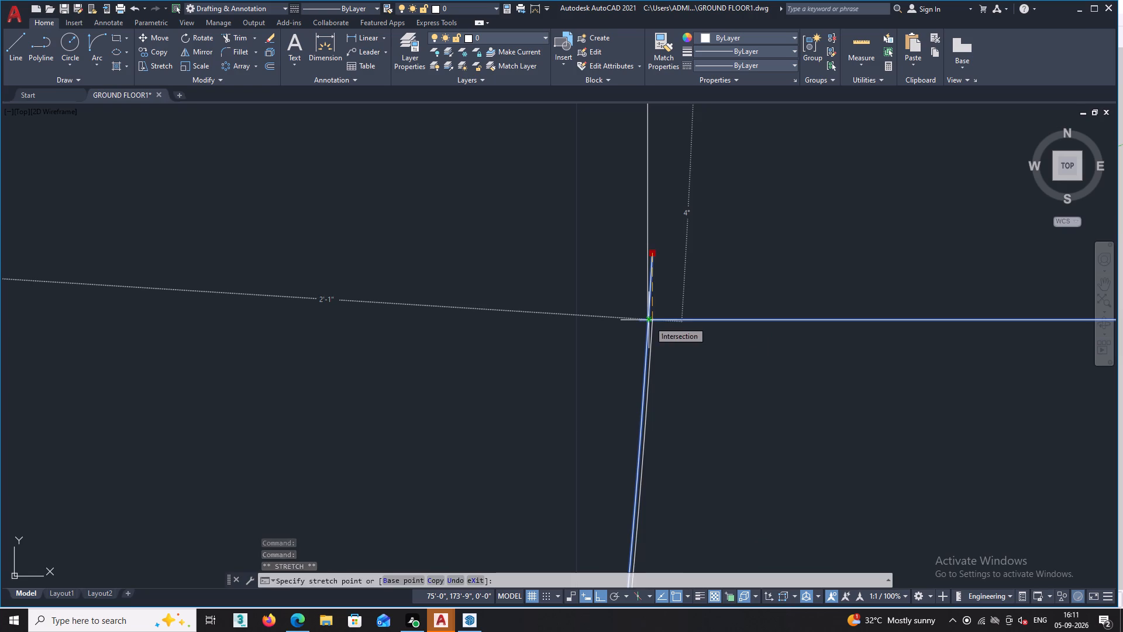
pyautogui.click(649, 321)
pyautogui.click(649, 321)
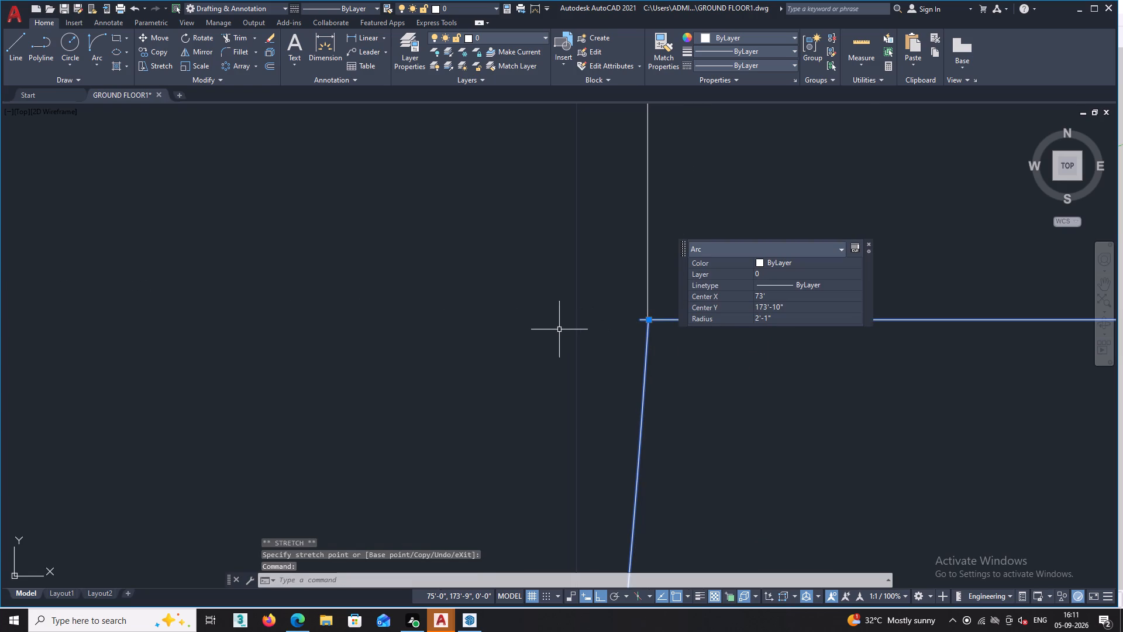
pyautogui.press('Escape')
# Examine where the toilet door's swing arc meets the east jamb corner.
pyautogui.scroll(-6, 622, 334)
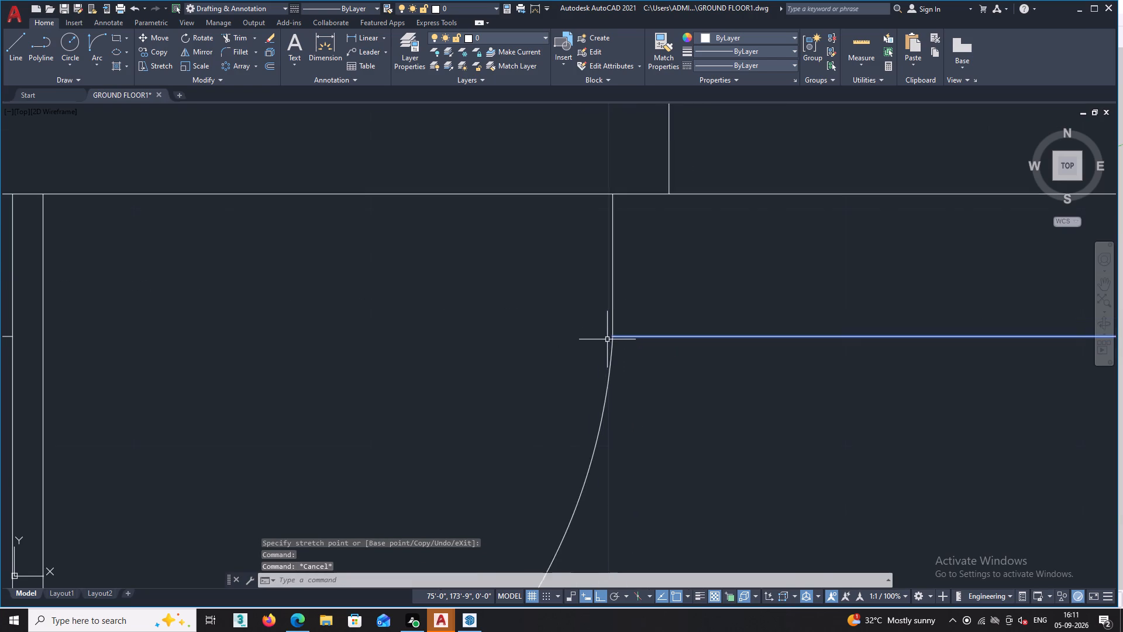
pyautogui.scroll(-5, 607, 339)
pyautogui.scroll(4, 591, 364)
pyautogui.scroll(2, 651, 217)
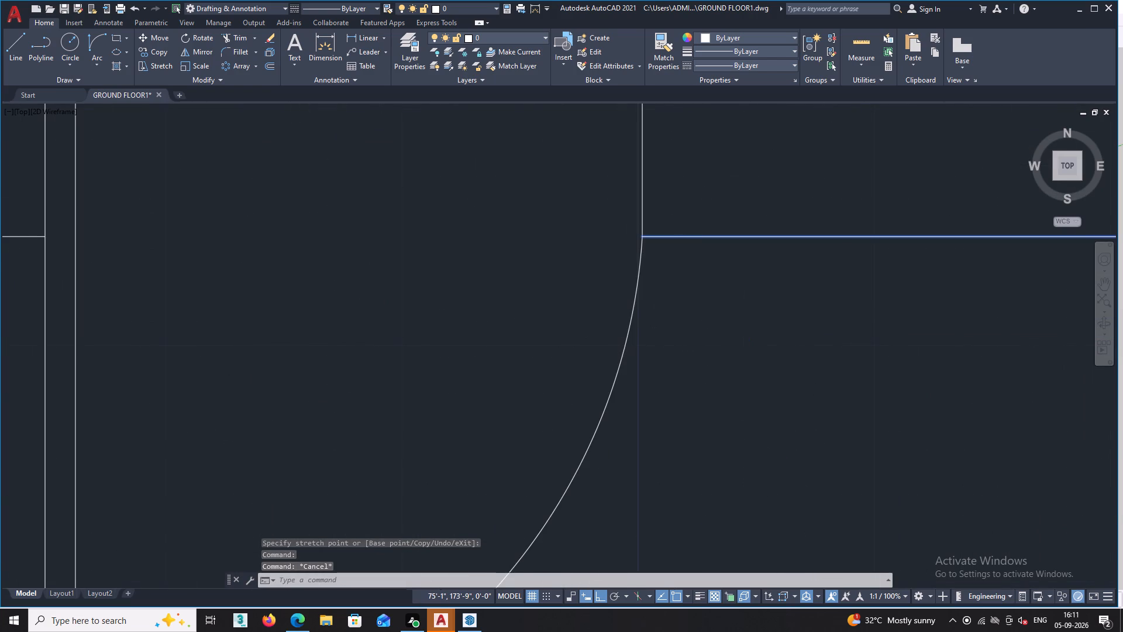
# Stretch the upper end of the toilet door's swing arc west onto the corner of the east jamb and inner wall line.
pyautogui.scroll(2, 651, 216)
pyautogui.scroll(4, 584, 380)
pyautogui.scroll(4, 629, 289)
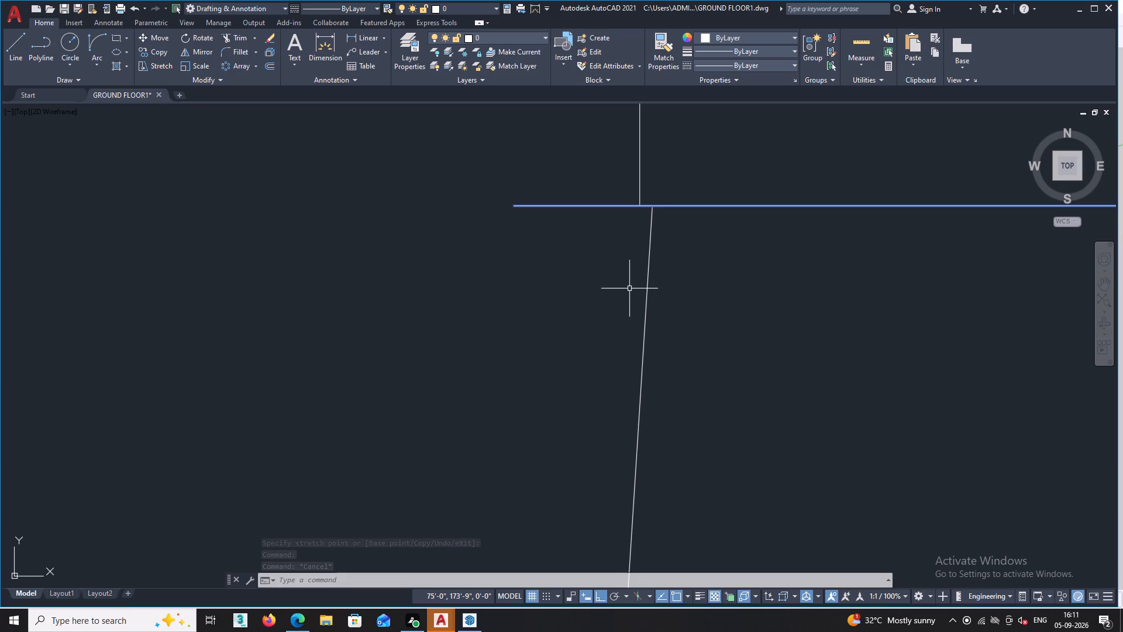
pyautogui.click(652, 219)
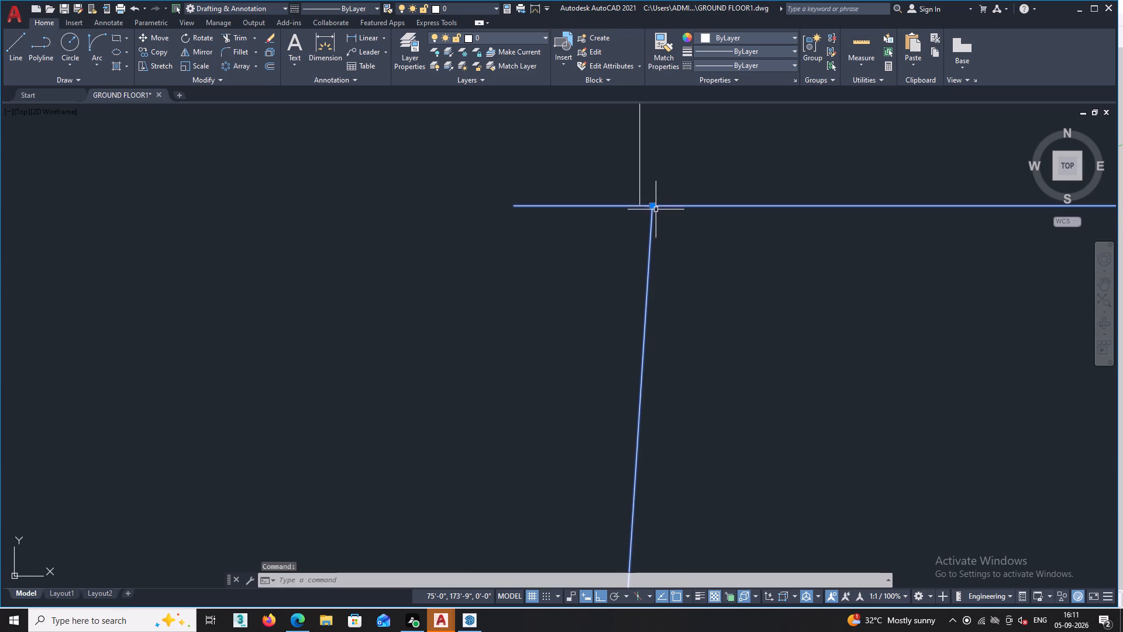
pyautogui.moveTo(655, 205); pyautogui.dragTo(639, 207)
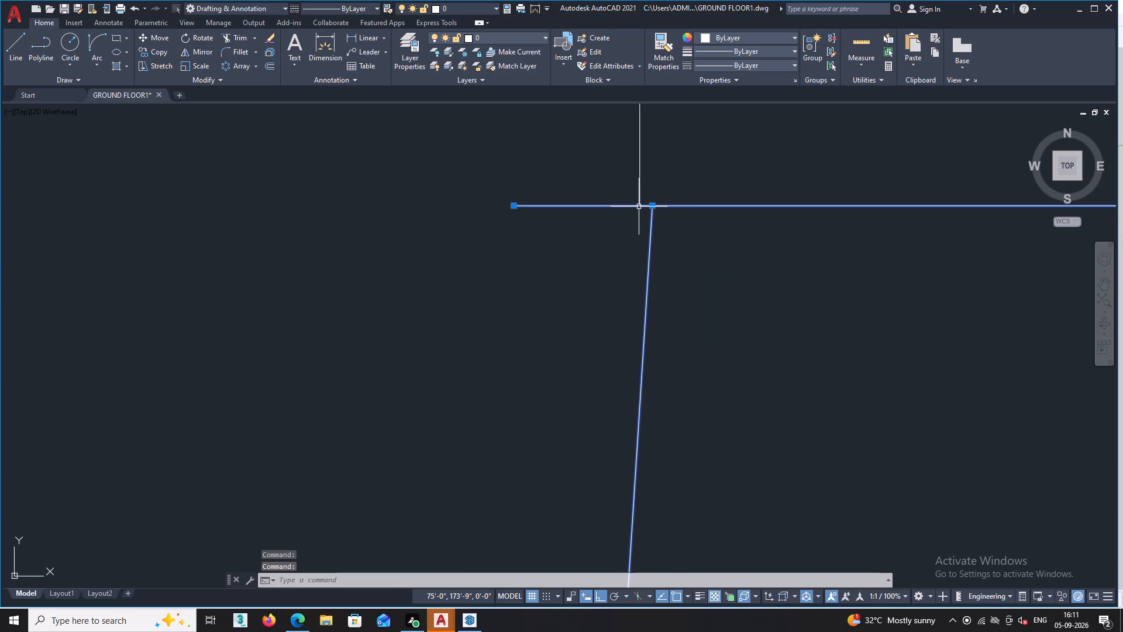
pyautogui.click(639, 207)
pyautogui.click(650, 207)
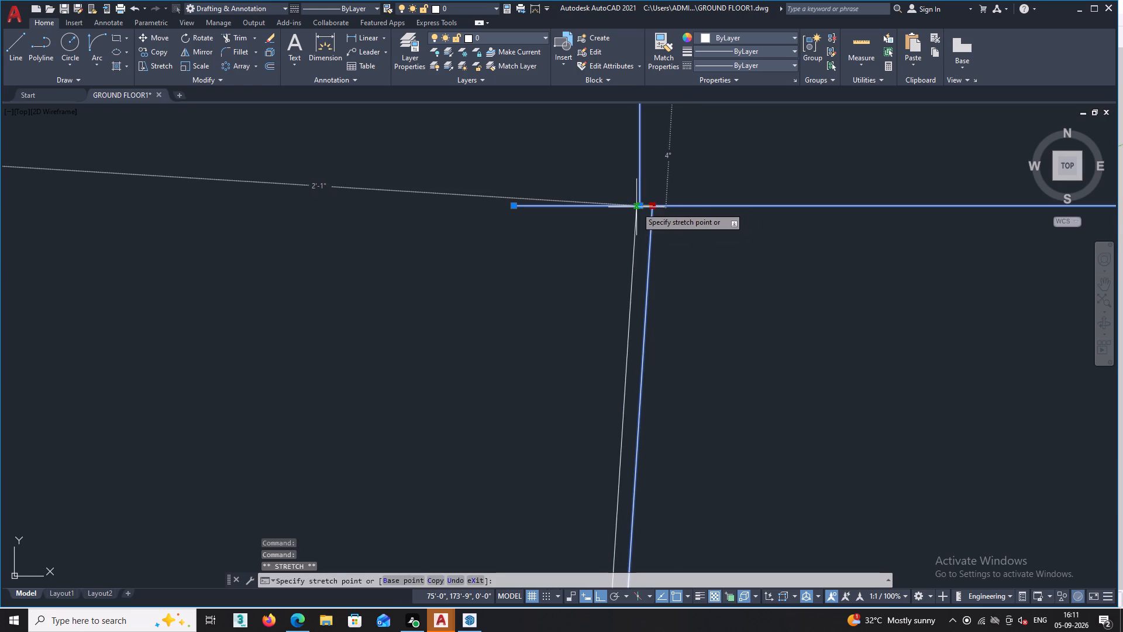
pyautogui.moveTo(636, 207); pyautogui.dragTo(643, 207)
pyautogui.click(643, 207)
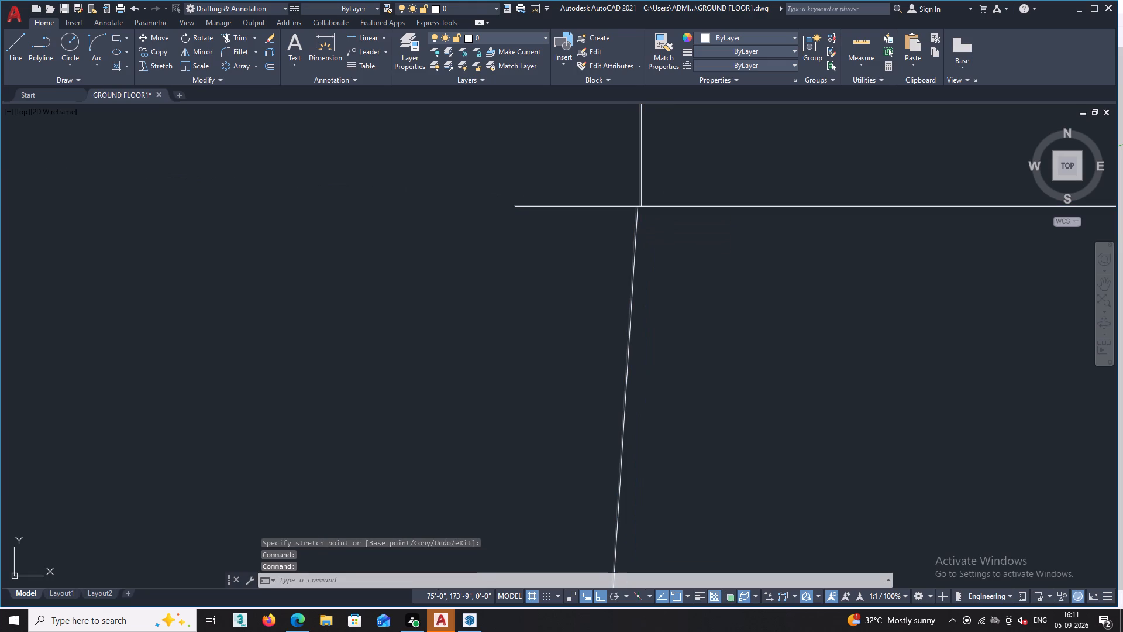
pyautogui.click(643, 208)
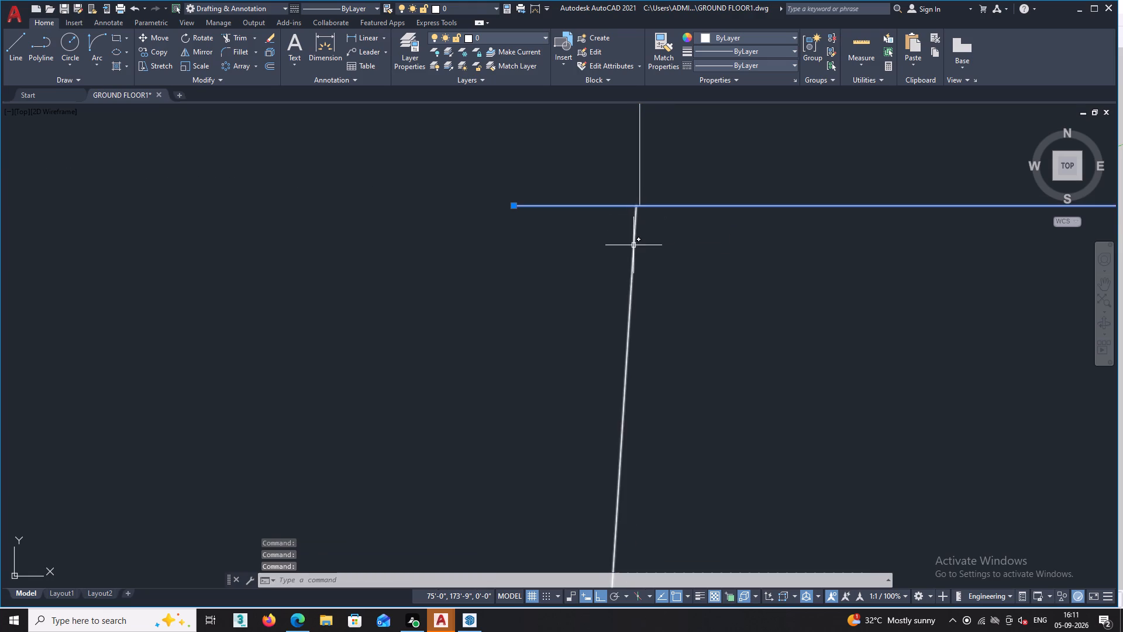
pyautogui.doubleClick(635, 221)
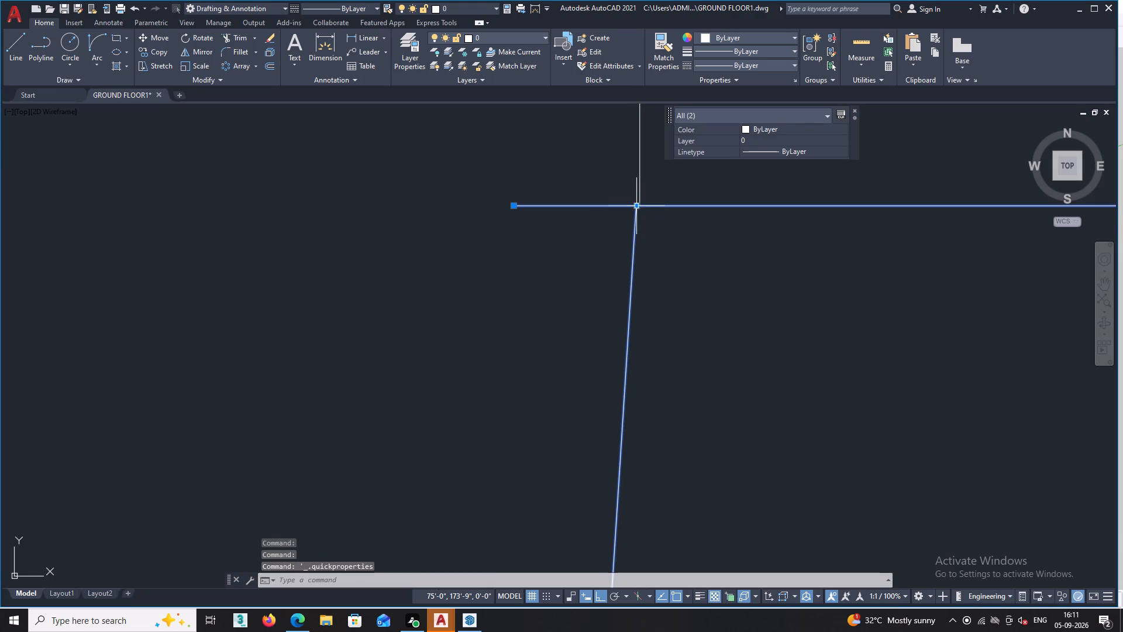
pyautogui.doubleClick(637, 207)
pyautogui.click(640, 207)
pyautogui.click(640, 207)
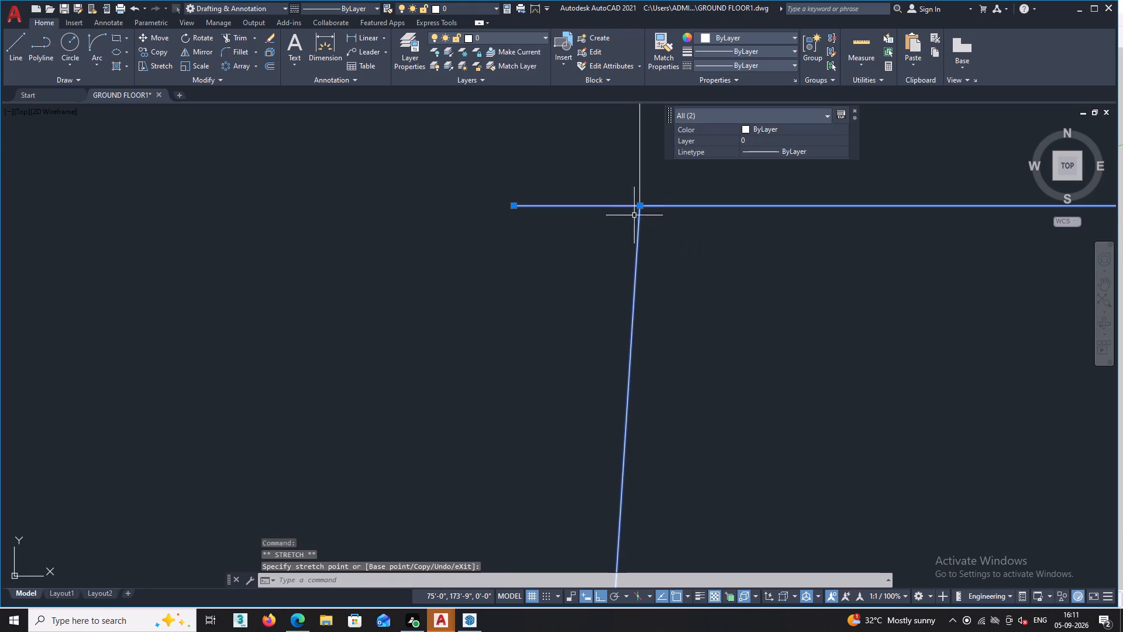
pyautogui.press('Escape')
# Trim the short stub of the inner wall line that projects west past the toilet door's east jamb.
pyautogui.scroll(-5, 546, 259)
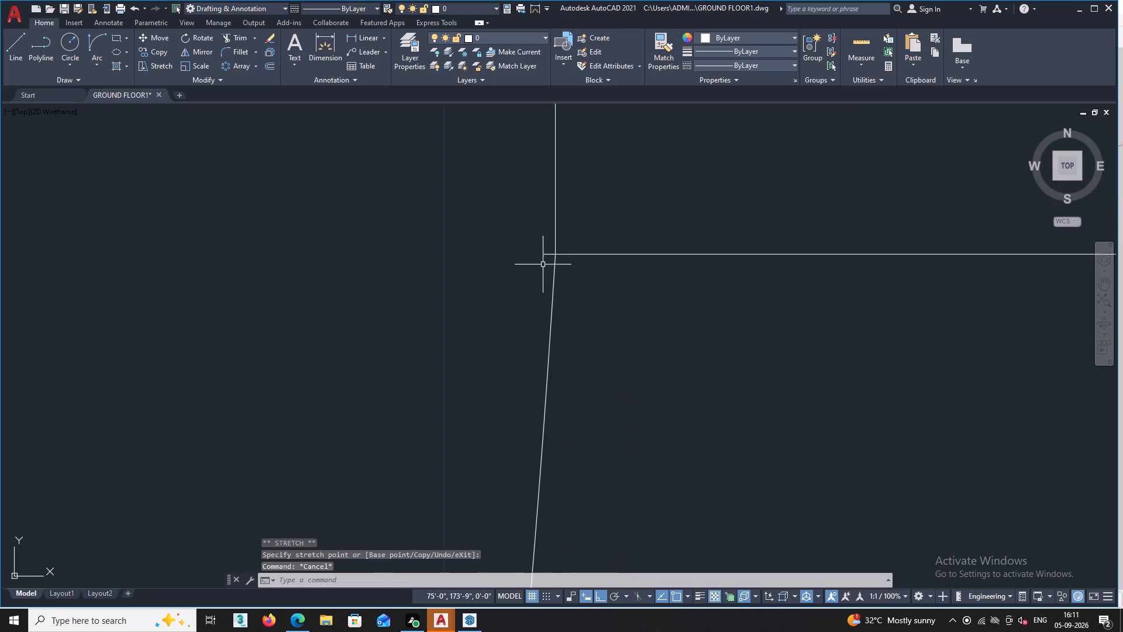
pyautogui.scroll(-12, 542, 266)
pyautogui.scroll(3, 515, 298)
pyautogui.scroll(2, 554, 265)
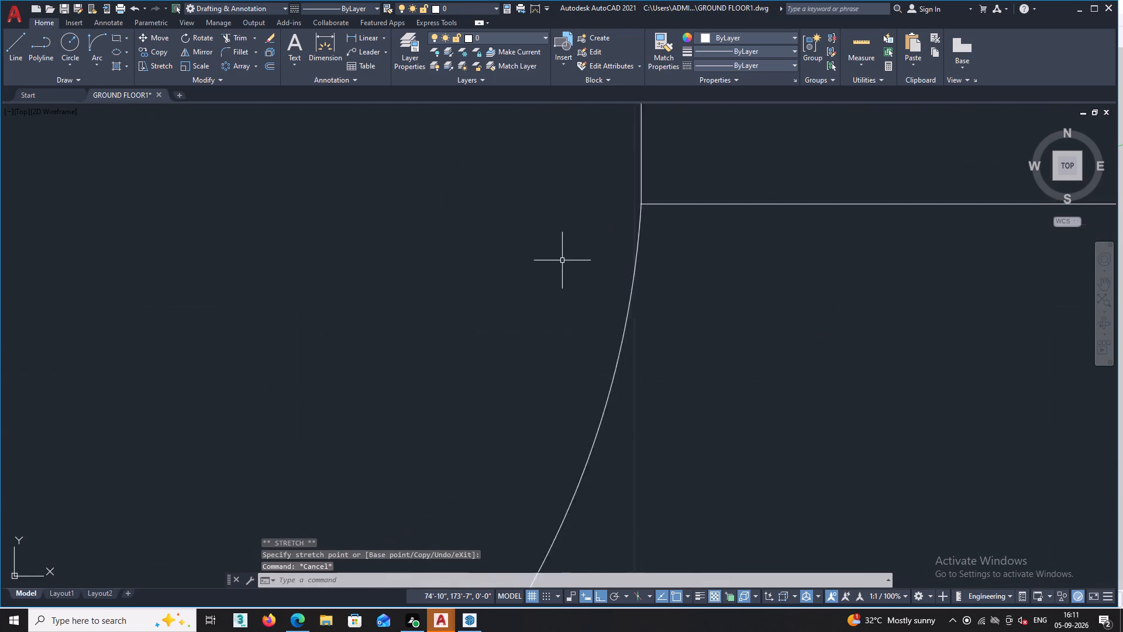
pyautogui.scroll(1, 563, 260)
pyautogui.scroll(6, 674, 171)
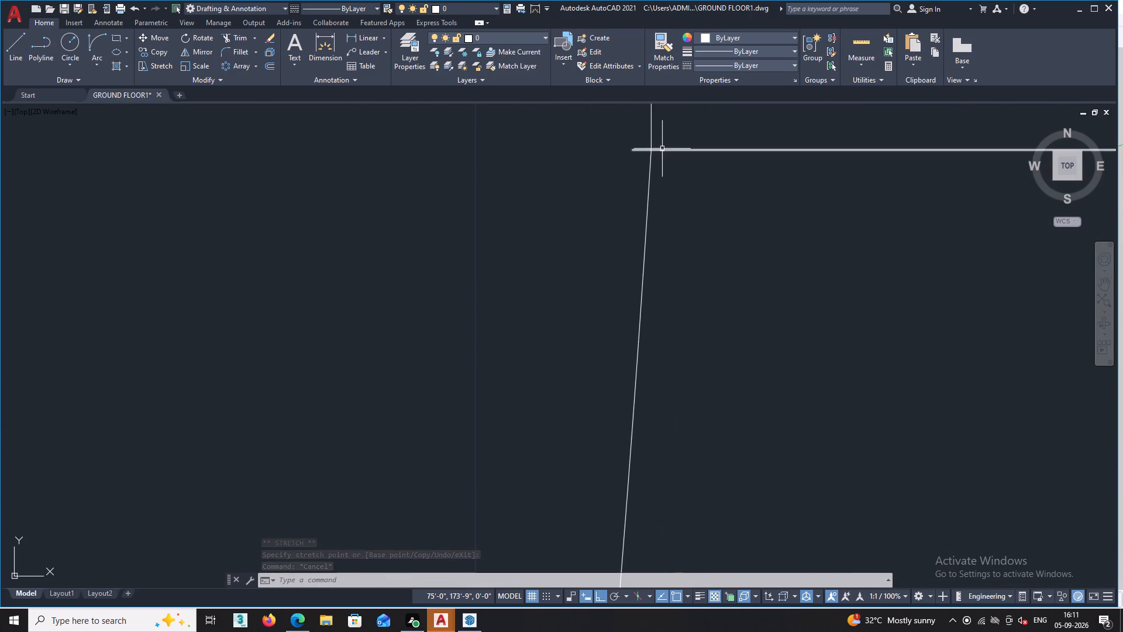
pyautogui.scroll(2, 659, 143)
pyautogui.click(621, 164)
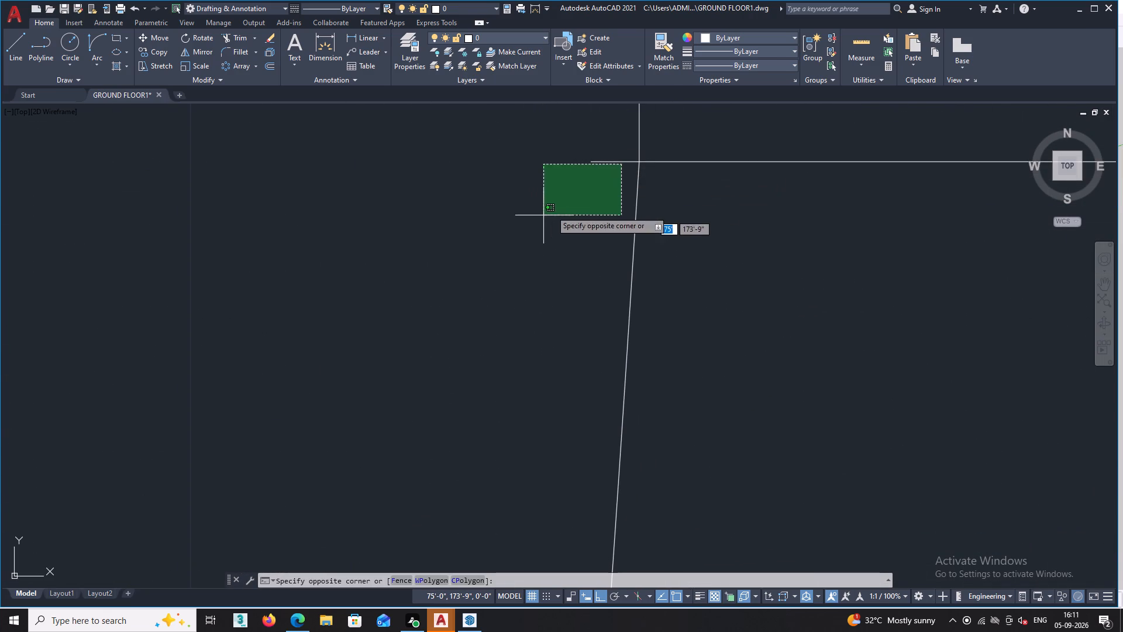
pyautogui.click(600, 159)
pyautogui.press('Escape')
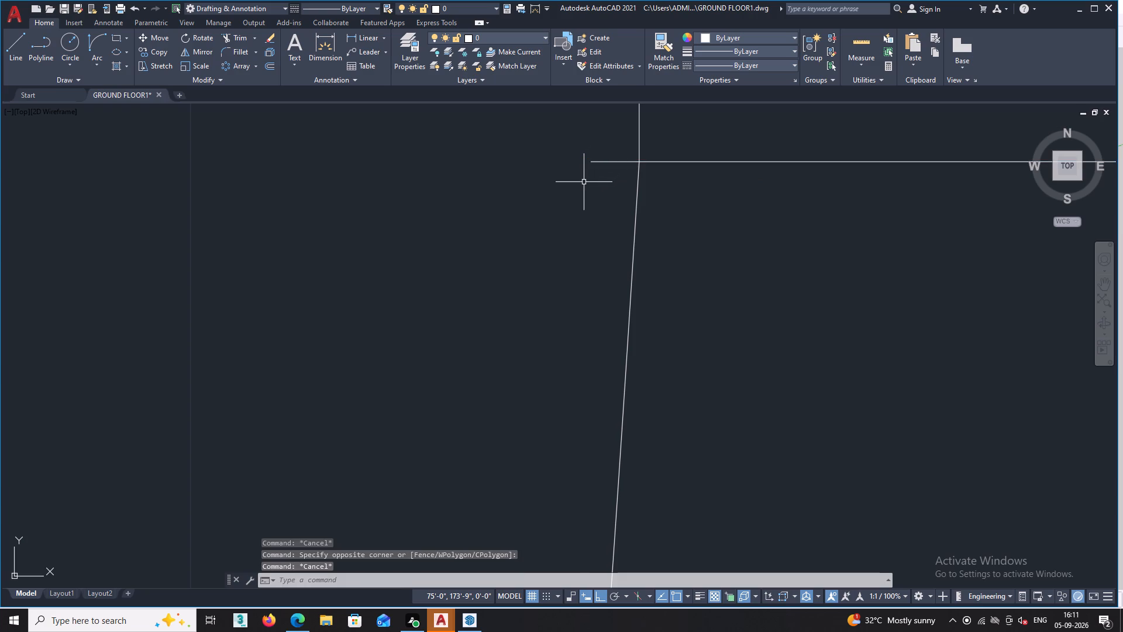
pyautogui.write('TR')
pyautogui.press('space')
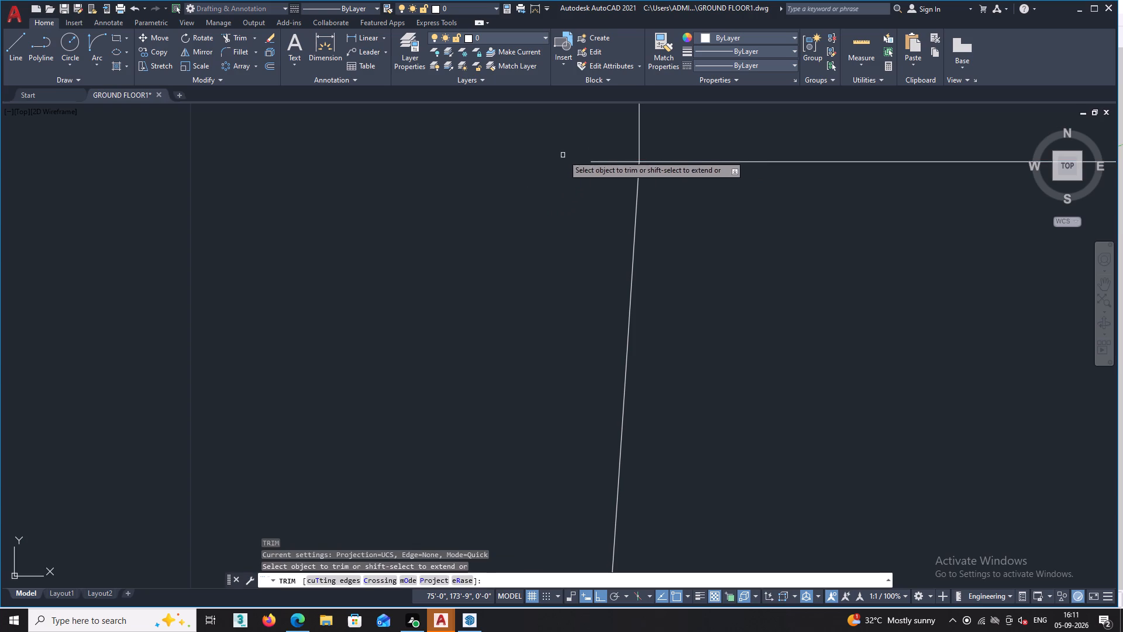
pyautogui.click(604, 162)
pyautogui.press('Escape')
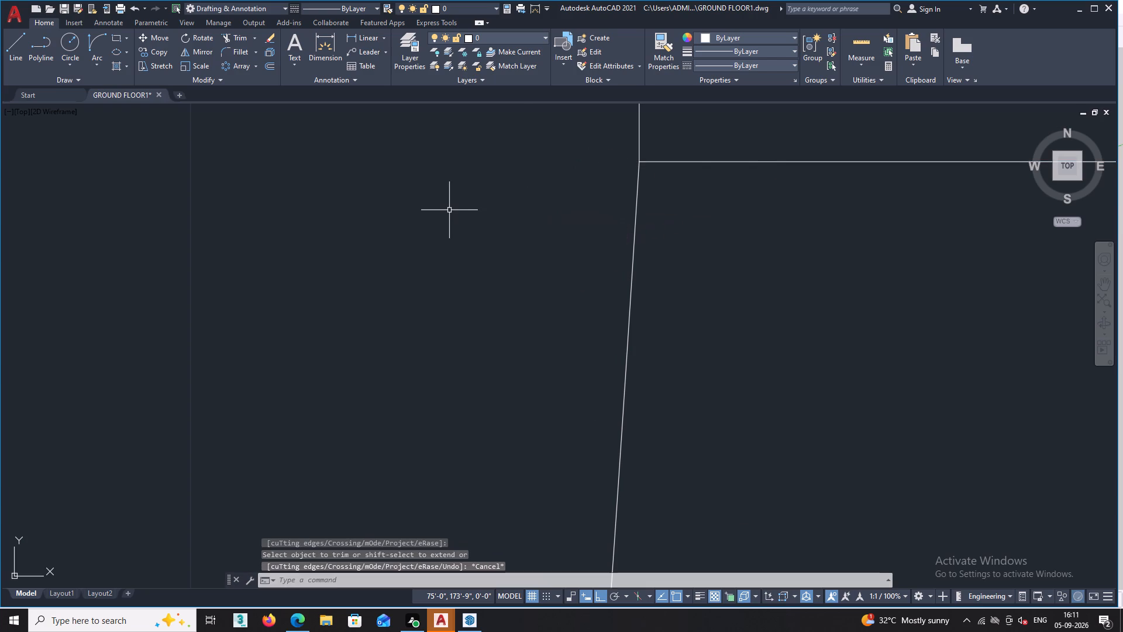
# Examine where the swing arcs of the toilet, south entrance and living room doors meet their east jambs.
pyautogui.scroll(-16, 449, 210)
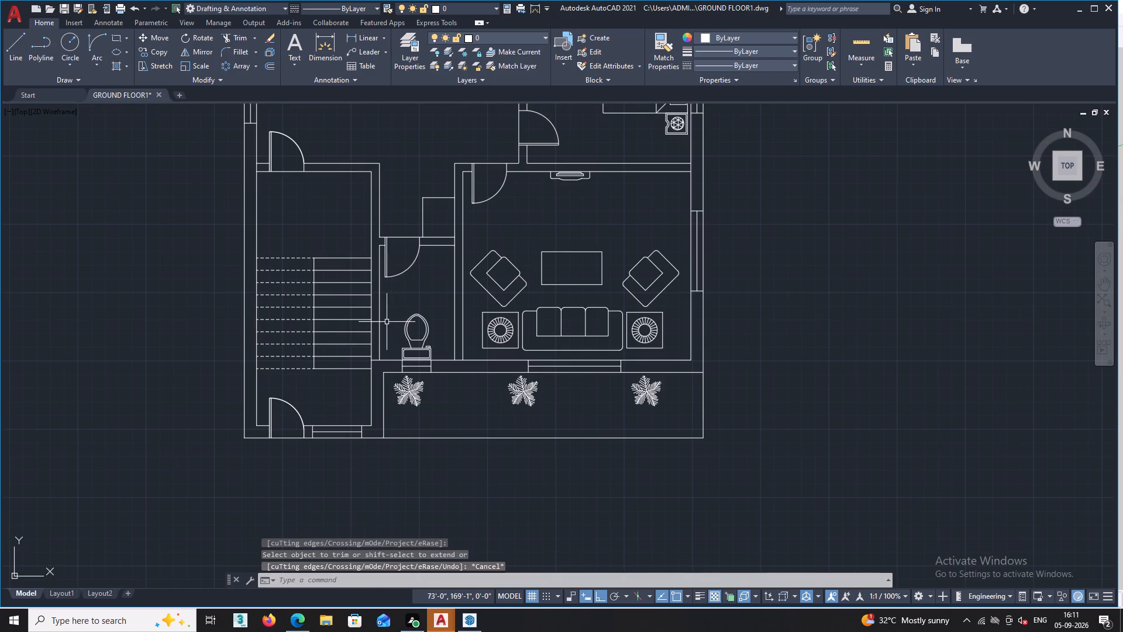
pyautogui.scroll(3, 406, 264)
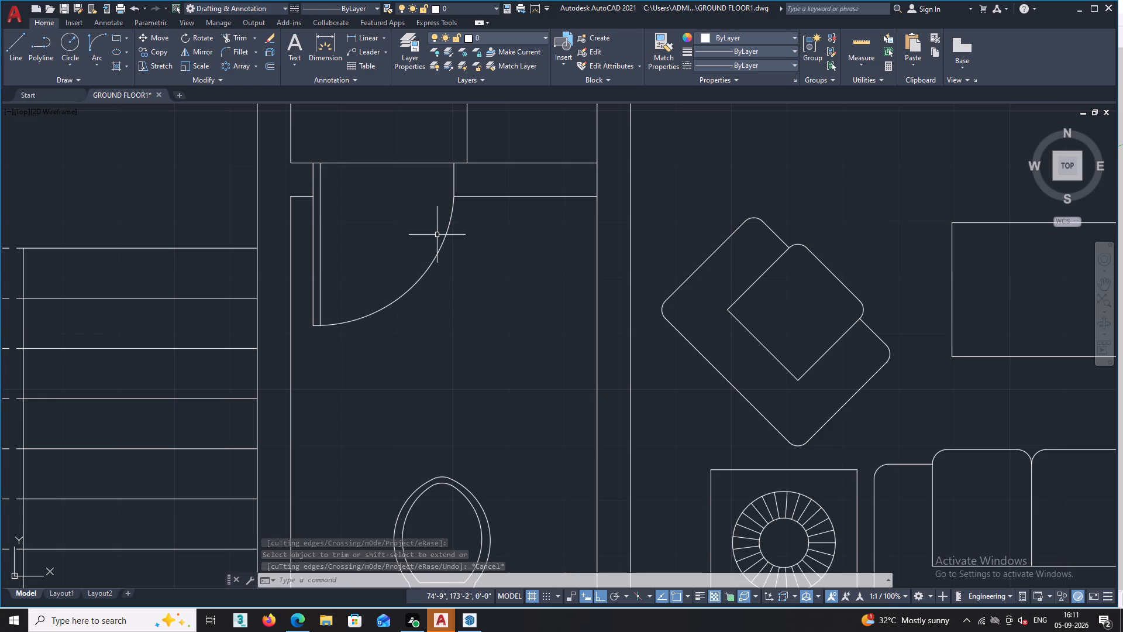
pyautogui.scroll(-3, 437, 235)
pyautogui.scroll(3, 329, 411)
pyautogui.scroll(3, 309, 461)
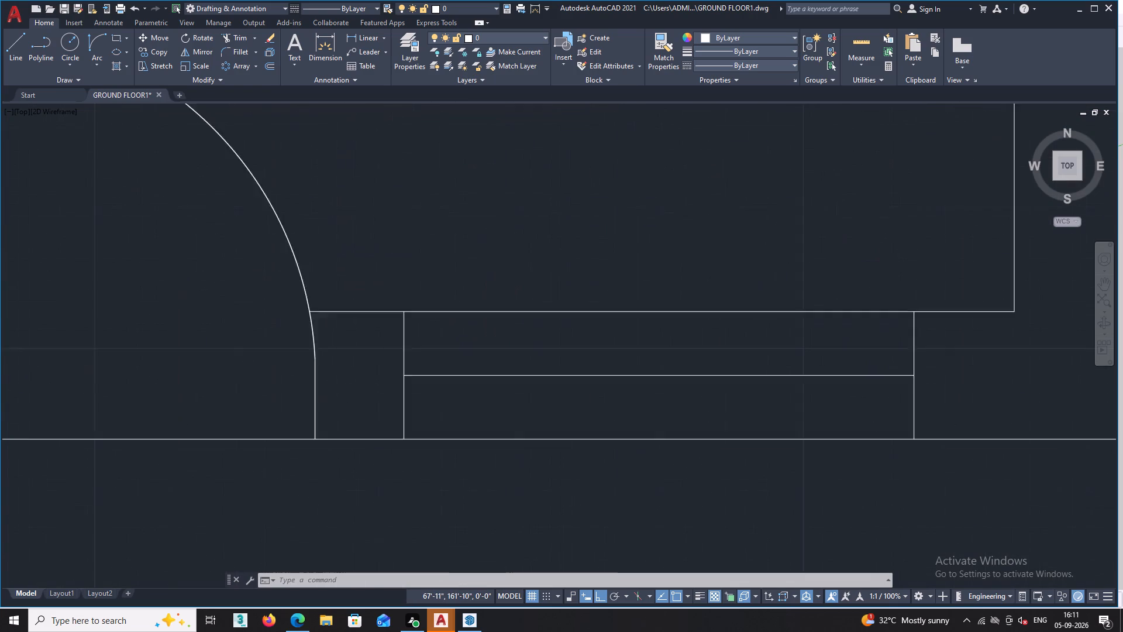
pyautogui.scroll(3, 312, 459)
pyautogui.scroll(-11, 317, 417)
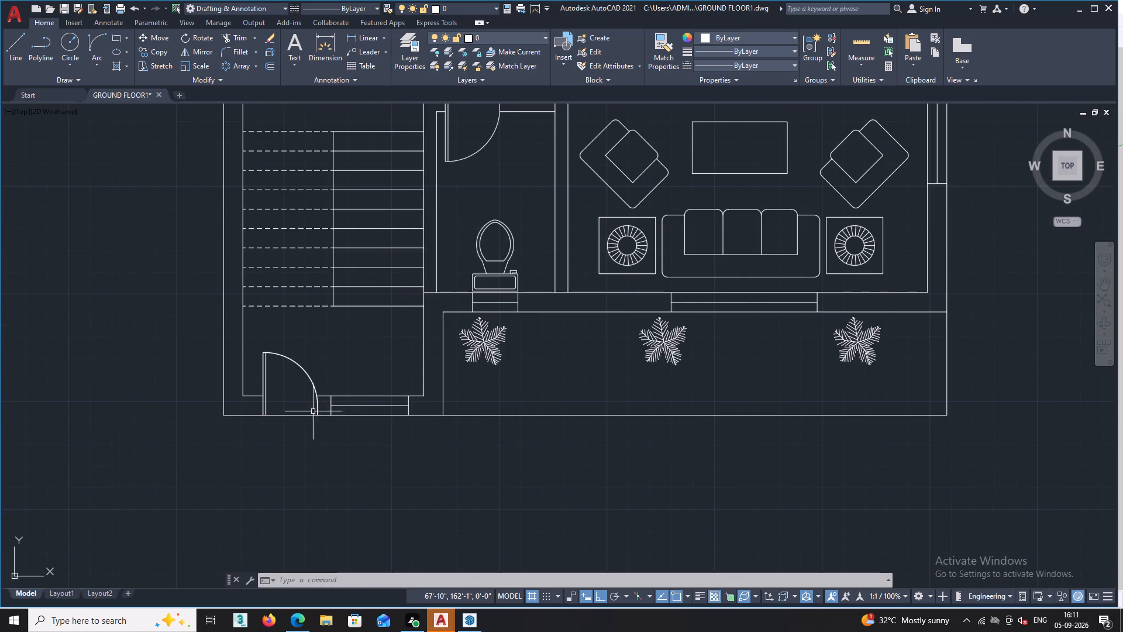
pyautogui.scroll(-2, 316, 252)
pyautogui.scroll(3, 422, 153)
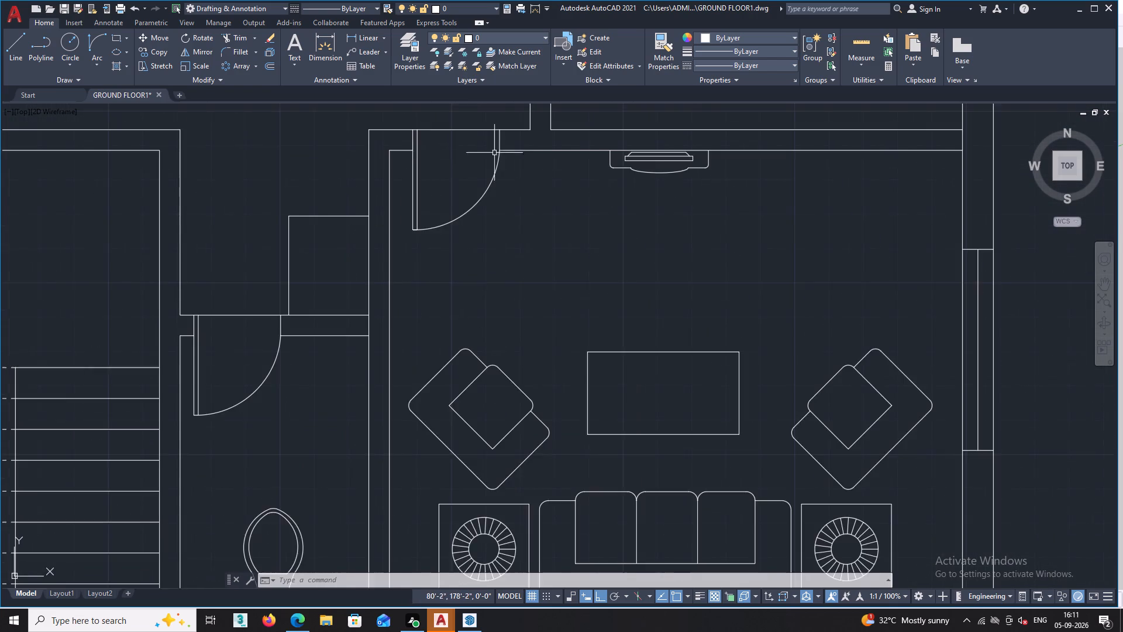
pyautogui.scroll(2, 535, 135)
pyautogui.scroll(3, 435, 185)
pyautogui.scroll(-7, 445, 174)
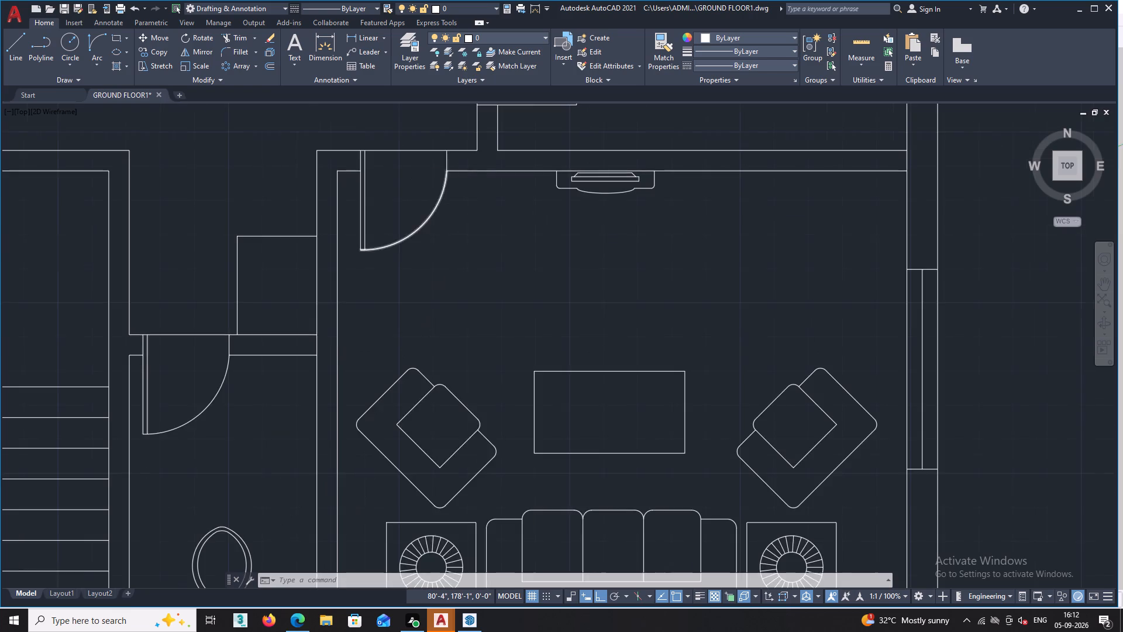
pyautogui.scroll(-6, 445, 176)
# Examine where the swing arc of the door at the staircase room's north wall meets its east jamb.
pyautogui.scroll(1, 449, 176)
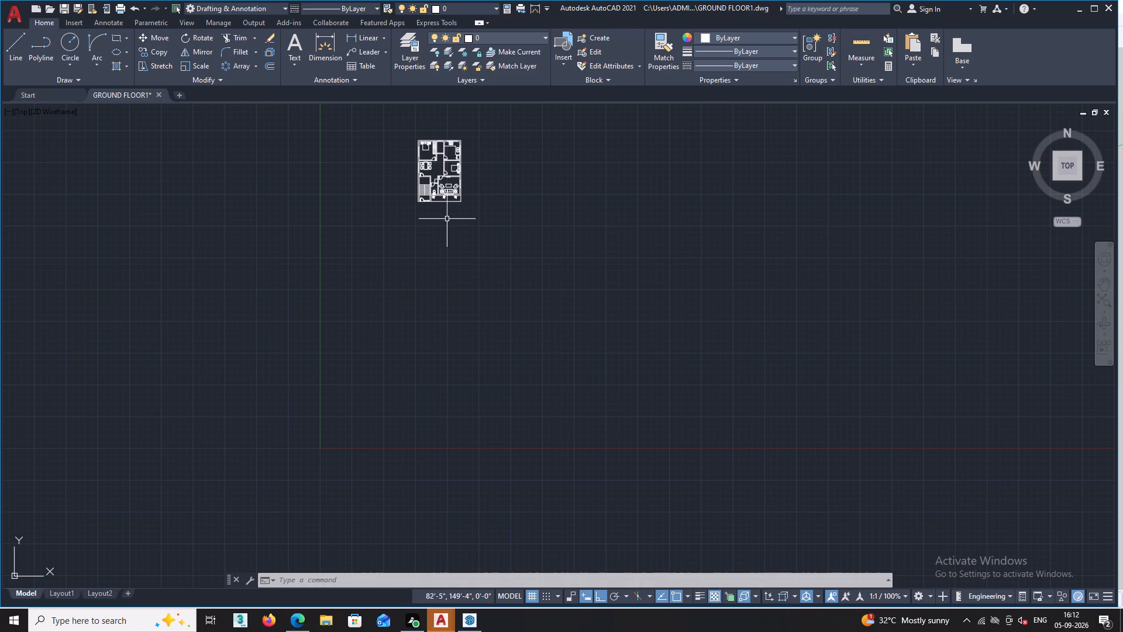
pyautogui.scroll(3, 427, 165)
pyautogui.scroll(5, 407, 208)
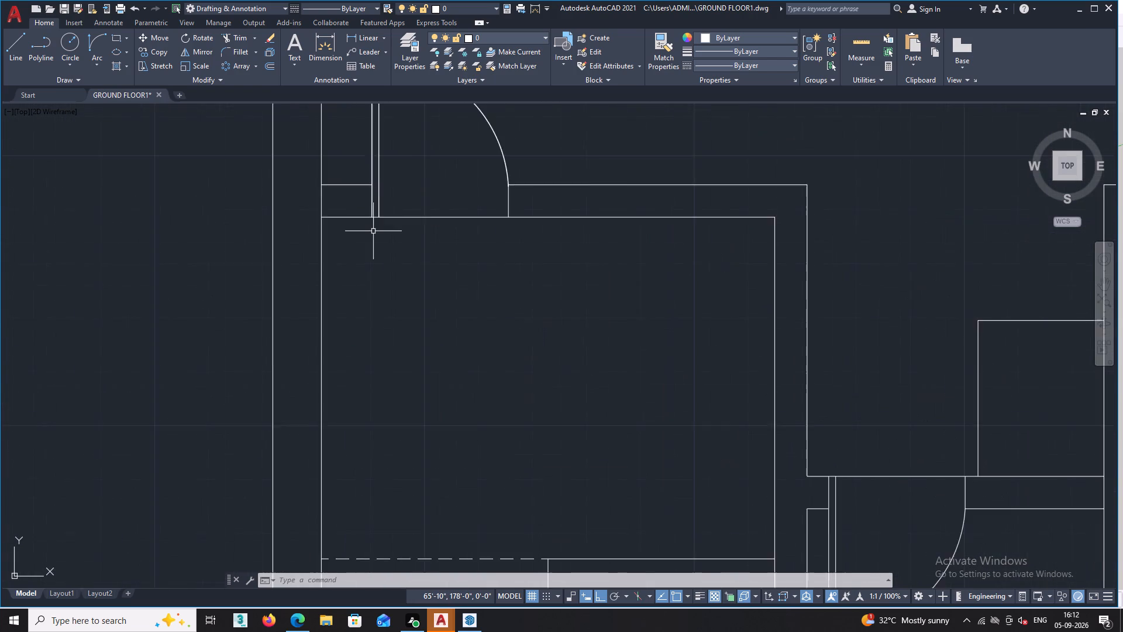
pyautogui.scroll(1, 374, 231)
pyautogui.scroll(-2, 376, 230)
pyautogui.scroll(3, 456, 189)
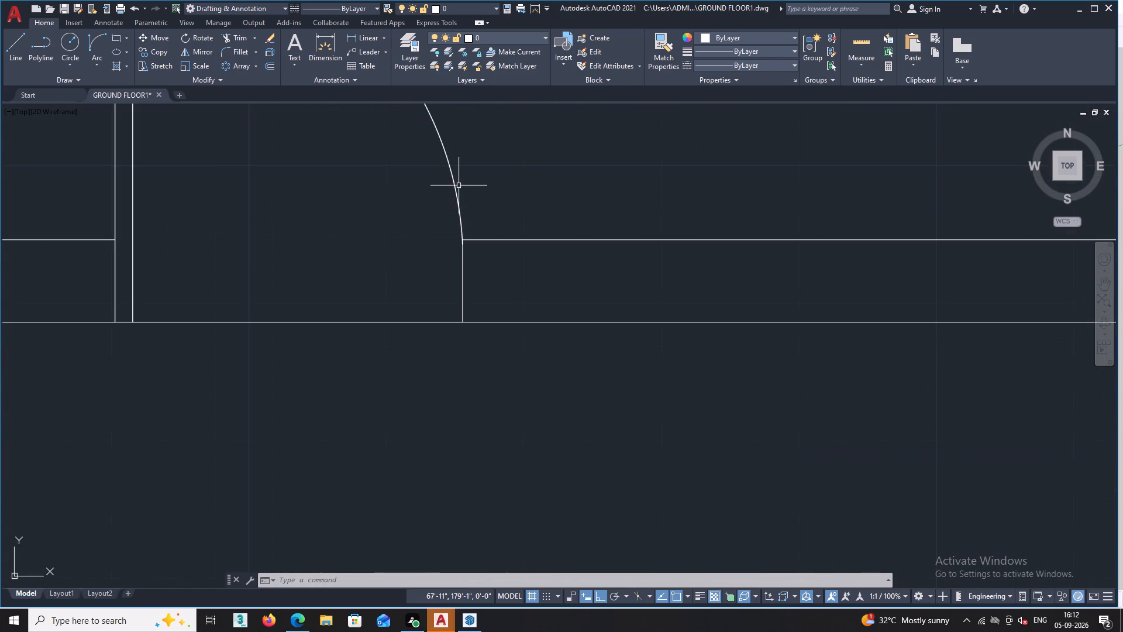
pyautogui.scroll(4, 459, 189)
pyautogui.scroll(-3, 460, 266)
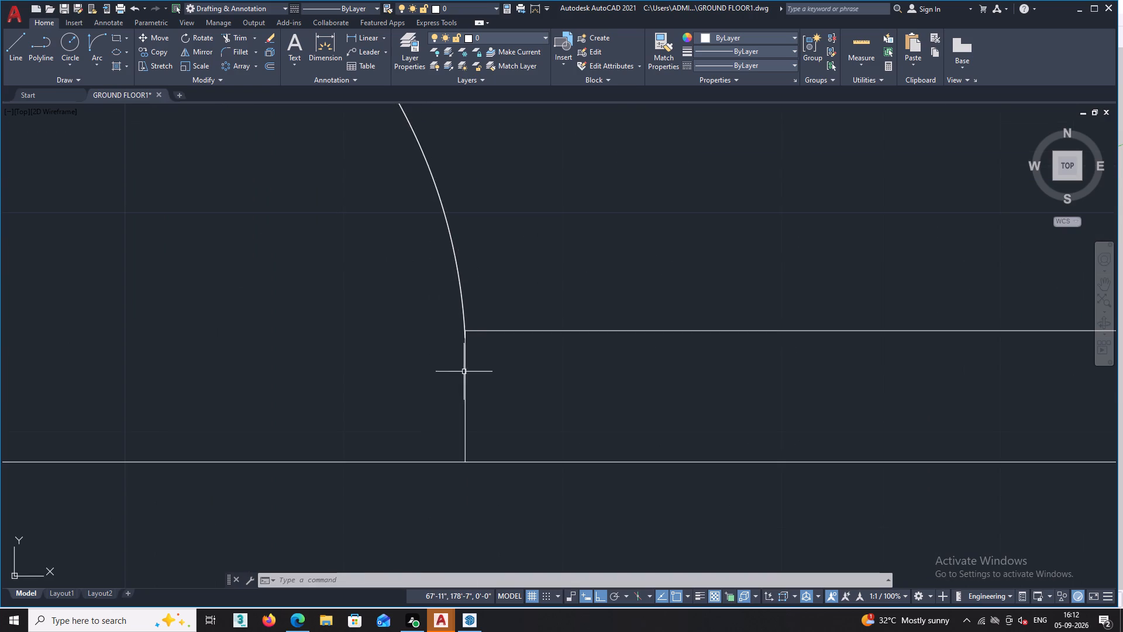
pyautogui.scroll(3, 476, 346)
pyautogui.scroll(-5, 429, 359)
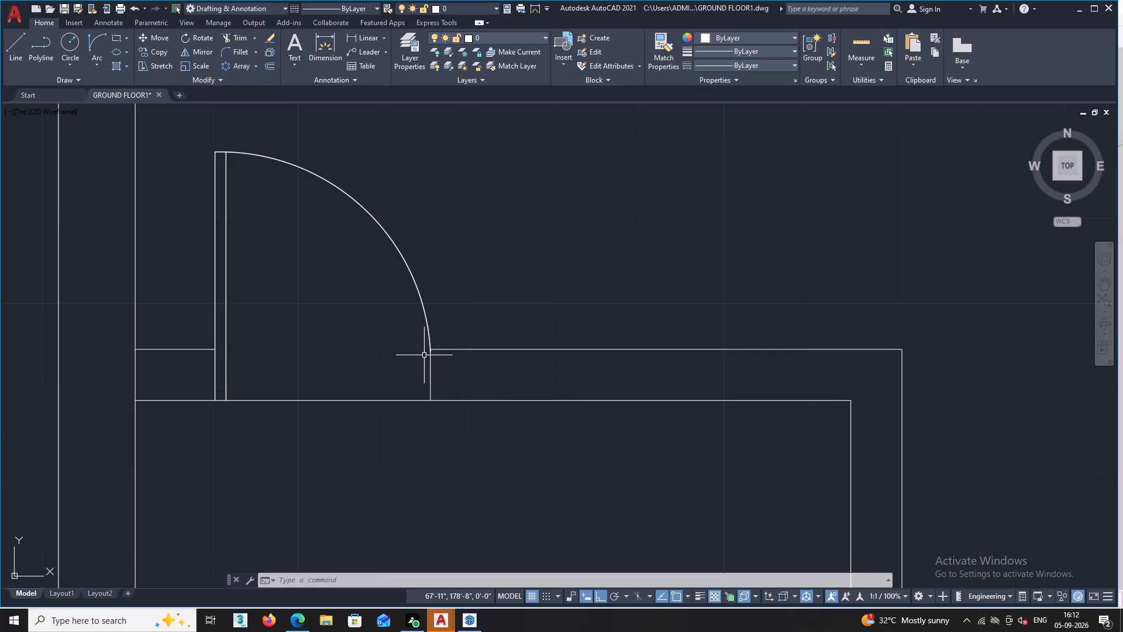
# Stretch the lower end of the staircase room's north door swing arc north to the east jamb's corner with the wall's north face.
pyautogui.scroll(5, 424, 353)
pyautogui.scroll(2, 467, 376)
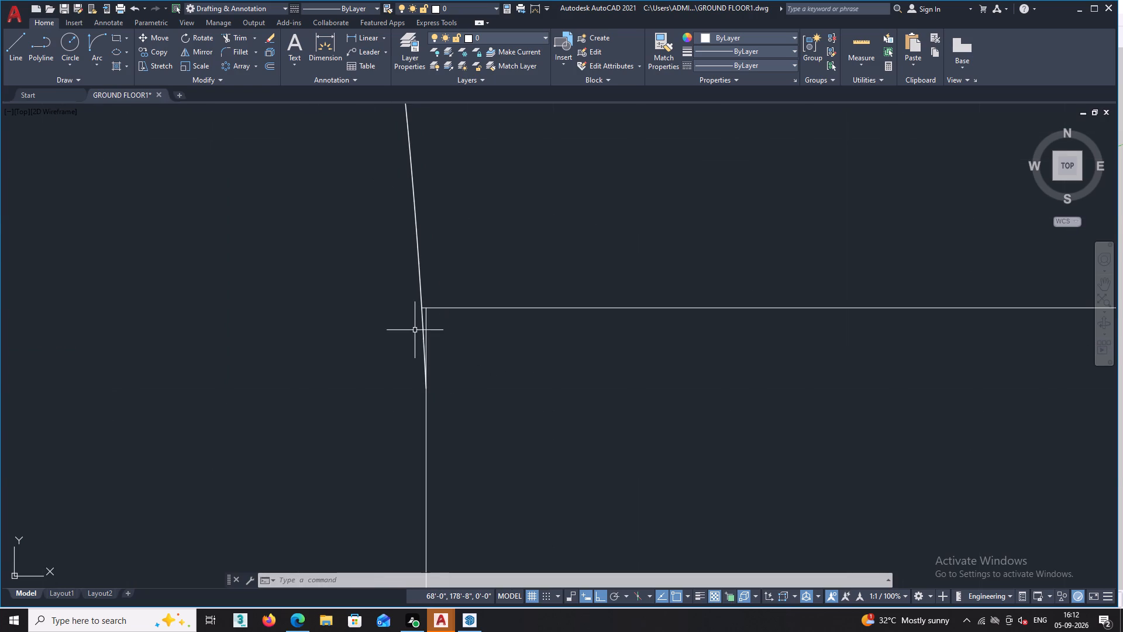
pyautogui.scroll(3, 414, 327)
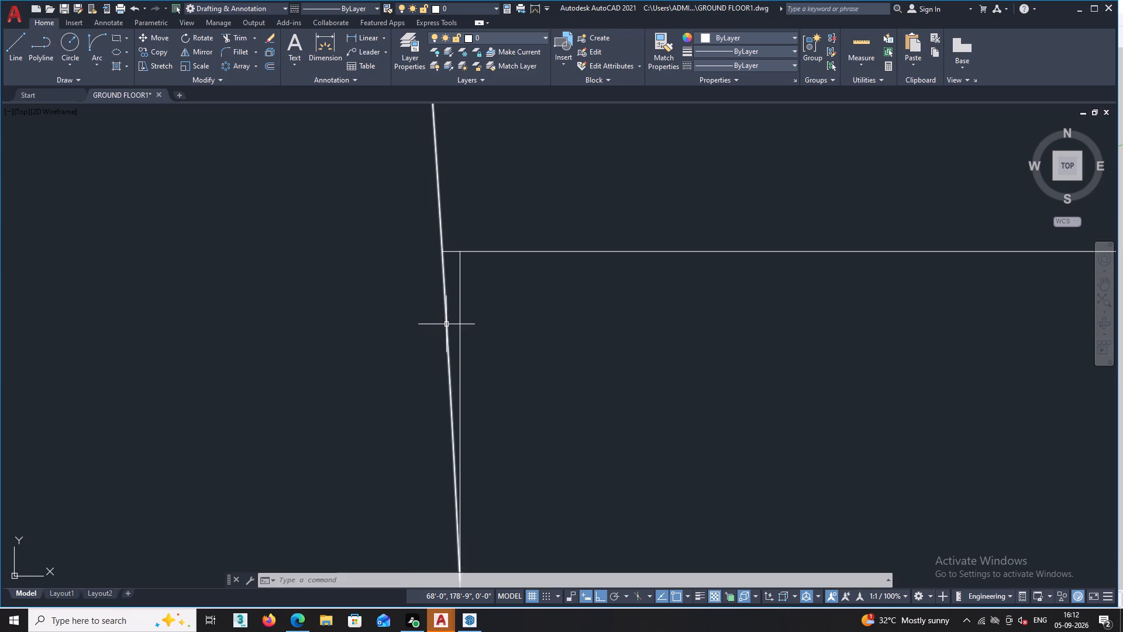
pyautogui.doubleClick(447, 325)
pyautogui.scroll(-2, 472, 342)
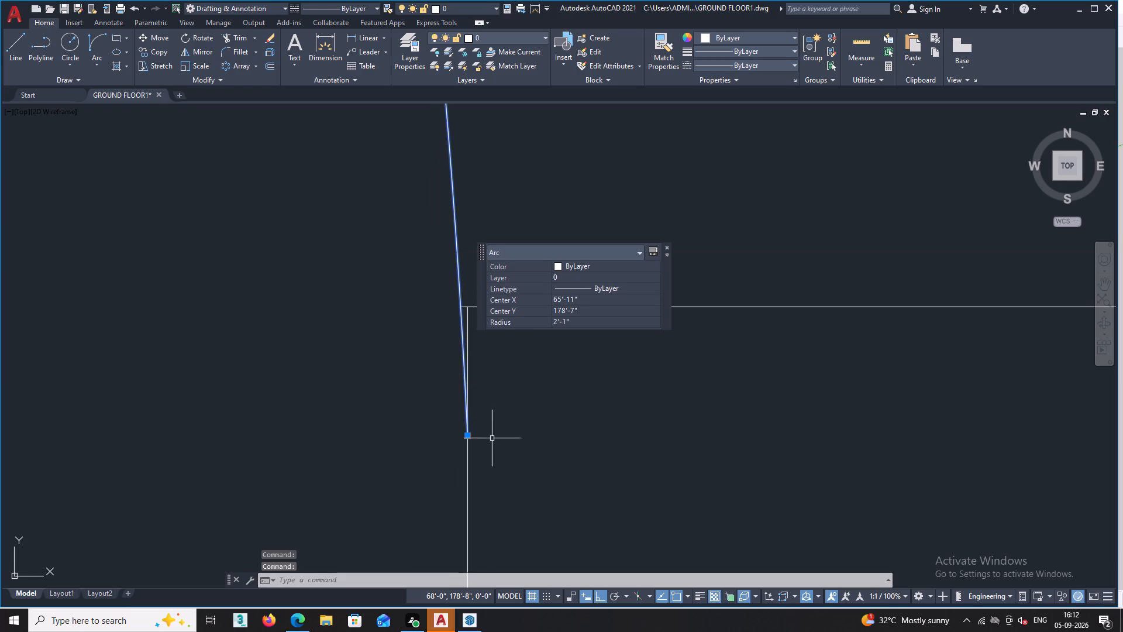
pyautogui.click(467, 437)
pyautogui.moveTo(467, 437); pyautogui.dragTo(474, 418)
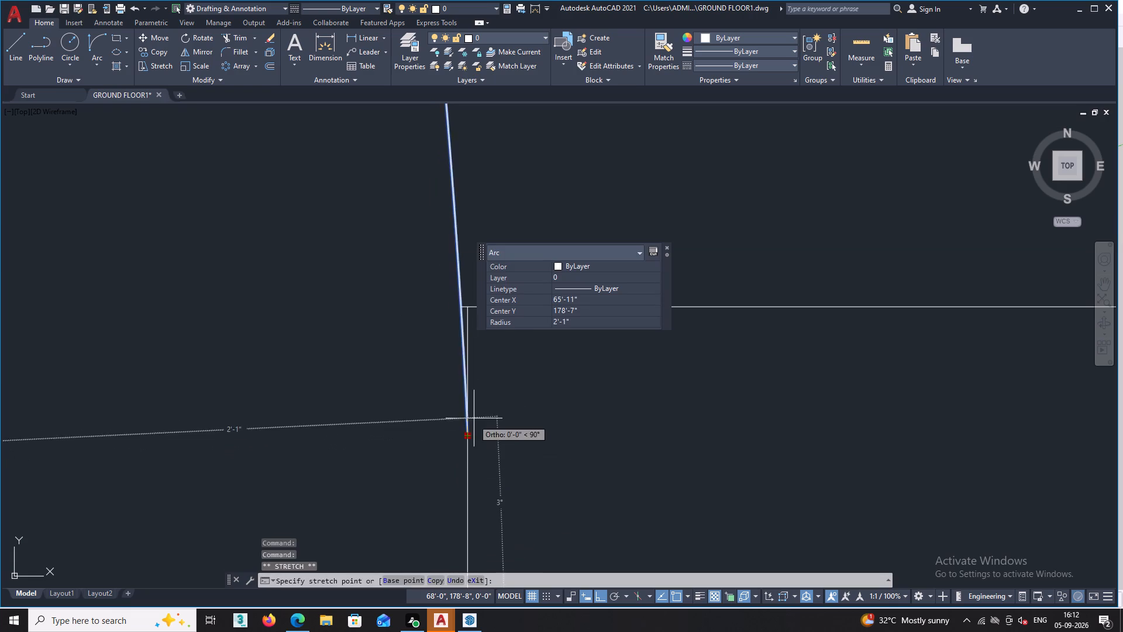
pyautogui.moveTo(474, 418); pyautogui.dragTo(459, 298)
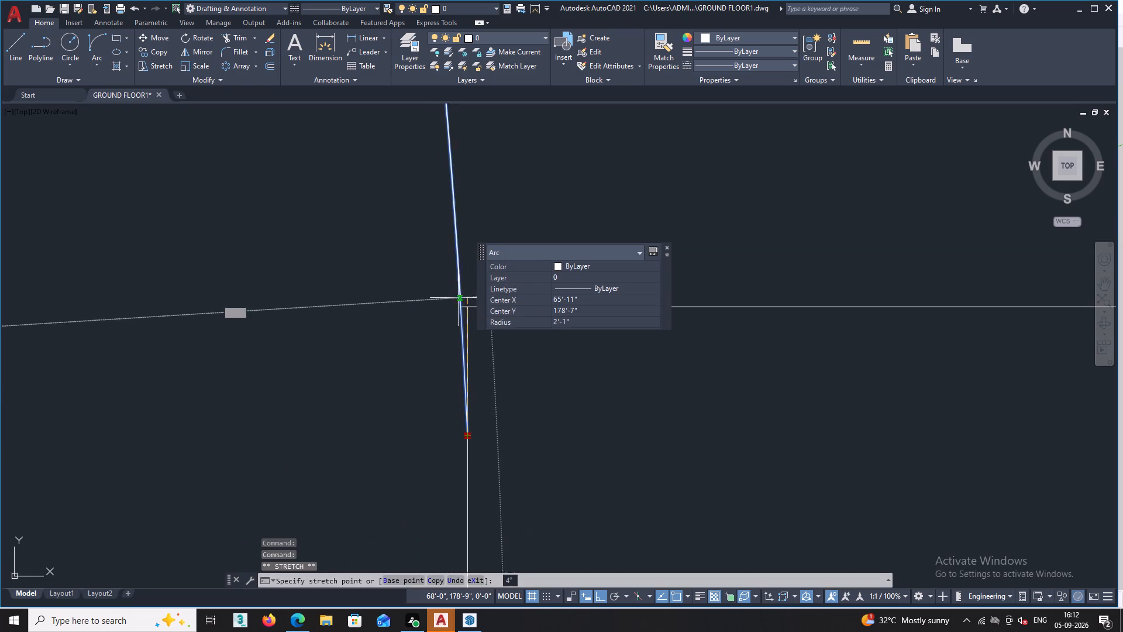
pyautogui.moveTo(459, 298); pyautogui.dragTo(467, 306)
pyautogui.click(467, 306)
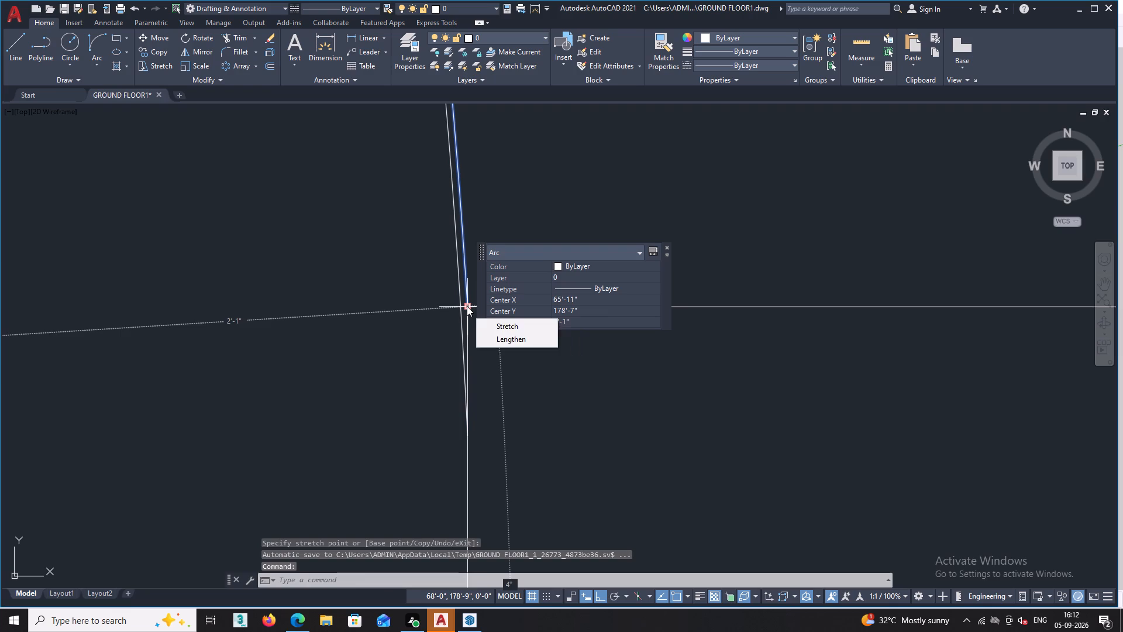
pyautogui.doubleClick(467, 306)
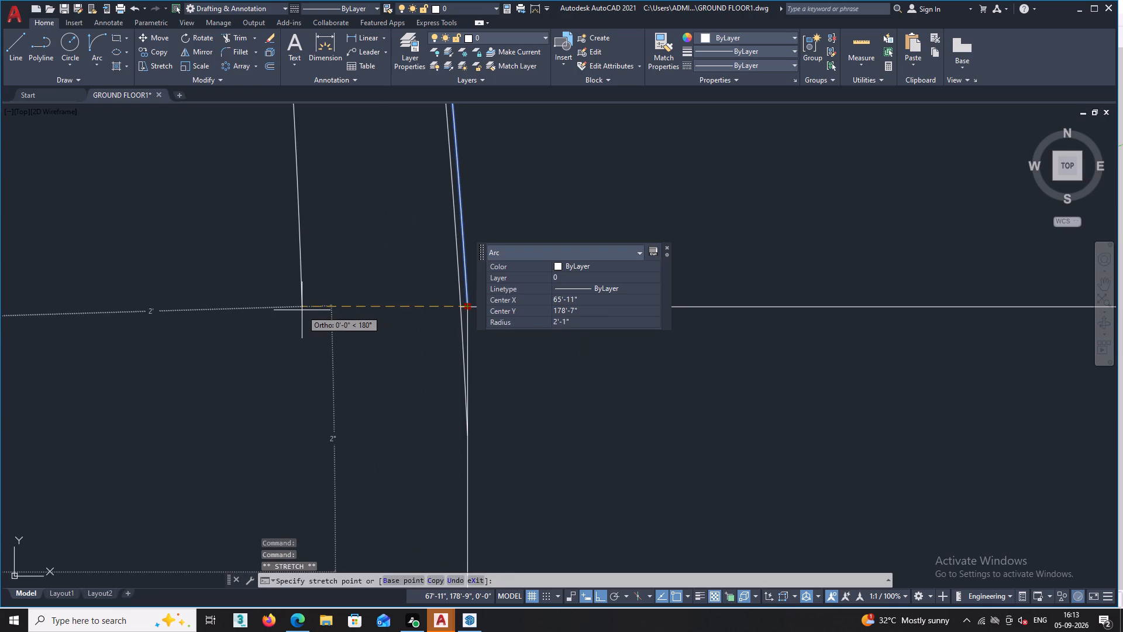
pyautogui.press('Escape')
pyautogui.scroll(-8, 302, 311)
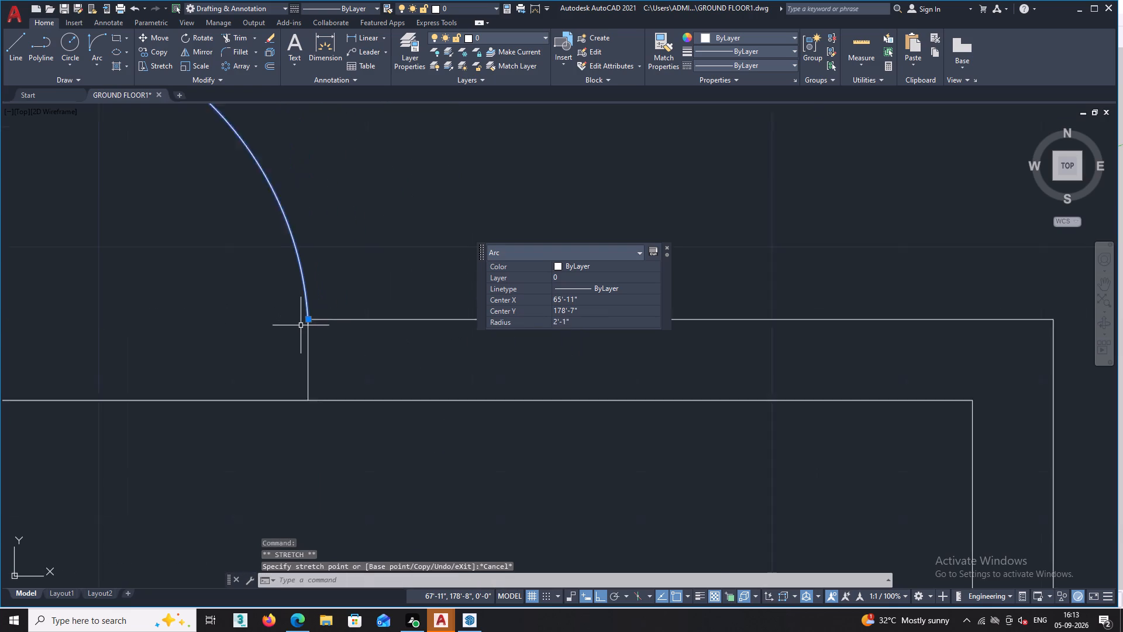
pyautogui.moveTo(191, 285); pyautogui.dragTo(319, 305, button='middle')
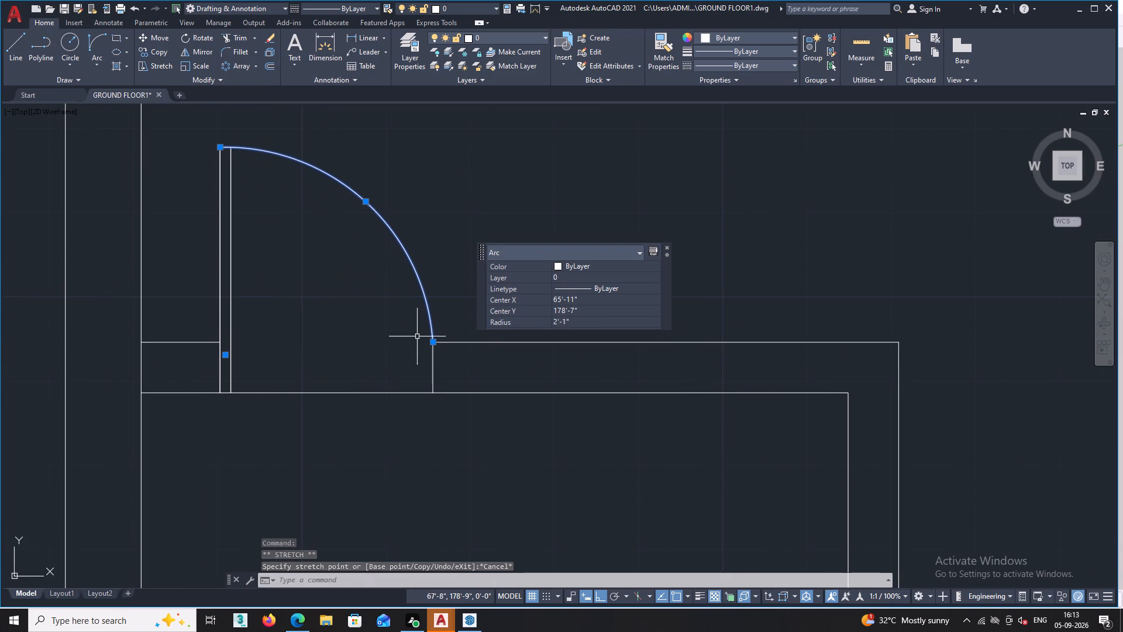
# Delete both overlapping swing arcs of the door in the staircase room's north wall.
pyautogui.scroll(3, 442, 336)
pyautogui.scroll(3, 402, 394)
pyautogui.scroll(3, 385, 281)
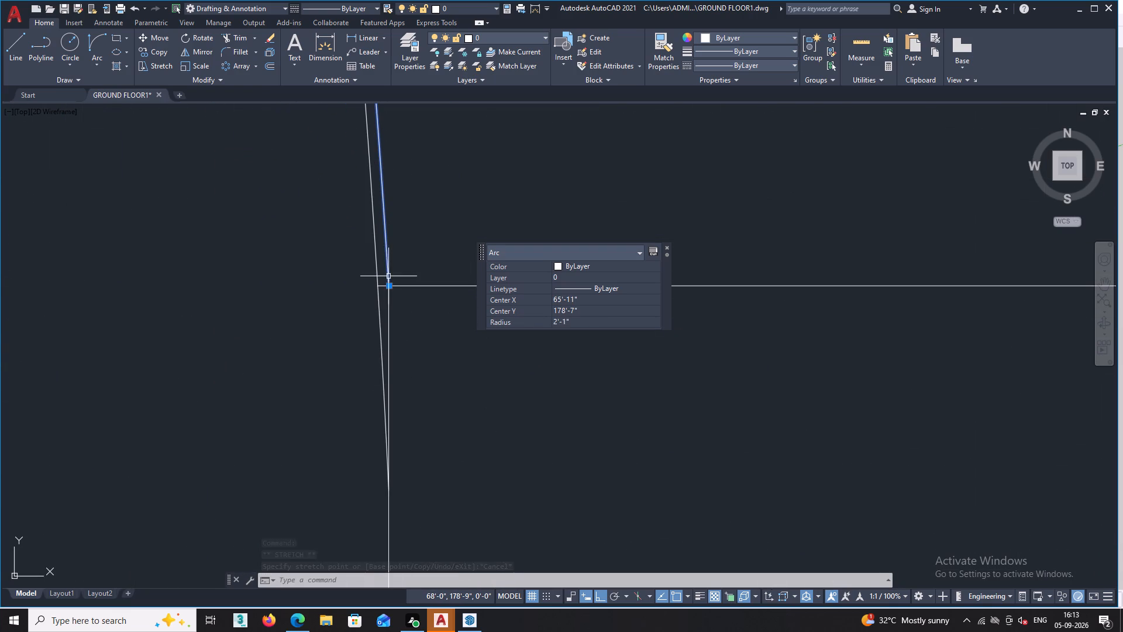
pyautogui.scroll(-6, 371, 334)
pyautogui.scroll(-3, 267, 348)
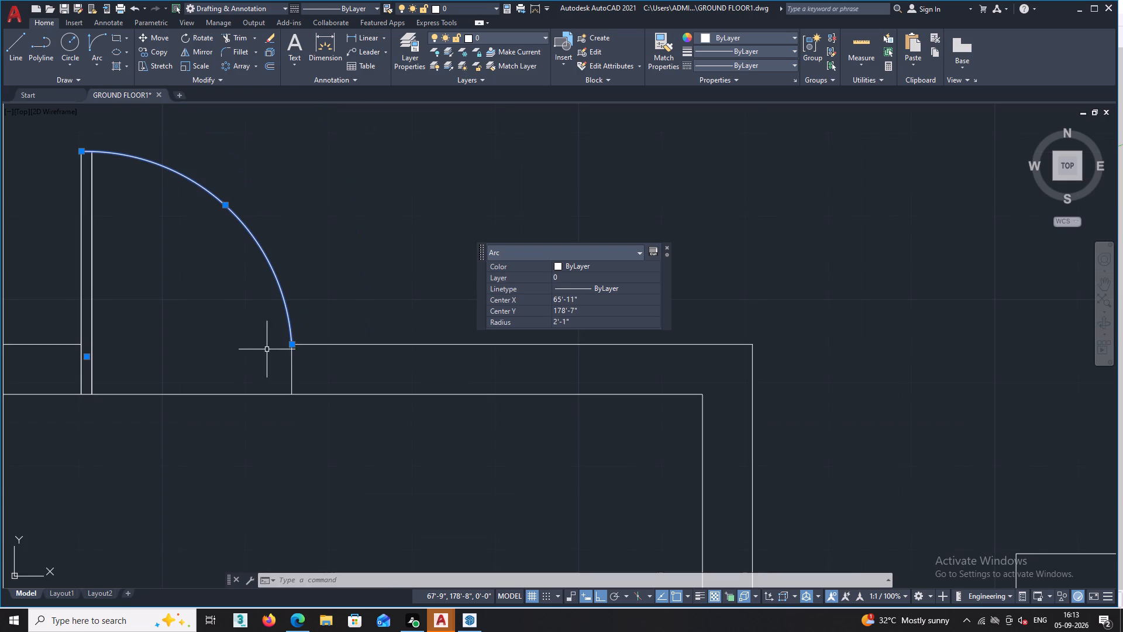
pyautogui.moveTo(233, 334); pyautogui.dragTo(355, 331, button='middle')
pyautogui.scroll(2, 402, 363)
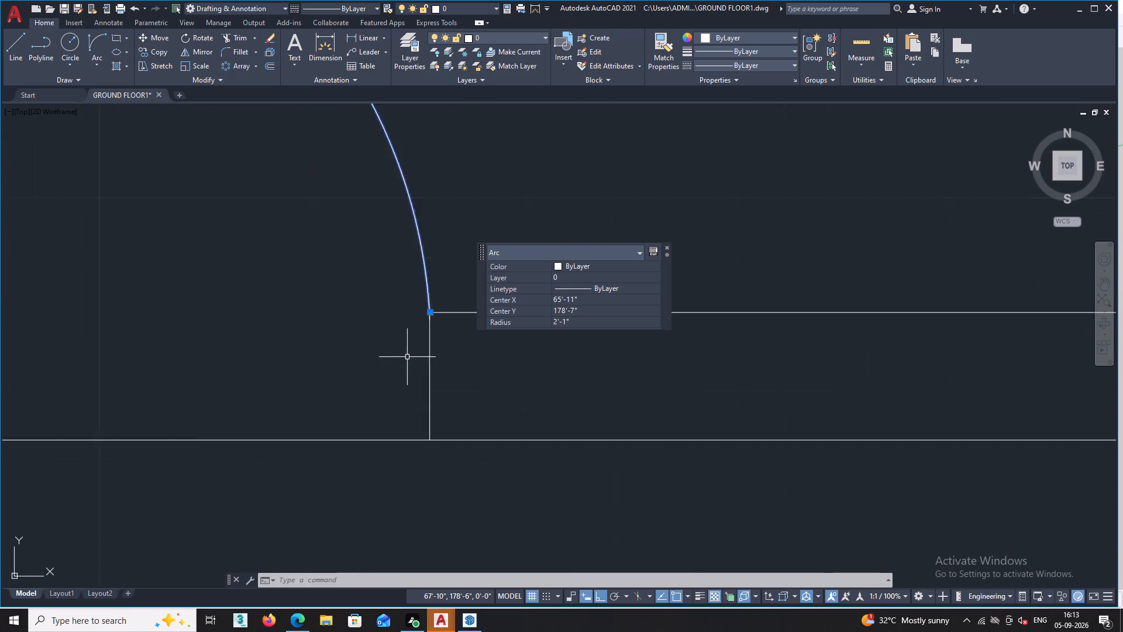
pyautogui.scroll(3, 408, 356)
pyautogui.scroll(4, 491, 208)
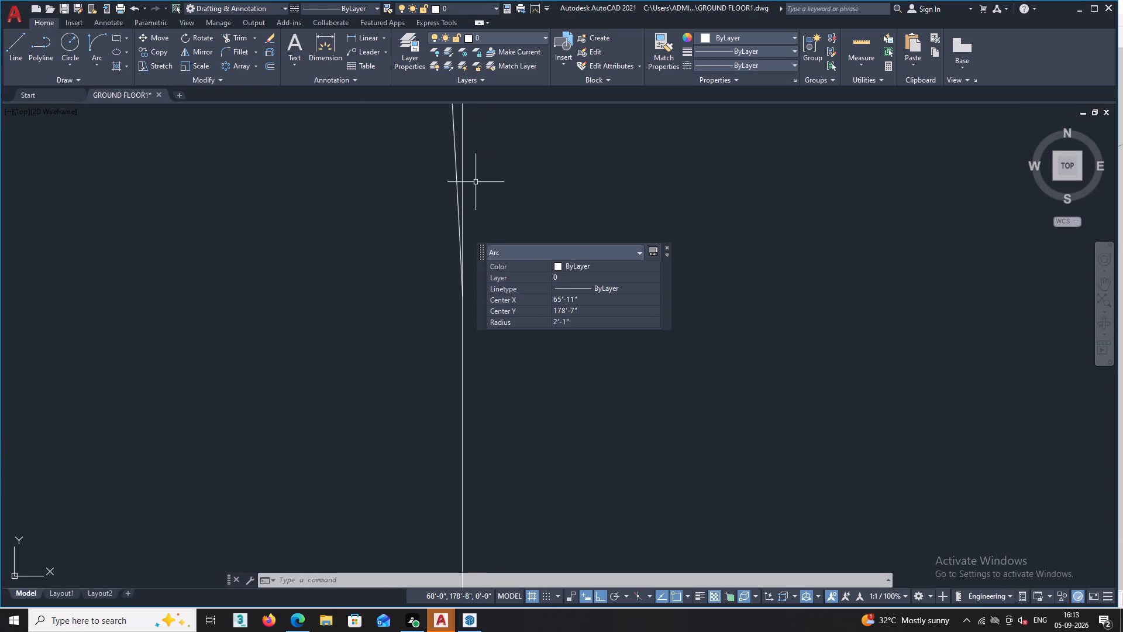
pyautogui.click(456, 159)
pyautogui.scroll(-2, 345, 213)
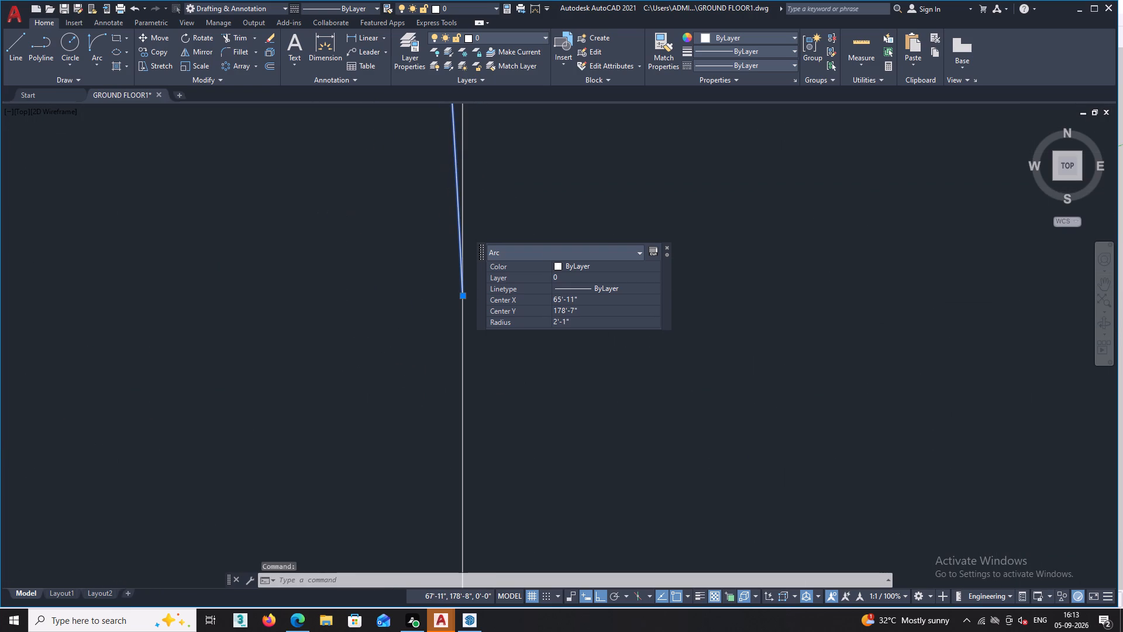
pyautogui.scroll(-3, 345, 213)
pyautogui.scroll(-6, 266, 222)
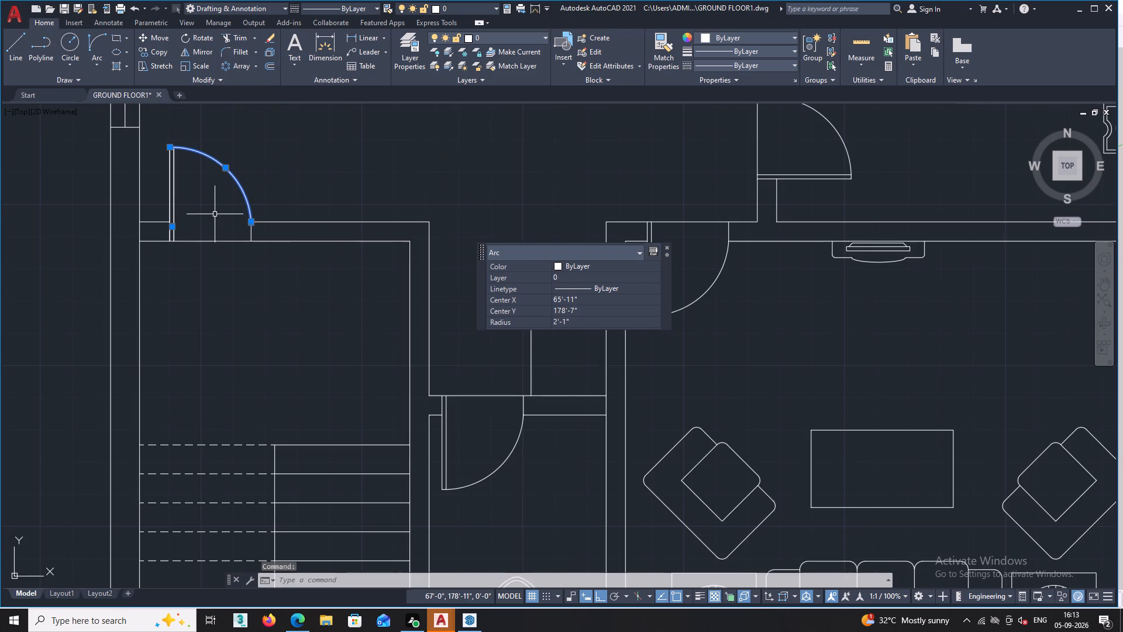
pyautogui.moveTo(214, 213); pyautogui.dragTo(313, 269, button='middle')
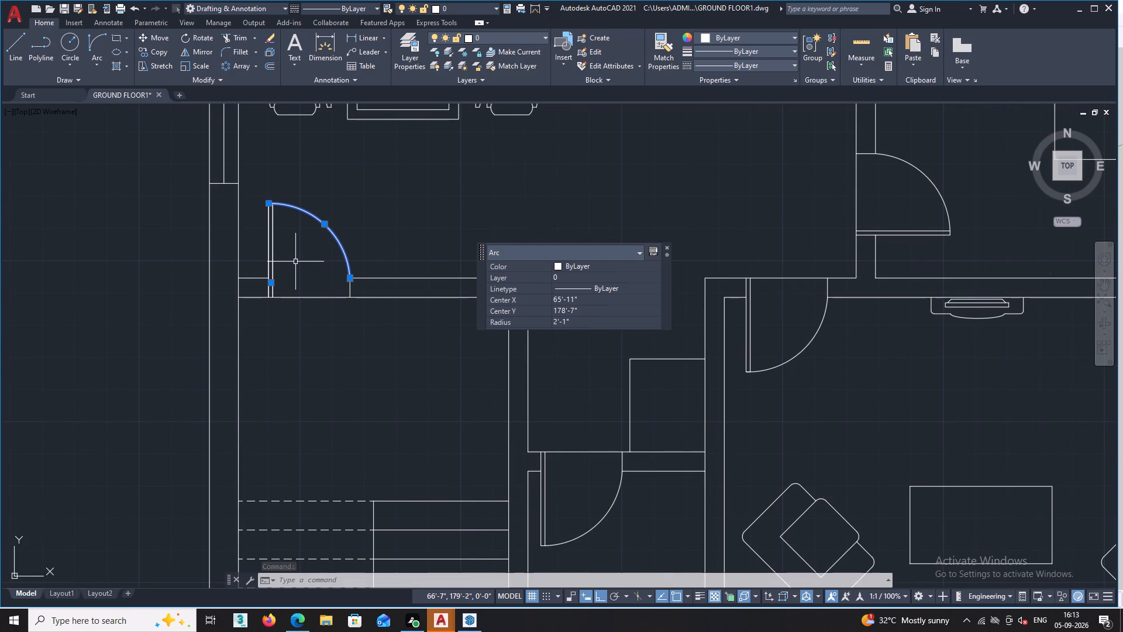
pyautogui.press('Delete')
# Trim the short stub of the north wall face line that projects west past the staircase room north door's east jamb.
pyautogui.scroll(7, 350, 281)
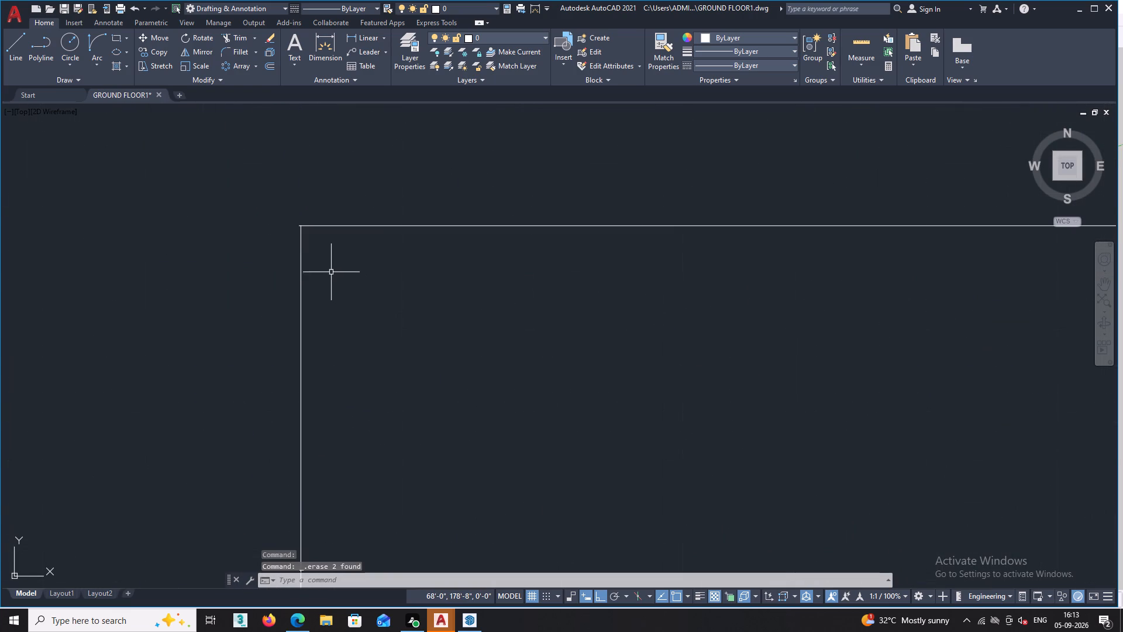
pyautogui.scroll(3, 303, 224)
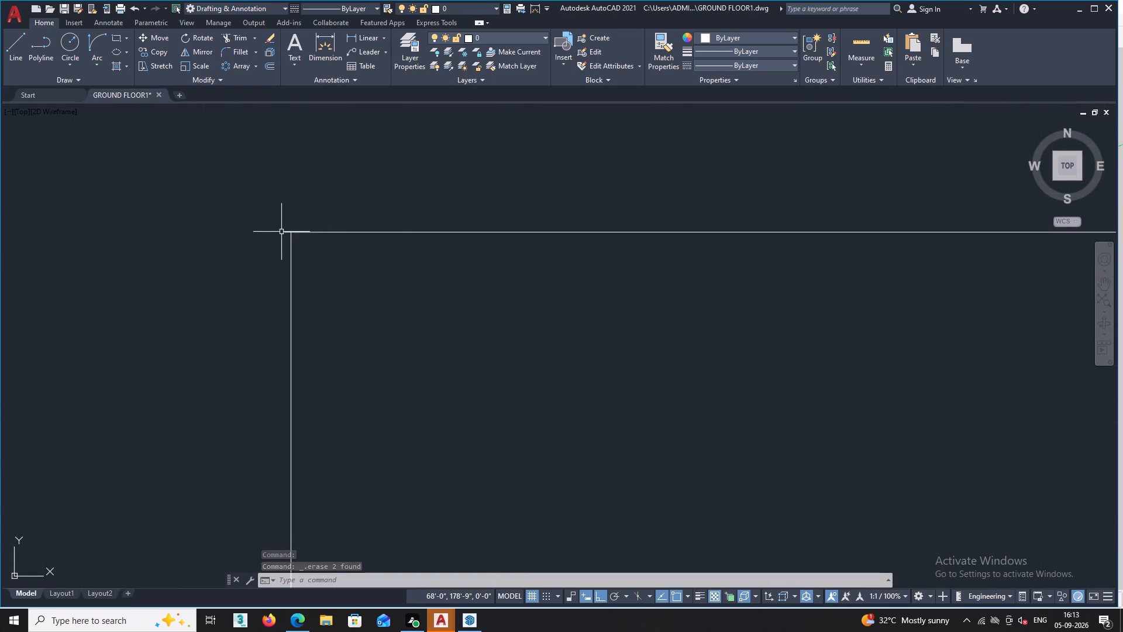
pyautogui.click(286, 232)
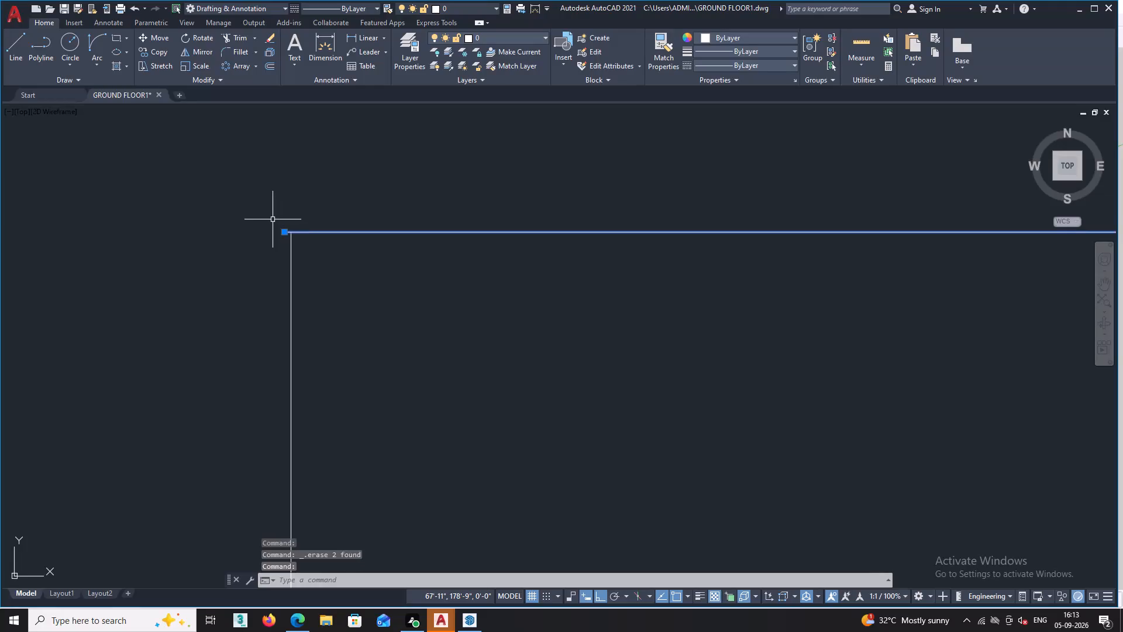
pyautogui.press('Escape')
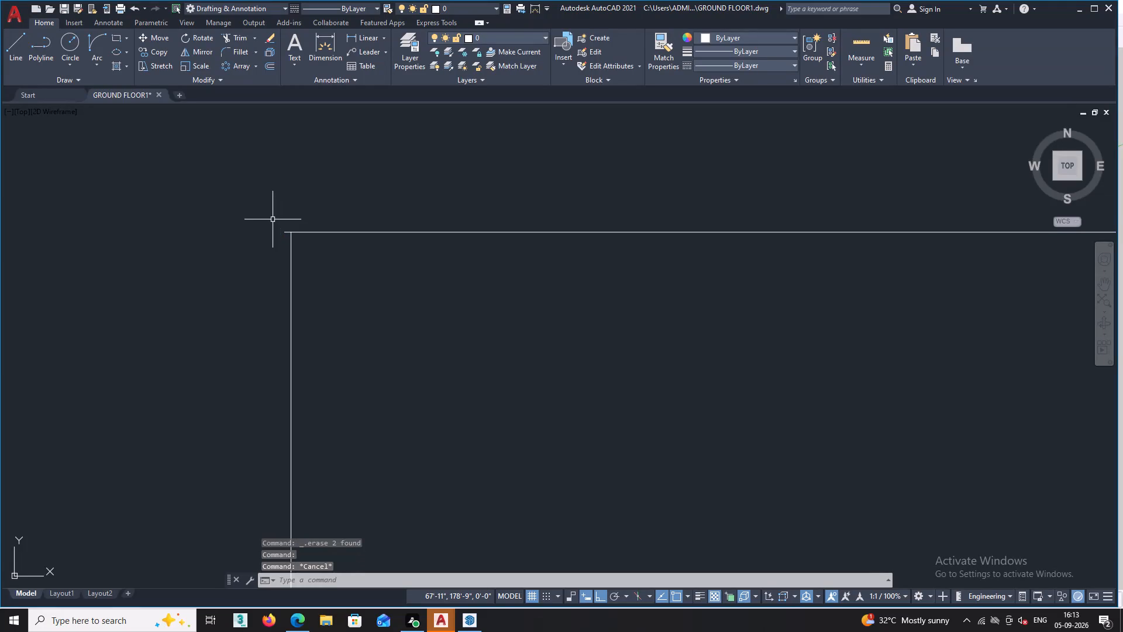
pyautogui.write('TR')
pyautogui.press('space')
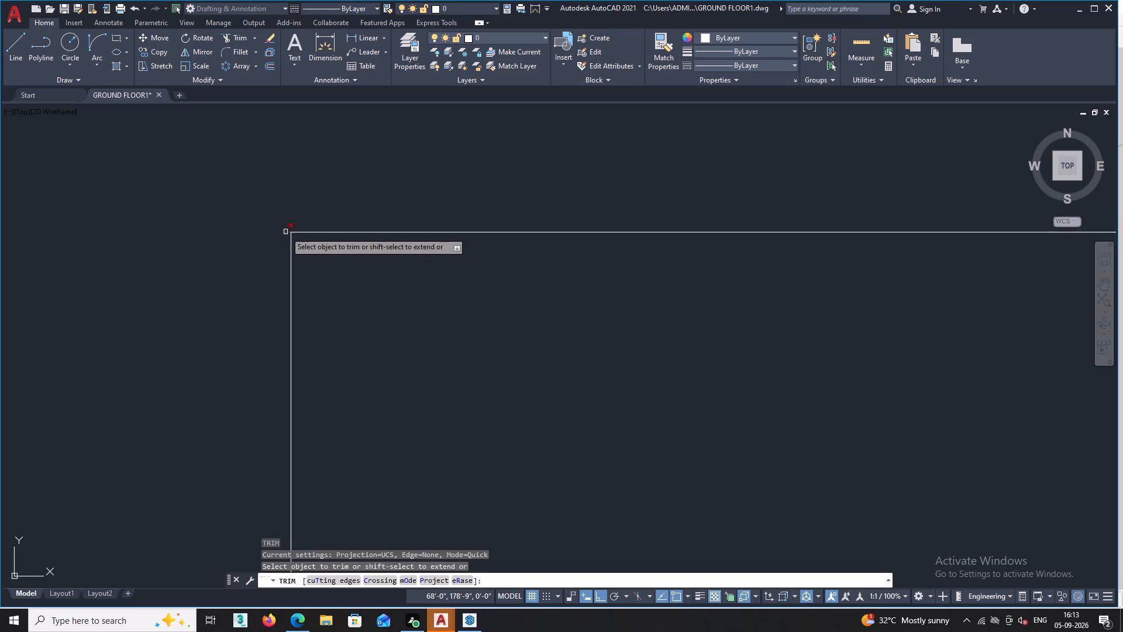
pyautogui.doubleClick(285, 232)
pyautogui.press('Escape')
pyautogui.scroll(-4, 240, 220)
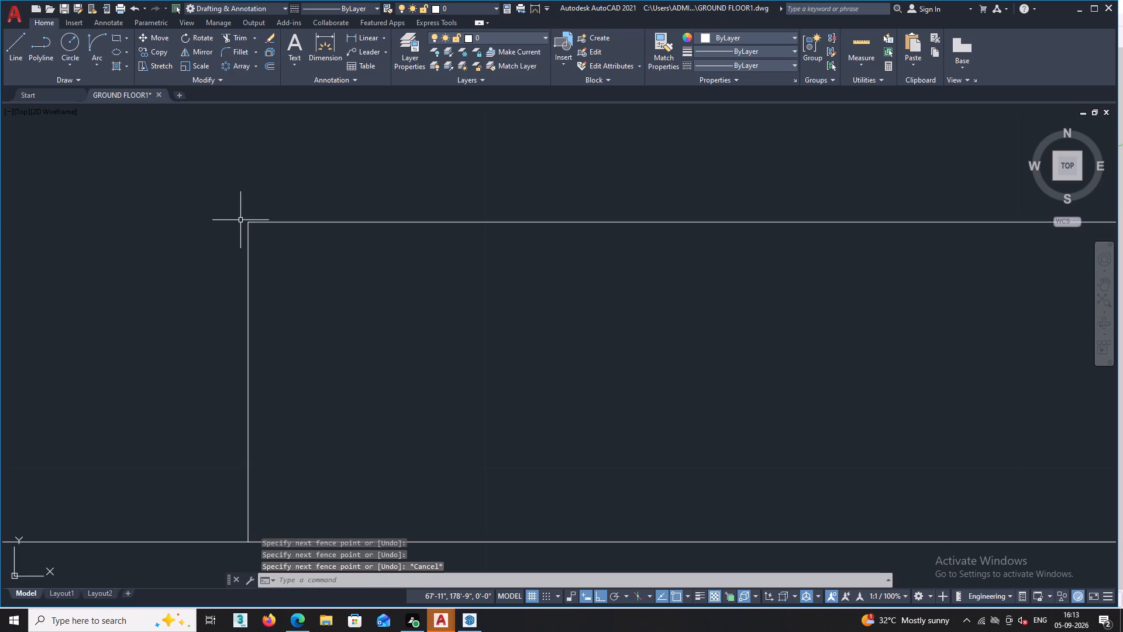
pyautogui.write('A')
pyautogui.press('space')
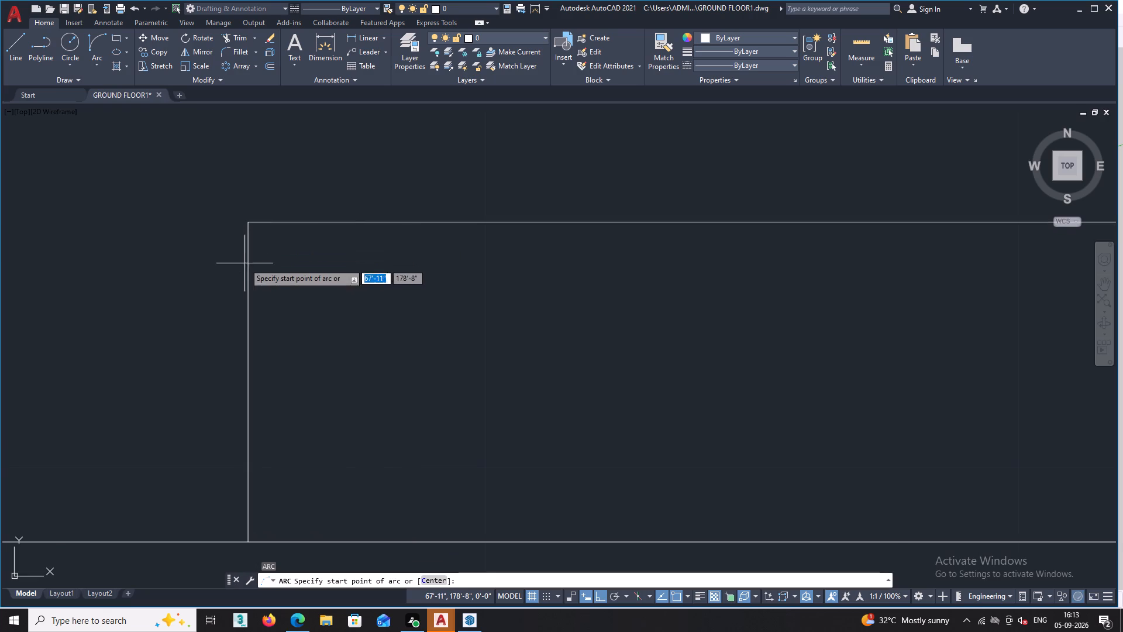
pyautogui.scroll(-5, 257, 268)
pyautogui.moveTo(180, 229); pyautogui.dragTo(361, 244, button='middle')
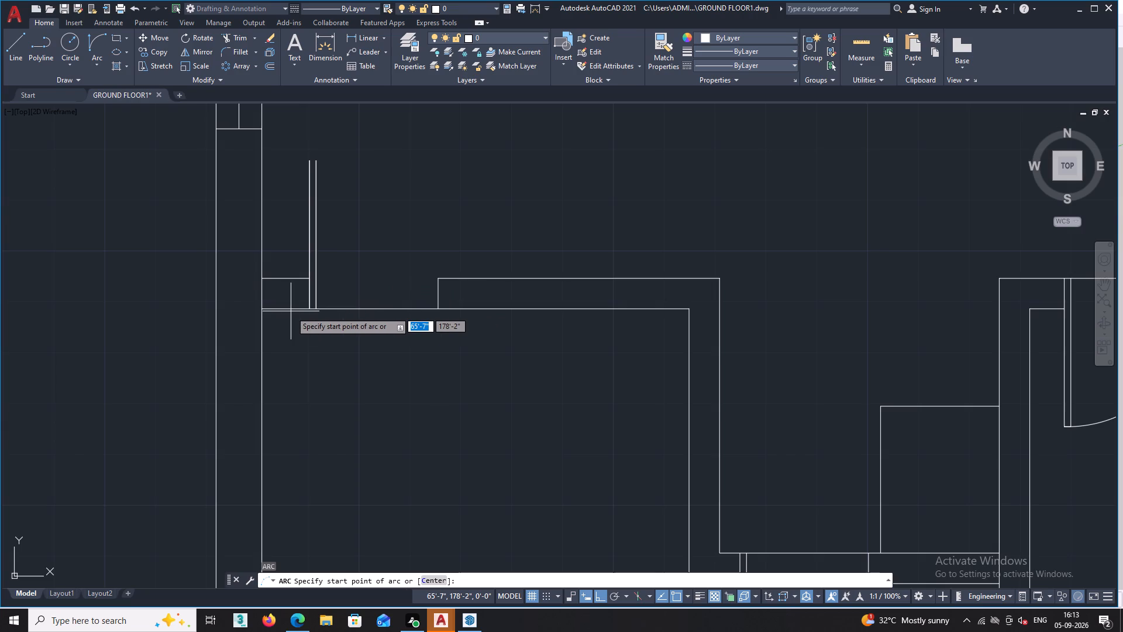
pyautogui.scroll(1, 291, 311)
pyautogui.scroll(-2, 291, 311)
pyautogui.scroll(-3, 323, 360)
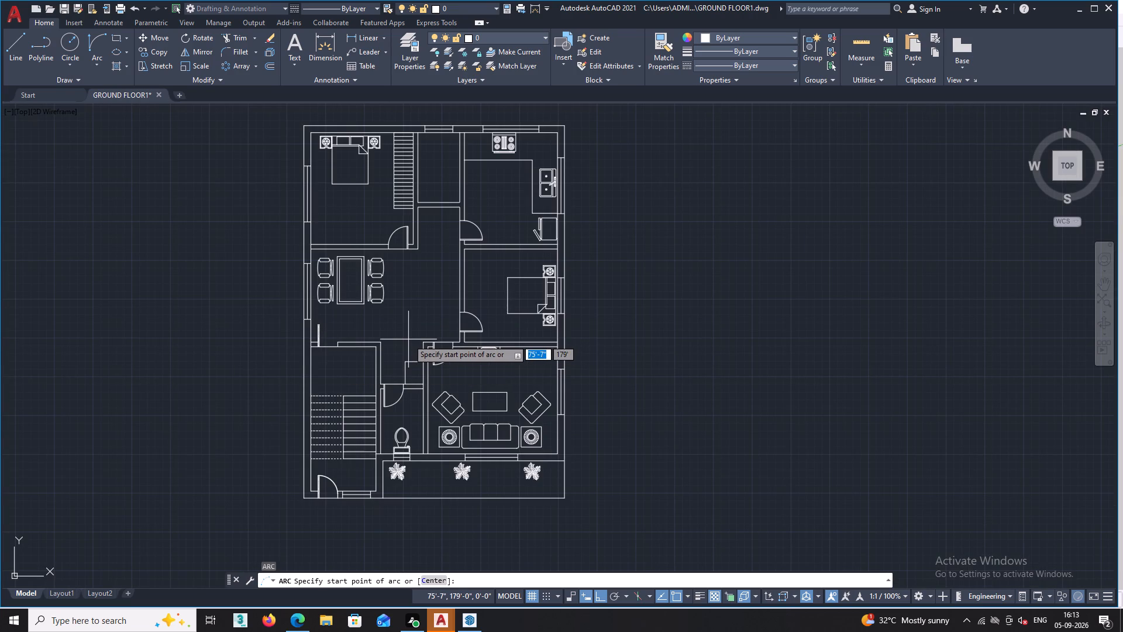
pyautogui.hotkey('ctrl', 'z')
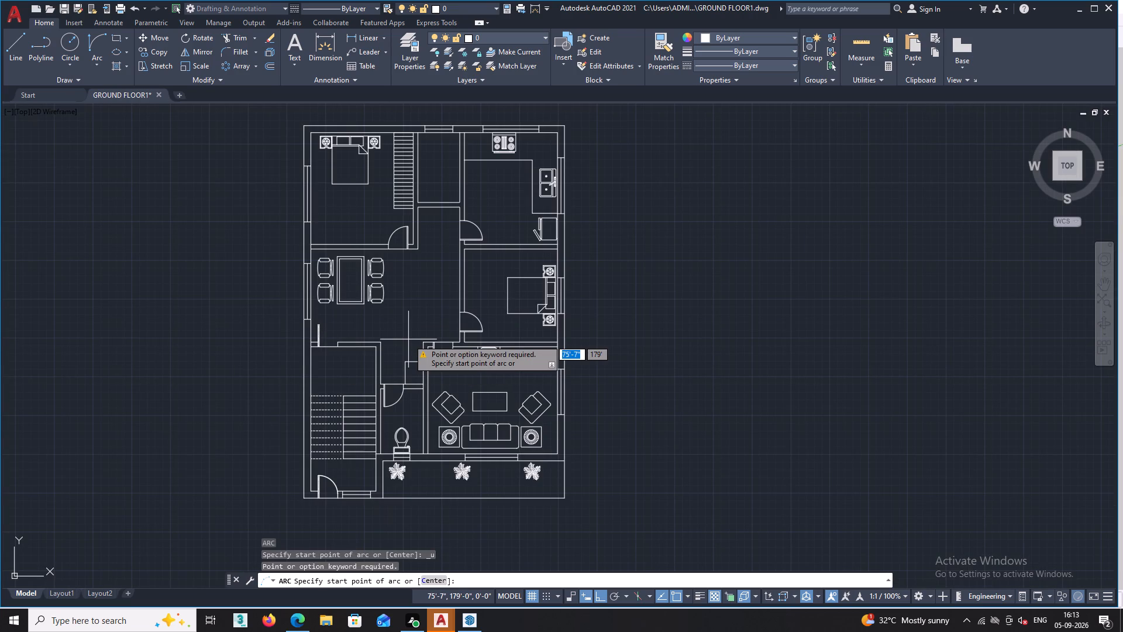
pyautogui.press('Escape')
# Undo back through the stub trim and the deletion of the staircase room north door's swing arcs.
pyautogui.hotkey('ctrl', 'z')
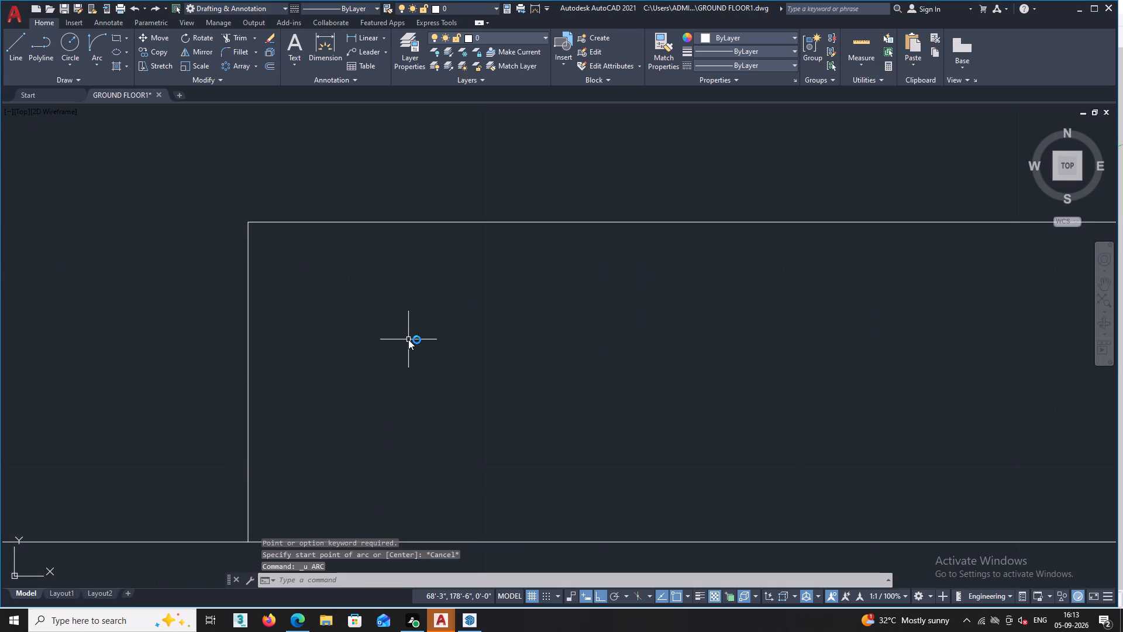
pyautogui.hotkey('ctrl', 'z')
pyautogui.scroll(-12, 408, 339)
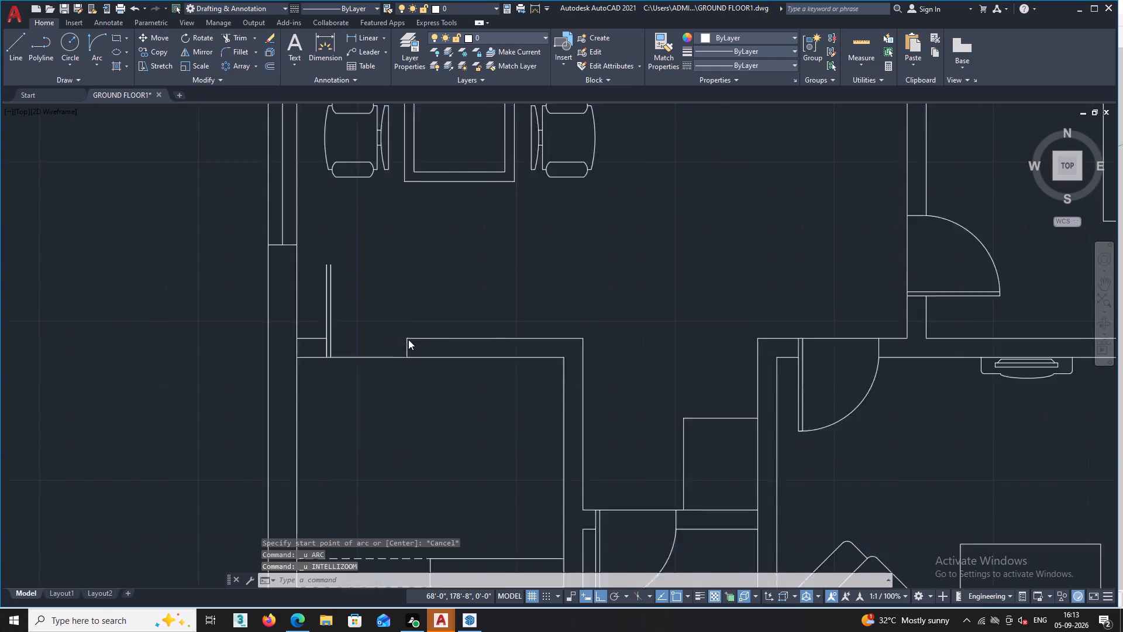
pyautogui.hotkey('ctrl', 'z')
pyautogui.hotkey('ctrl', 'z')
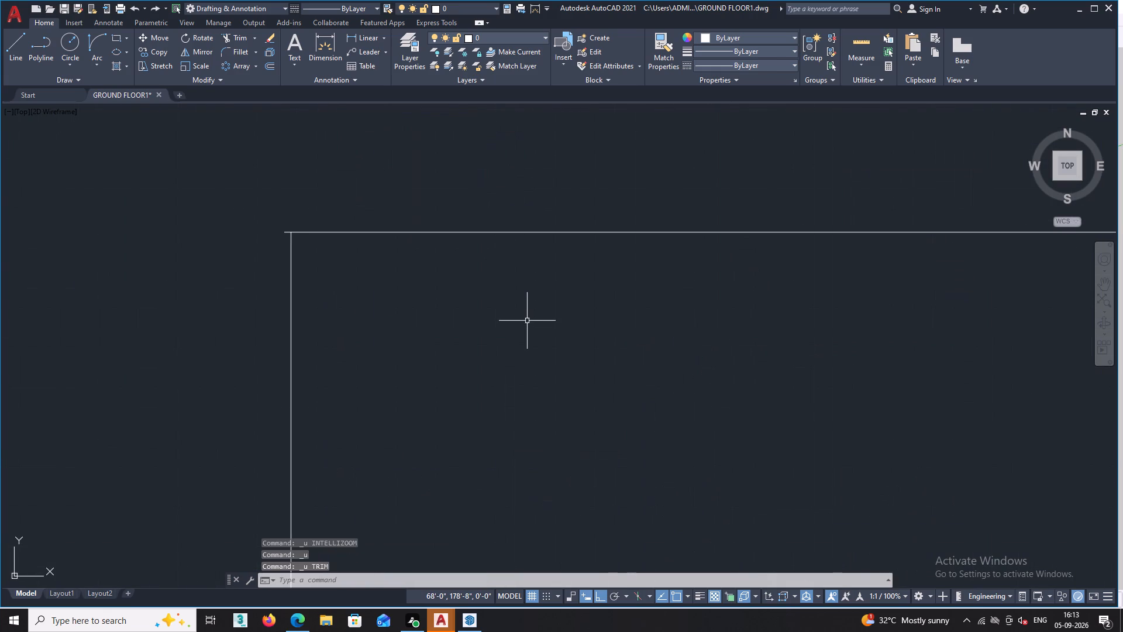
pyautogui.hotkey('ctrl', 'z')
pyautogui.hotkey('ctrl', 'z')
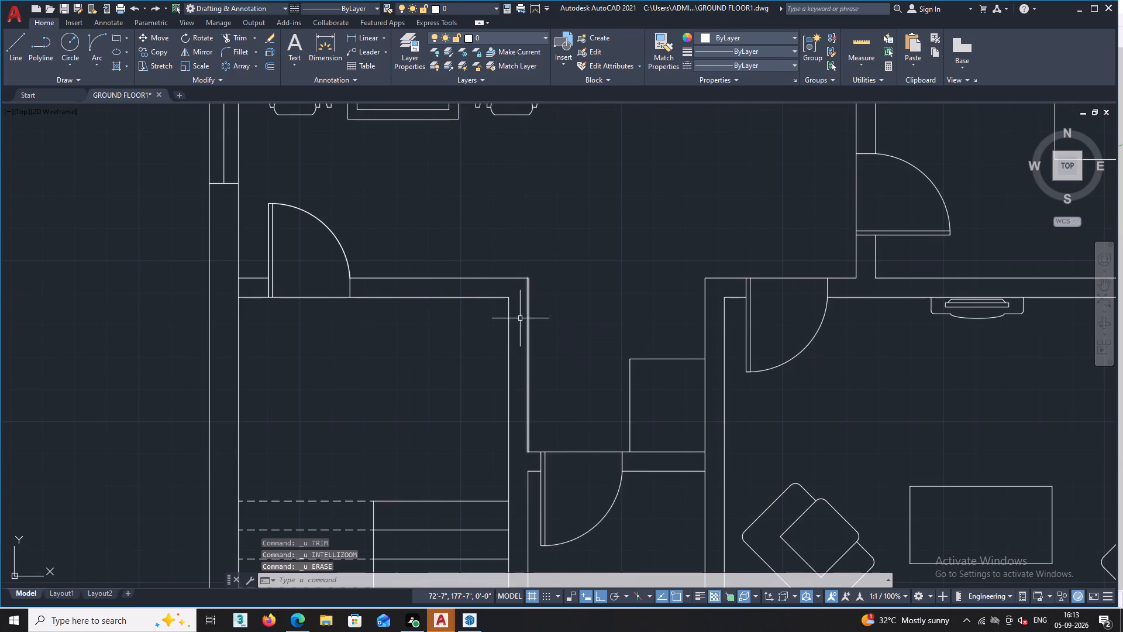
# Delete the two nearly coincident swing arcs of the staircase room's north door.
pyautogui.scroll(1, 266, 249)
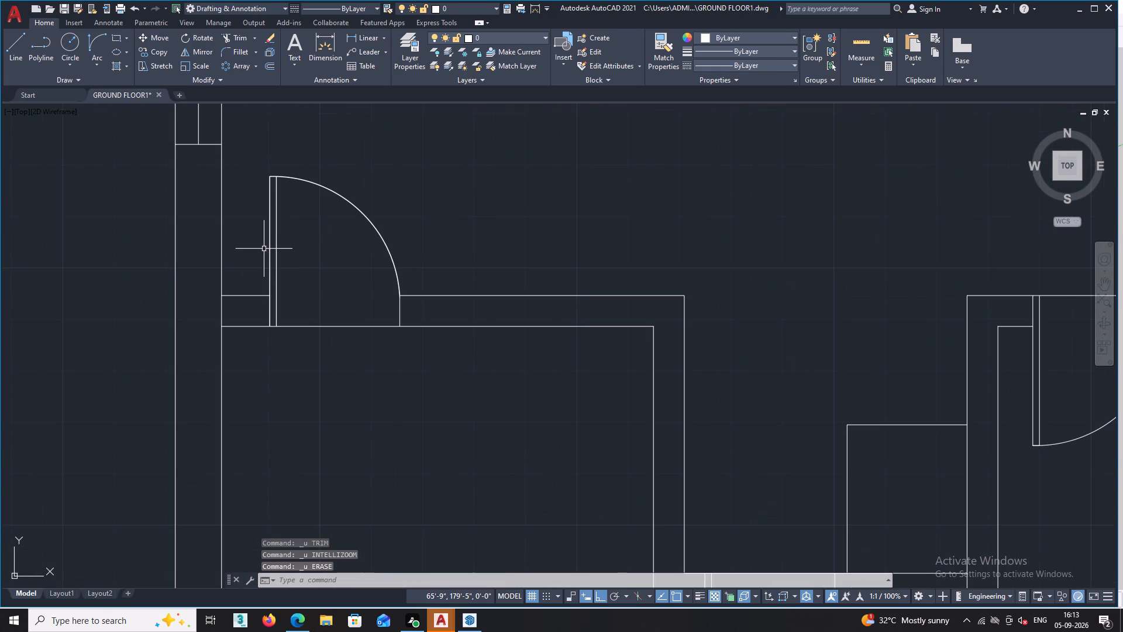
pyautogui.scroll(5, 398, 301)
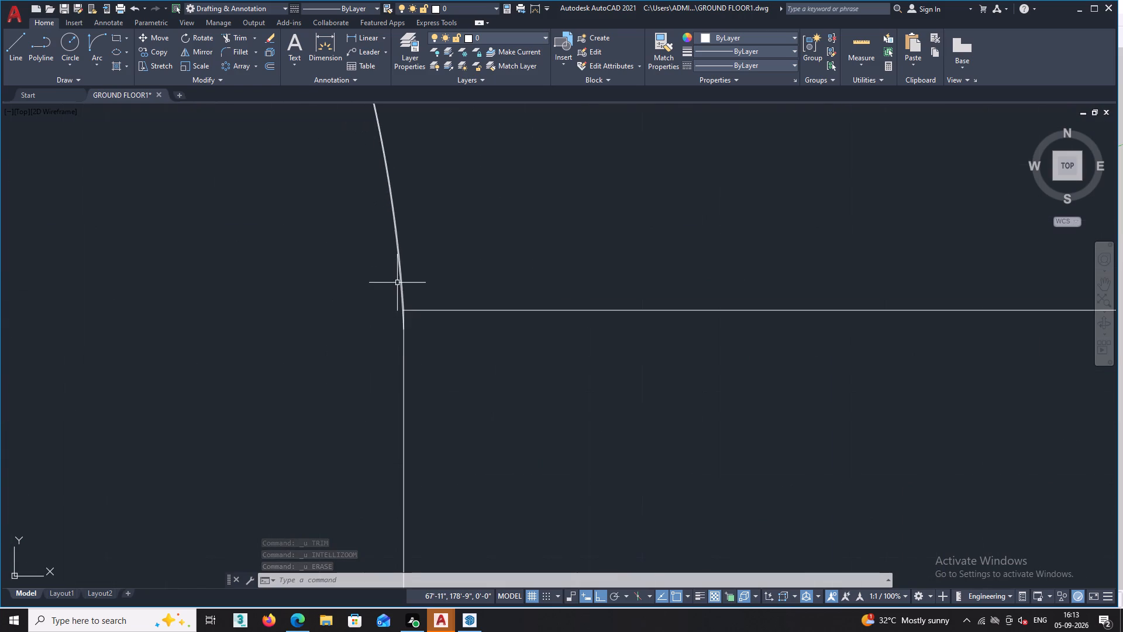
pyautogui.scroll(2, 402, 282)
pyautogui.scroll(2, 398, 339)
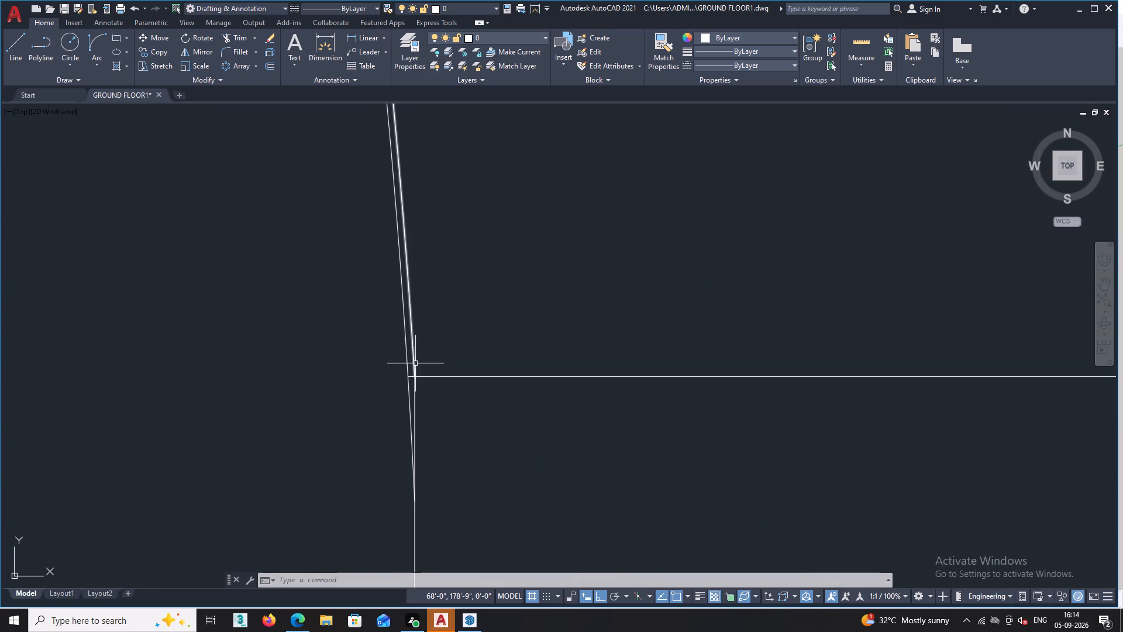
pyautogui.click(405, 348)
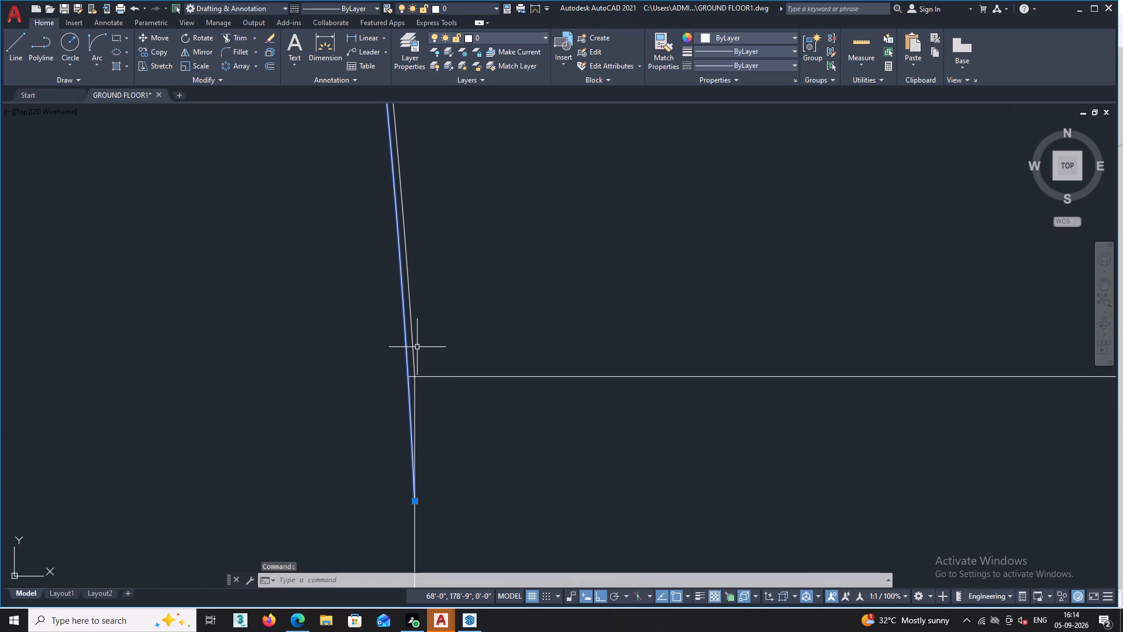
pyautogui.click(412, 345)
pyautogui.scroll(-7, 484, 353)
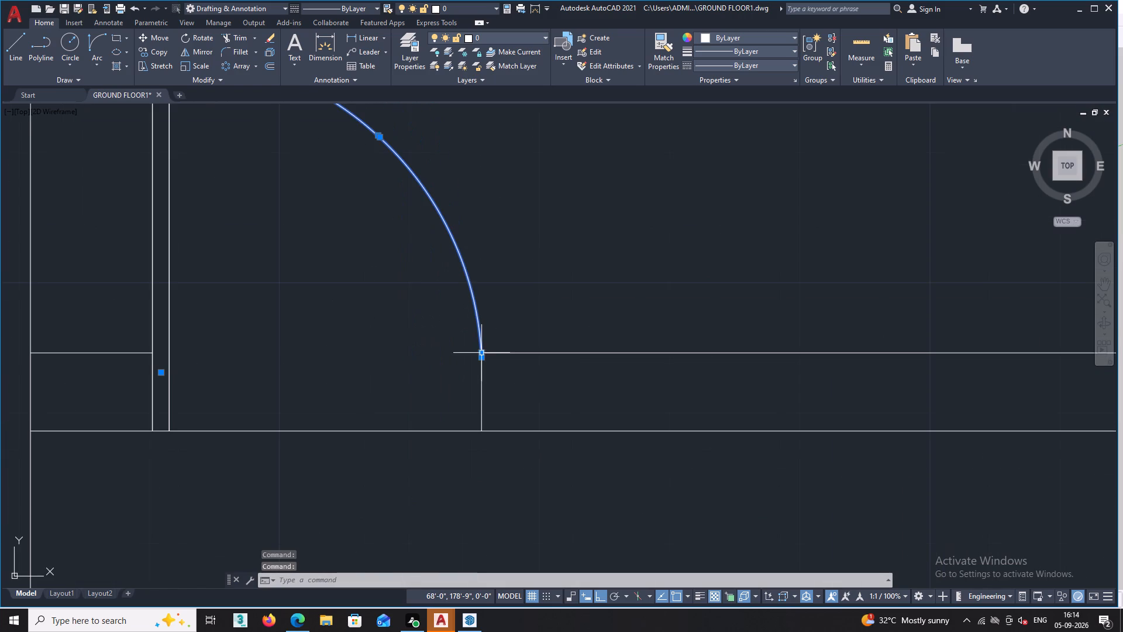
pyautogui.scroll(-4, 484, 353)
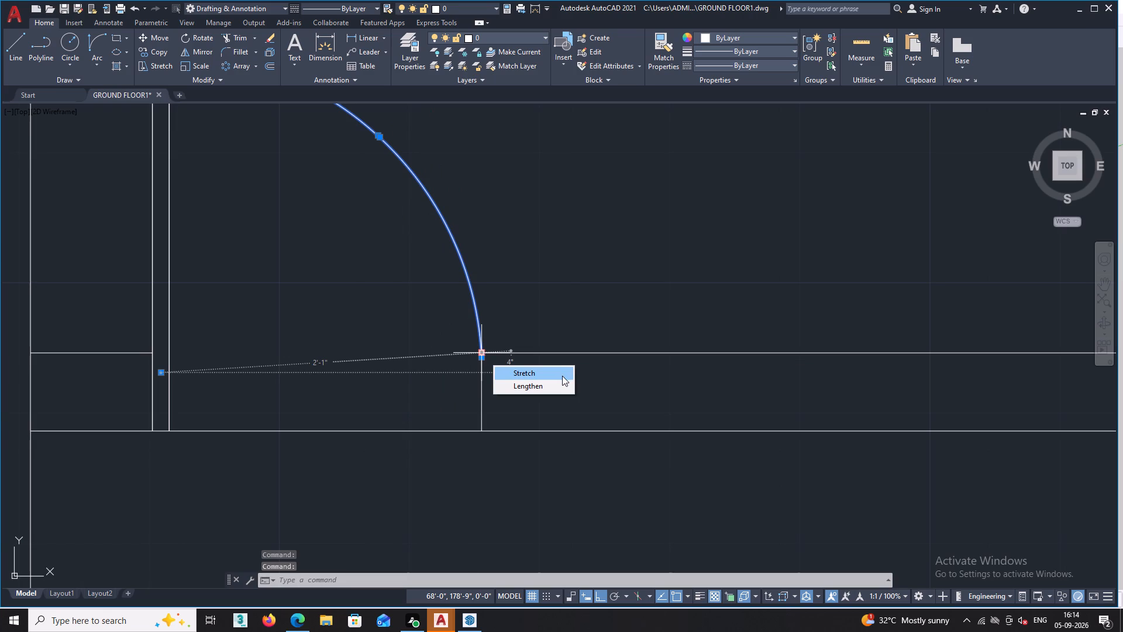
pyautogui.press('Delete')
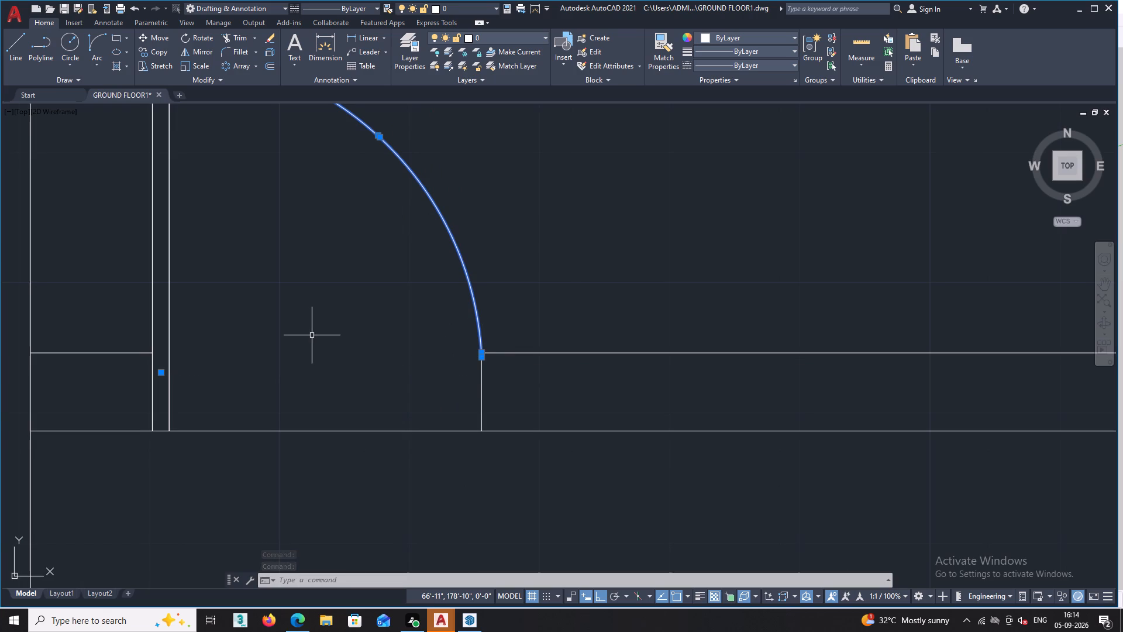
pyautogui.press('Delete')
# Draw a three-point arc from the door leaf's northwest corner through its northeast corner to the east jamb's corner with the wall's north face.
pyautogui.scroll(-4, 312, 335)
pyautogui.scroll(2, 287, 297)
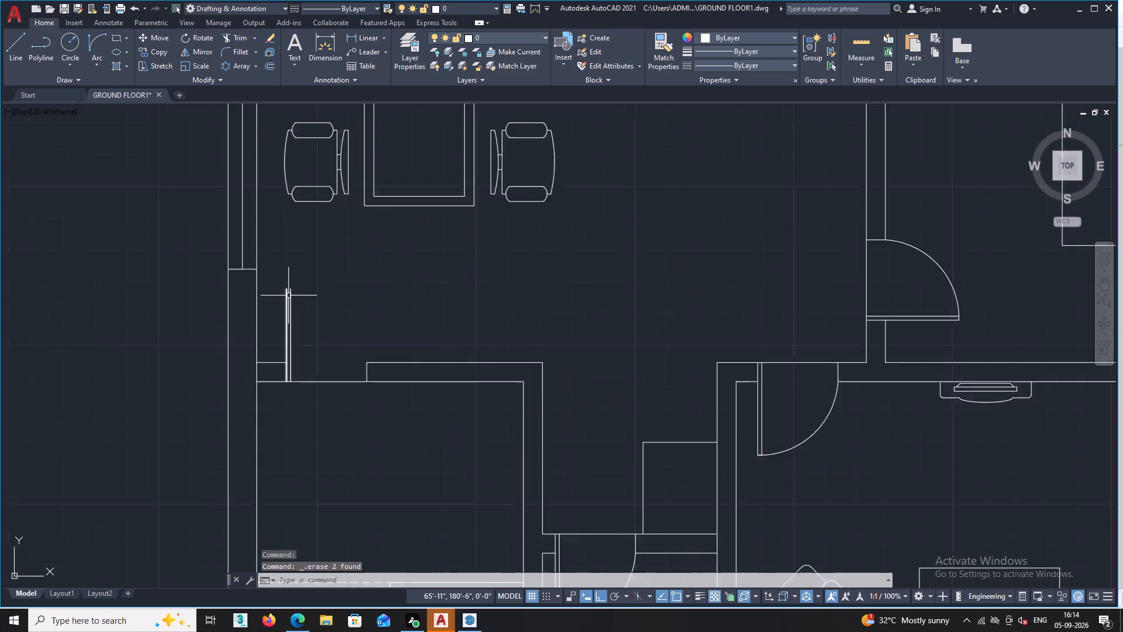
pyautogui.write('A')
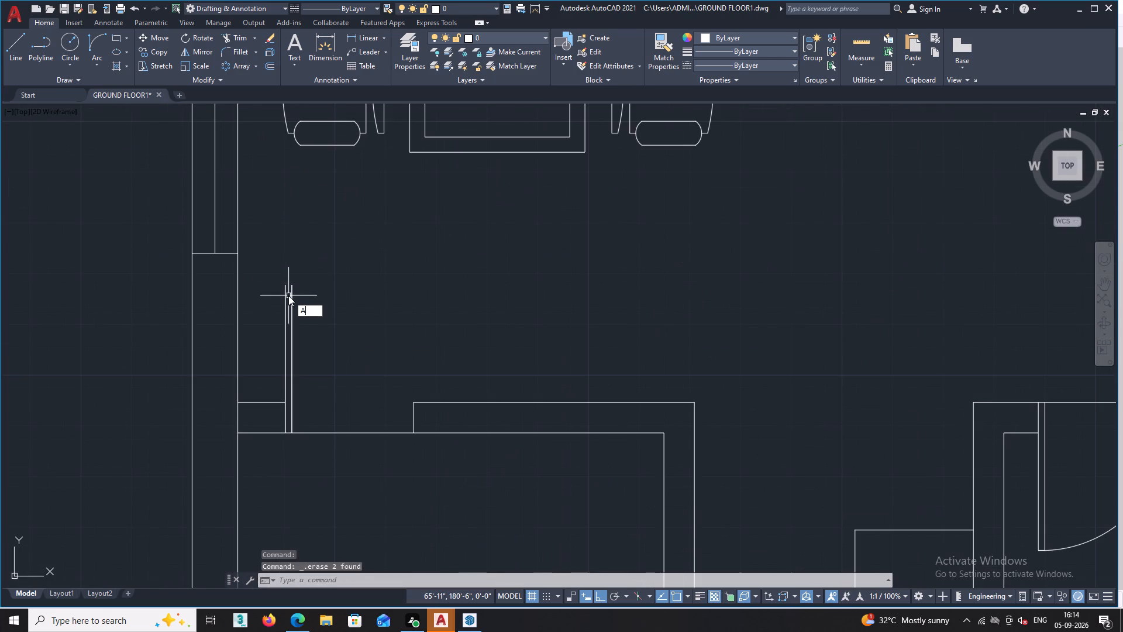
pyautogui.press('space')
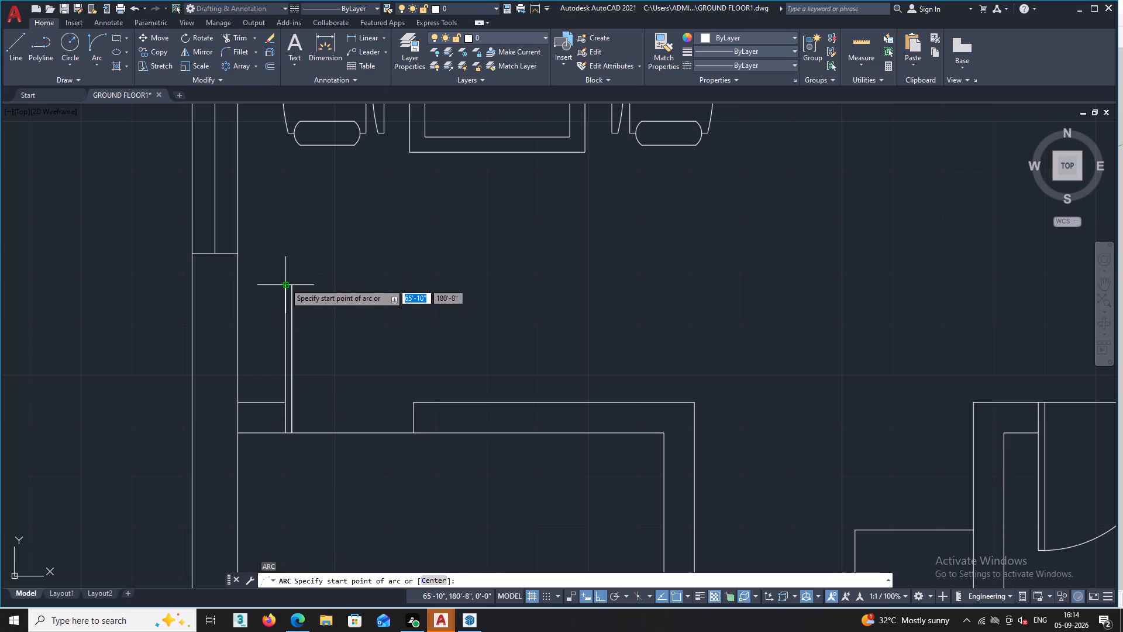
pyautogui.doubleClick(285, 284)
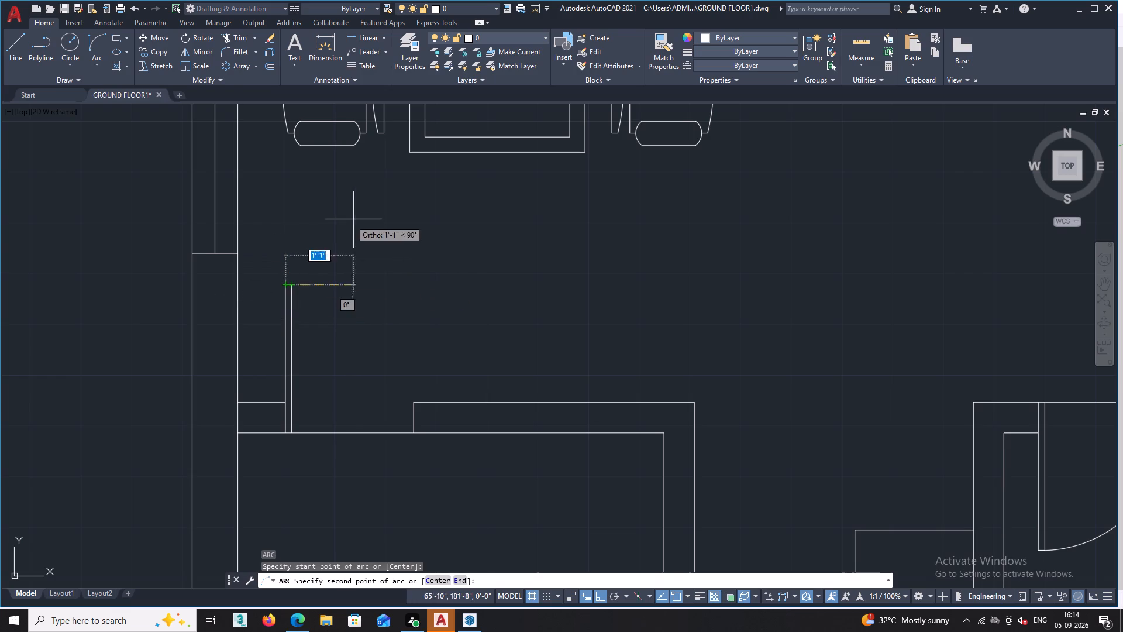
pyautogui.click(291, 284)
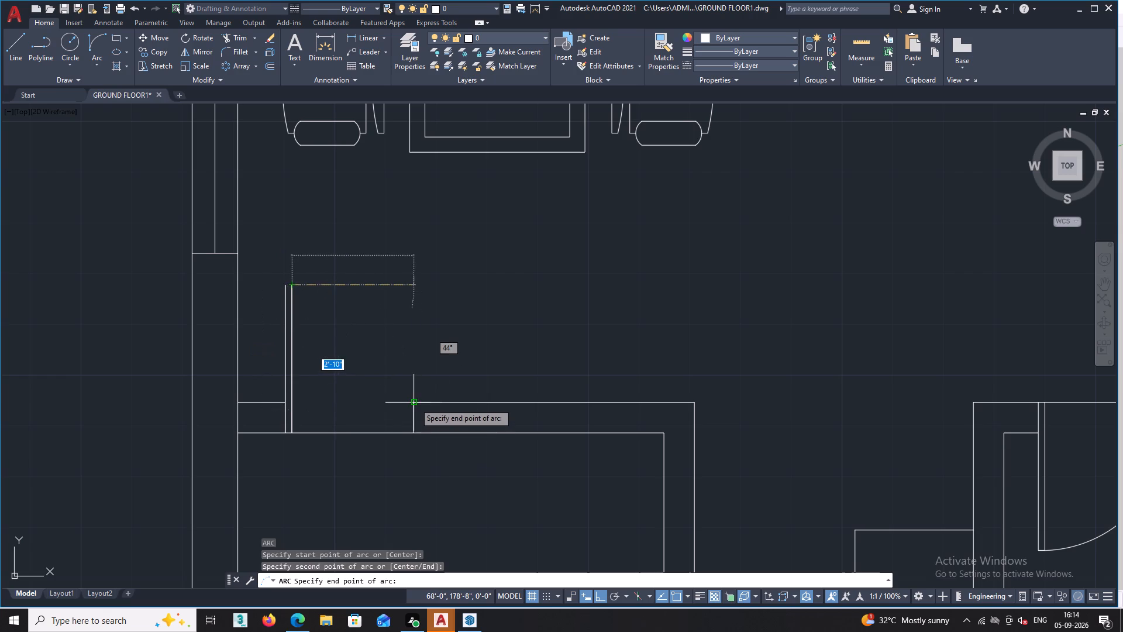
pyautogui.scroll(2, 414, 403)
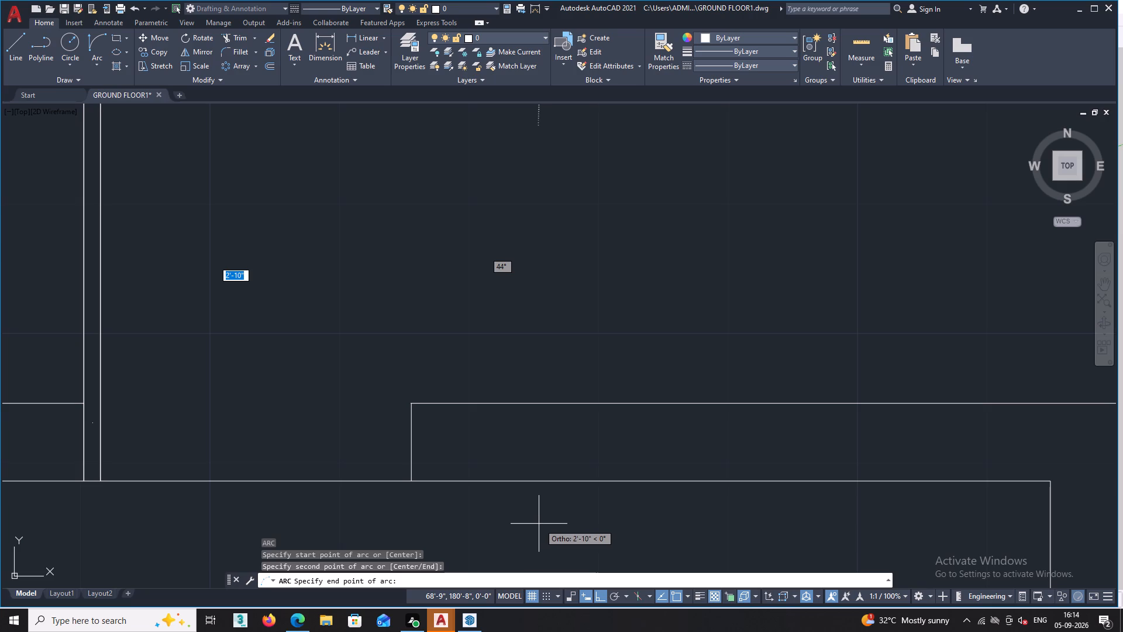
pyautogui.doubleClick(411, 404)
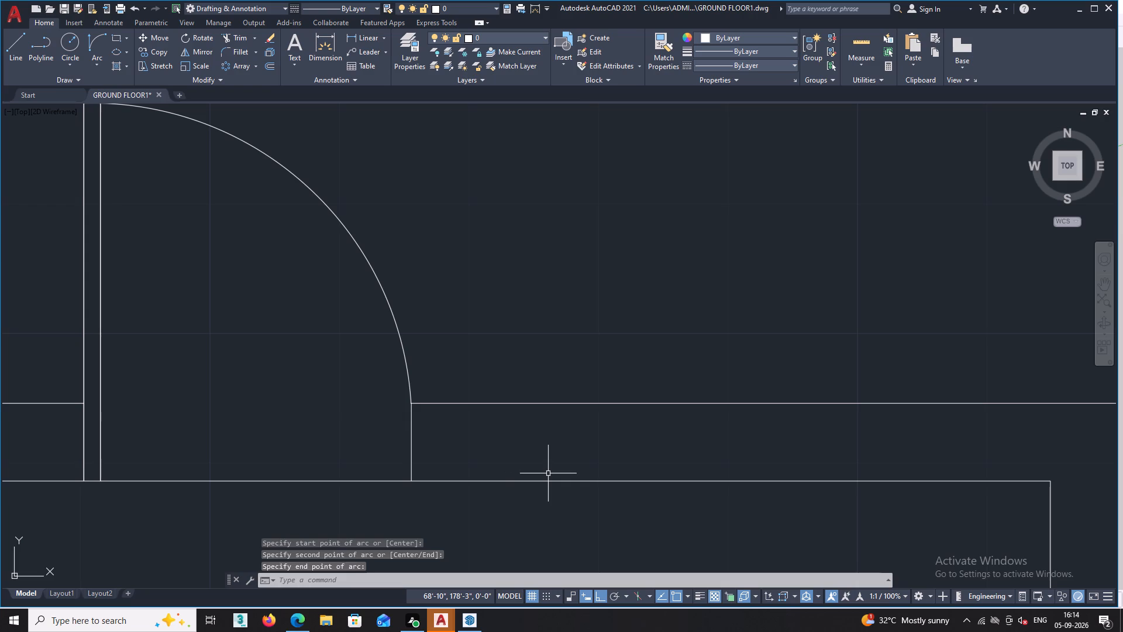
# Inspect how the staircase room north door's swing arc meets the wall's north face line beside the east jamb.
pyautogui.press('Escape')
pyautogui.scroll(7, 405, 403)
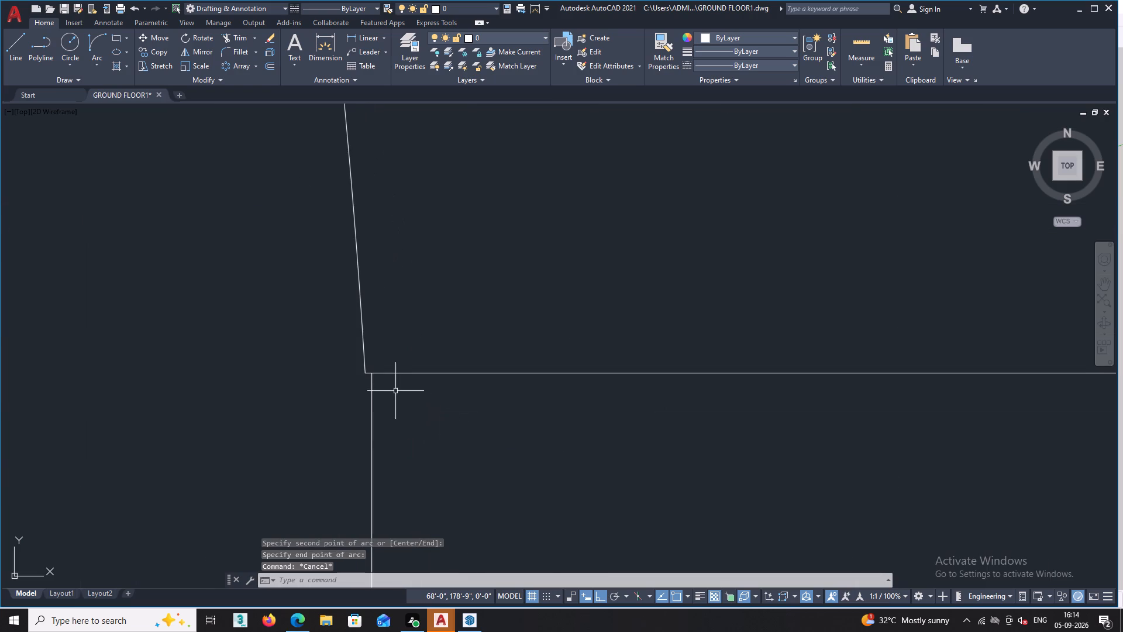
pyautogui.scroll(4, 360, 376)
pyautogui.scroll(2, 454, 398)
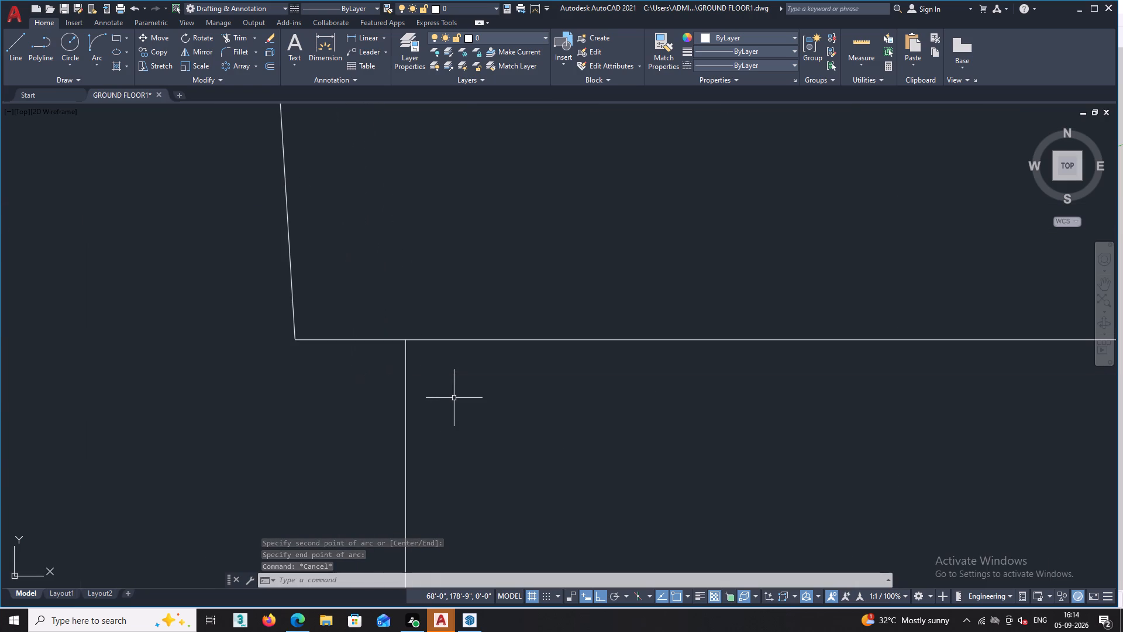
pyautogui.scroll(4, 311, 355)
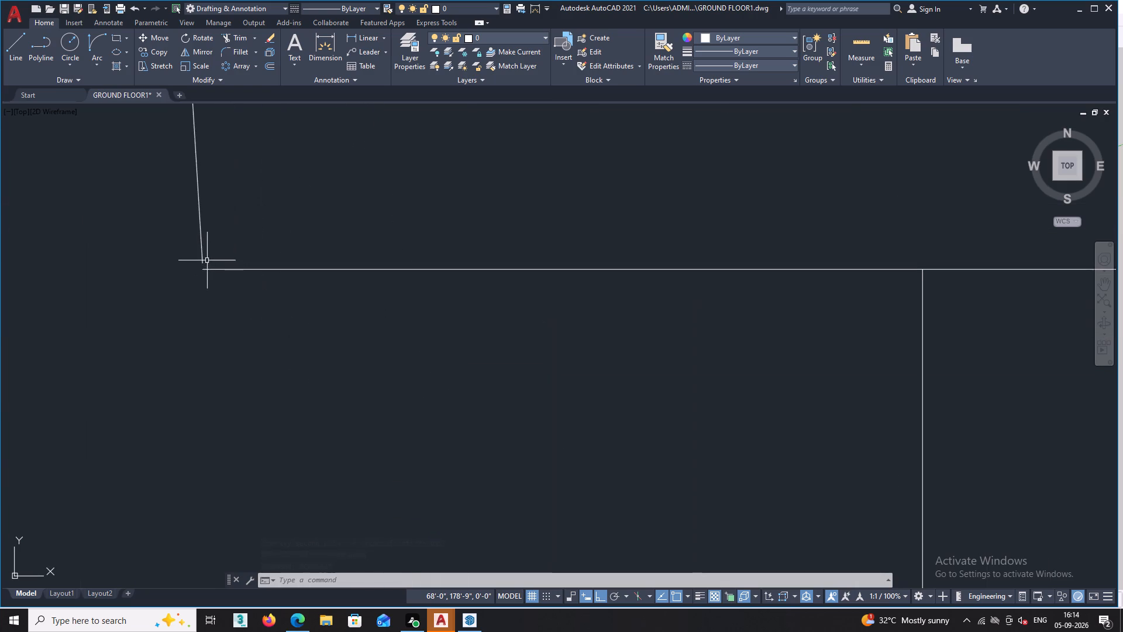
pyautogui.doubleClick(201, 257)
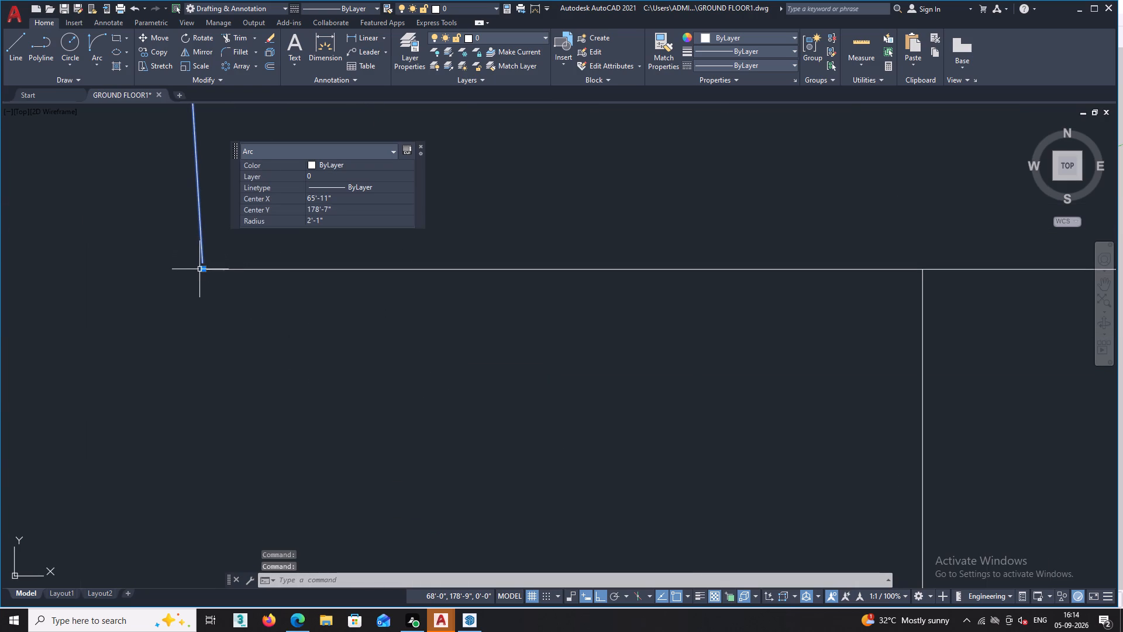
pyautogui.click(202, 262)
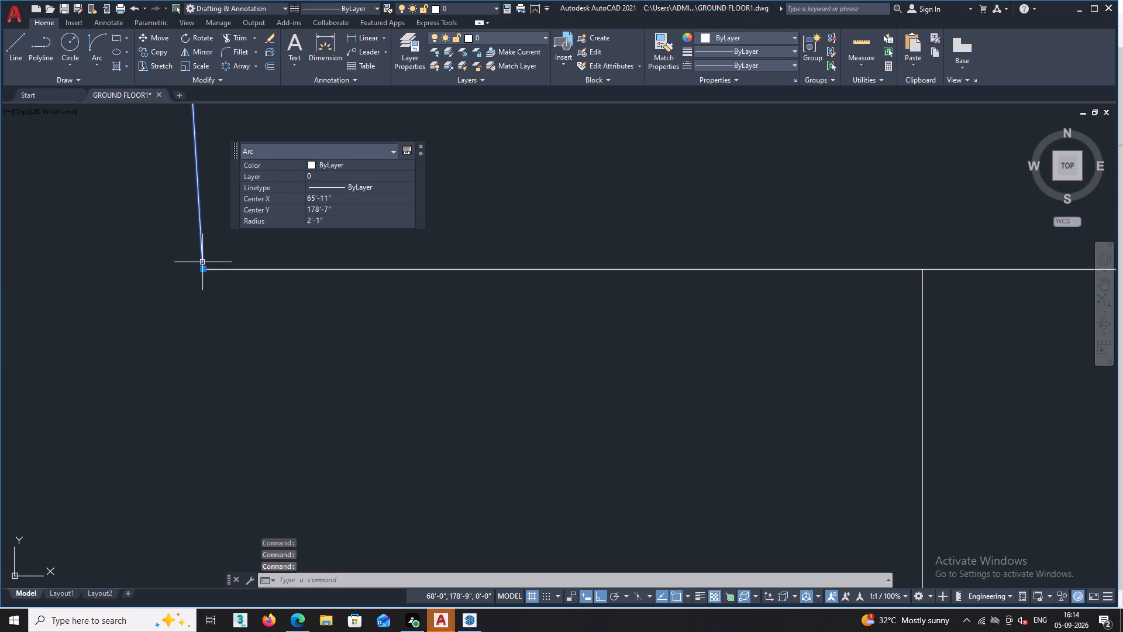
pyautogui.press('Escape')
pyautogui.doubleClick(204, 252)
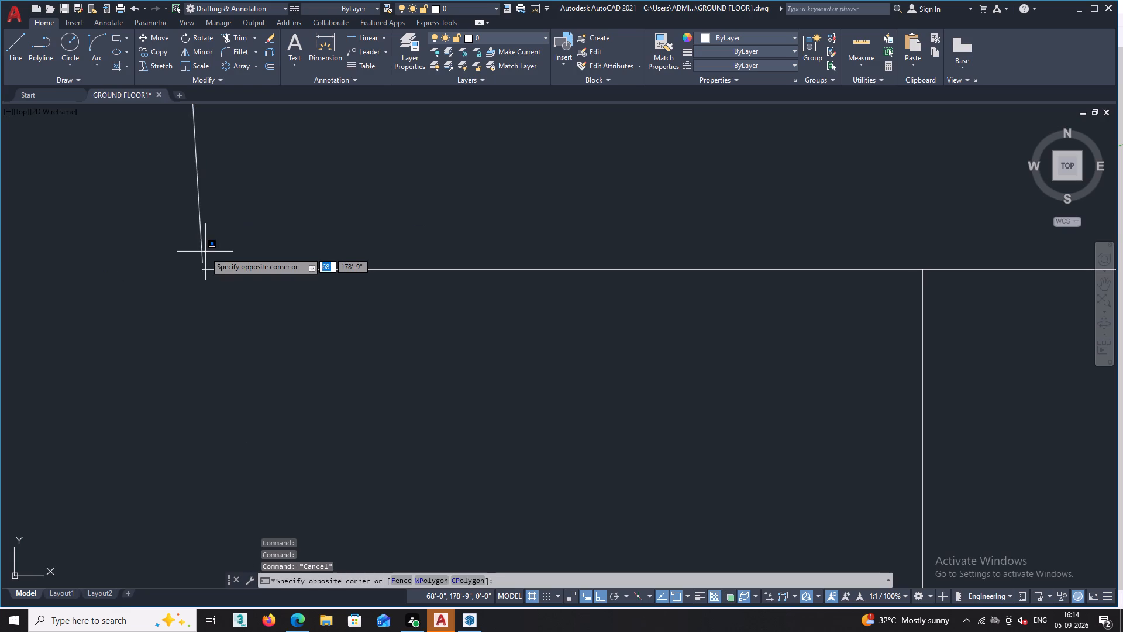
pyautogui.click(199, 260)
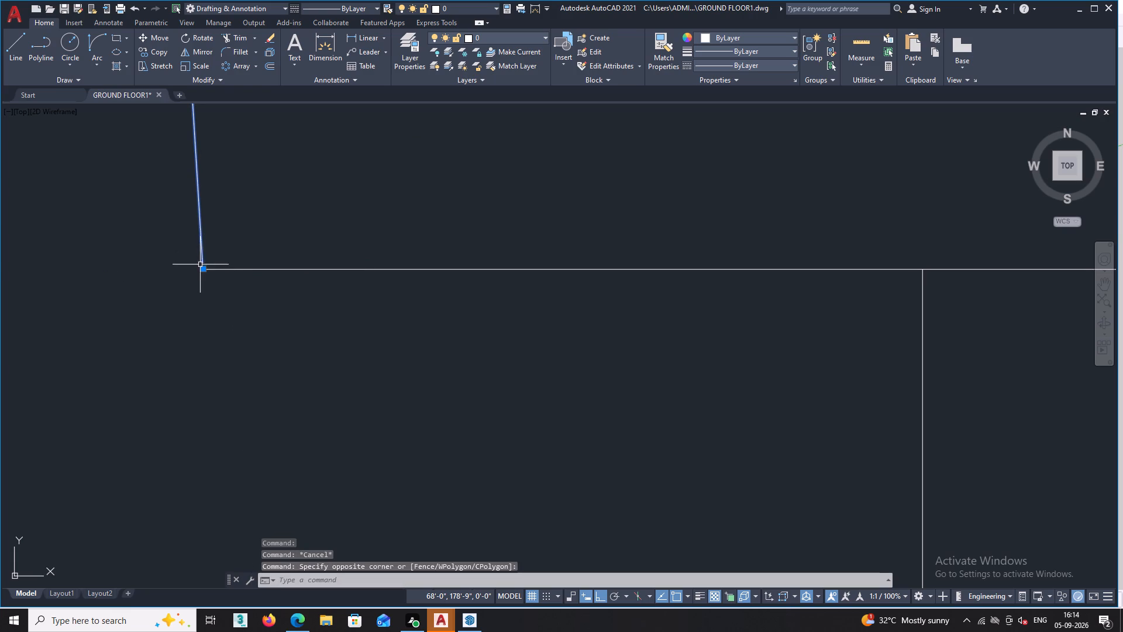
pyautogui.click(202, 263)
pyautogui.click(197, 279)
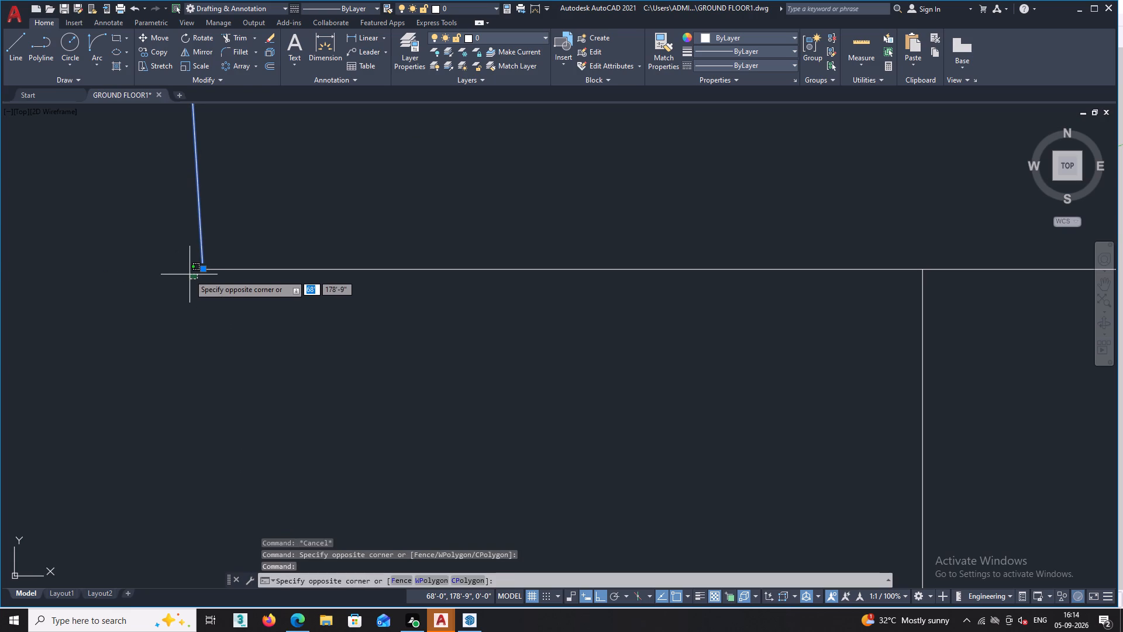
pyautogui.press('Escape')
pyautogui.press('space')
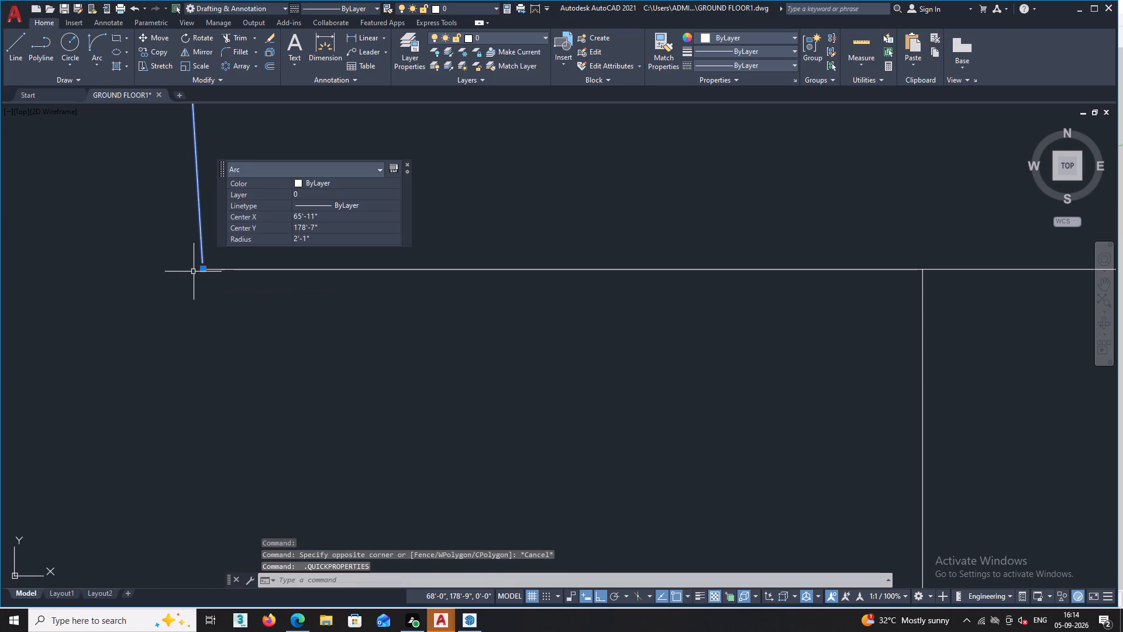
pyautogui.click(404, 165)
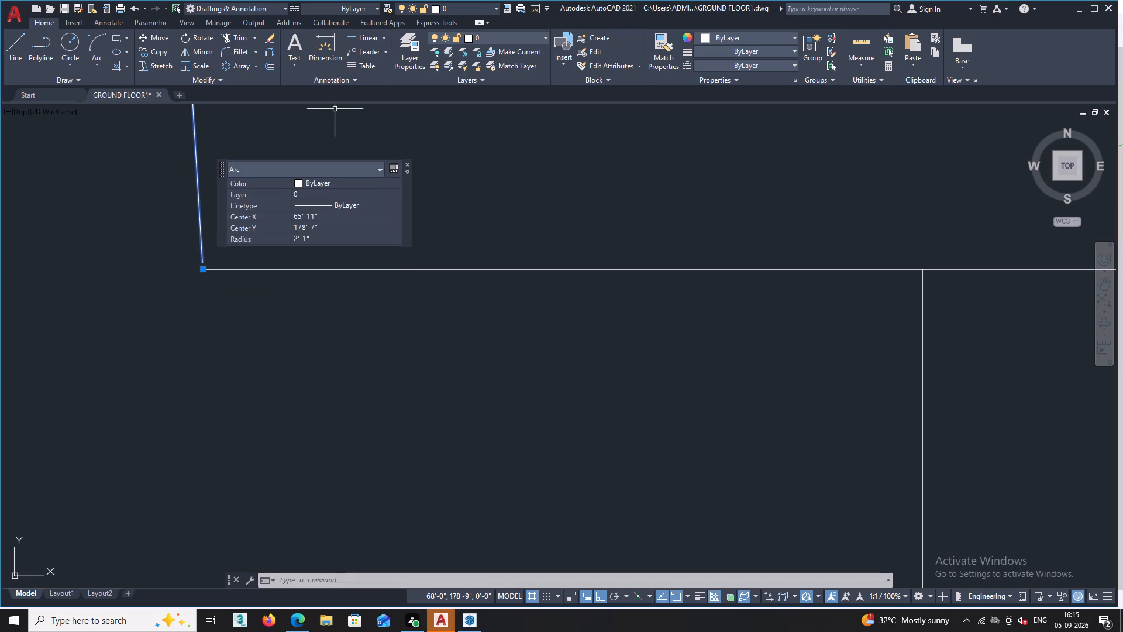
pyautogui.doubleClick(410, 164)
pyautogui.scroll(3, 208, 261)
pyautogui.scroll(3, 153, 308)
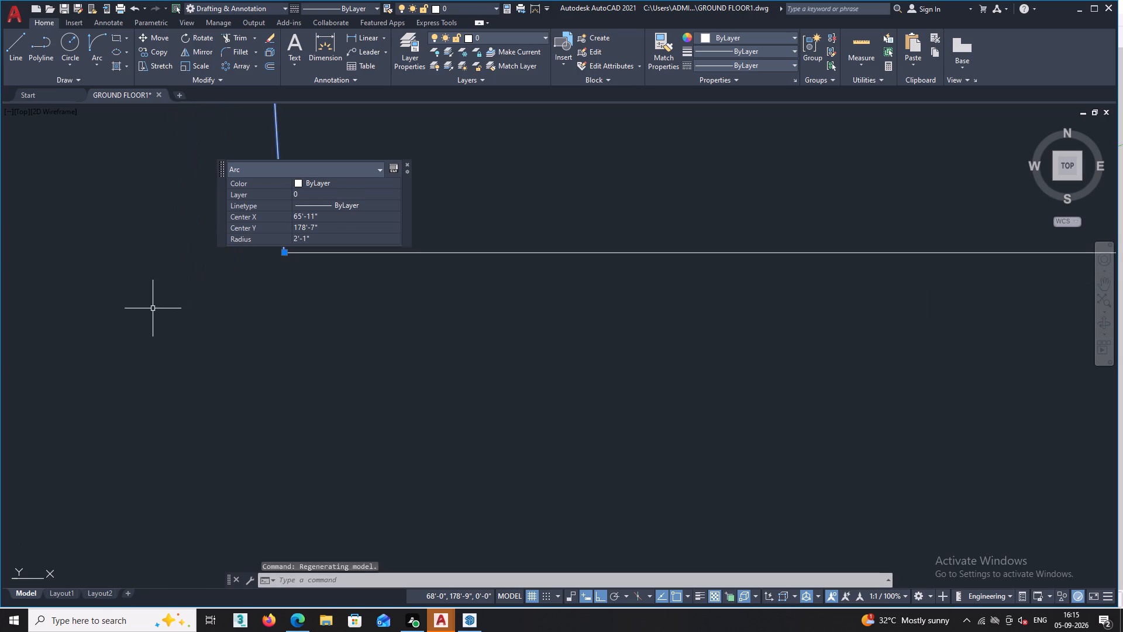
pyautogui.scroll(-2, 153, 308)
pyautogui.press('Escape')
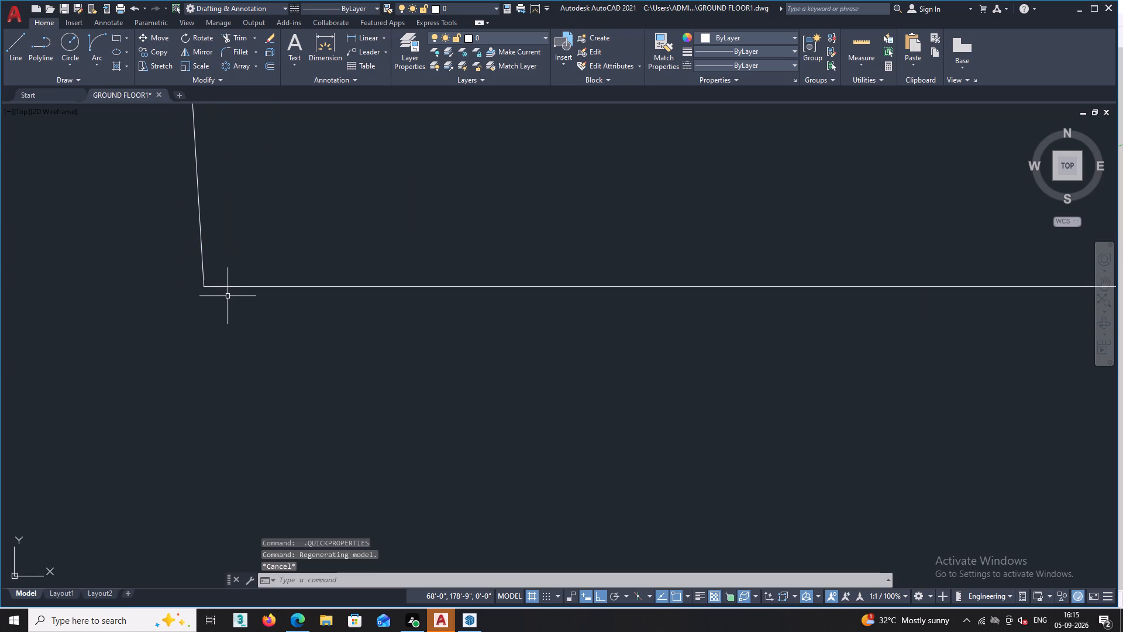
# Delete the vertical east jamb line of the staircase room's north door.
pyautogui.scroll(-11, 226, 297)
pyautogui.scroll(-7, 143, 340)
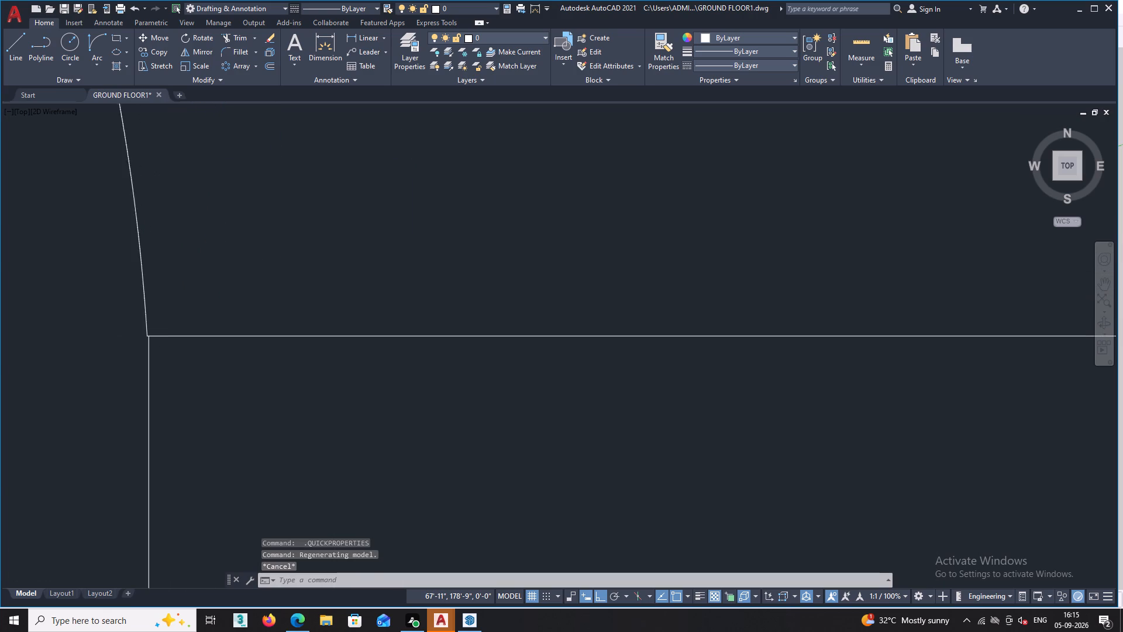
pyautogui.scroll(-4, 142, 337)
pyautogui.moveTo(90, 338); pyautogui.dragTo(406, 336, button='middle')
pyautogui.scroll(2, 460, 345)
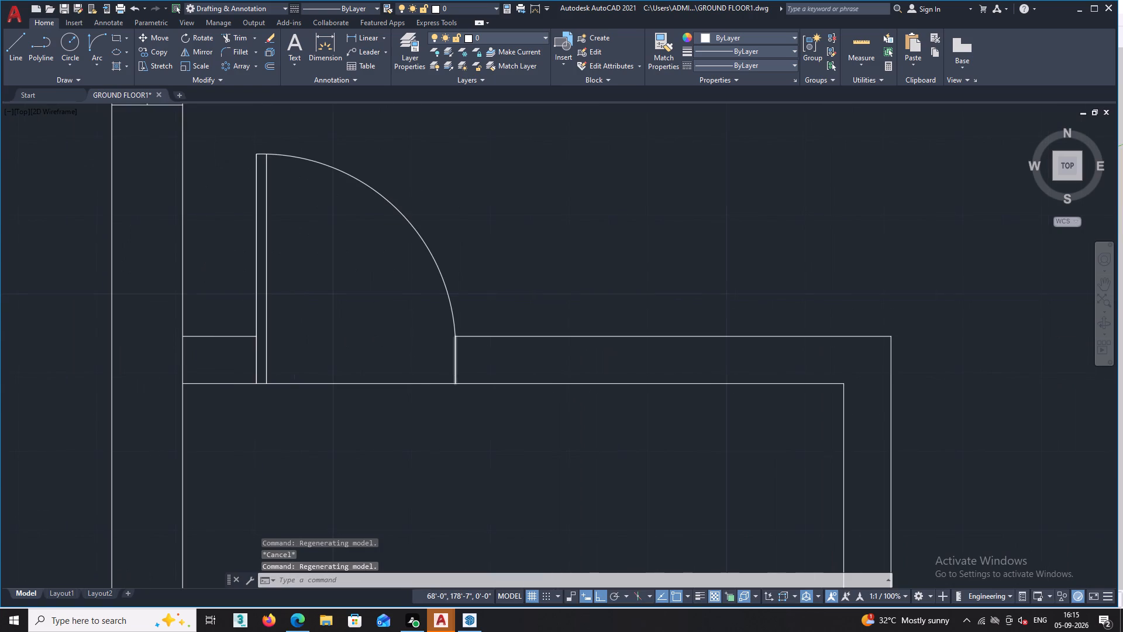
pyautogui.scroll(3, 461, 345)
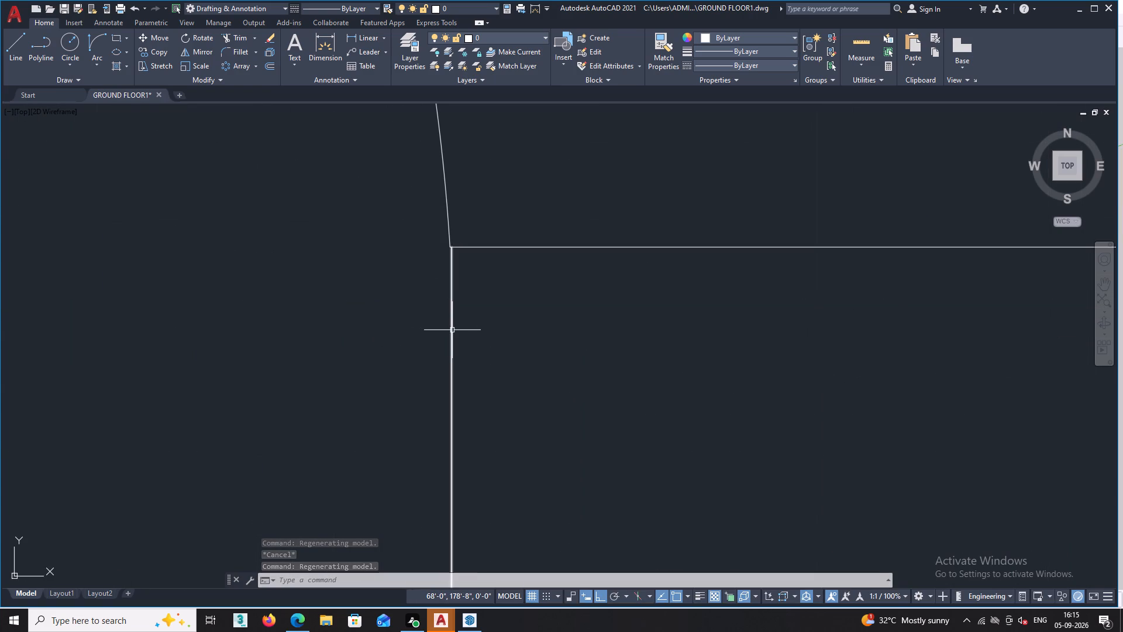
pyautogui.click(452, 330)
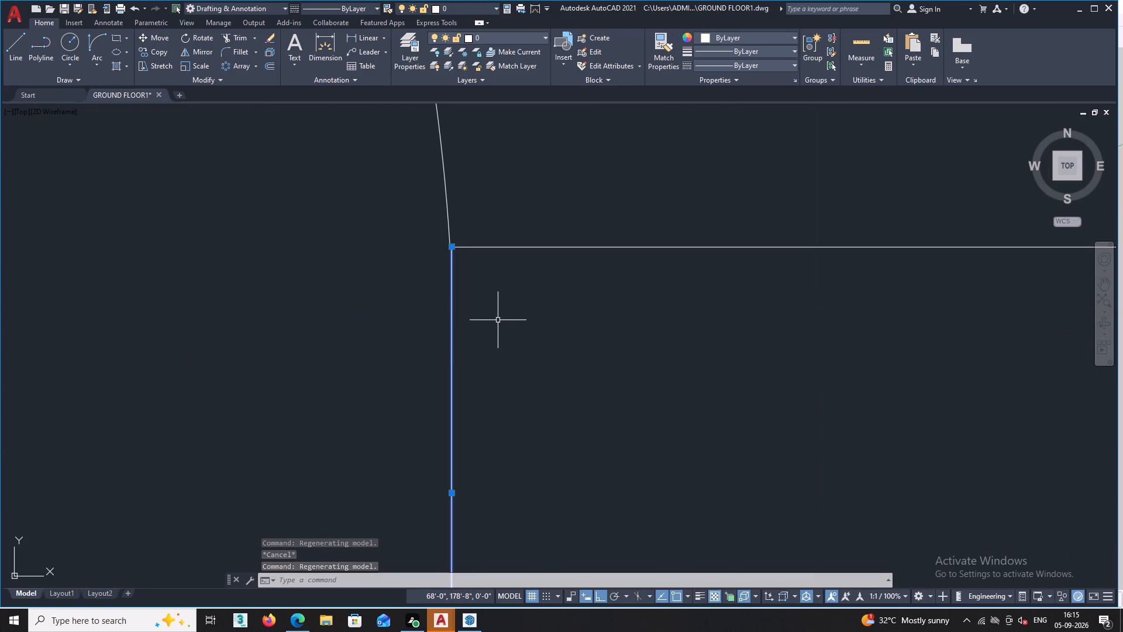
pyautogui.press('Delete')
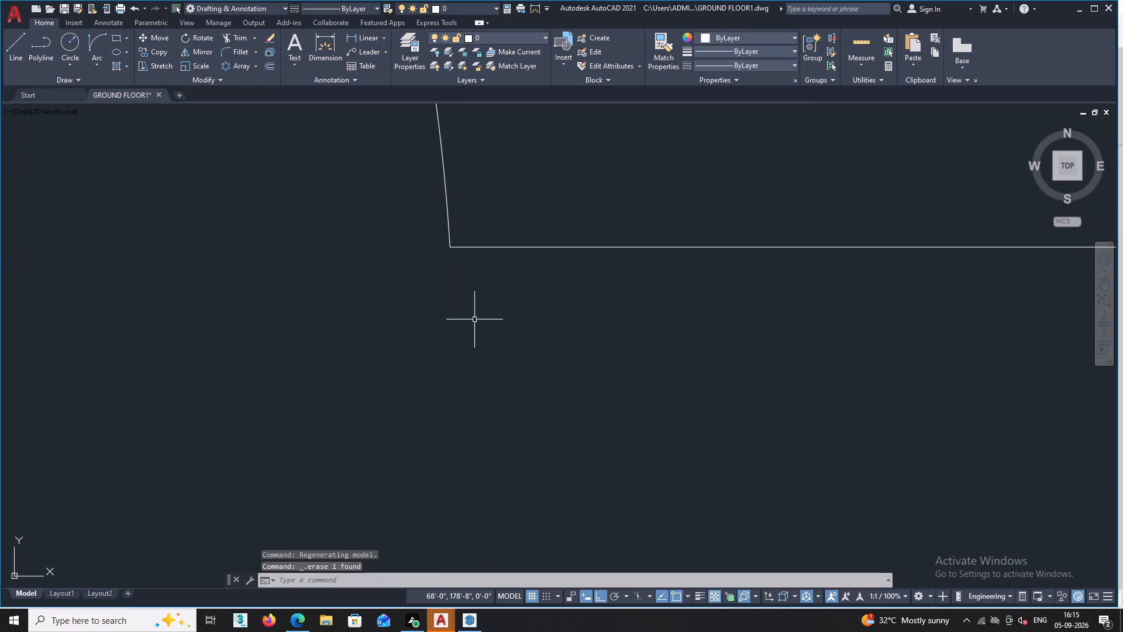
# Draw a vertical jamb line from the swing arc's lower end down to the south face of the staircase room's north wall.
pyautogui.write('L')
pyautogui.press('space')
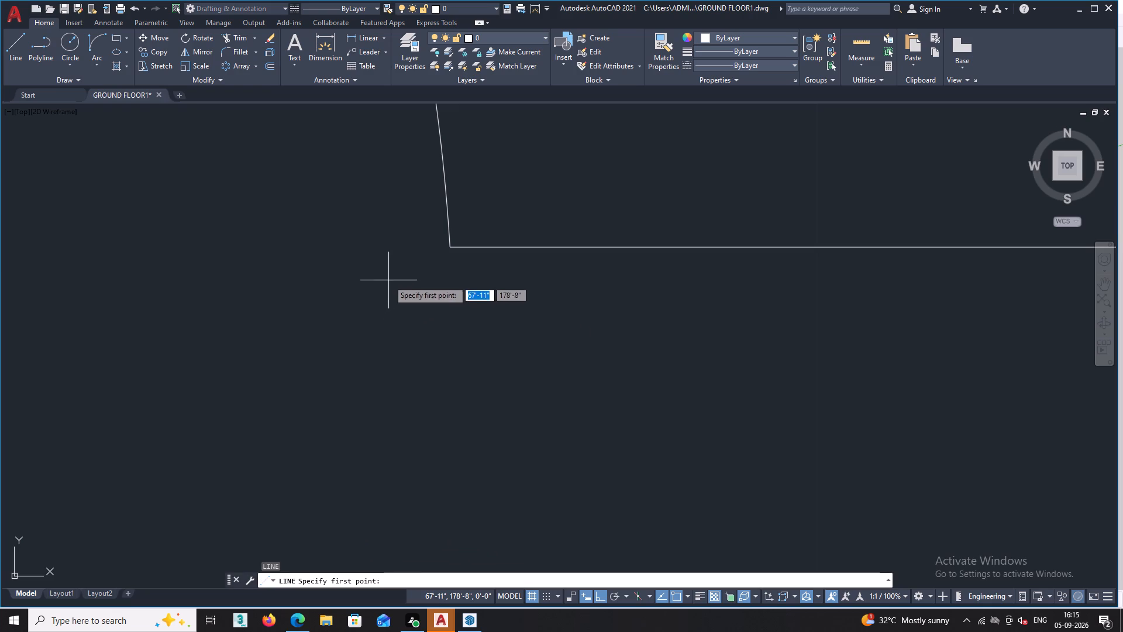
pyautogui.doubleClick(450, 248)
pyautogui.scroll(-6, 429, 472)
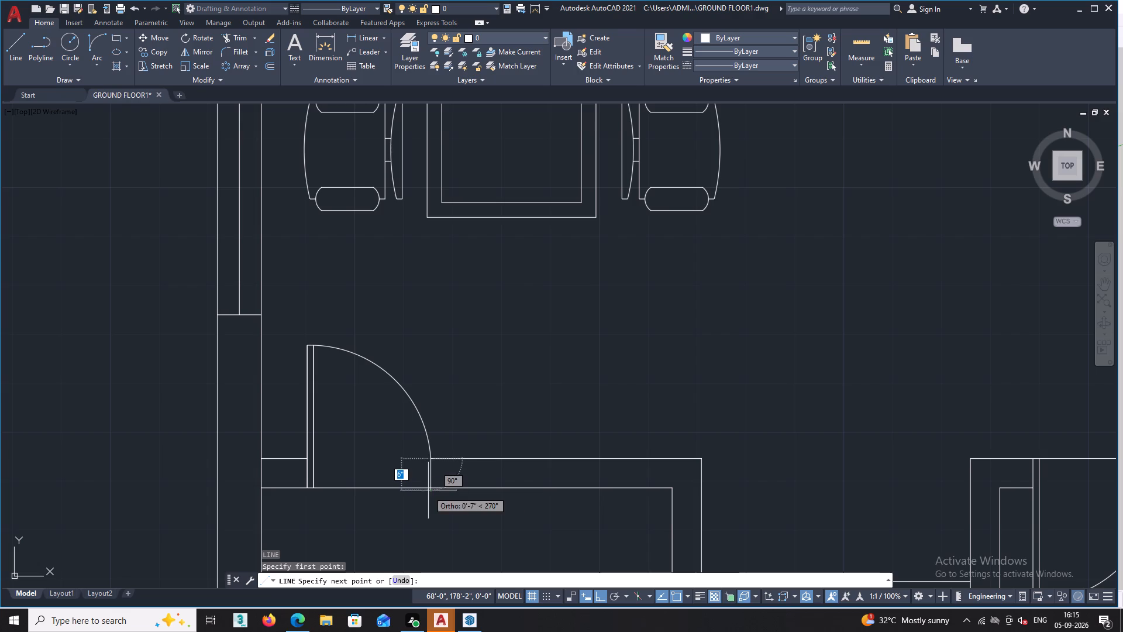
pyautogui.doubleClick(432, 489)
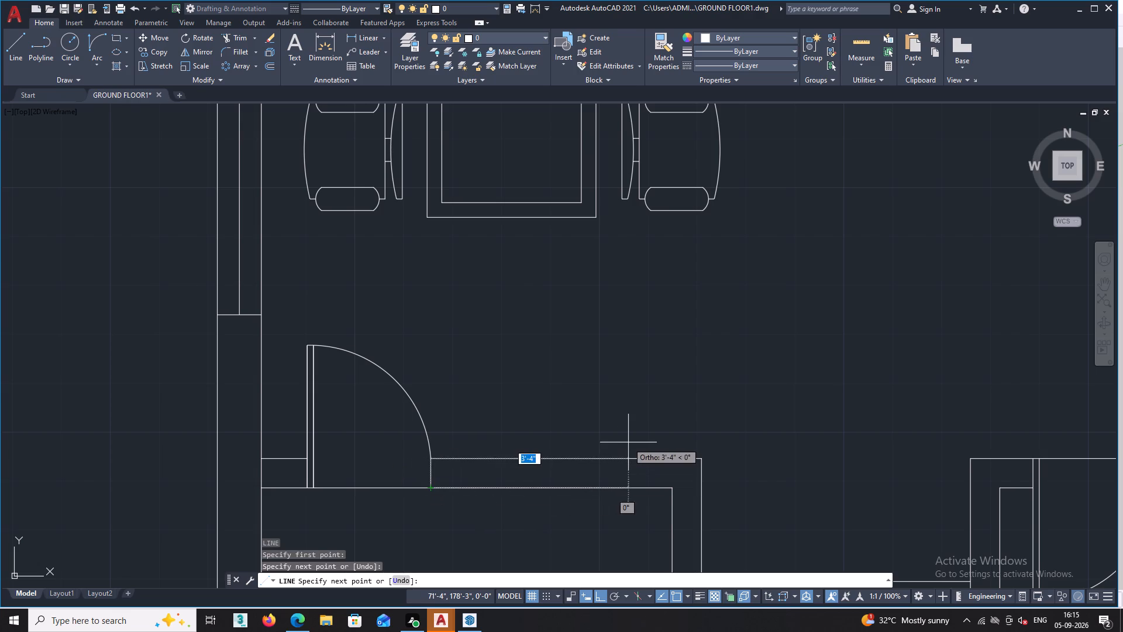
pyautogui.press('Escape')
# Examine the living room, east bedroom and kitchen doors for how their leaves and swing arcs meet the jambs.
pyautogui.scroll(-3, 628, 442)
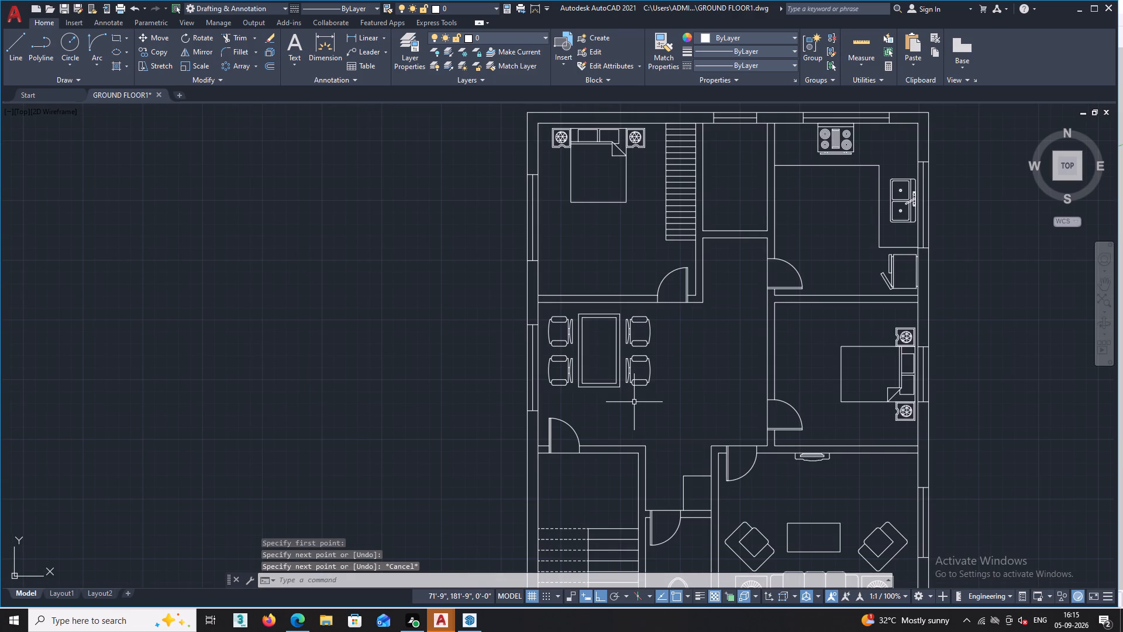
pyautogui.scroll(-3, 674, 414)
pyautogui.scroll(3, 622, 492)
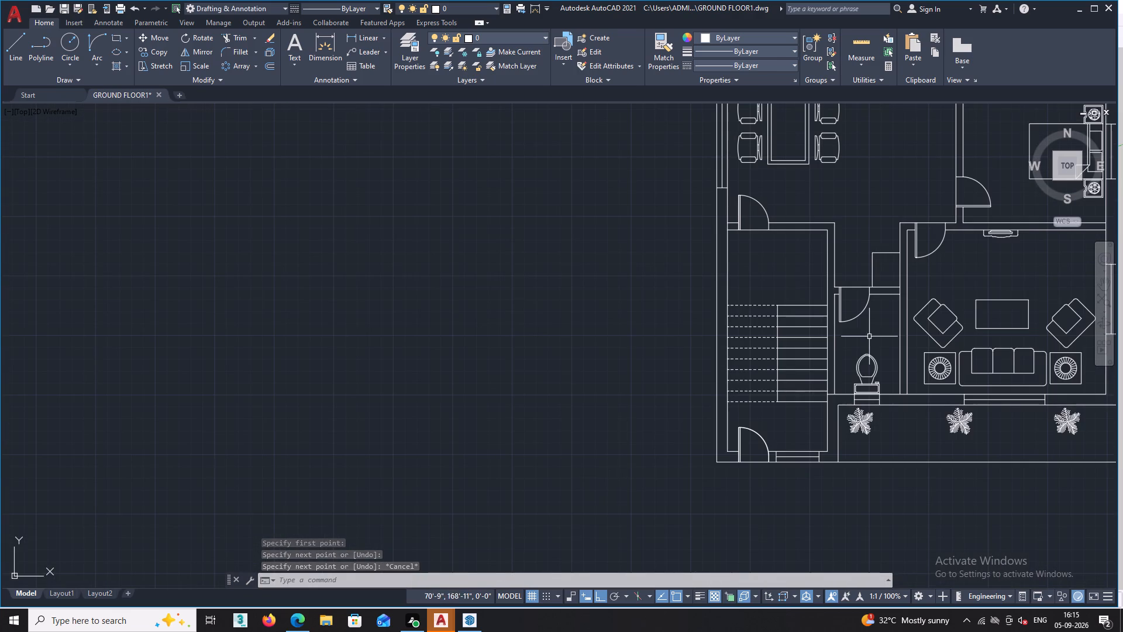
pyautogui.moveTo(893, 314); pyautogui.dragTo(252, 406, button='middle')
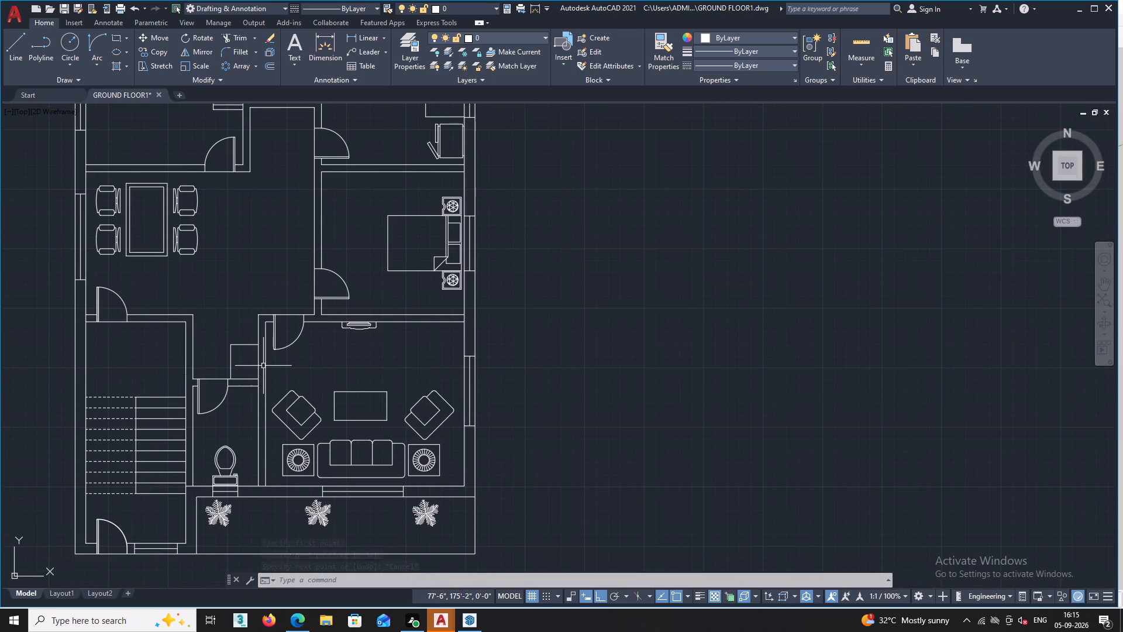
pyautogui.scroll(2, 280, 352)
pyautogui.scroll(6, 337, 269)
pyautogui.scroll(-9, 342, 291)
pyautogui.scroll(4, 350, 289)
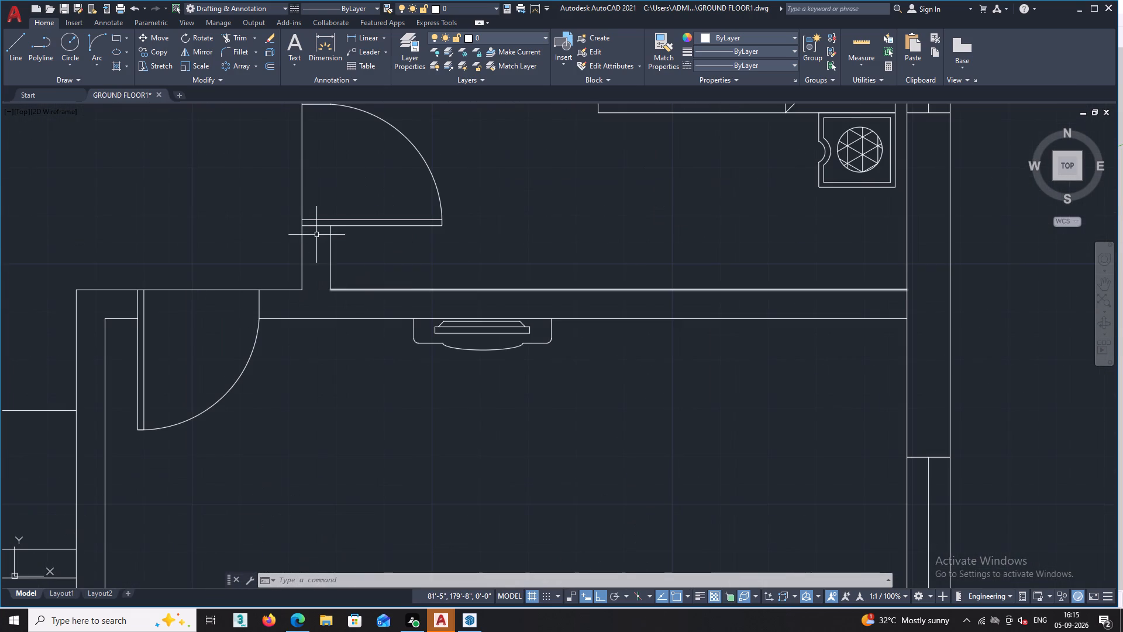
pyautogui.moveTo(319, 236); pyautogui.dragTo(379, 379, button='middle')
pyautogui.scroll(3, 360, 232)
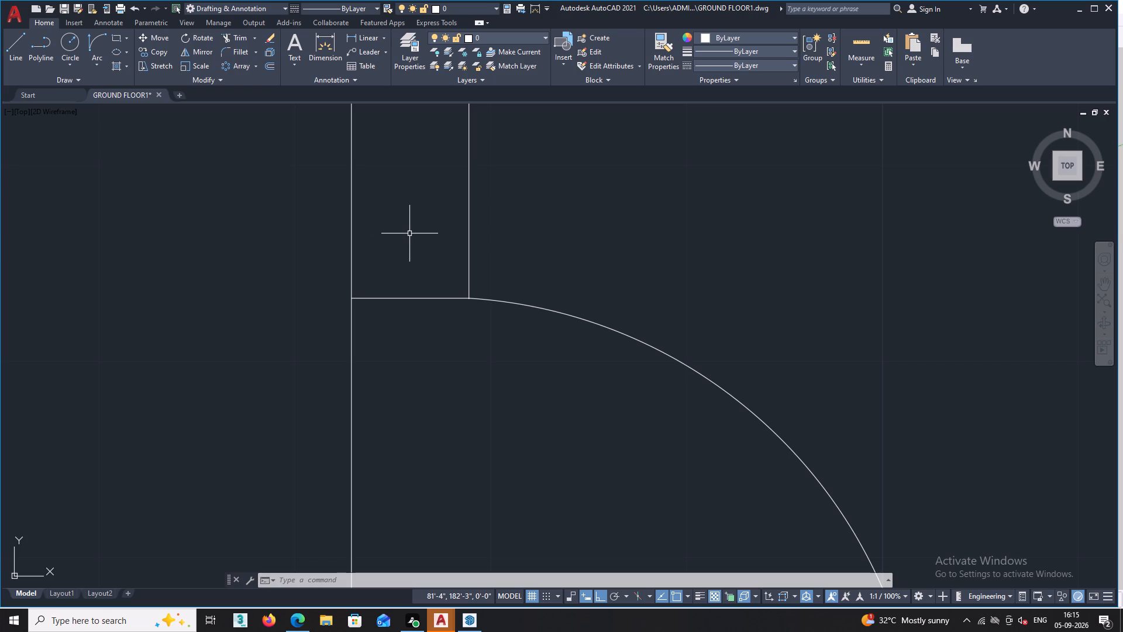
pyautogui.scroll(-6, 409, 235)
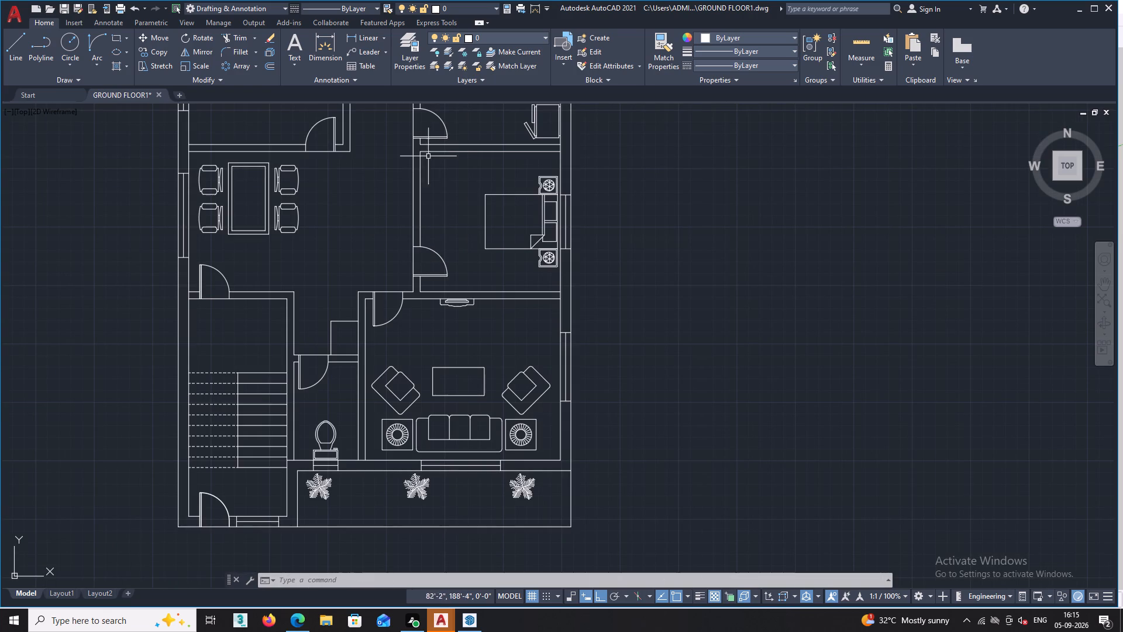
pyautogui.scroll(10, 306, 137)
pyautogui.scroll(-14, 322, 156)
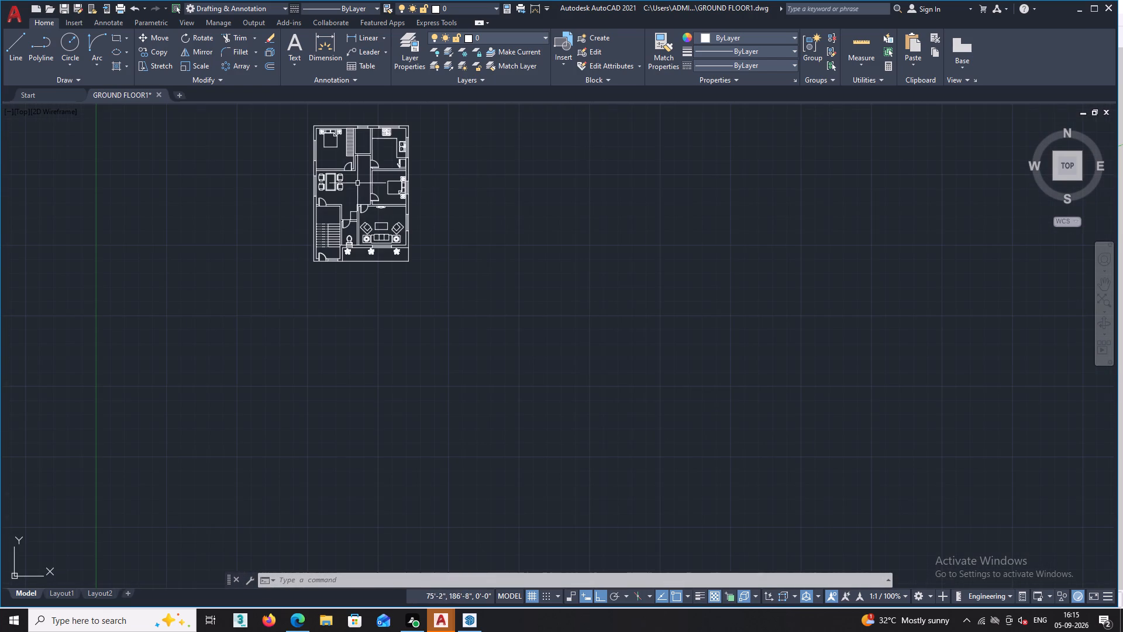
pyautogui.scroll(6, 380, 164)
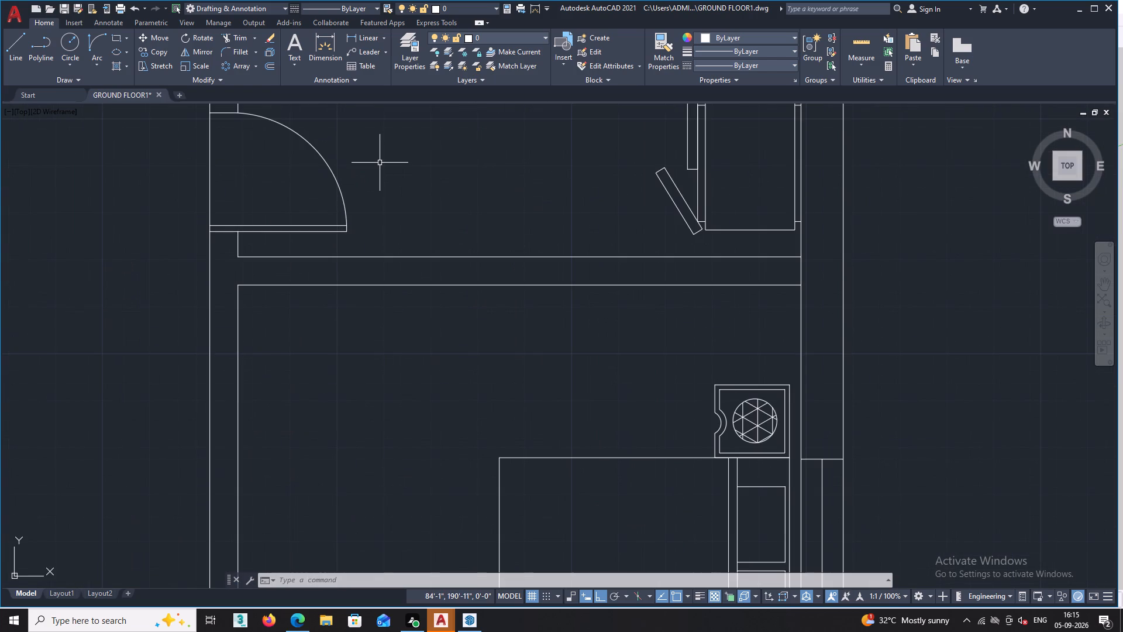
pyautogui.scroll(1, 383, 162)
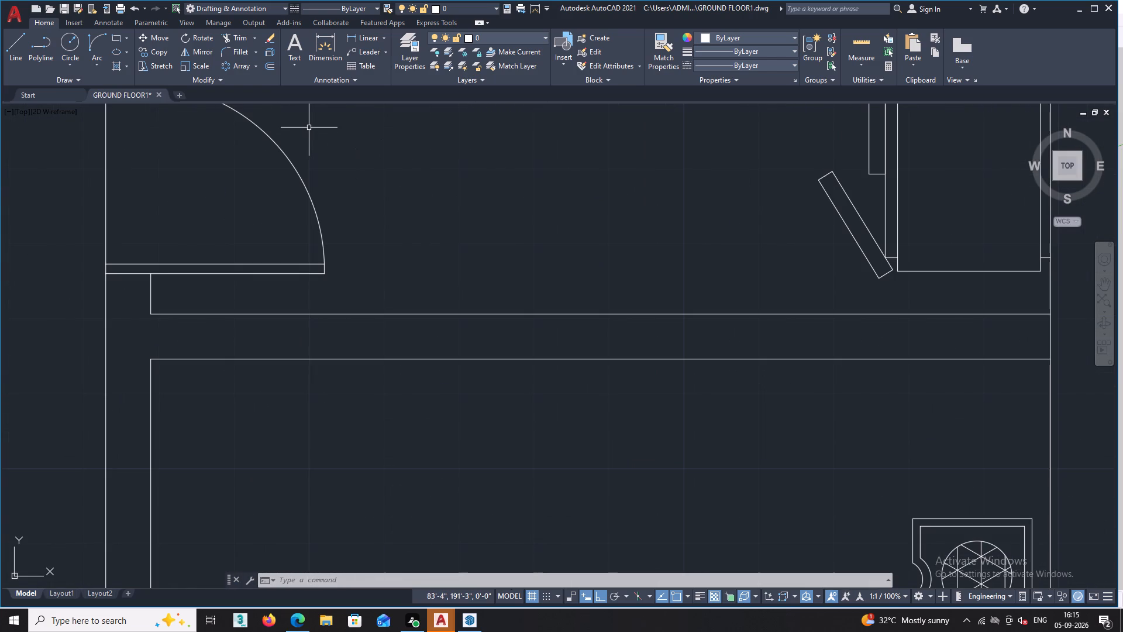
# Hatch the planting strip along the plan's south side, around the three plants, with the GRASS pattern.
pyautogui.scroll(-3, 302, 136)
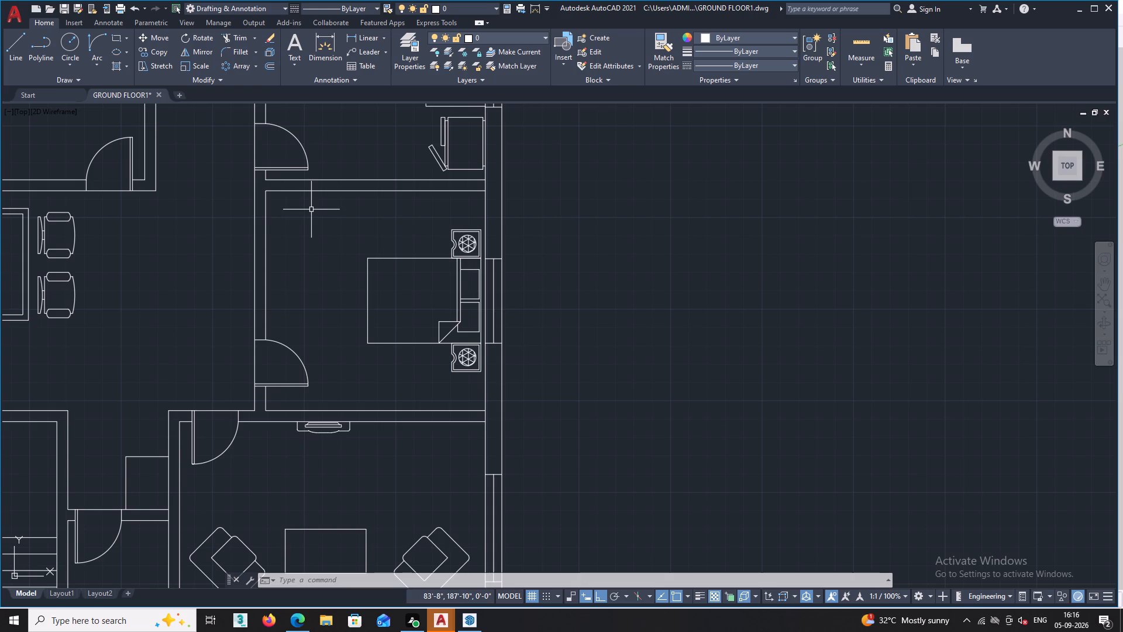
pyautogui.scroll(-2, 311, 211)
pyautogui.moveTo(276, 238); pyautogui.dragTo(502, 259, button='middle')
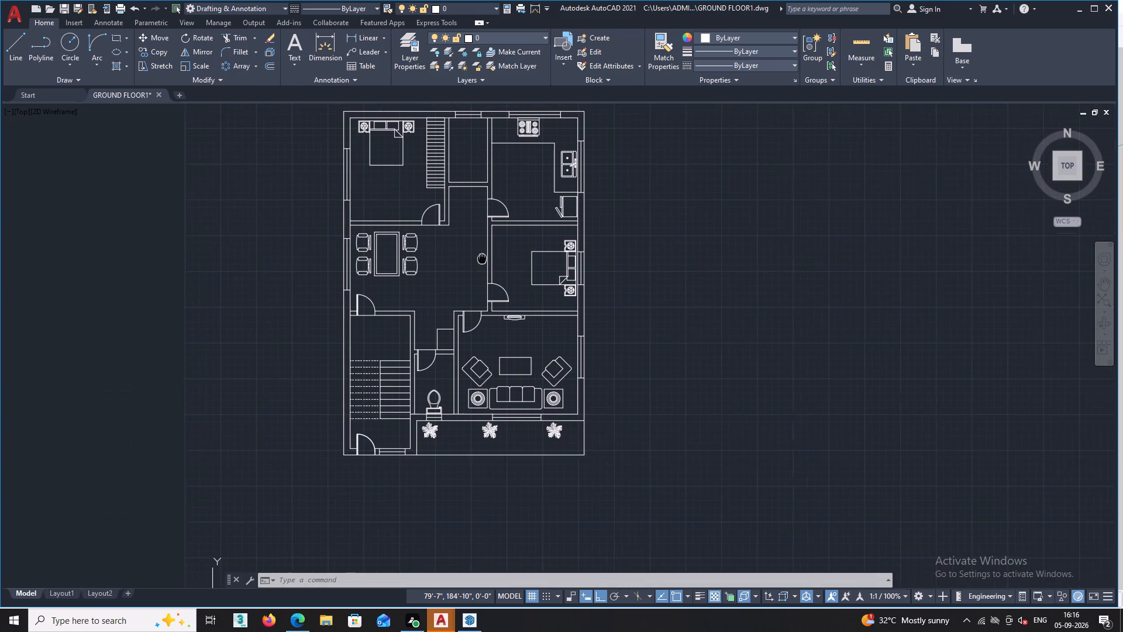
pyautogui.moveTo(502, 259); pyautogui.dragTo(507, 263, button='middle')
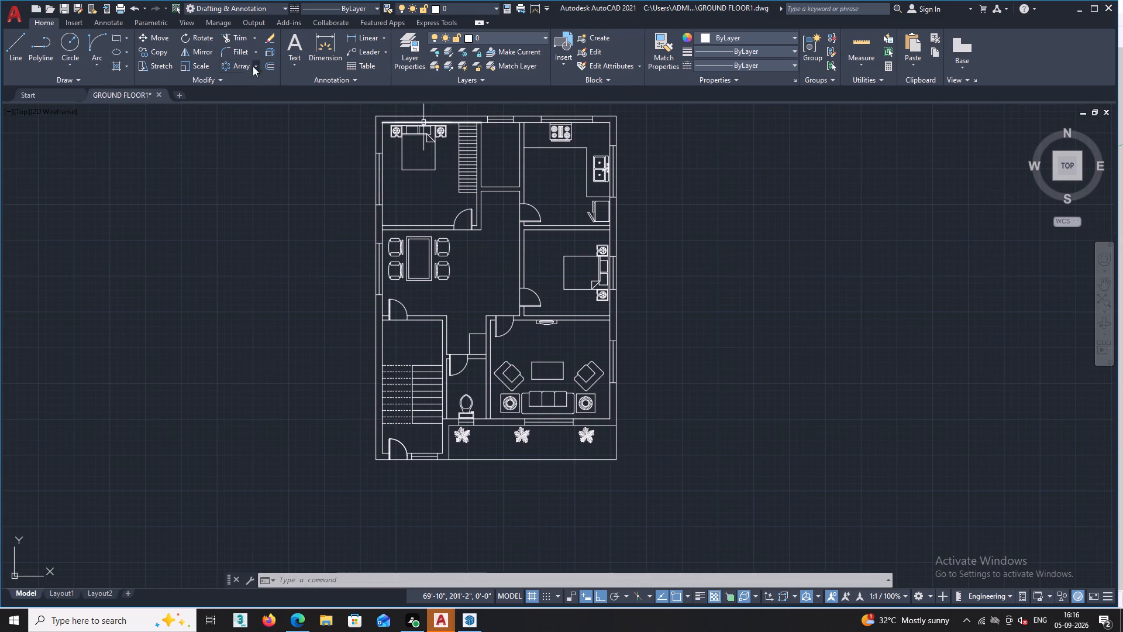
pyautogui.write('H')
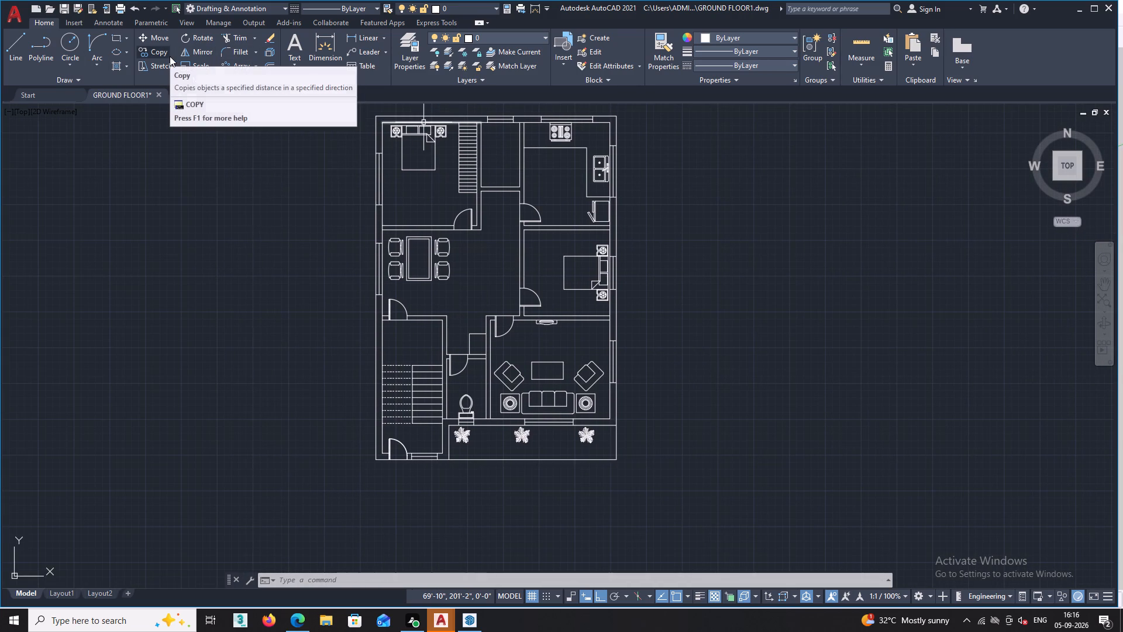
pyautogui.press('space')
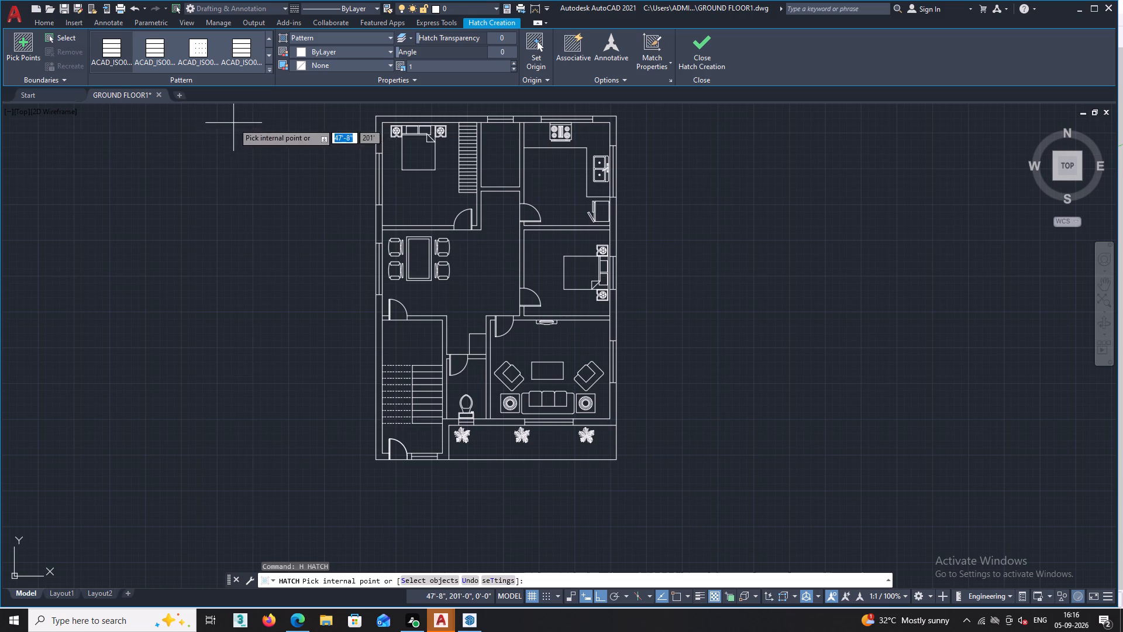
pyautogui.doubleClick(268, 68)
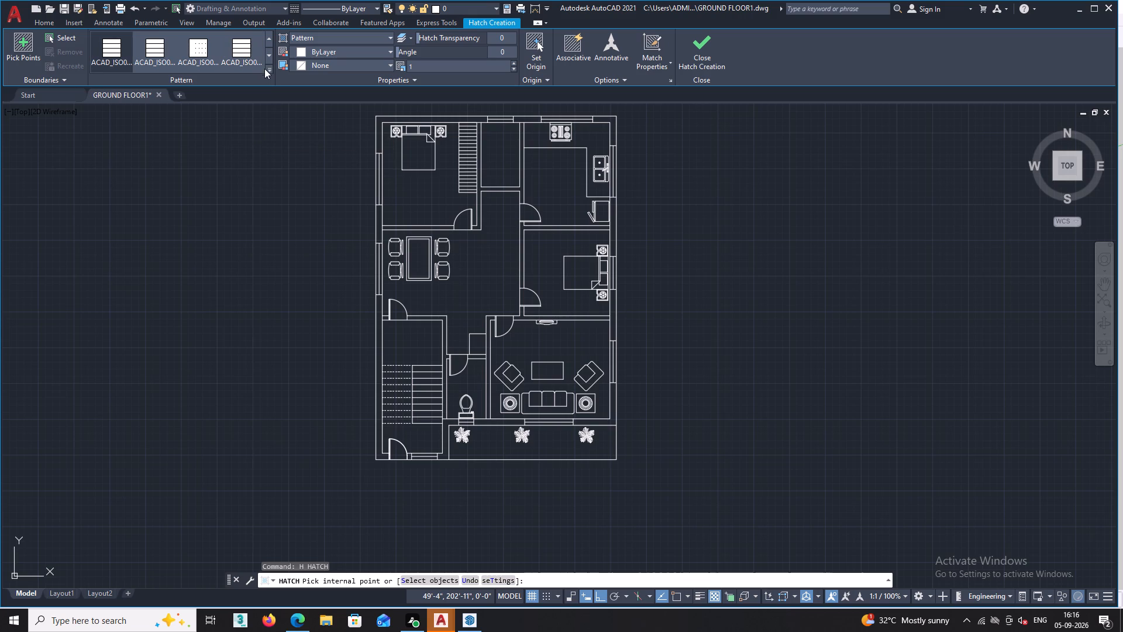
pyautogui.click(271, 68)
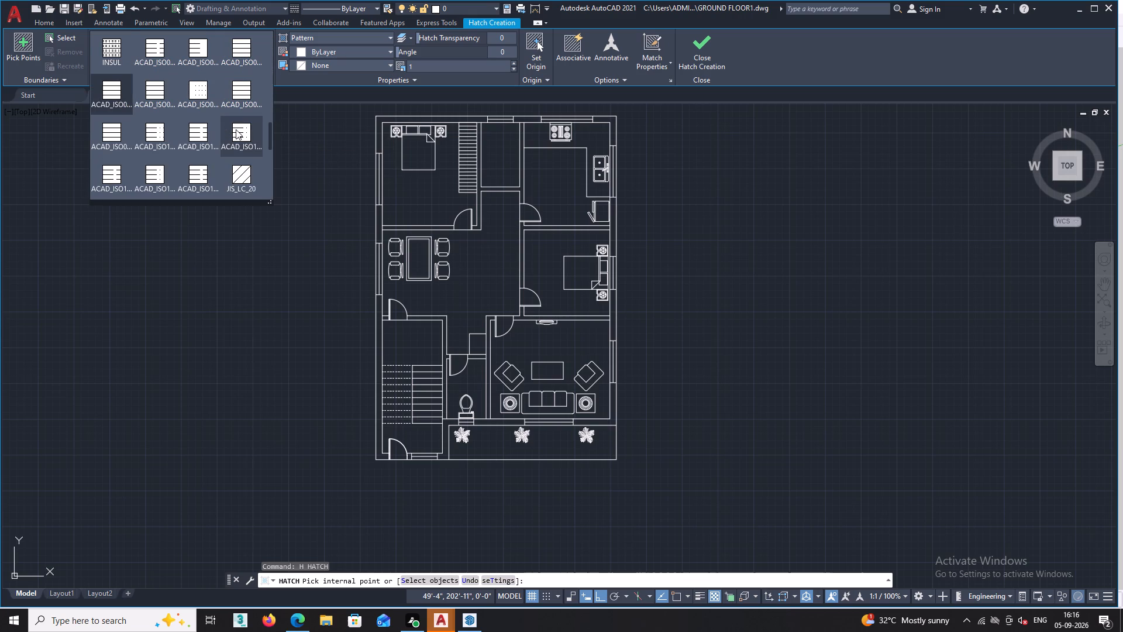
pyautogui.scroll(-4, 236, 129)
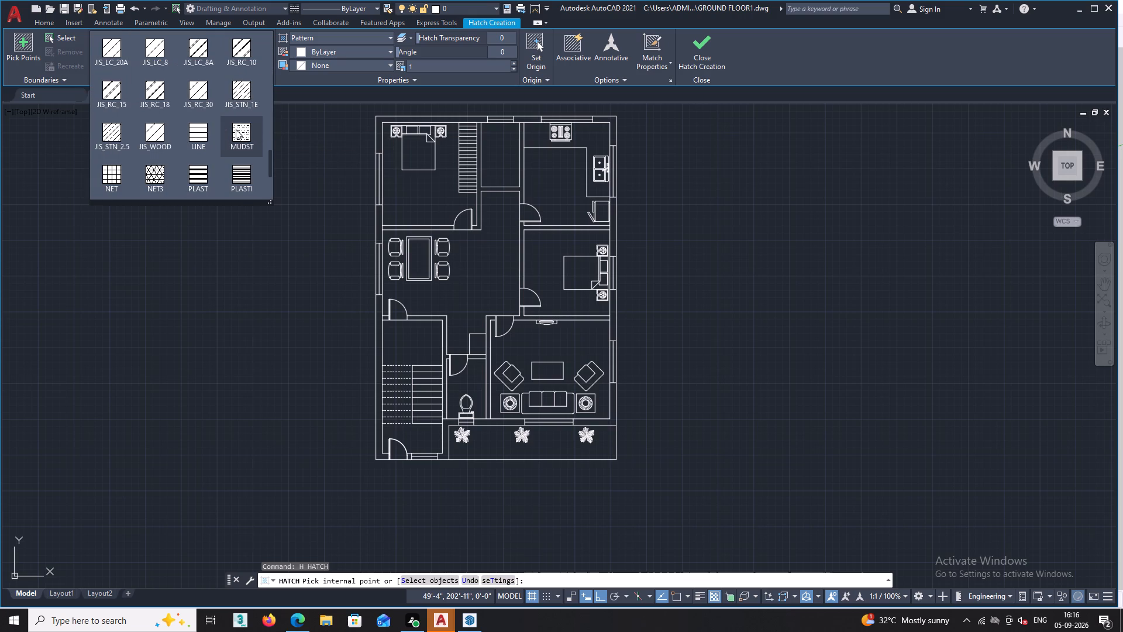
pyautogui.scroll(-2, 236, 129)
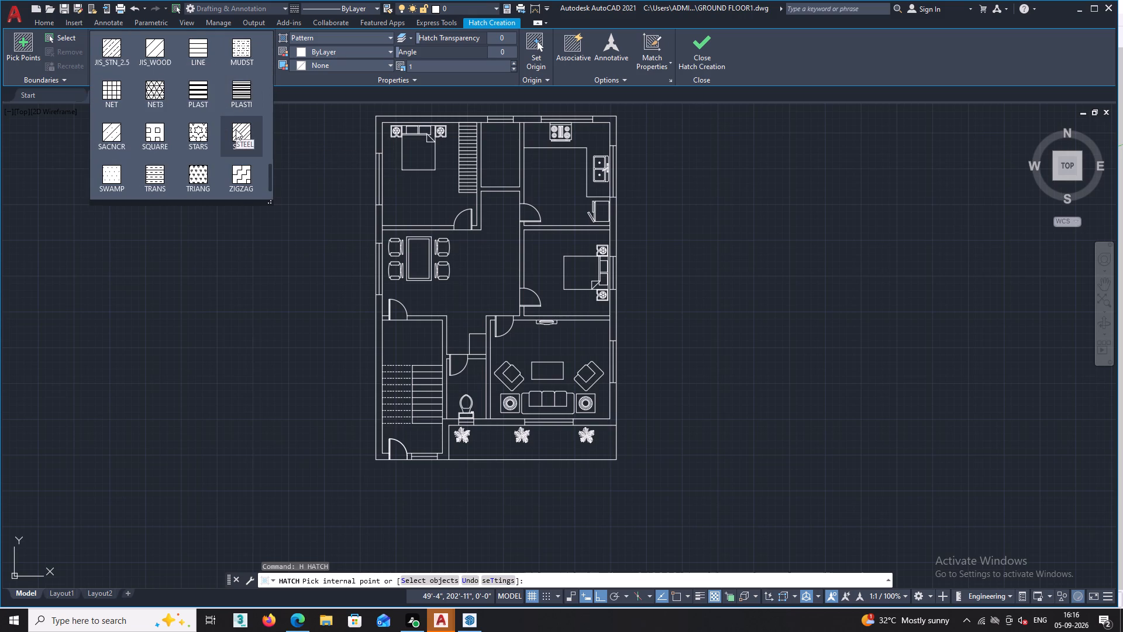
pyautogui.scroll(-2, 220, 150)
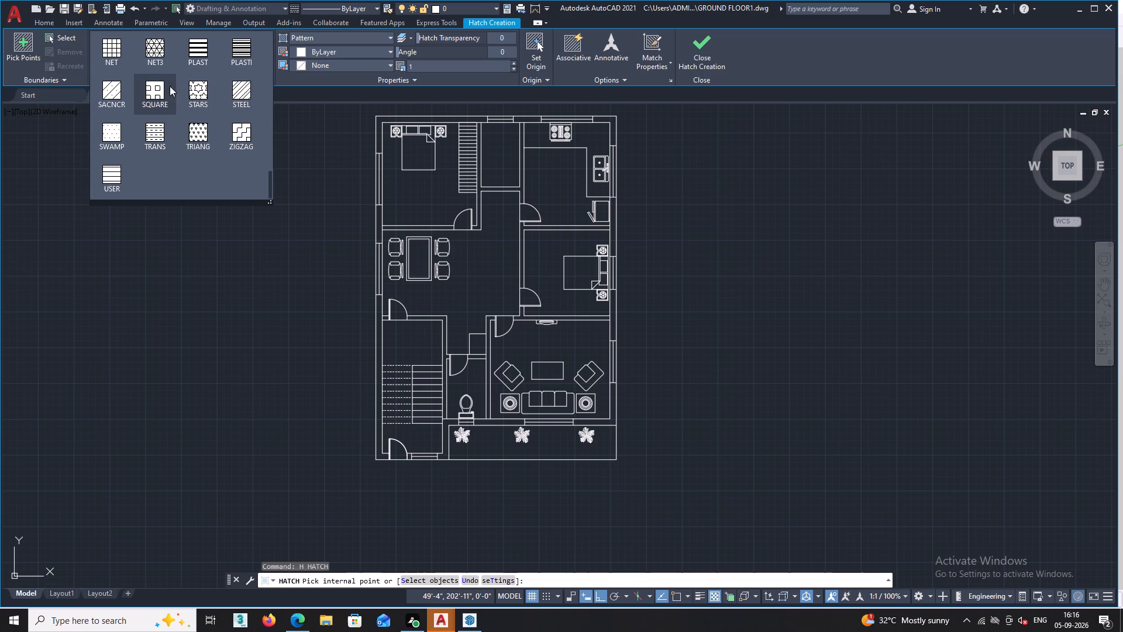
pyautogui.scroll(1, 188, 86)
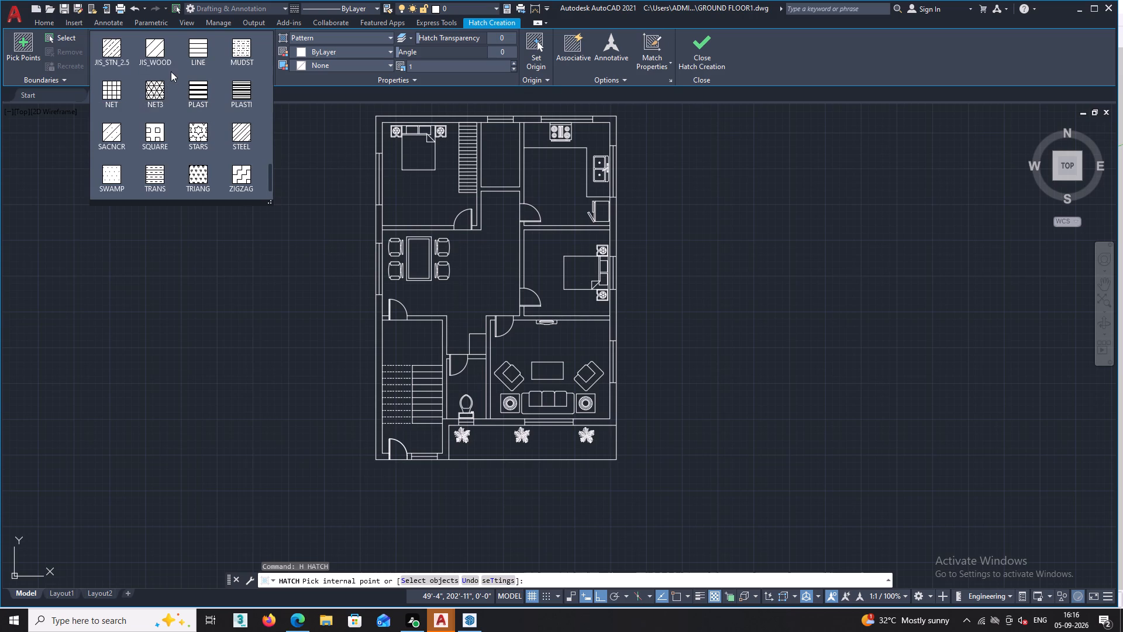
pyautogui.scroll(2, 171, 70)
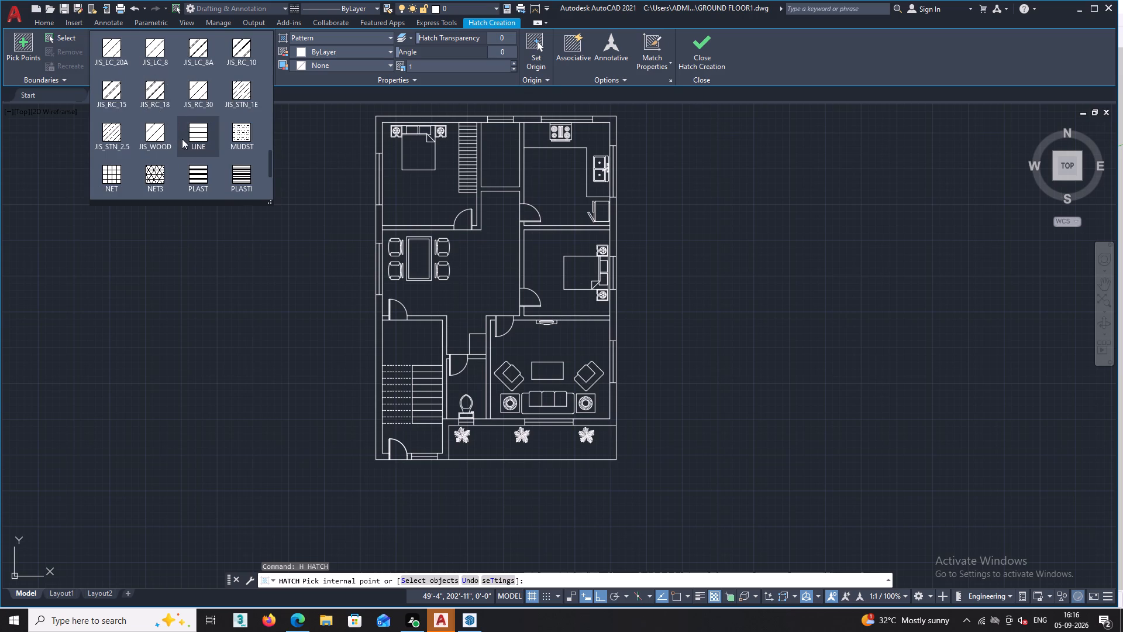
pyautogui.scroll(1, 190, 119)
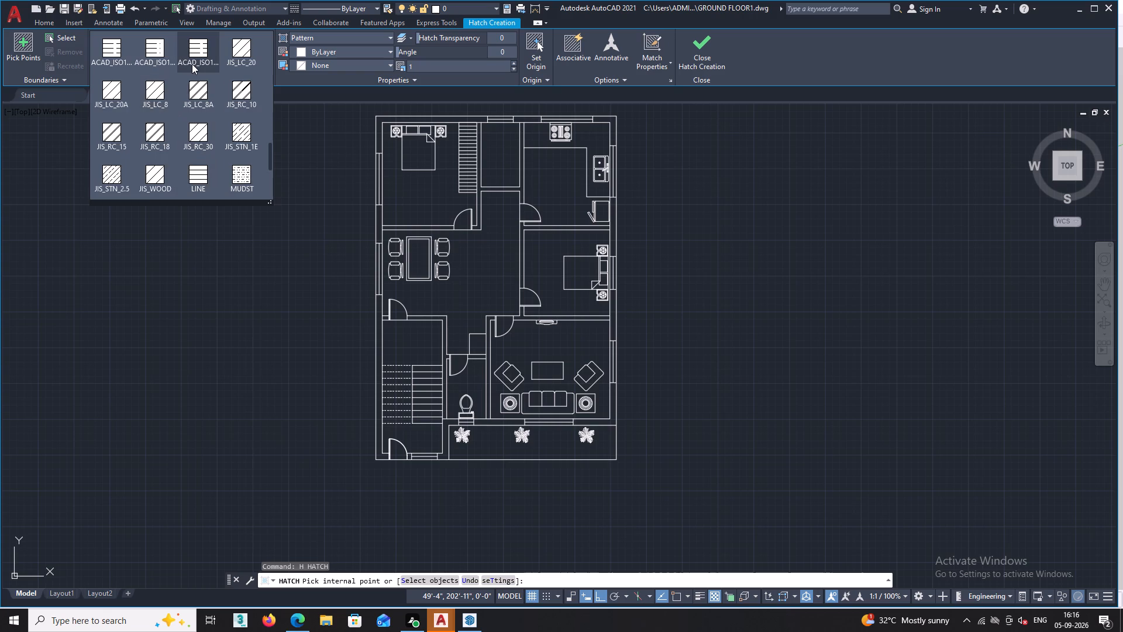
pyautogui.scroll(4, 192, 64)
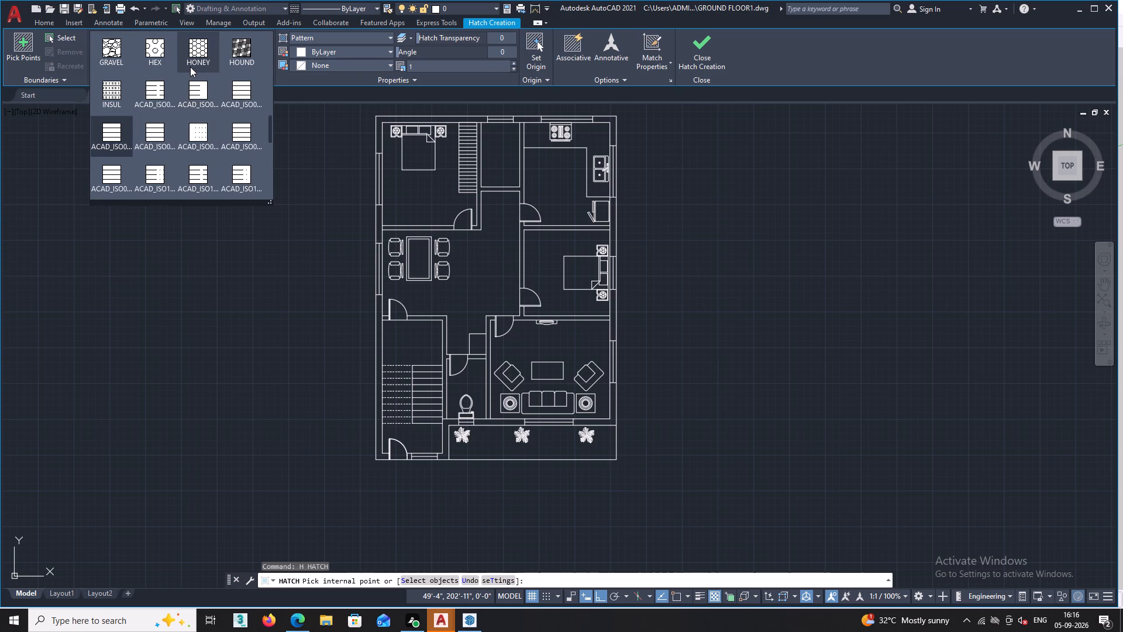
pyautogui.scroll(2, 171, 60)
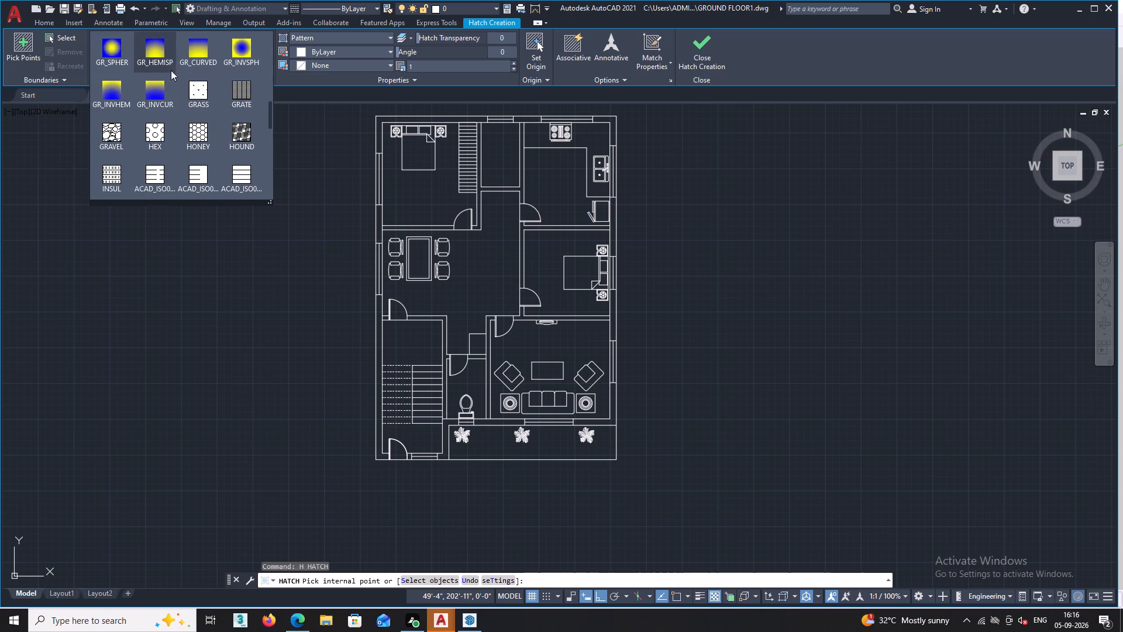
pyautogui.doubleClick(199, 92)
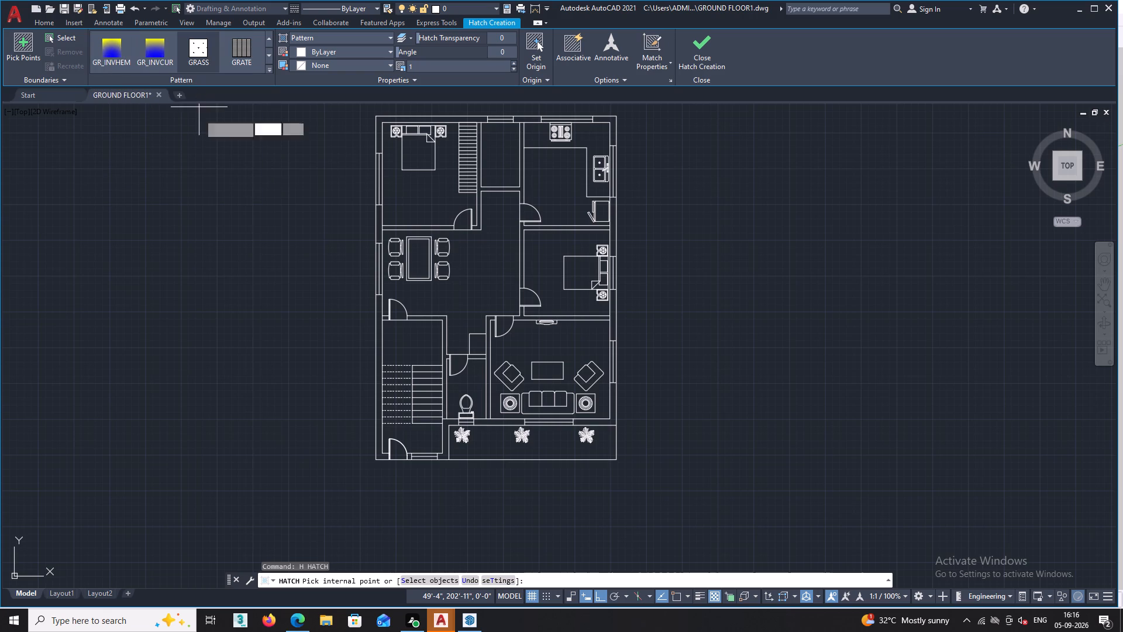
pyautogui.click(489, 445)
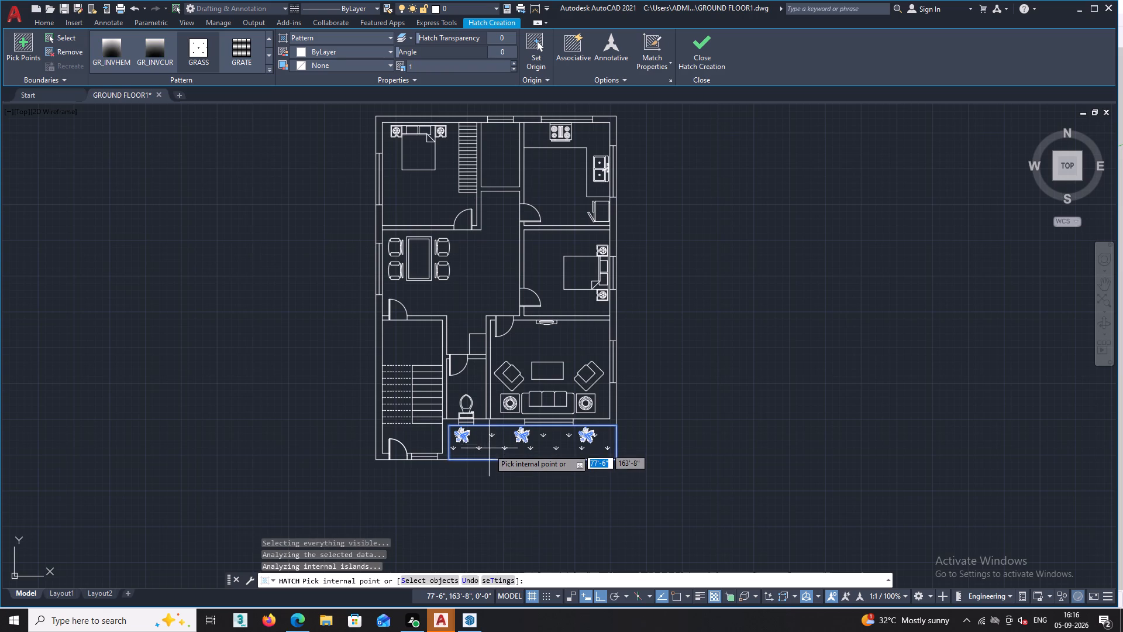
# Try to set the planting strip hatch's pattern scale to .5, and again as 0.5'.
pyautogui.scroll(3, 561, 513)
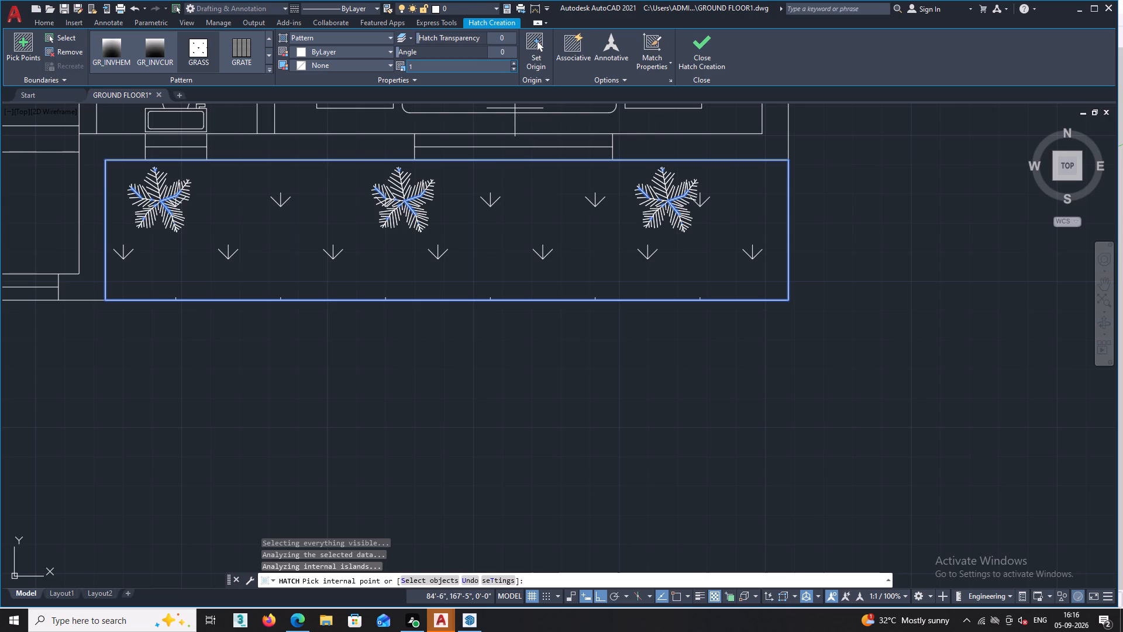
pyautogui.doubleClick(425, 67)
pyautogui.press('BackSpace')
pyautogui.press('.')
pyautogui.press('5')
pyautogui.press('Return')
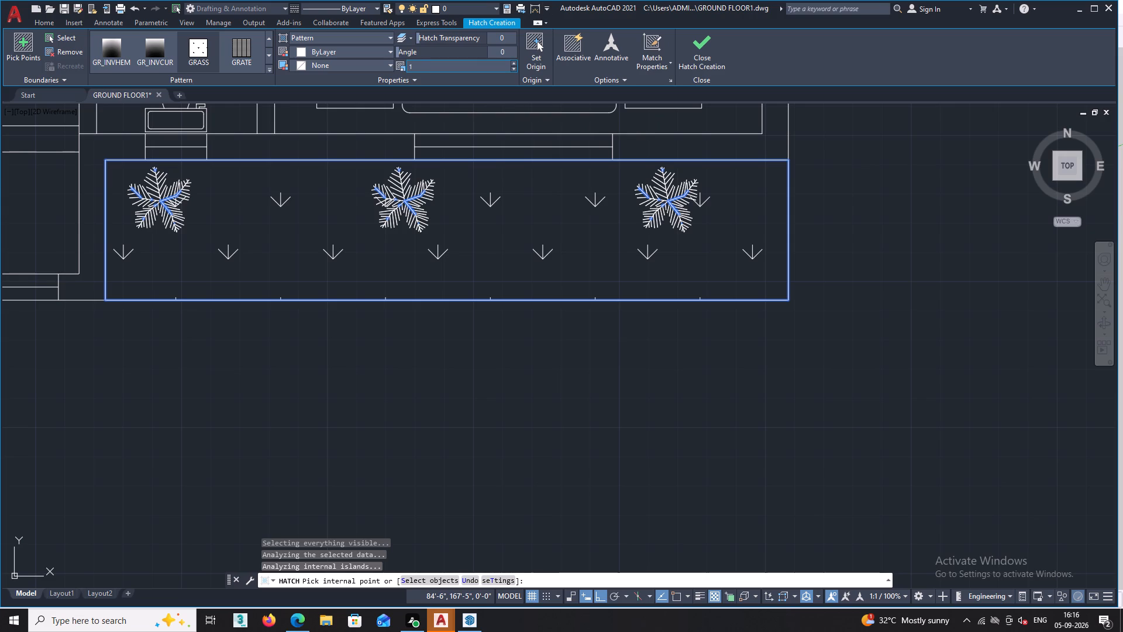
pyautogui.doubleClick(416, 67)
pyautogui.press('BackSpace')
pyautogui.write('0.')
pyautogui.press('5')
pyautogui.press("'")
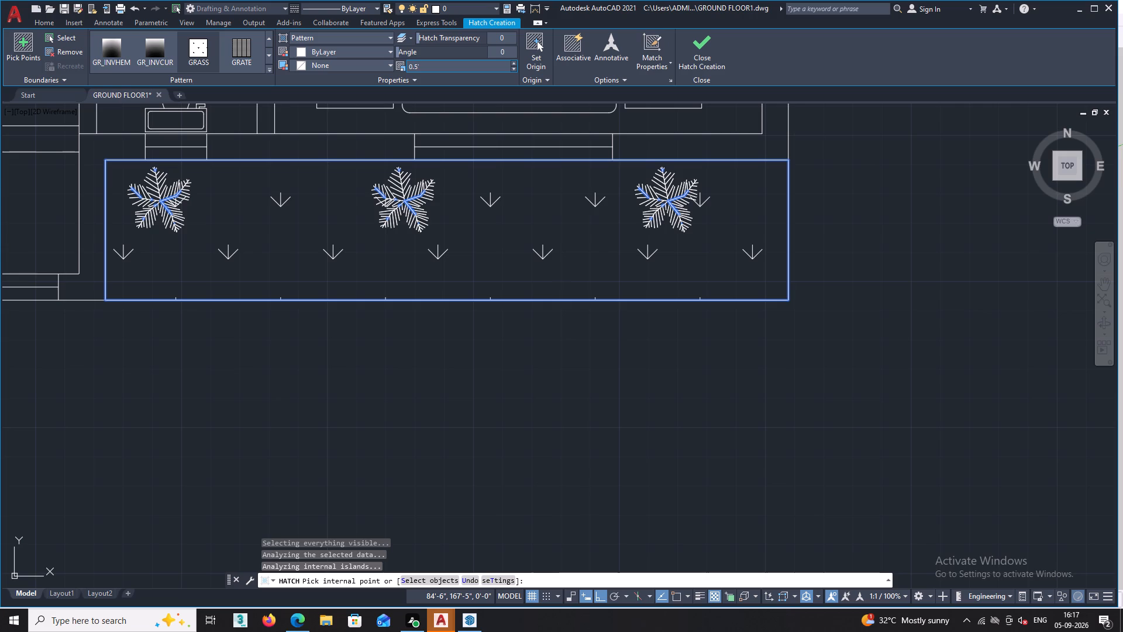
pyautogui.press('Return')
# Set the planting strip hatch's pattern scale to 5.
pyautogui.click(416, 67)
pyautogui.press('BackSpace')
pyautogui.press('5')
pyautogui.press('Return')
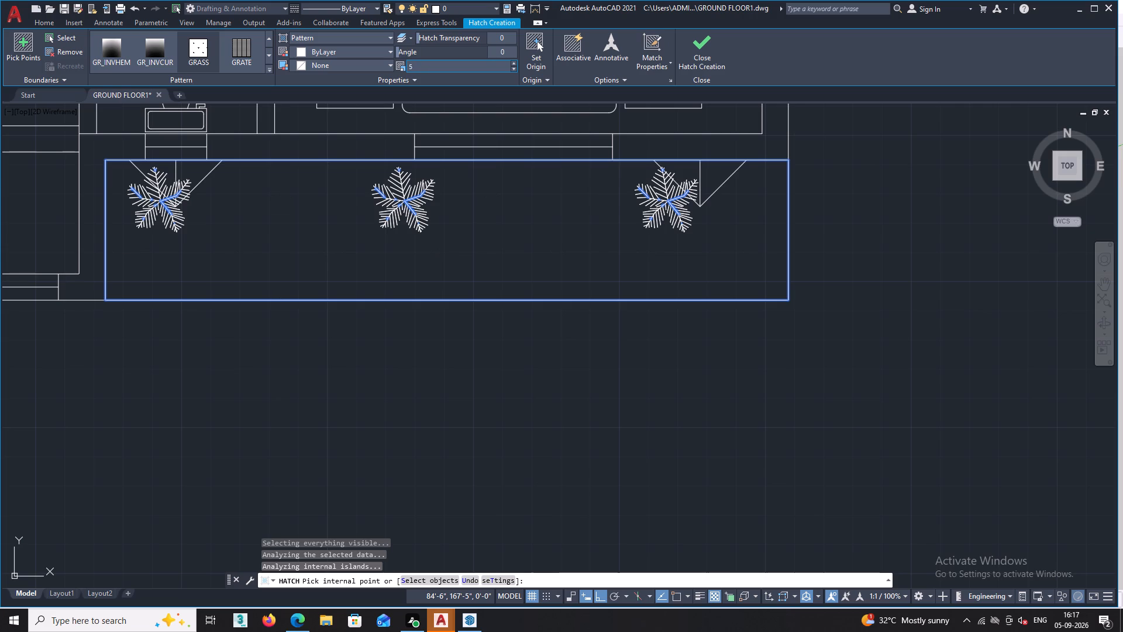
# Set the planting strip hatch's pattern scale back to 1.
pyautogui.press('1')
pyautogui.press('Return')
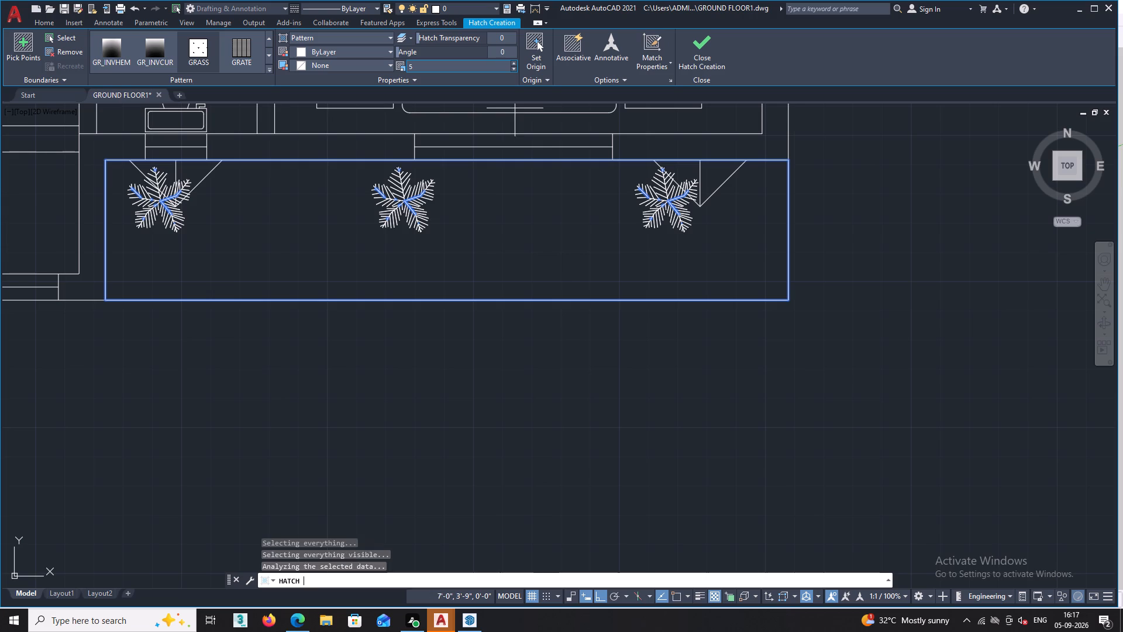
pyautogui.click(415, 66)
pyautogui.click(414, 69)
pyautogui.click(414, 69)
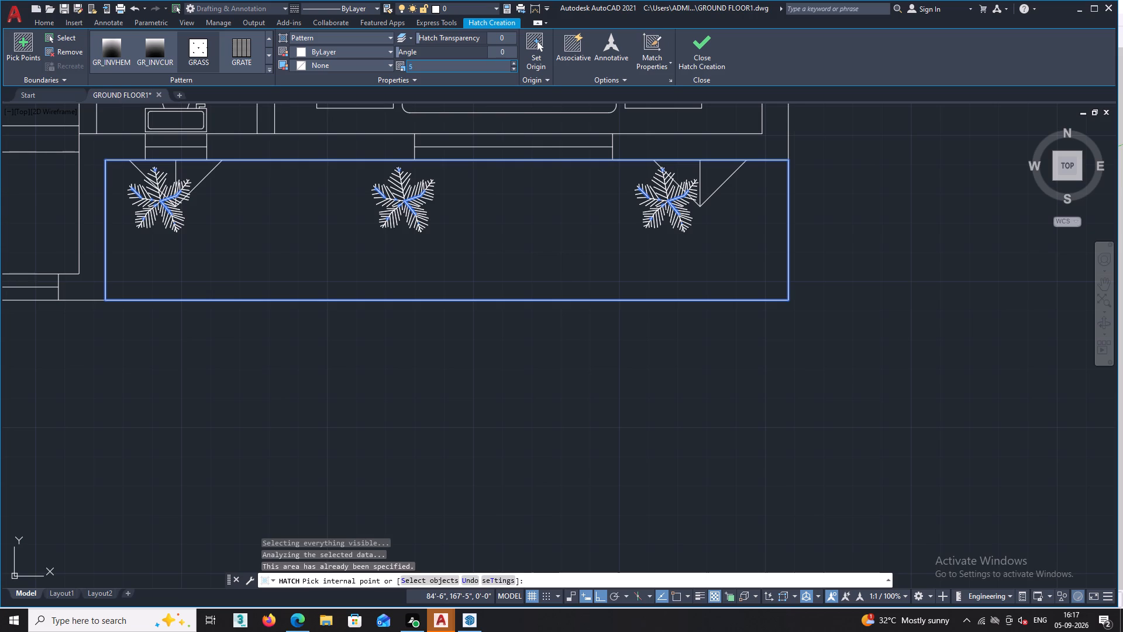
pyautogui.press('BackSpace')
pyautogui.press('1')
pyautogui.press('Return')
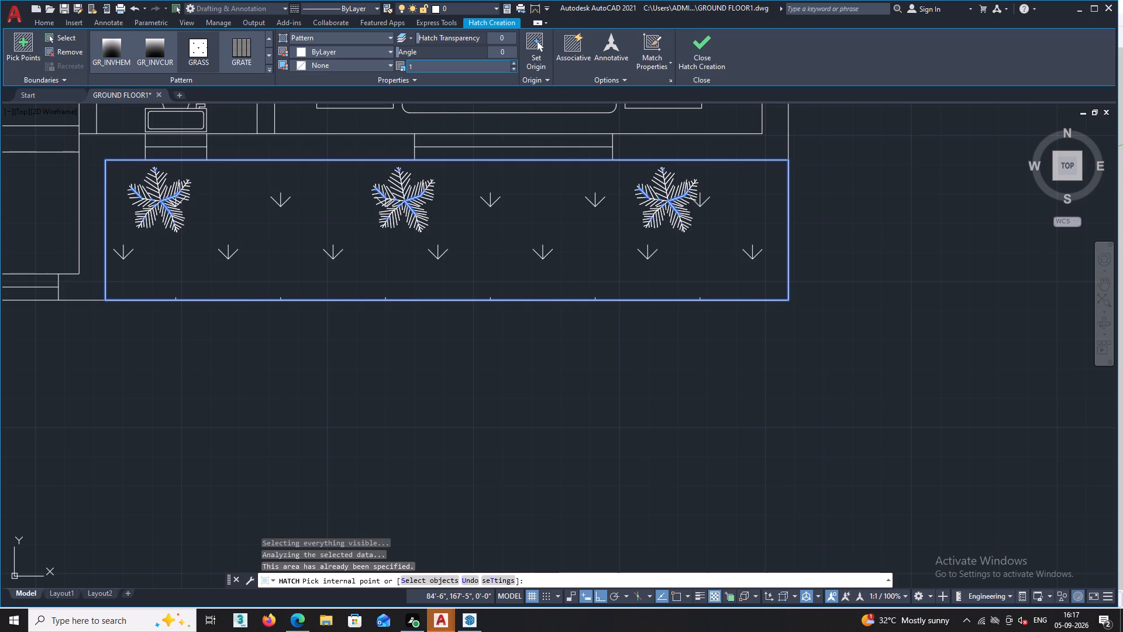
# Try to set the planting strip hatch's pattern scale to C.5, and finish creating the hatch.
pyautogui.click(414, 69)
pyautogui.press('BackSpace')
pyautogui.press('BackSpace')
pyautogui.press('c')
pyautogui.press('.')
pyautogui.press('5')
pyautogui.press('Return')
pyautogui.press('Return')
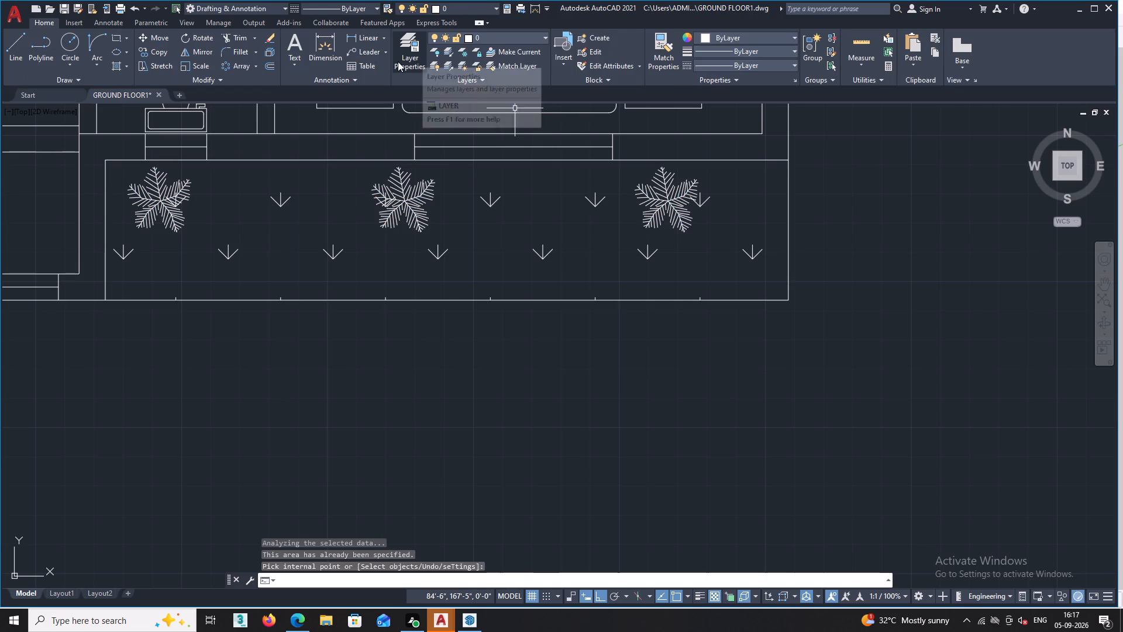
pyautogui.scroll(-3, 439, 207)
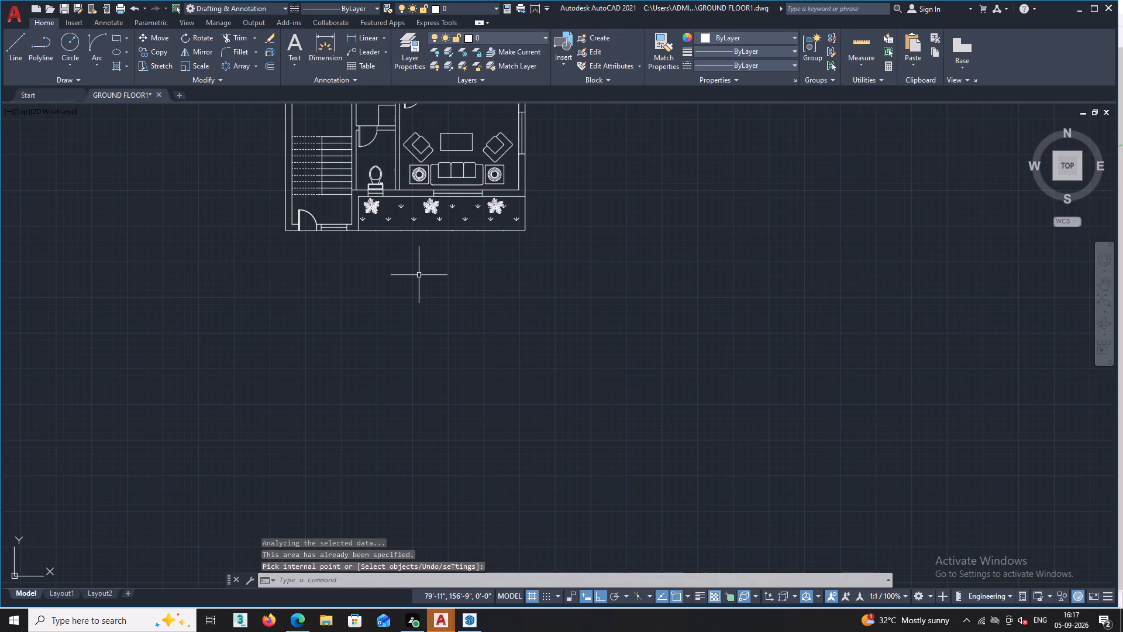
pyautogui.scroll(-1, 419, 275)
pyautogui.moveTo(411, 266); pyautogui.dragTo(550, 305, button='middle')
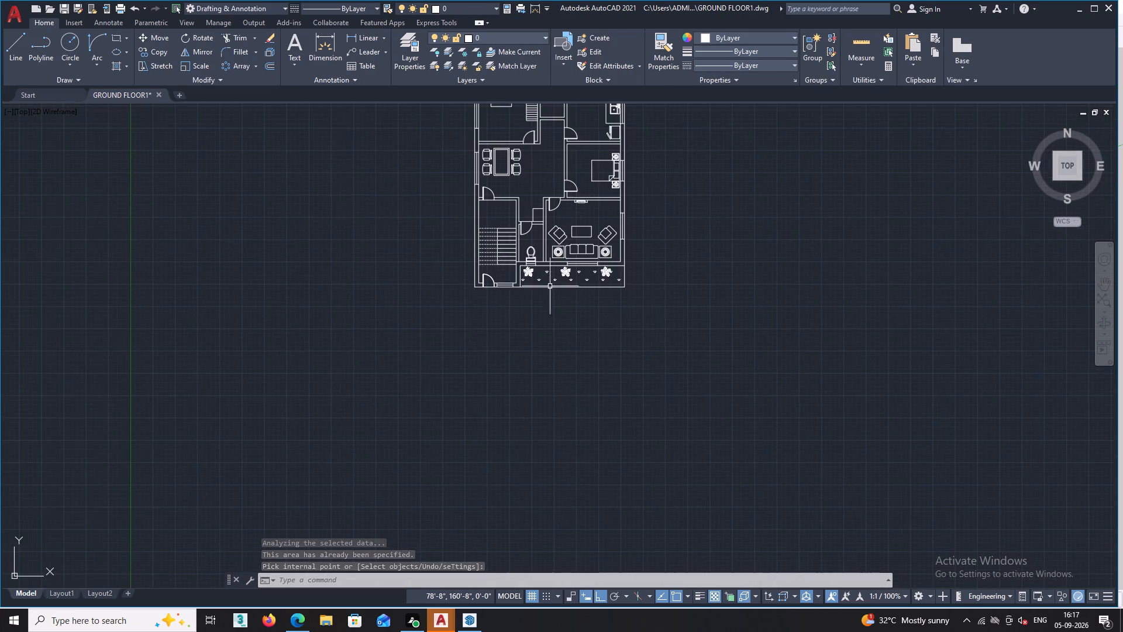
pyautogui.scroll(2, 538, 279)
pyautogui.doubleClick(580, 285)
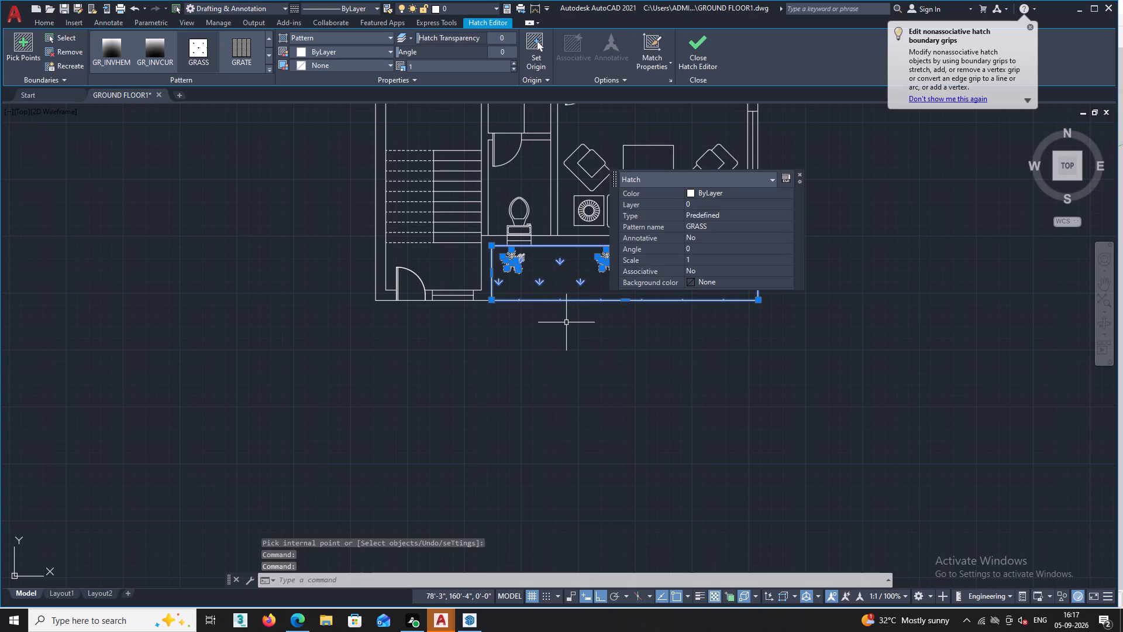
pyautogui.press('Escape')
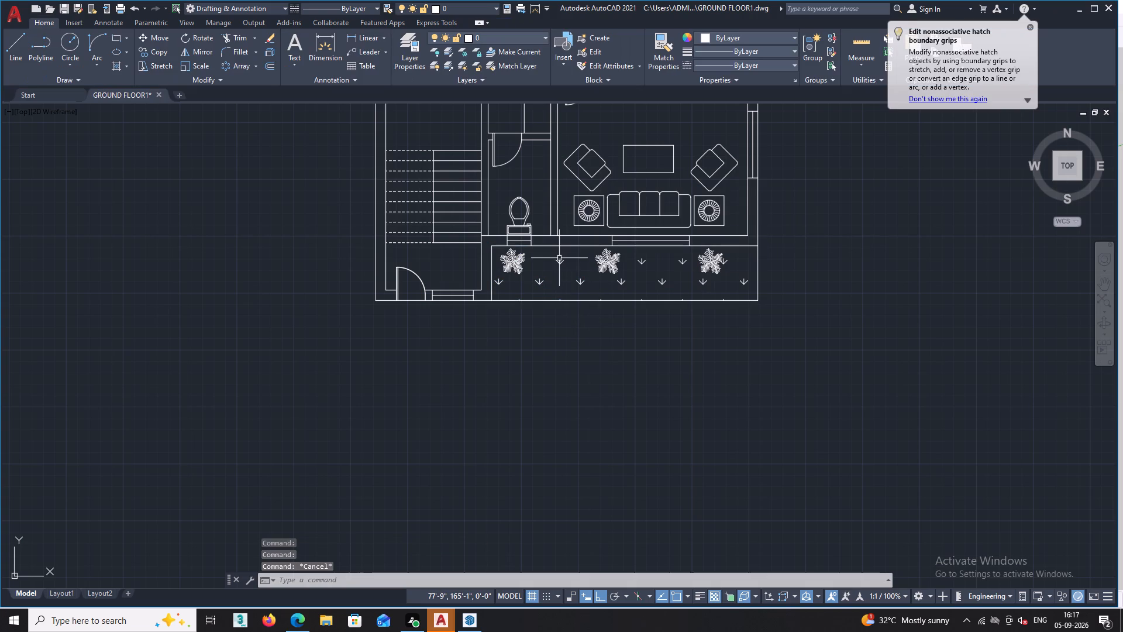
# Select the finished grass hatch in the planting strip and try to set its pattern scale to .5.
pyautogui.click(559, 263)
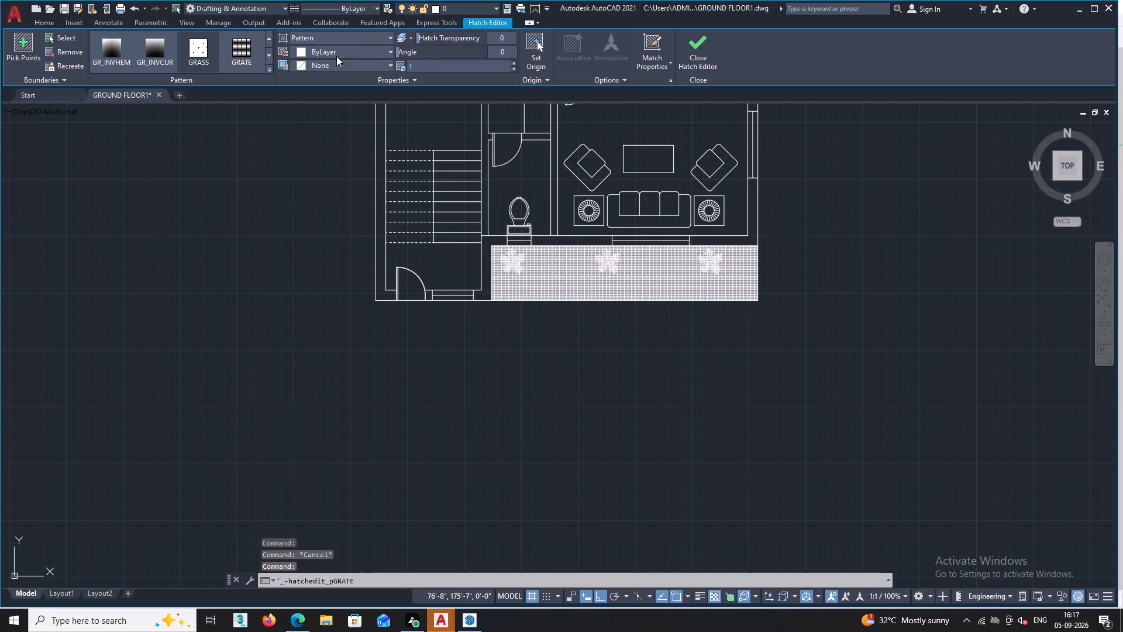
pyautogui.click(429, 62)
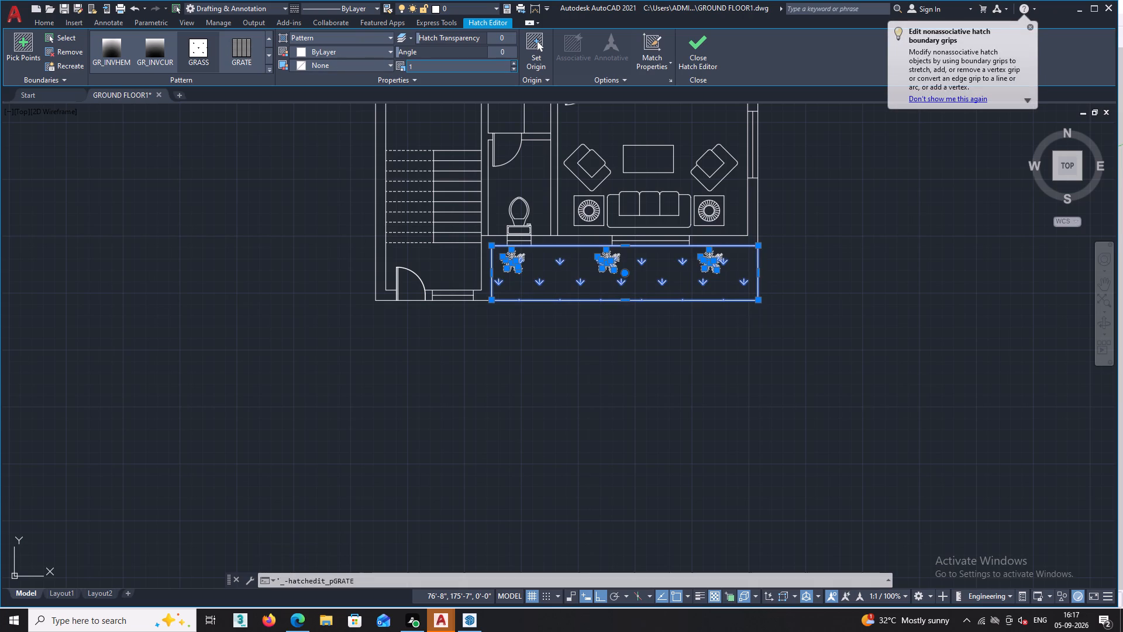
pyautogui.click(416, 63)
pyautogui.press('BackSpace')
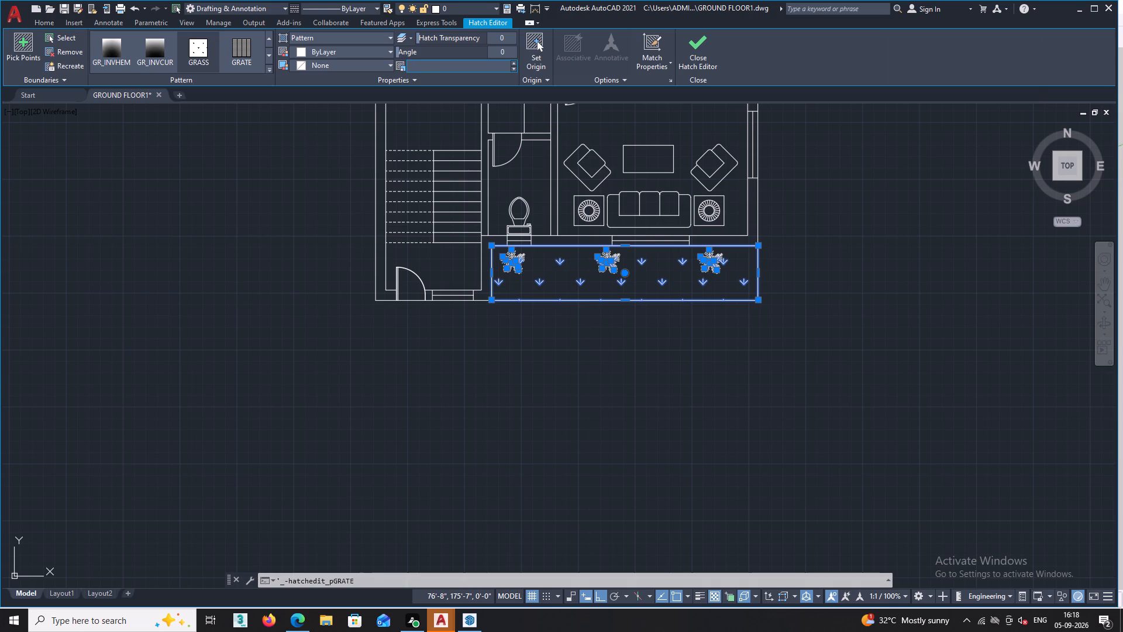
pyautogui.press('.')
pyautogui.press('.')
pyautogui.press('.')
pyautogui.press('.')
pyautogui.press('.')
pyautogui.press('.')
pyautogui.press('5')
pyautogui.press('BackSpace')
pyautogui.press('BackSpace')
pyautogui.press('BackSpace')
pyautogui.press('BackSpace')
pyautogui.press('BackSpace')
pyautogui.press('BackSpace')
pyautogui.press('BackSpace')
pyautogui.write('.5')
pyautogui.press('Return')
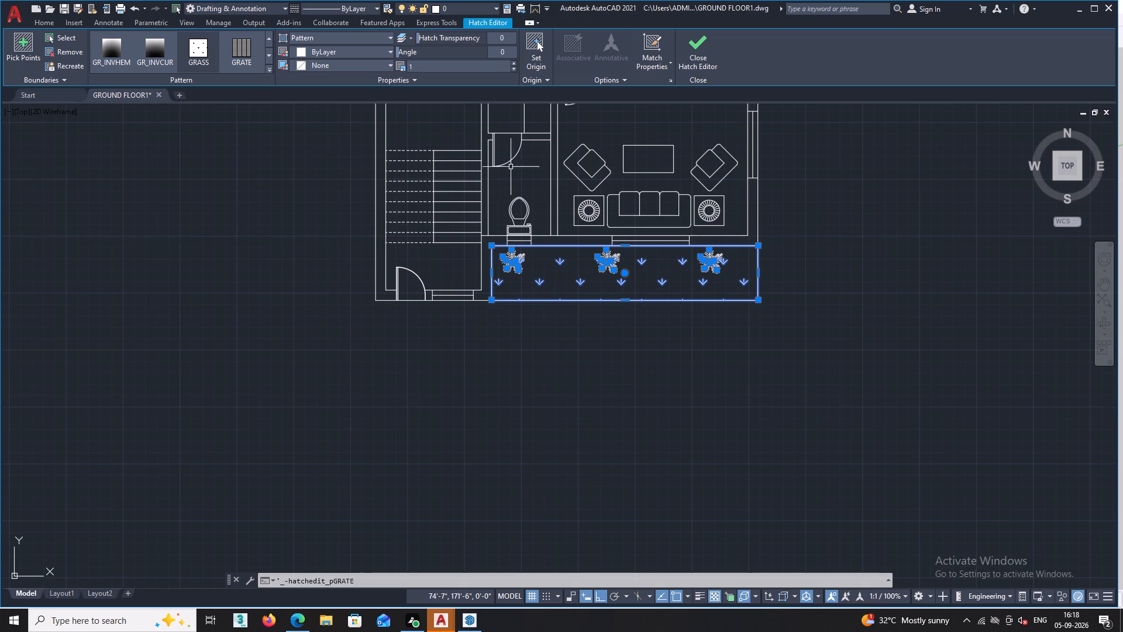
# Adjust the planting strip hatch's pattern scale in small increments until the grass is slightly denser, and finish editing the hatch.
pyautogui.doubleClick(512, 68)
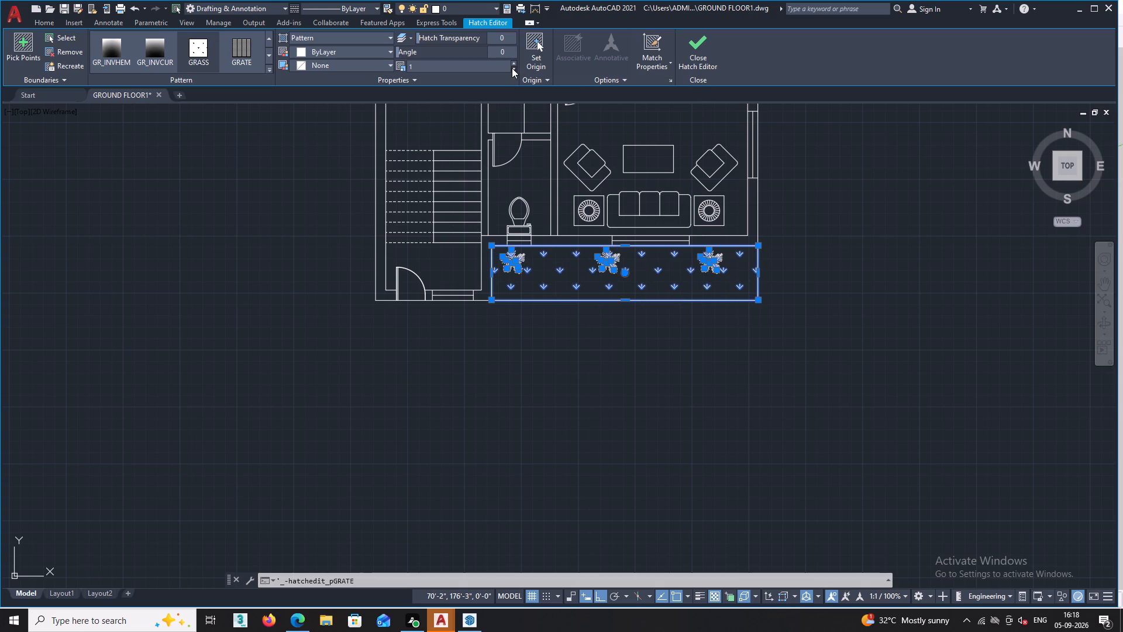
pyautogui.click(512, 68)
pyautogui.doubleClick(512, 68)
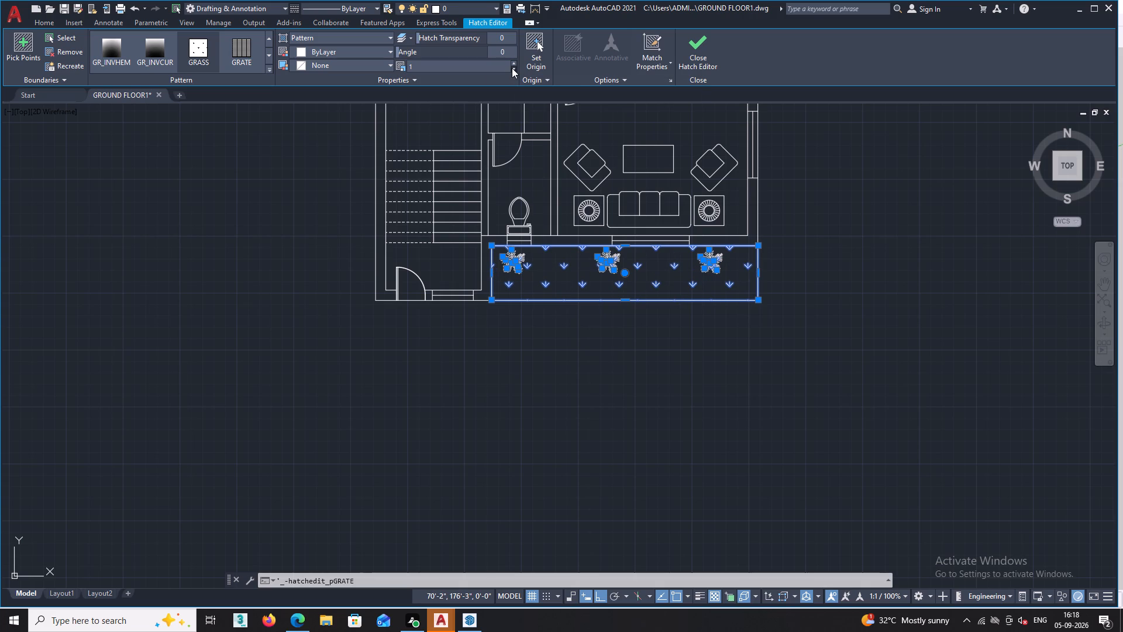
pyautogui.doubleClick(513, 61)
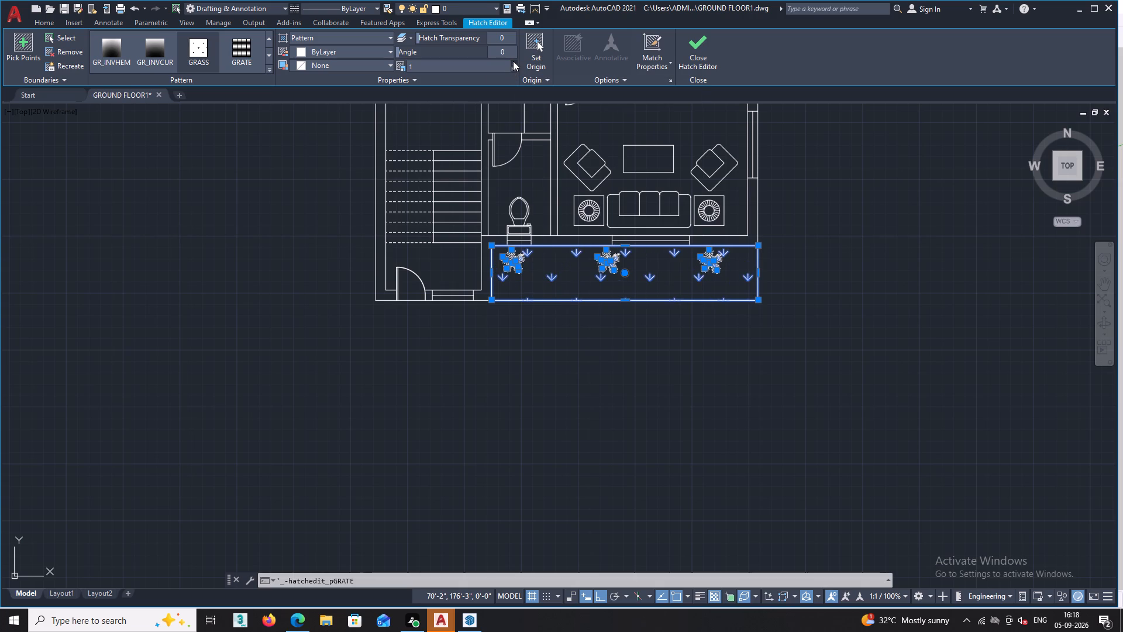
pyautogui.doubleClick(513, 61)
pyautogui.click(513, 61)
pyautogui.tripleClick(513, 61)
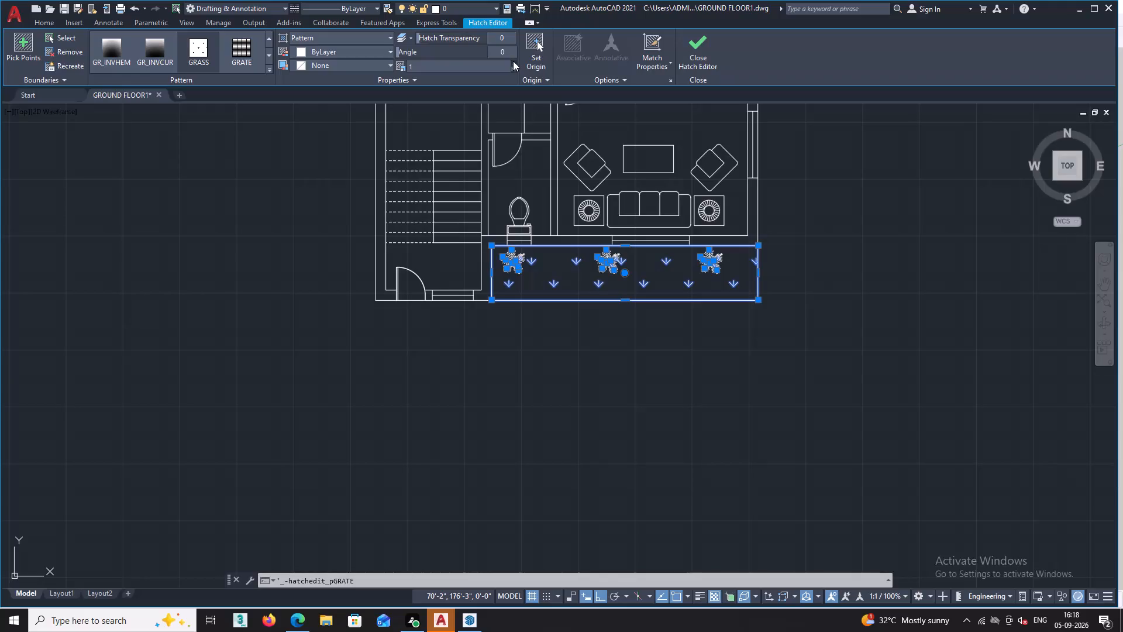
pyautogui.click(509, 68)
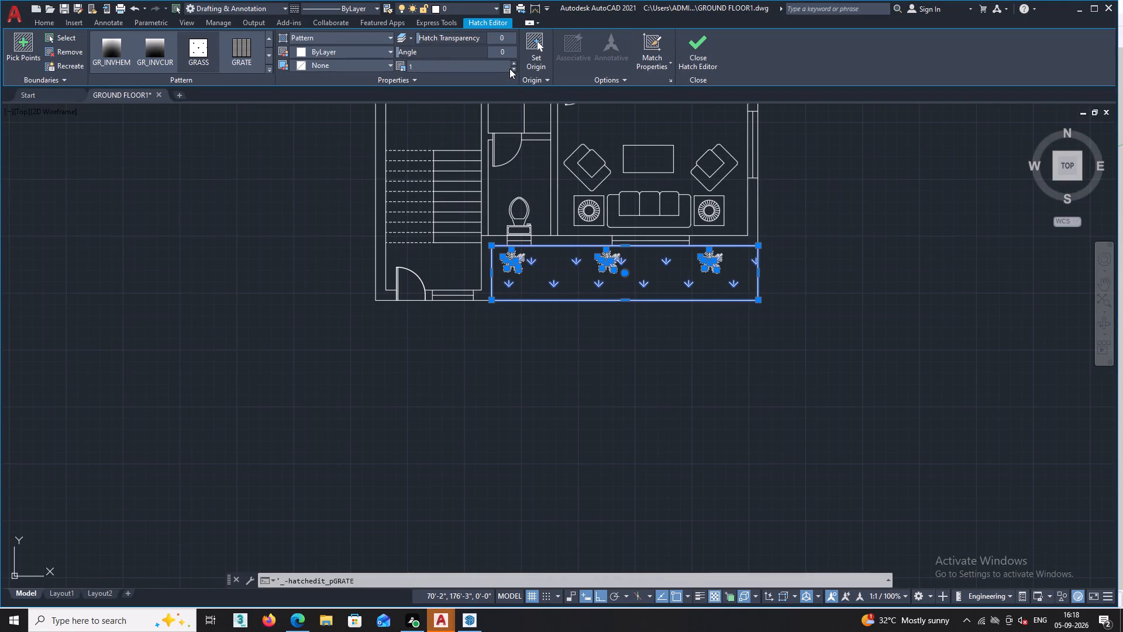
pyautogui.click(509, 68)
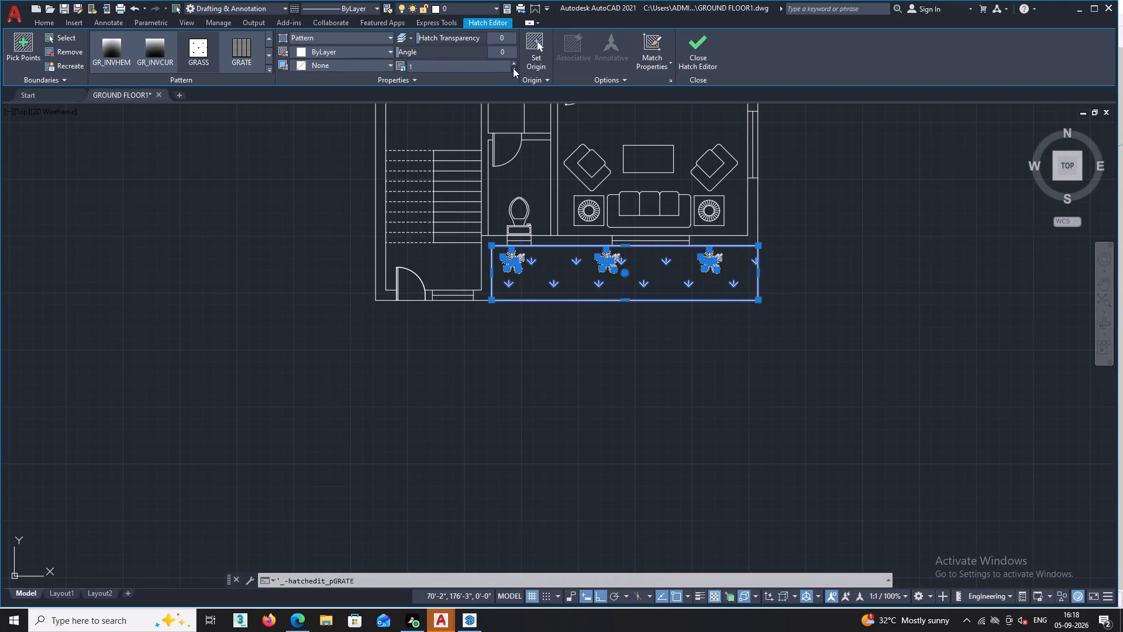
pyautogui.click(513, 67)
pyautogui.click(513, 67)
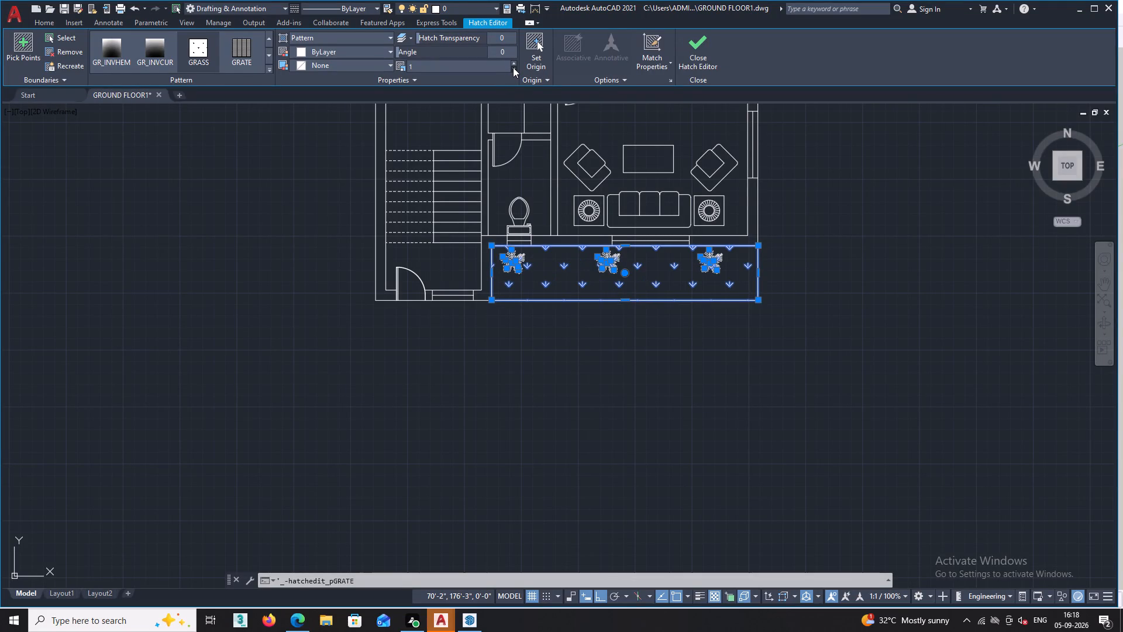
pyautogui.click(513, 67)
pyautogui.click(513, 67)
pyautogui.click(699, 40)
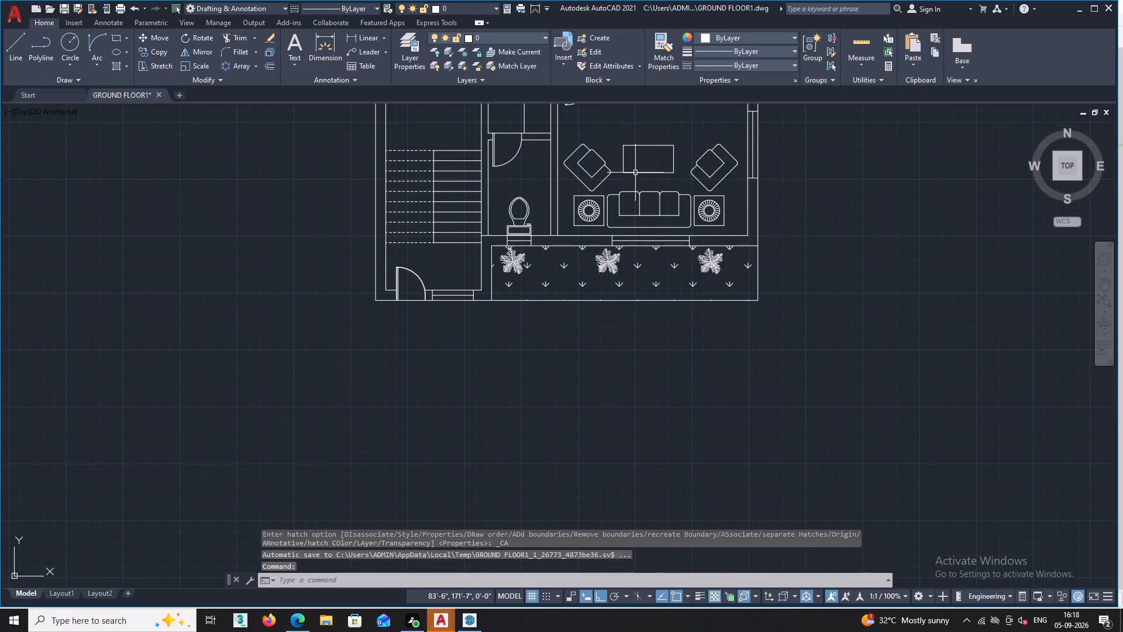
# Examine alternative hatch patterns on the planting strip's grass hatch, including the gravel, hex, ISO and gradient patterns, and close the hatch editing.
pyautogui.scroll(-1, 539, 375)
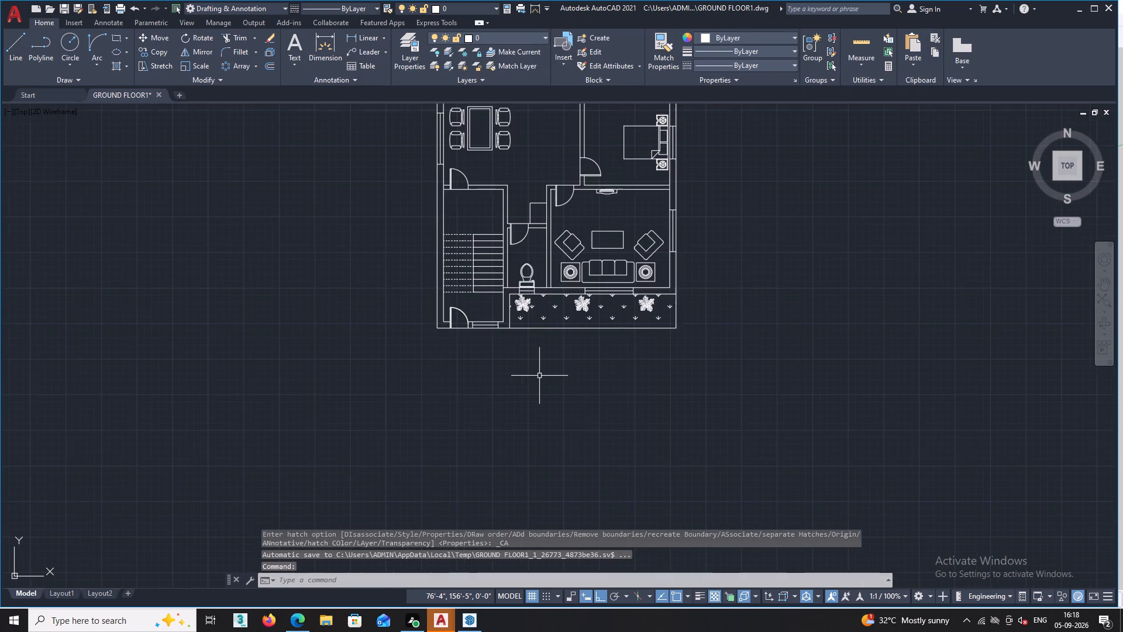
pyautogui.scroll(-1, 539, 377)
pyautogui.scroll(2, 574, 353)
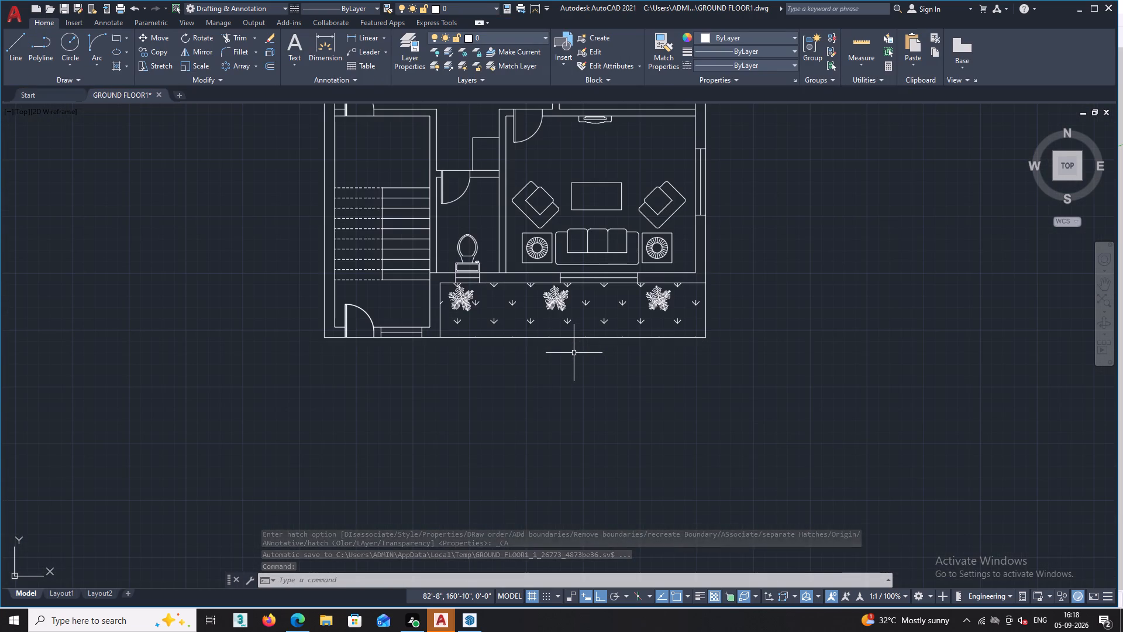
pyautogui.scroll(1, 574, 353)
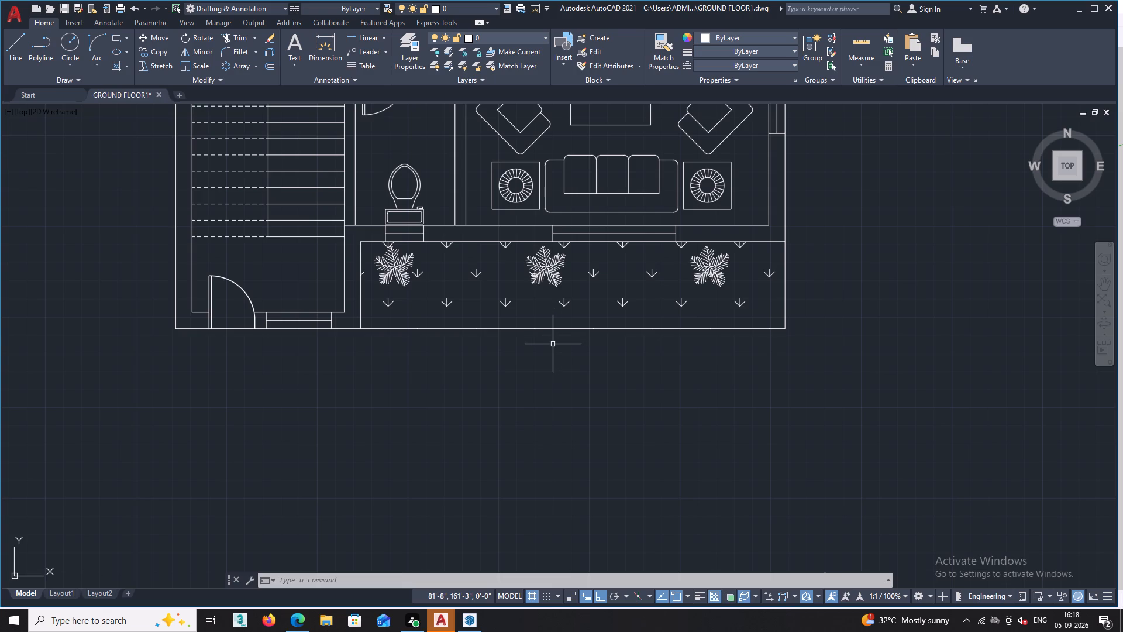
pyautogui.scroll(-1, 559, 352)
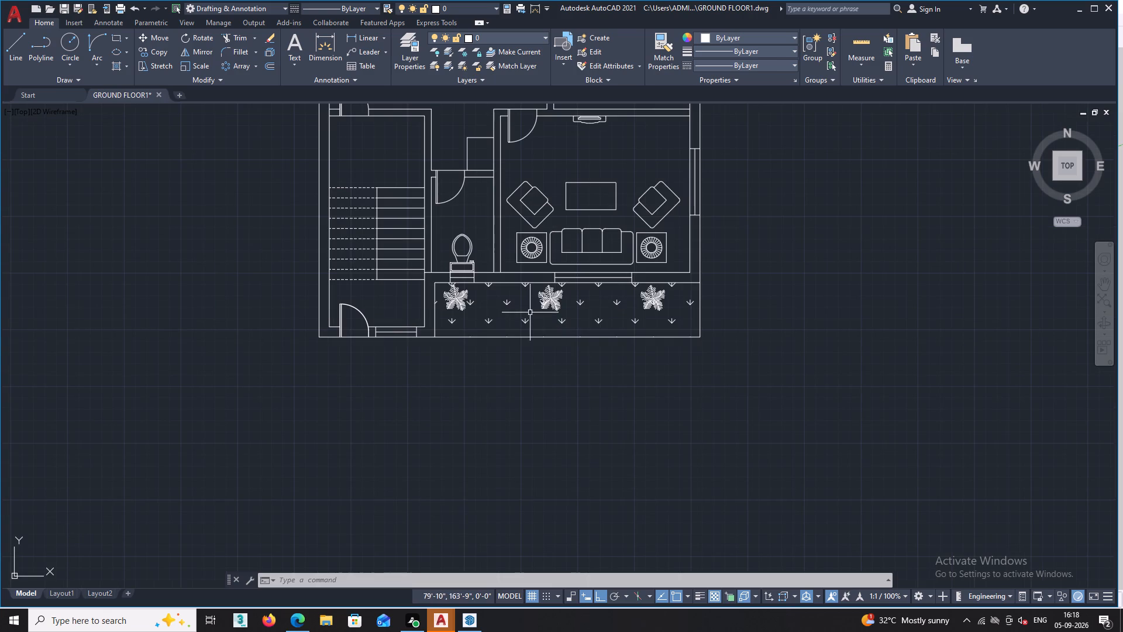
pyautogui.doubleClick(584, 303)
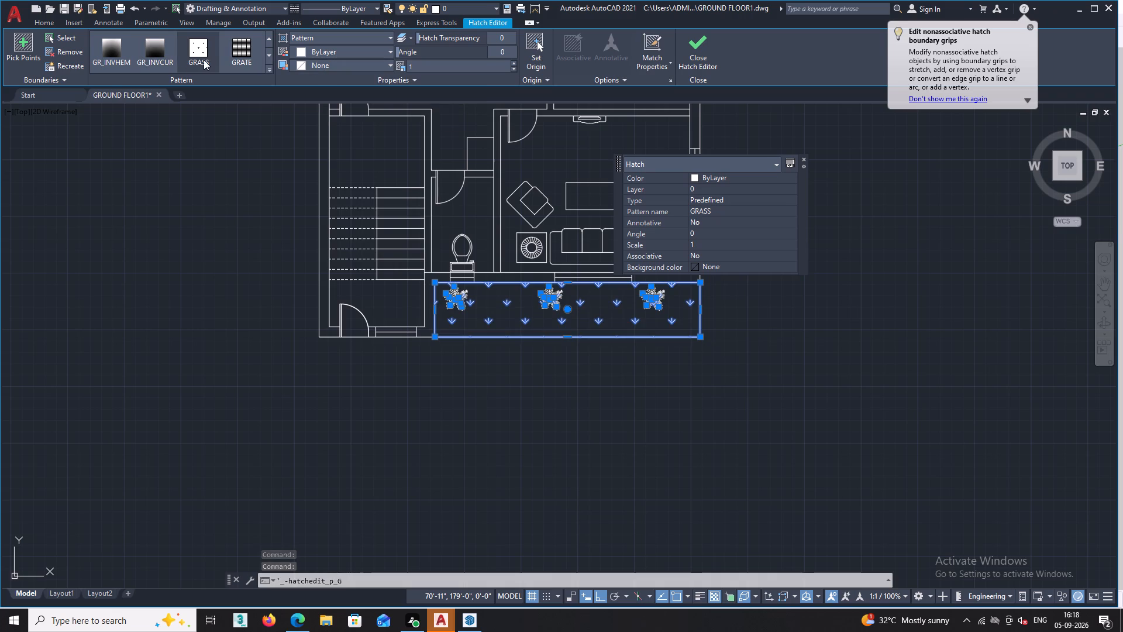
pyautogui.click(268, 70)
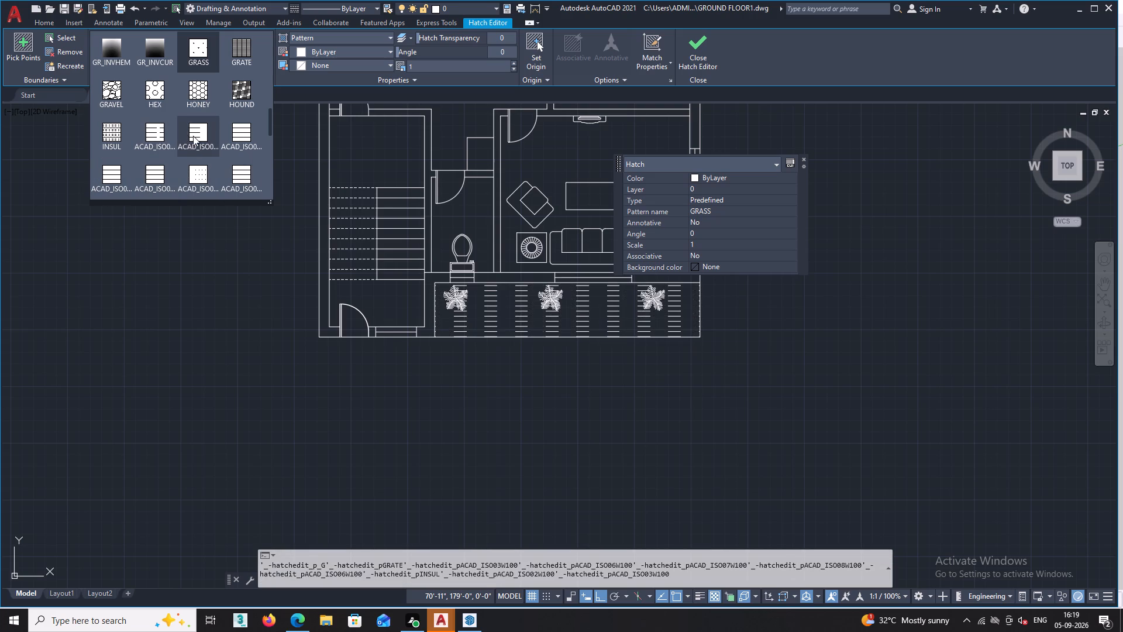
pyautogui.scroll(-1, 149, 190)
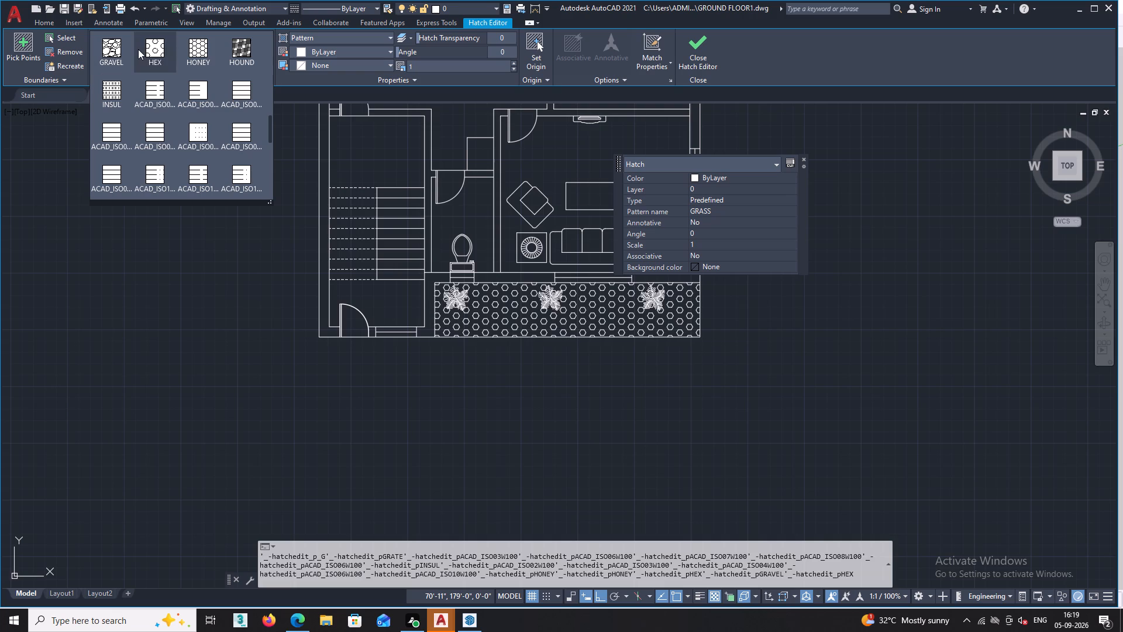
pyautogui.scroll(-1, 206, 101)
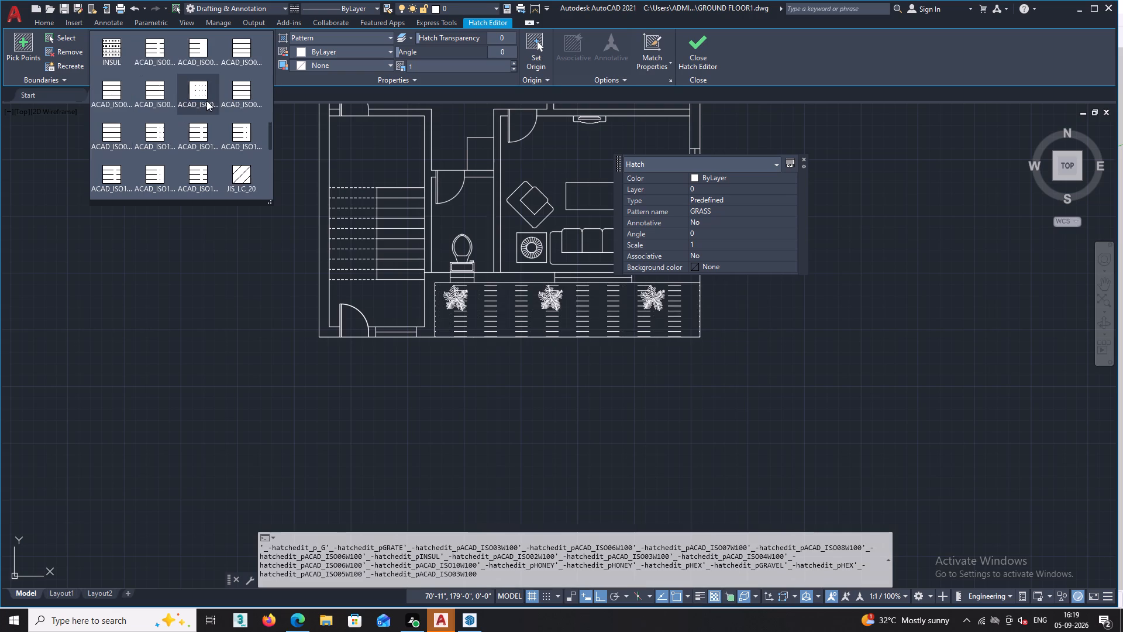
pyautogui.scroll(-2, 206, 101)
pyautogui.moveTo(243, 69); pyautogui.dragTo(185, 230, button='middle')
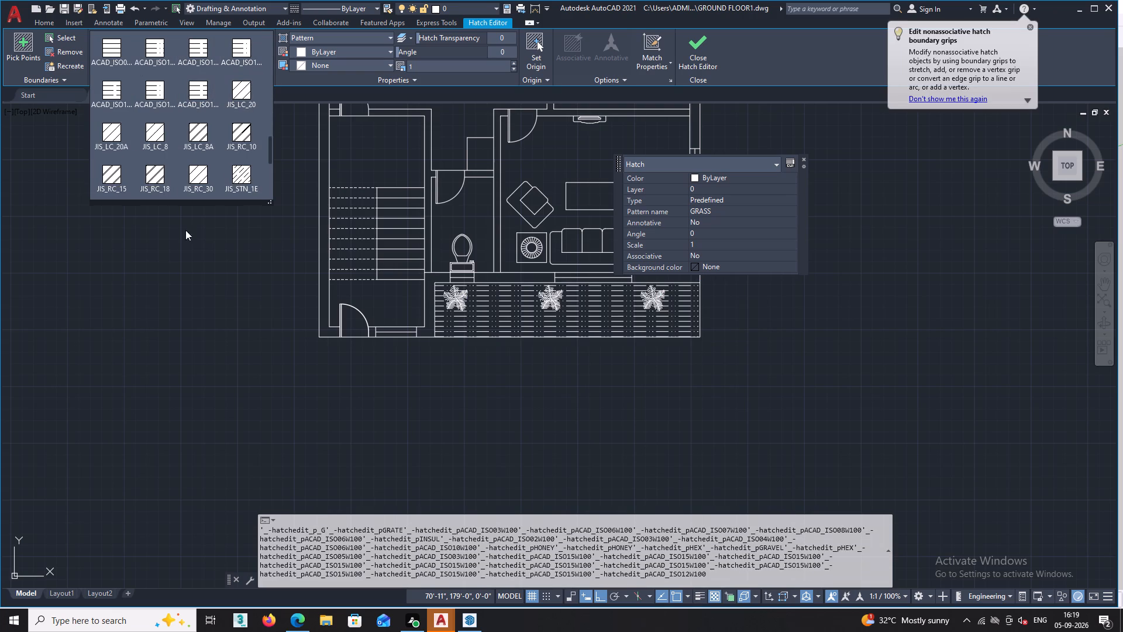
pyautogui.moveTo(185, 230); pyautogui.dragTo(111, 308, button='middle')
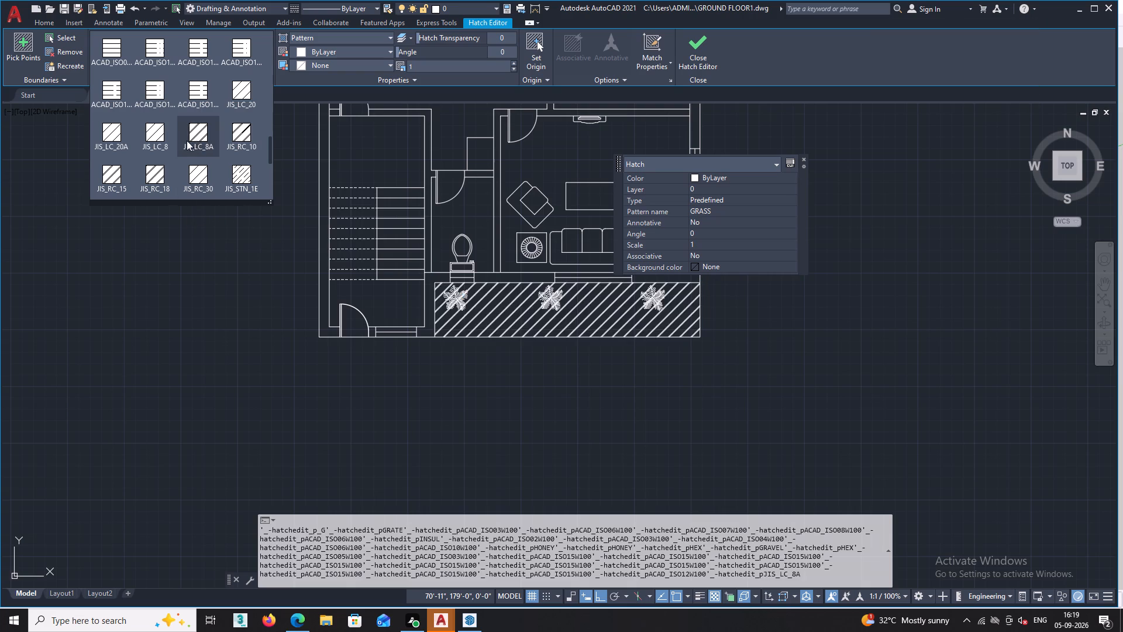
pyautogui.scroll(-2, 200, 123)
pyautogui.scroll(4, 205, 112)
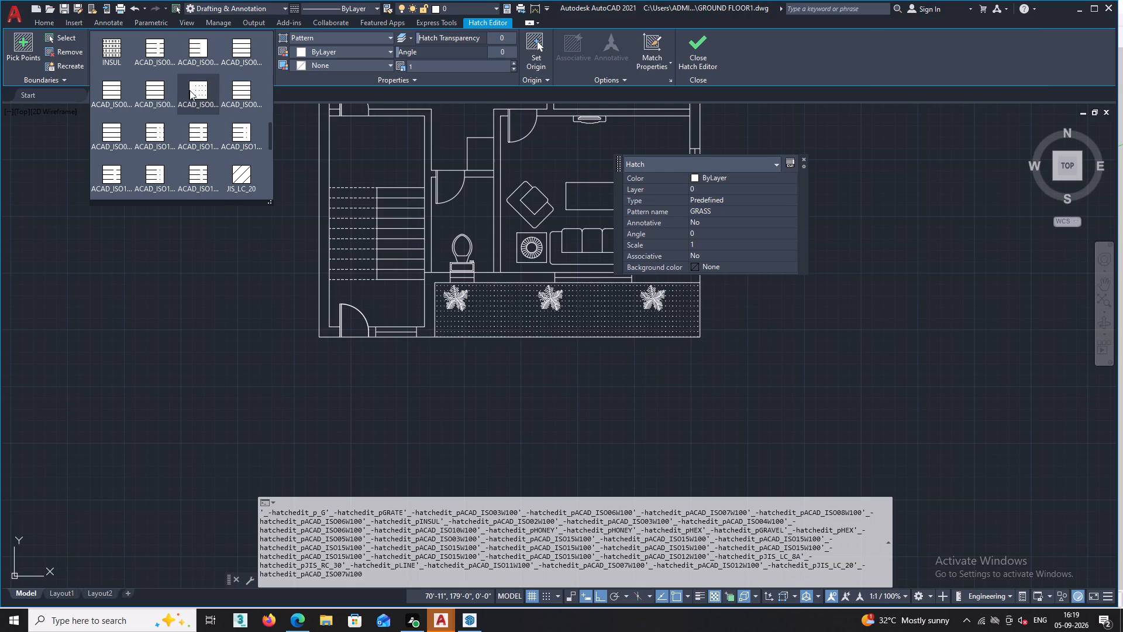
pyautogui.scroll(-2, 175, 80)
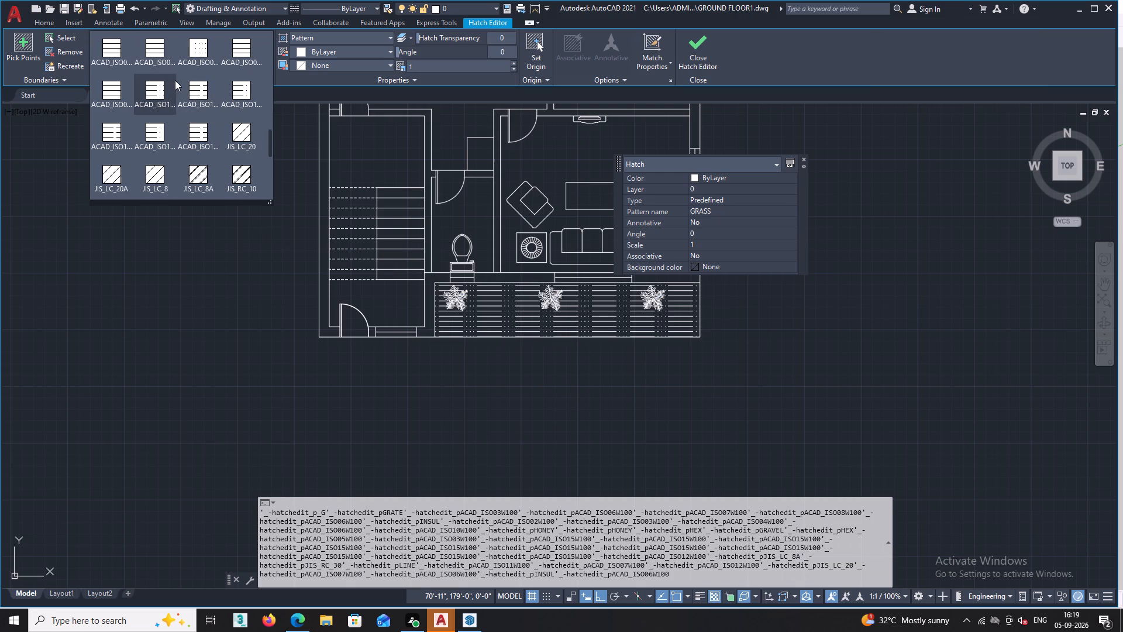
pyautogui.scroll(4, 187, 46)
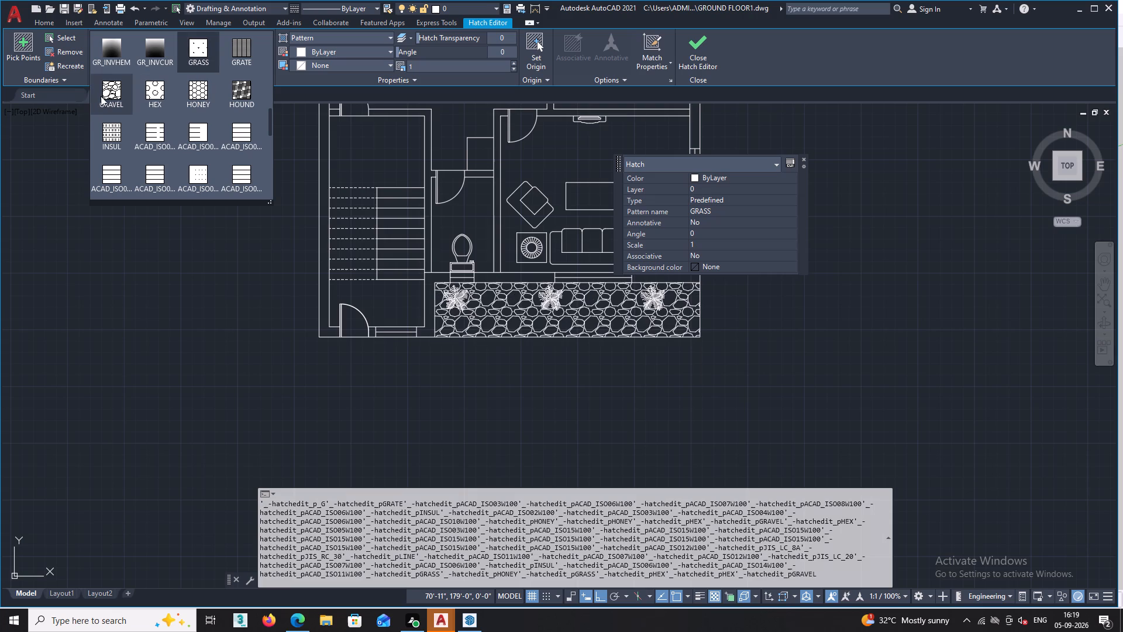
pyautogui.scroll(3, 223, 69)
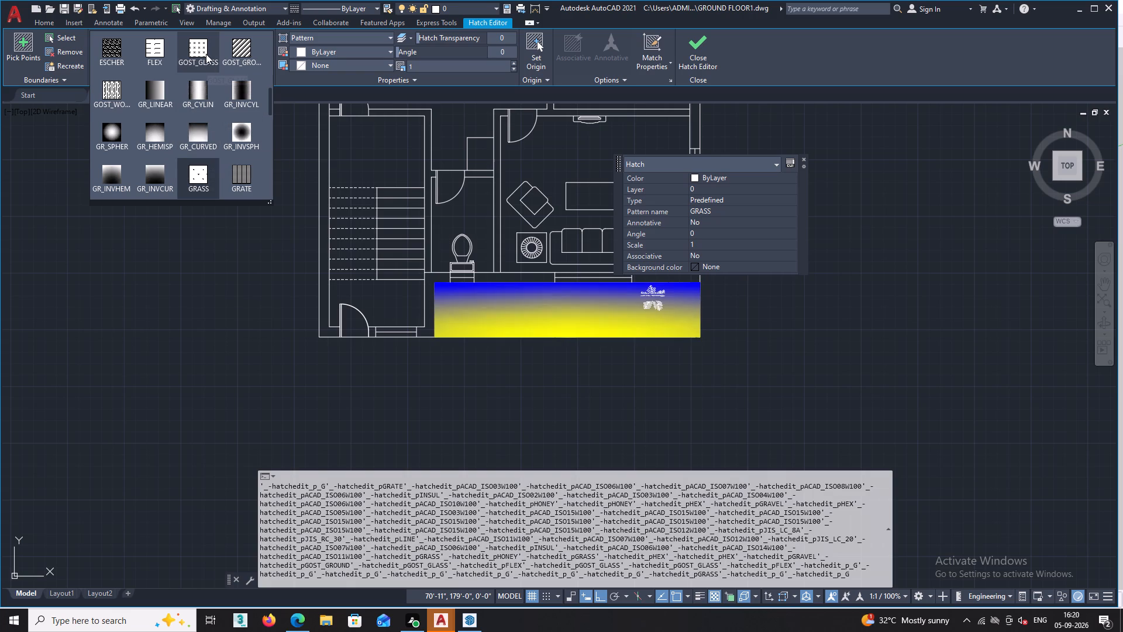
pyautogui.scroll(1, 204, 48)
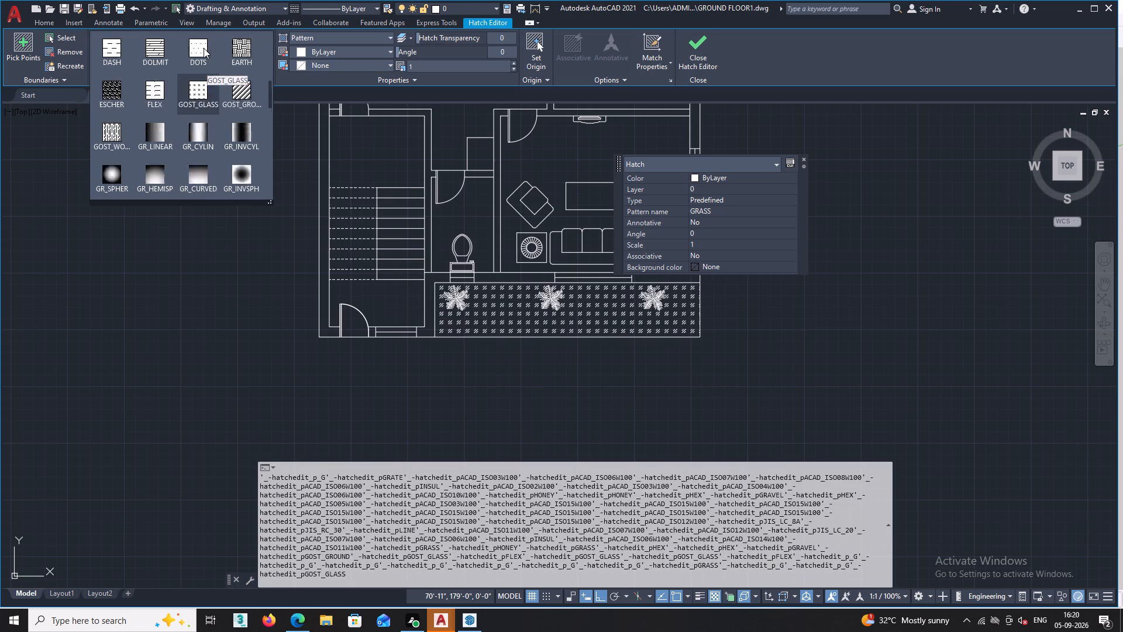
pyautogui.scroll(1, 204, 48)
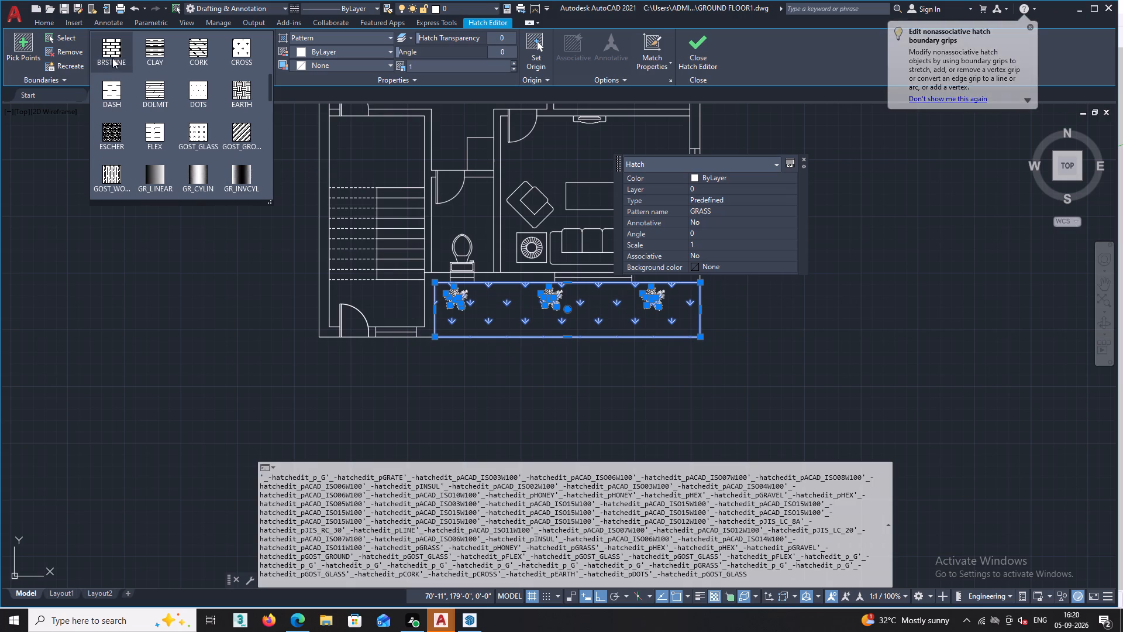
pyautogui.scroll(-1, 5, 209)
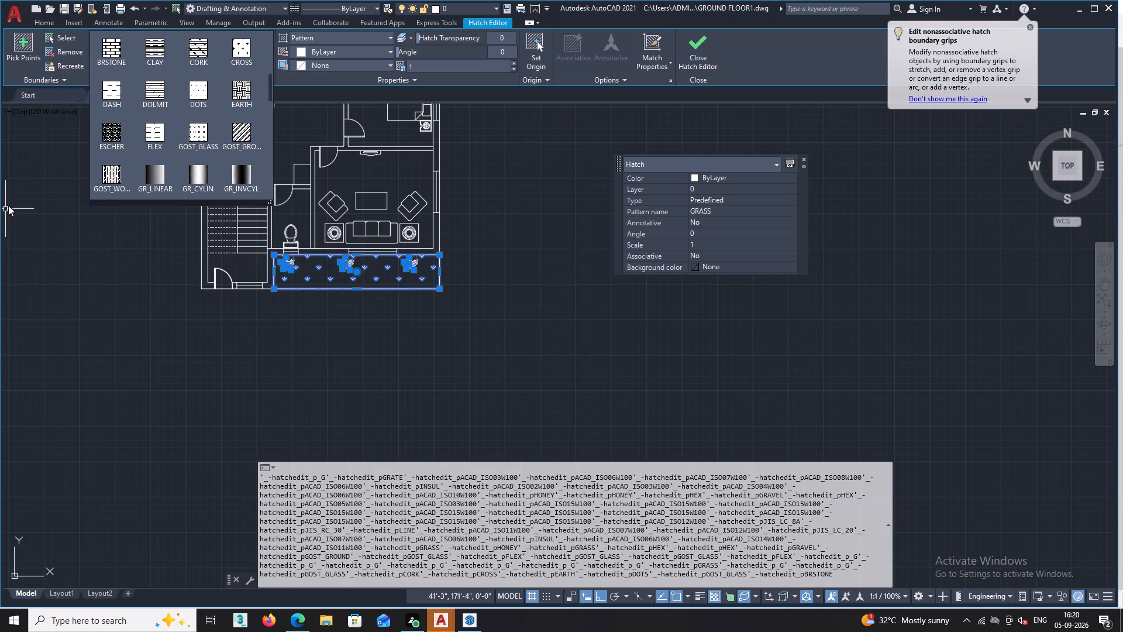
pyautogui.scroll(1, 18, 198)
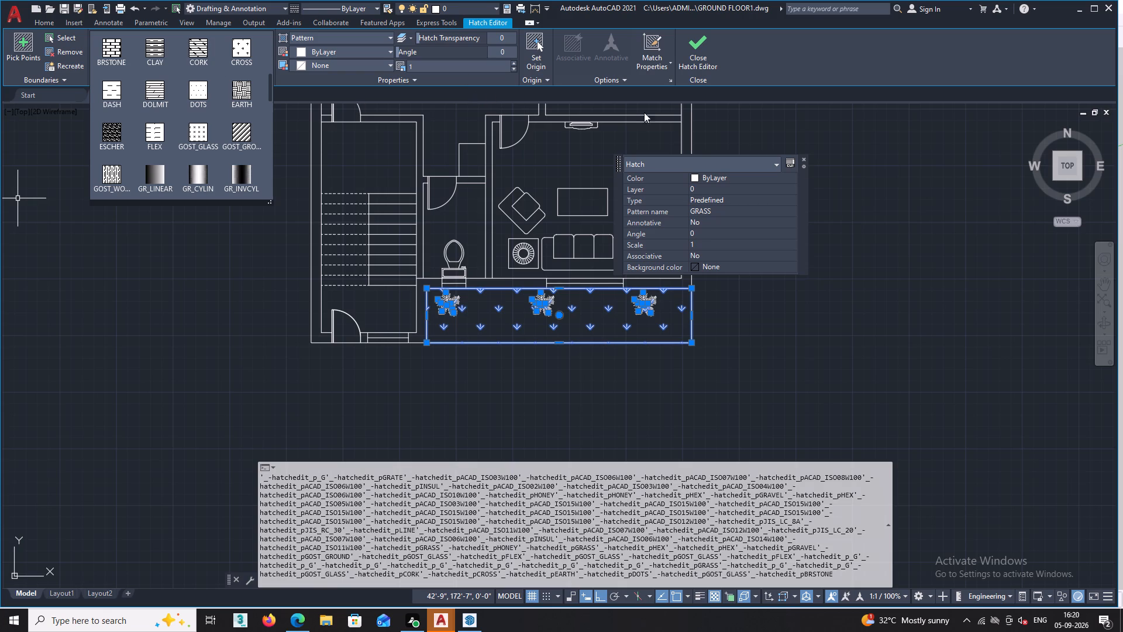
pyautogui.click(701, 66)
# Set the planting strip's grass hatch colour to Green and finish editing the hatch.
pyautogui.scroll(-2, 615, 299)
pyautogui.scroll(3, 585, 307)
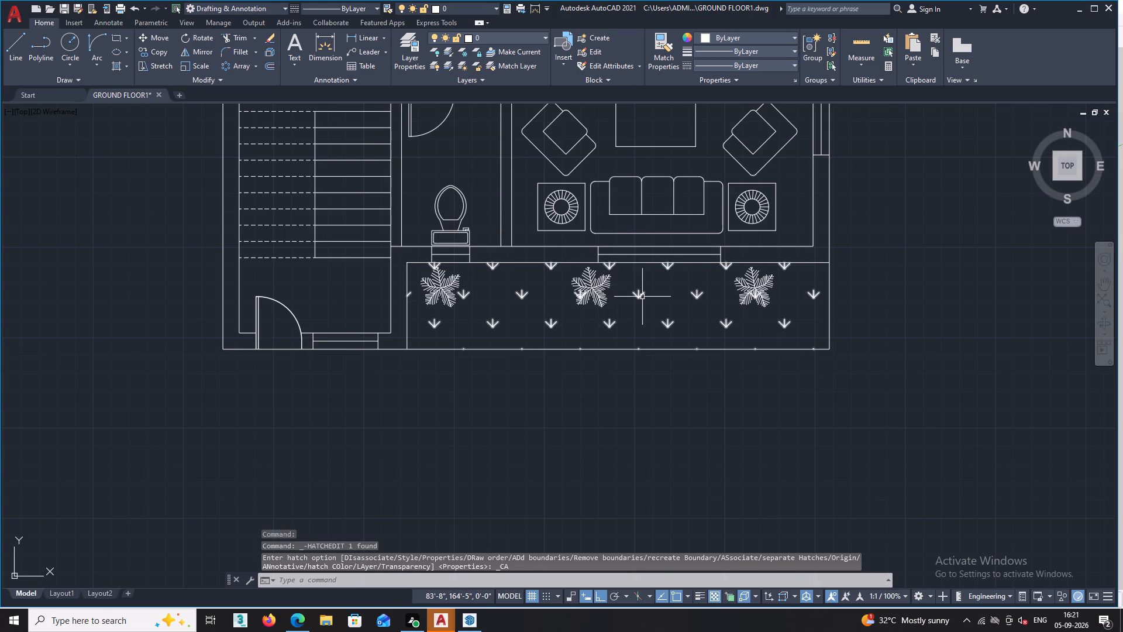
pyautogui.click(642, 297)
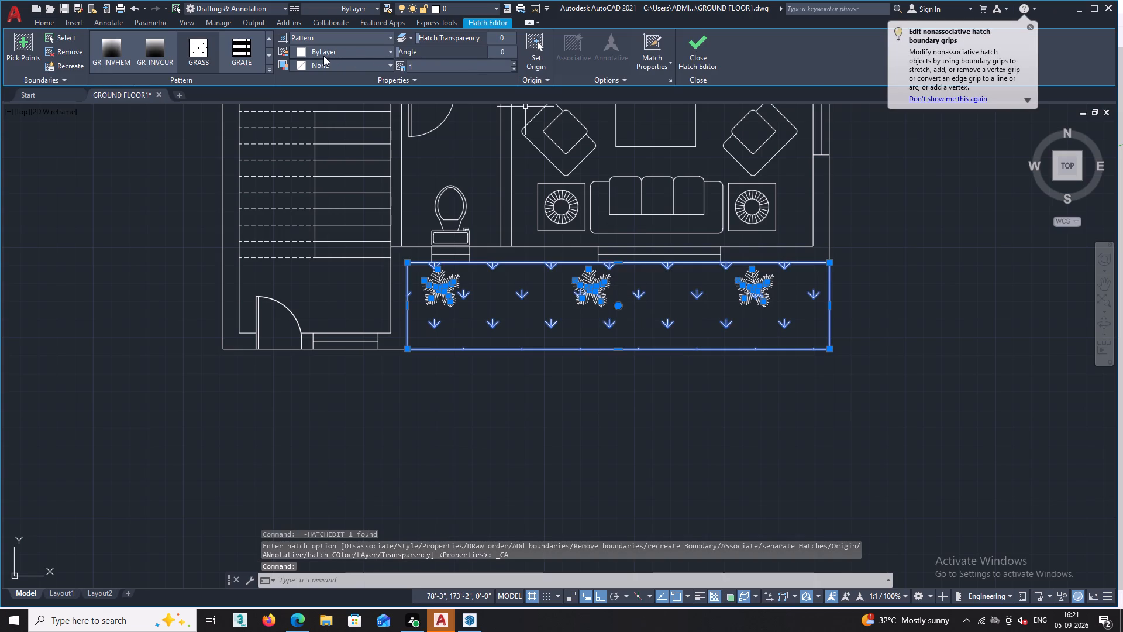
pyautogui.click(394, 50)
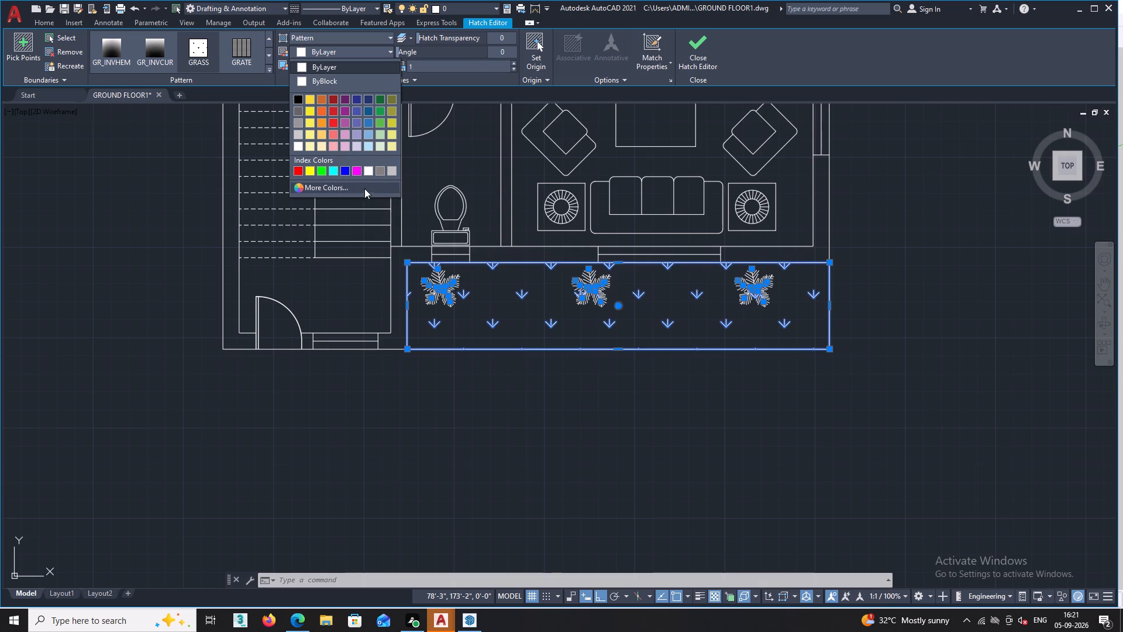
pyautogui.doubleClick(321, 169)
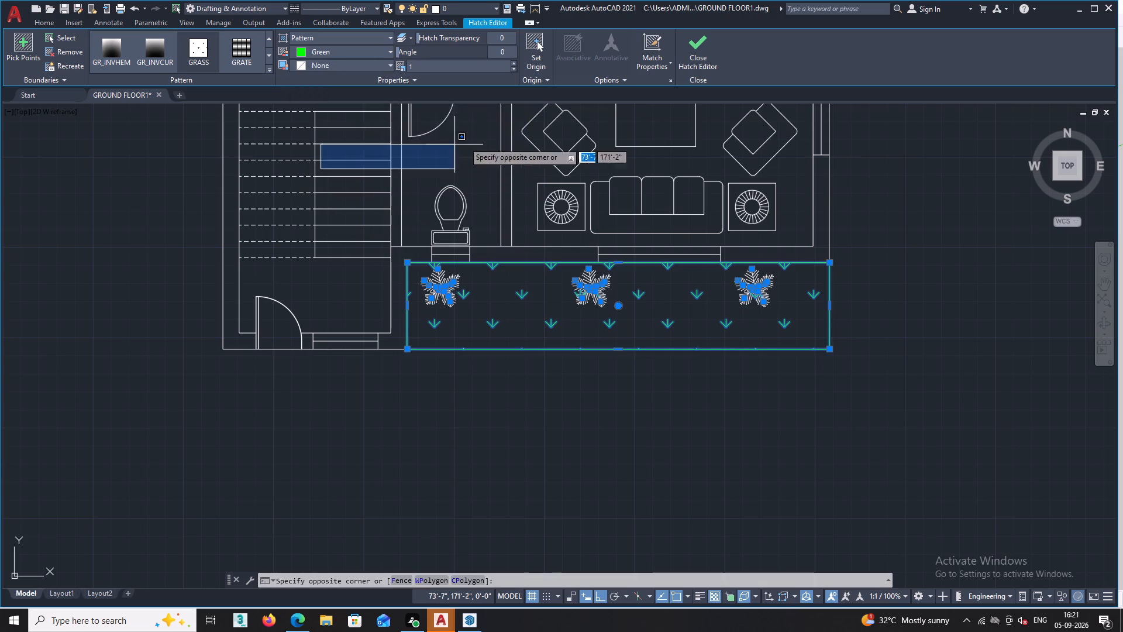
pyautogui.doubleClick(695, 49)
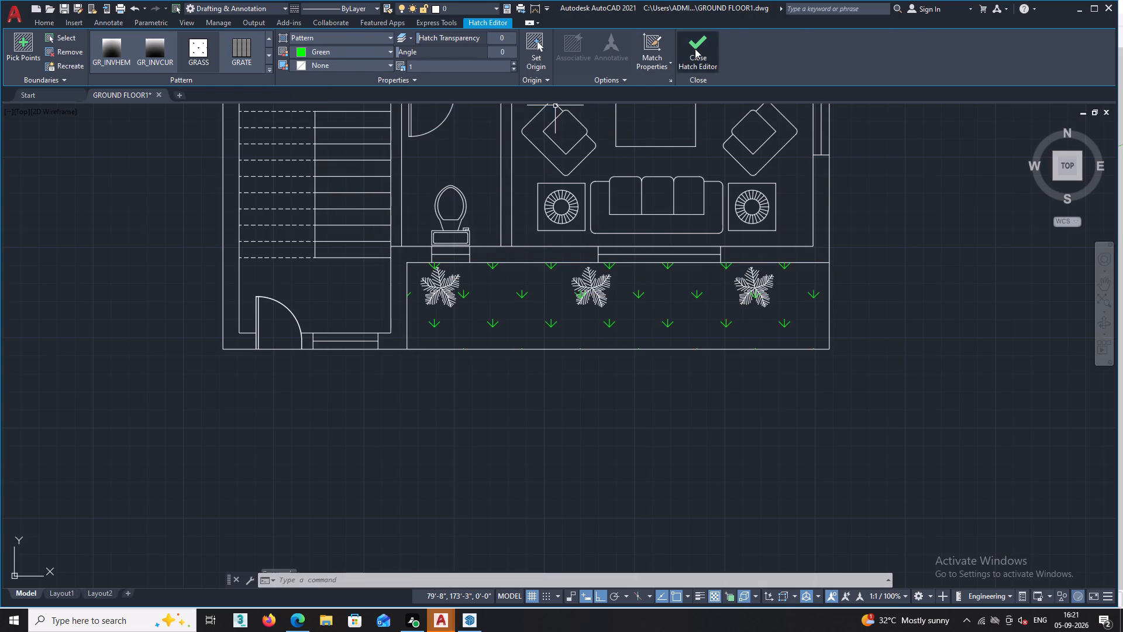
pyautogui.scroll(-1, 1122, 351)
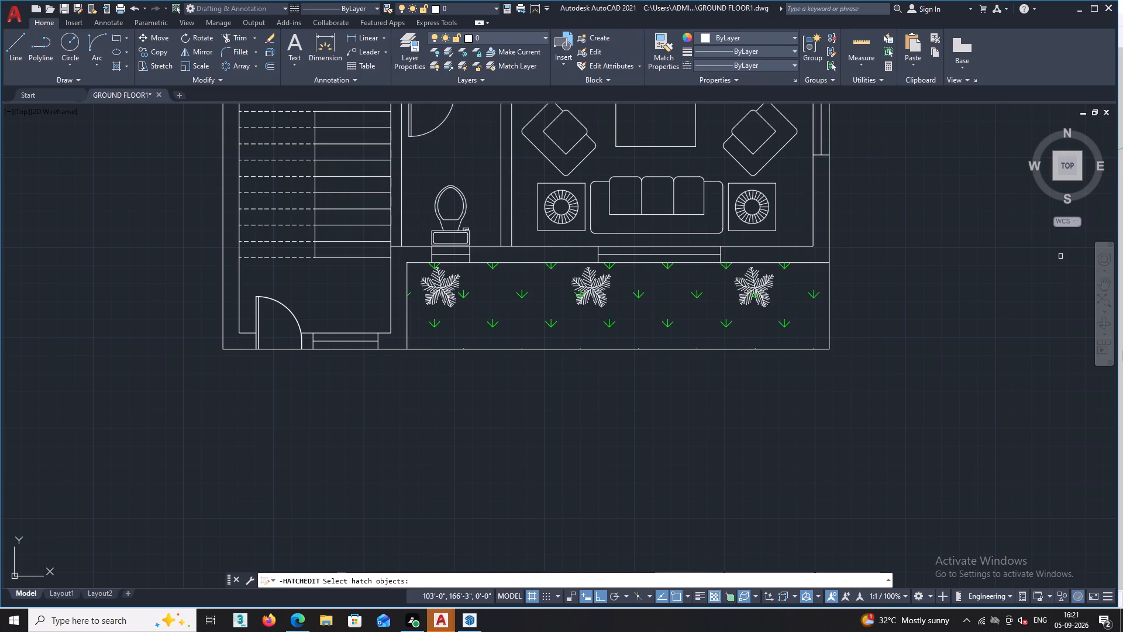
pyautogui.scroll(-4, 1122, 351)
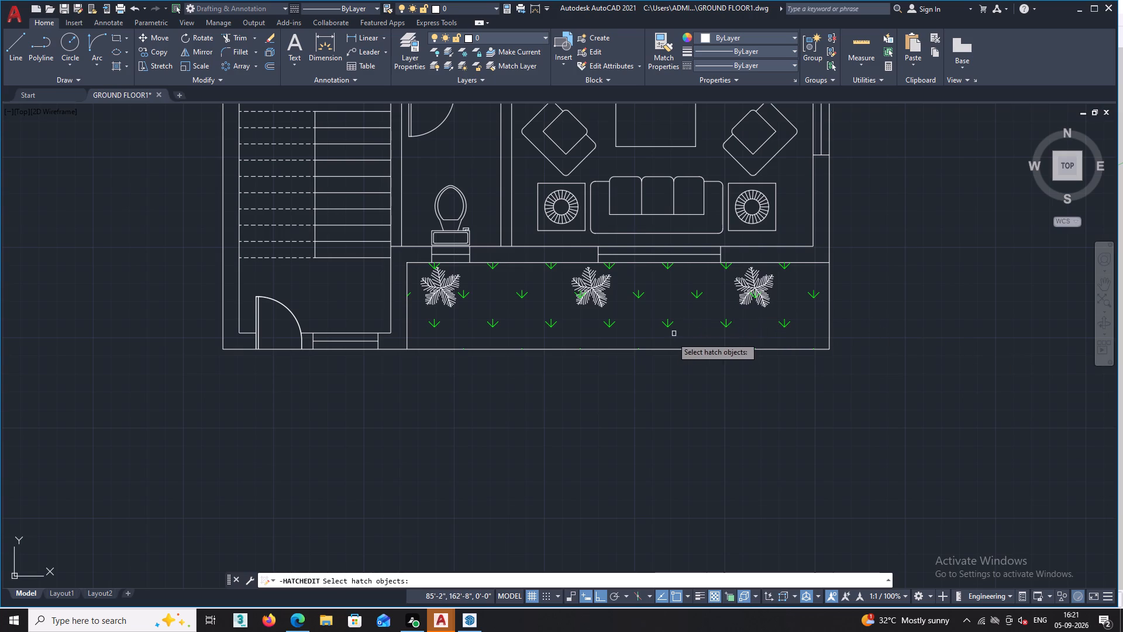
pyautogui.scroll(1, 667, 349)
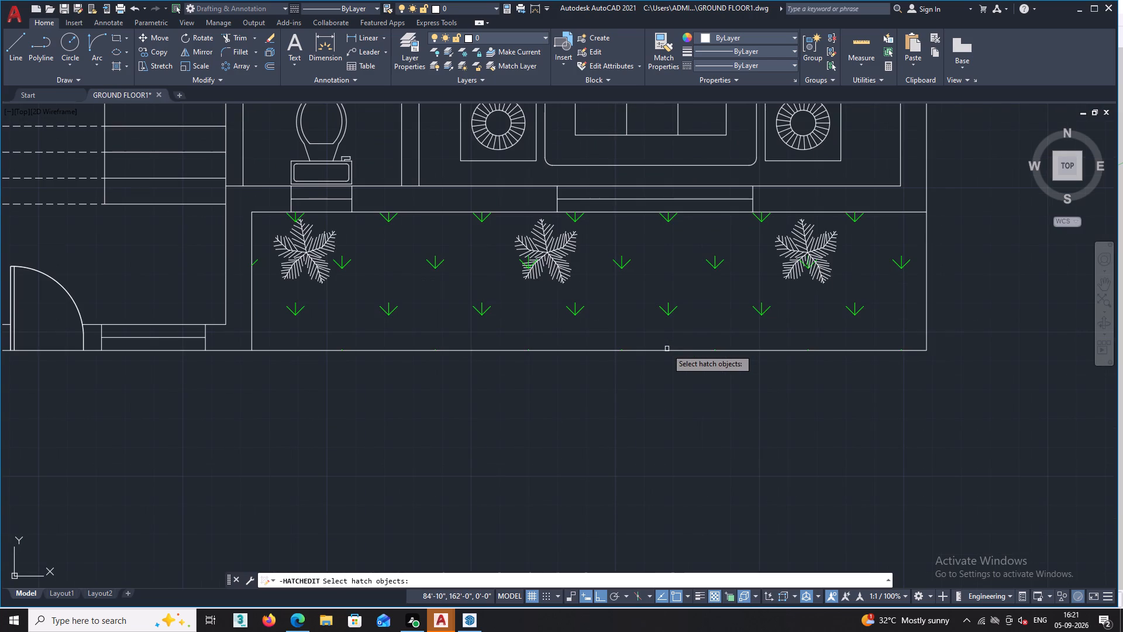
pyautogui.press('Escape')
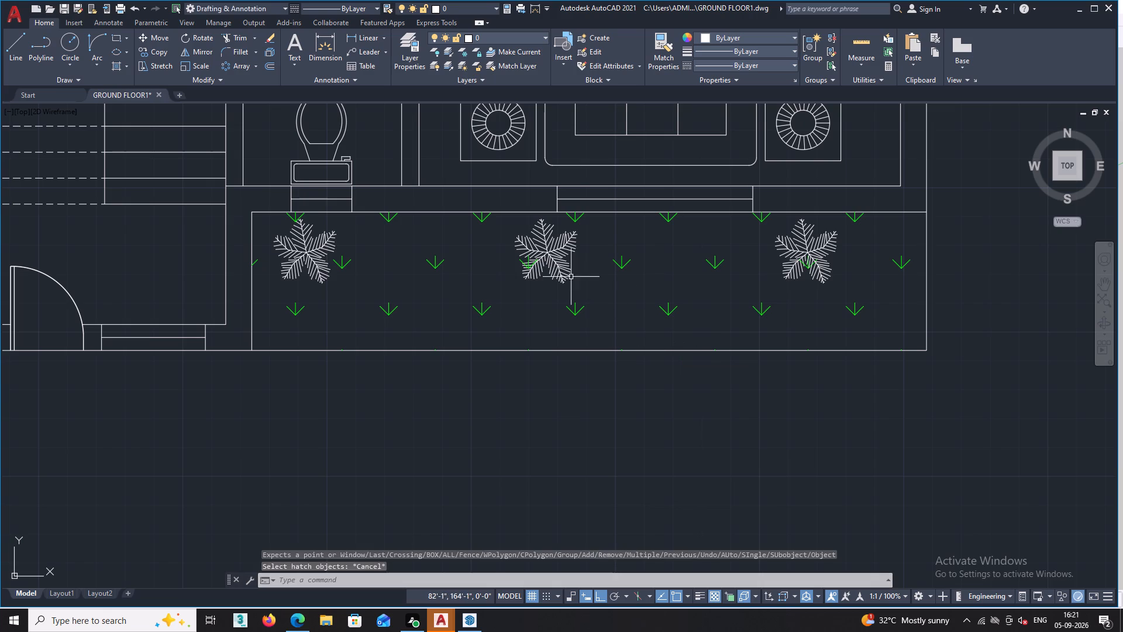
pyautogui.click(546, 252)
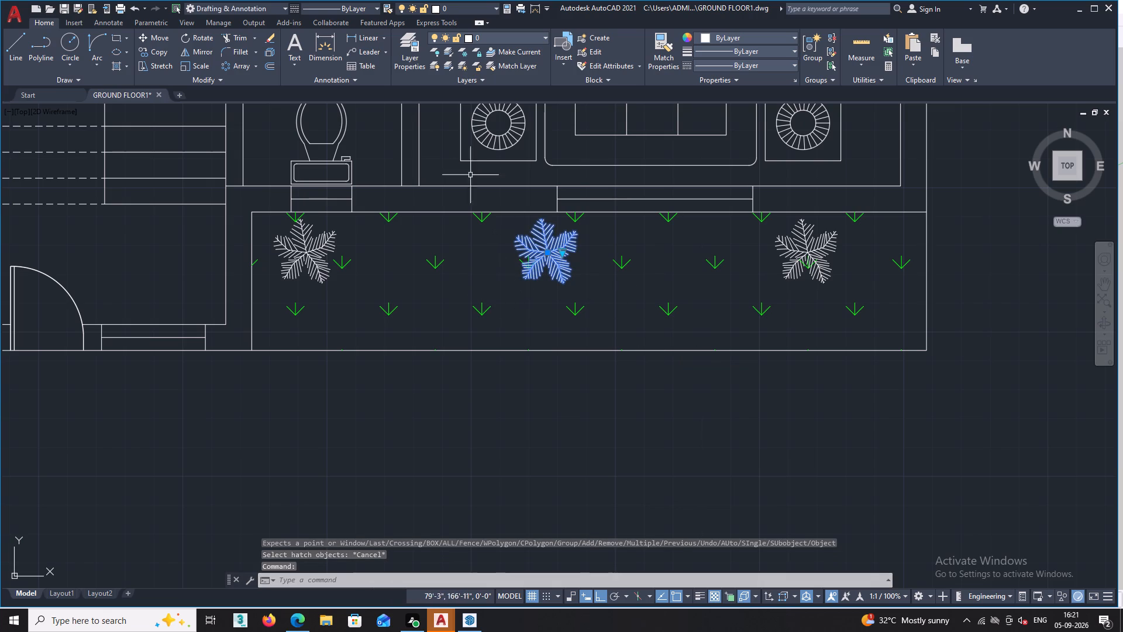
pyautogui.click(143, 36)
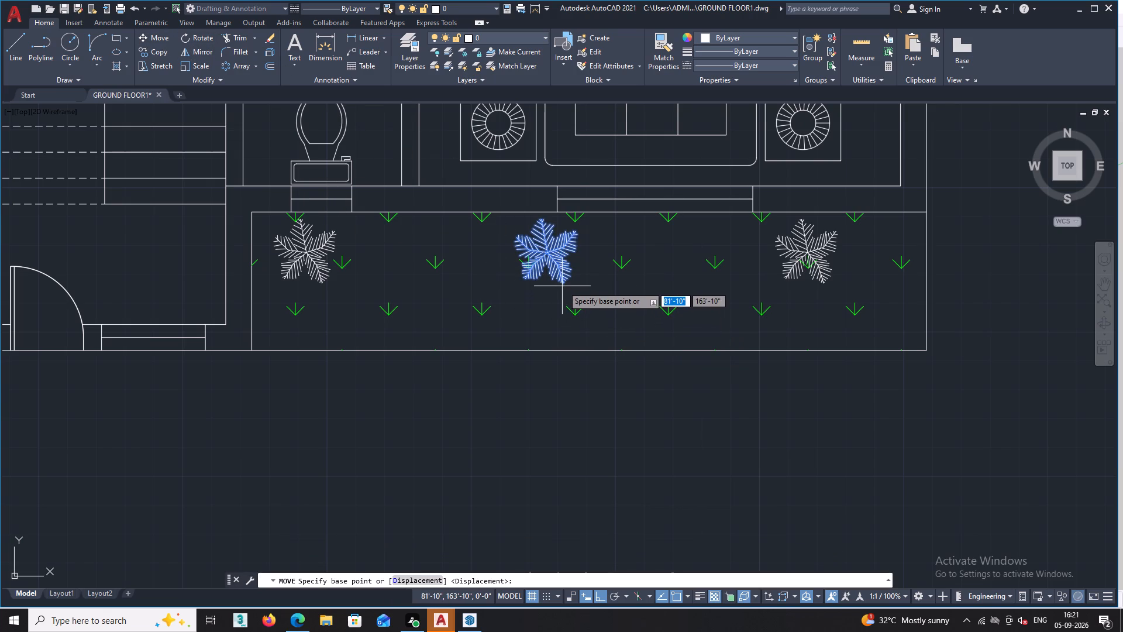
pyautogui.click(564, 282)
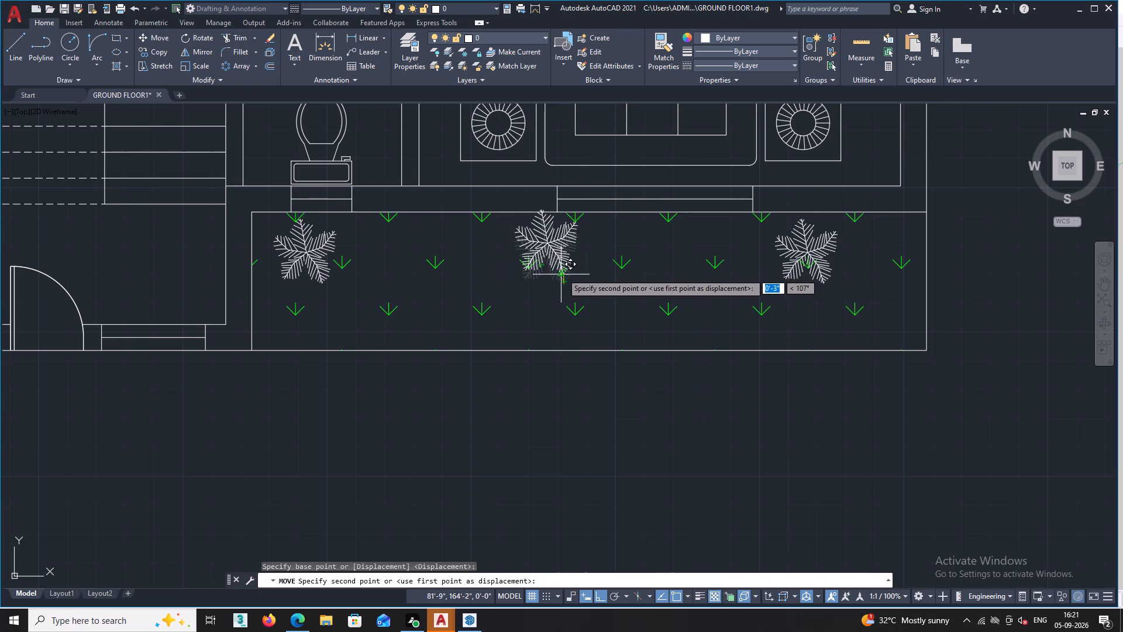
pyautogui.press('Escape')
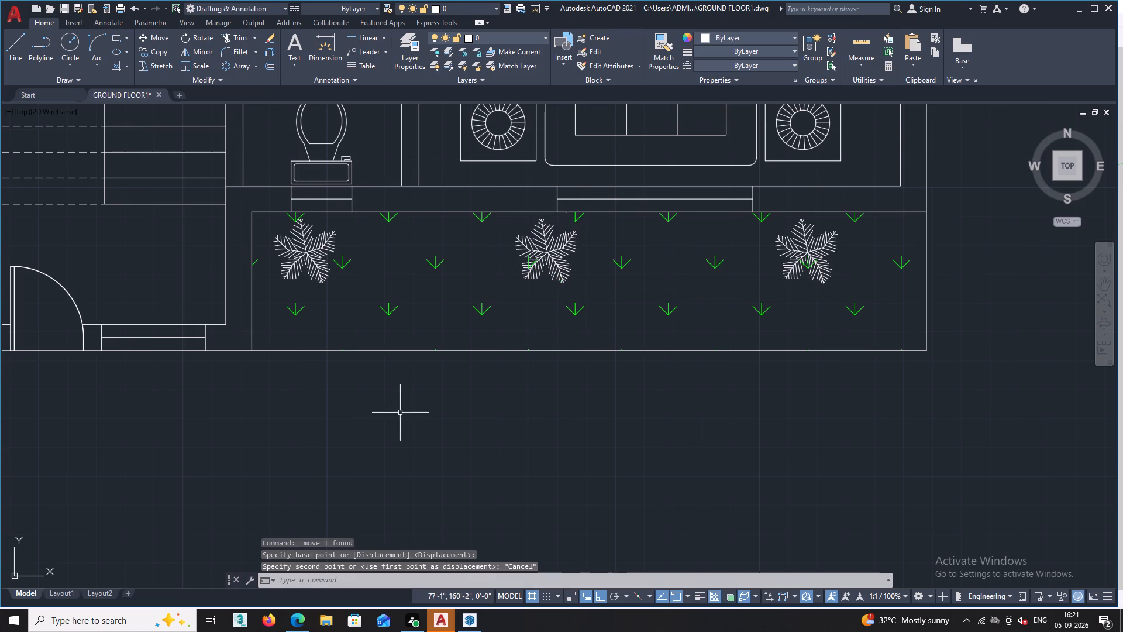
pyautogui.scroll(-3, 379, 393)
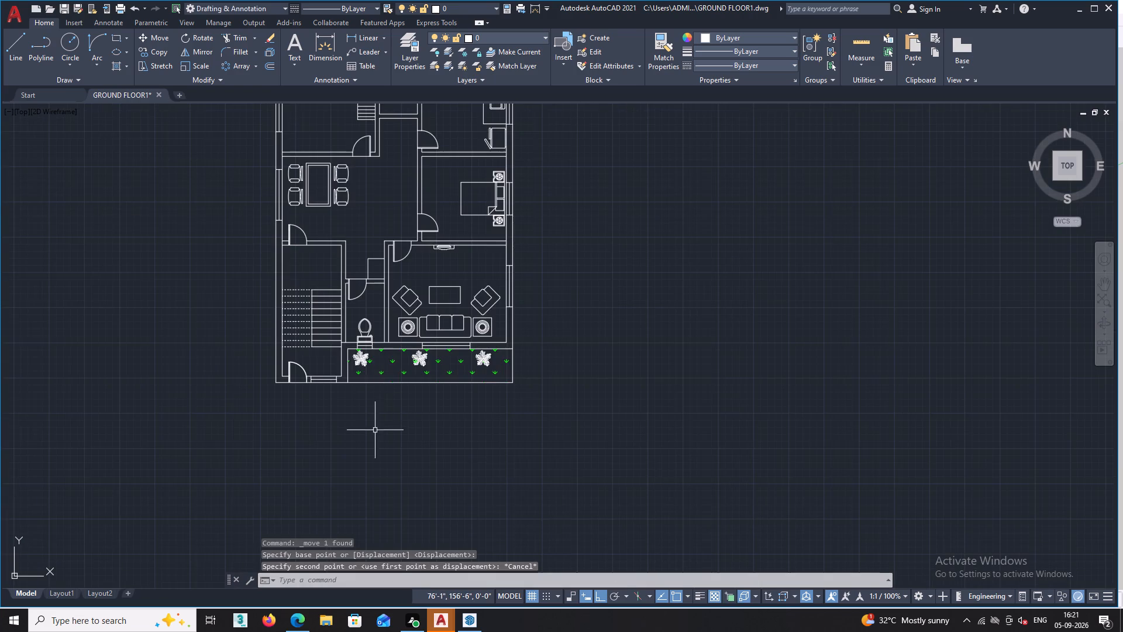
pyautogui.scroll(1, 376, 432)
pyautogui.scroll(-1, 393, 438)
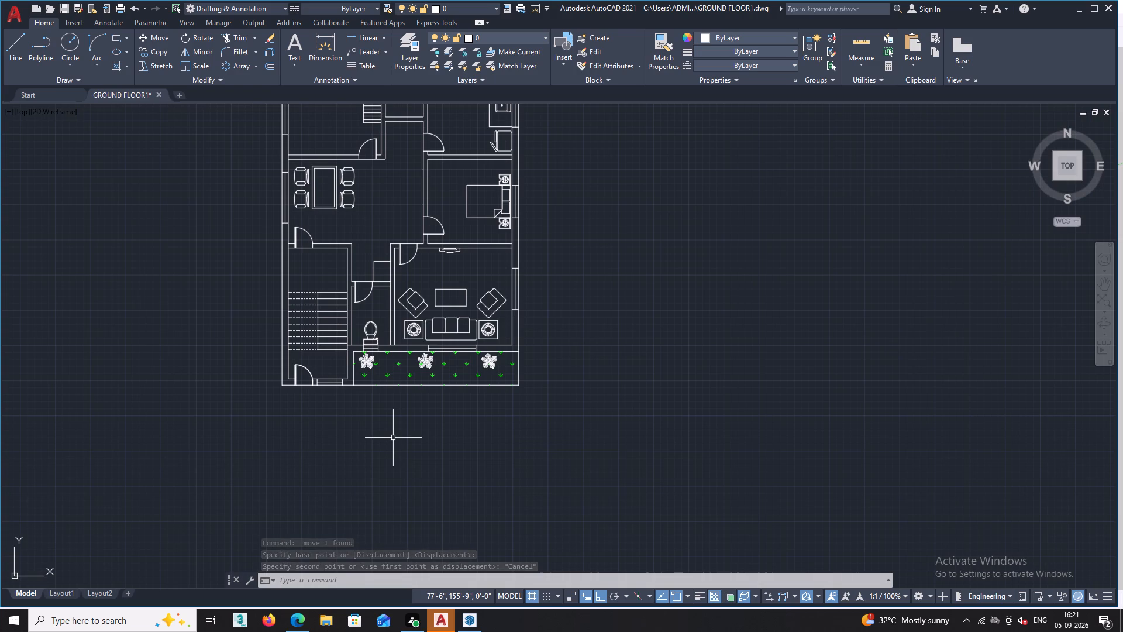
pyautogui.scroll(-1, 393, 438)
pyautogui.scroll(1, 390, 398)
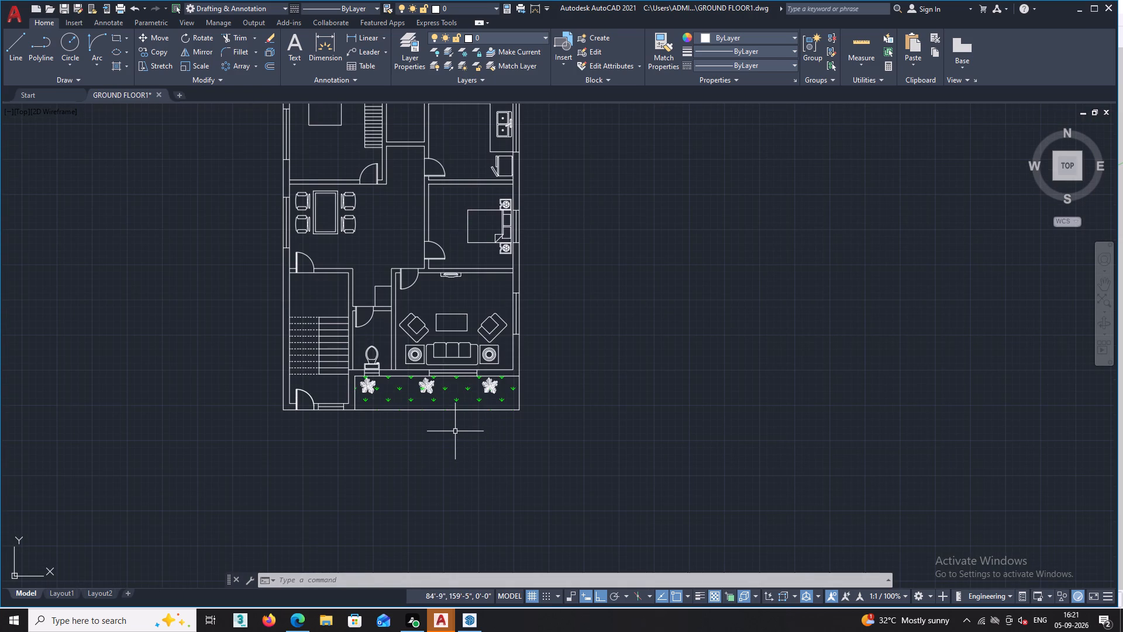
# Open the layer manager and create a layer named BEDS with the colour magenta.
pyautogui.scroll(-1, 517, 362)
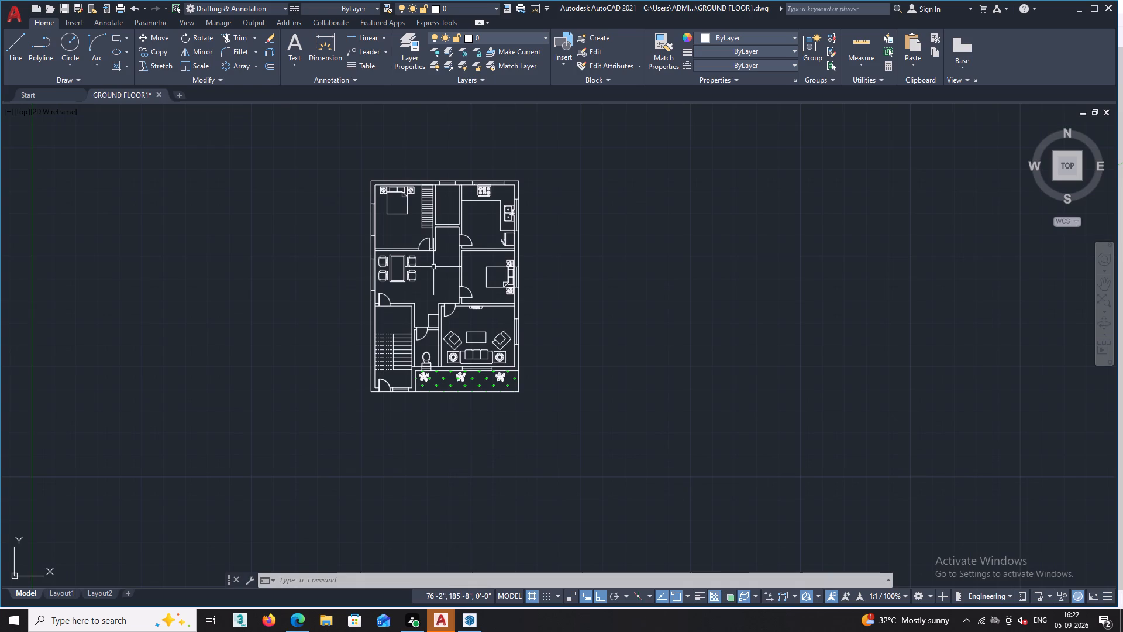
pyautogui.moveTo(433, 267); pyautogui.dragTo(512, 301, button='middle')
pyautogui.scroll(1, 492, 239)
pyautogui.scroll(1, 589, 291)
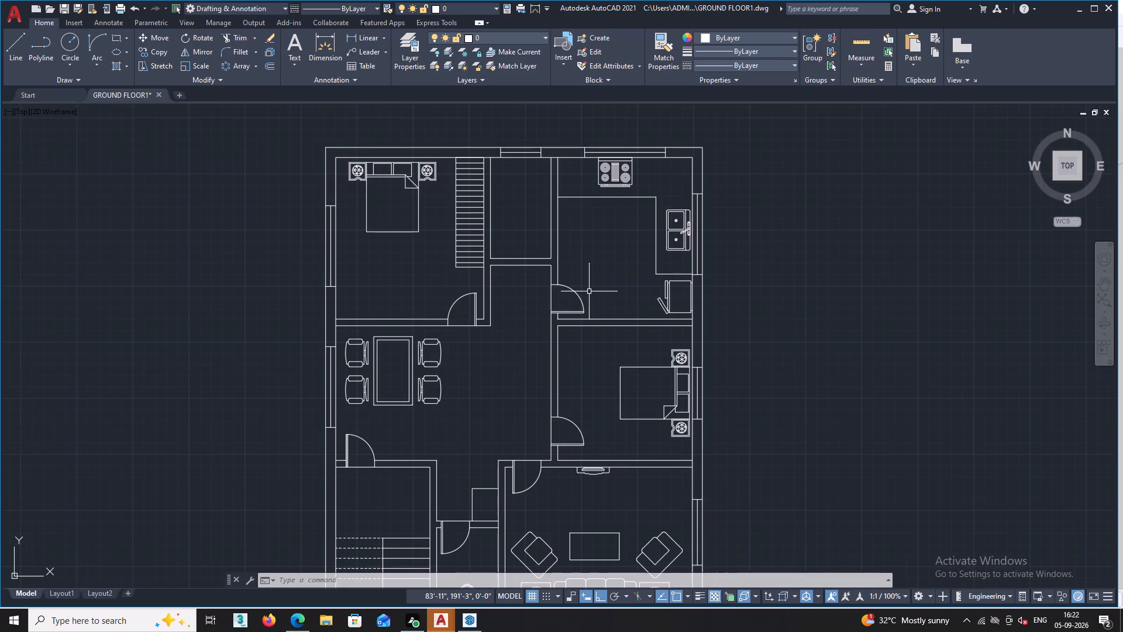
pyautogui.write('LA')
pyautogui.press('space')
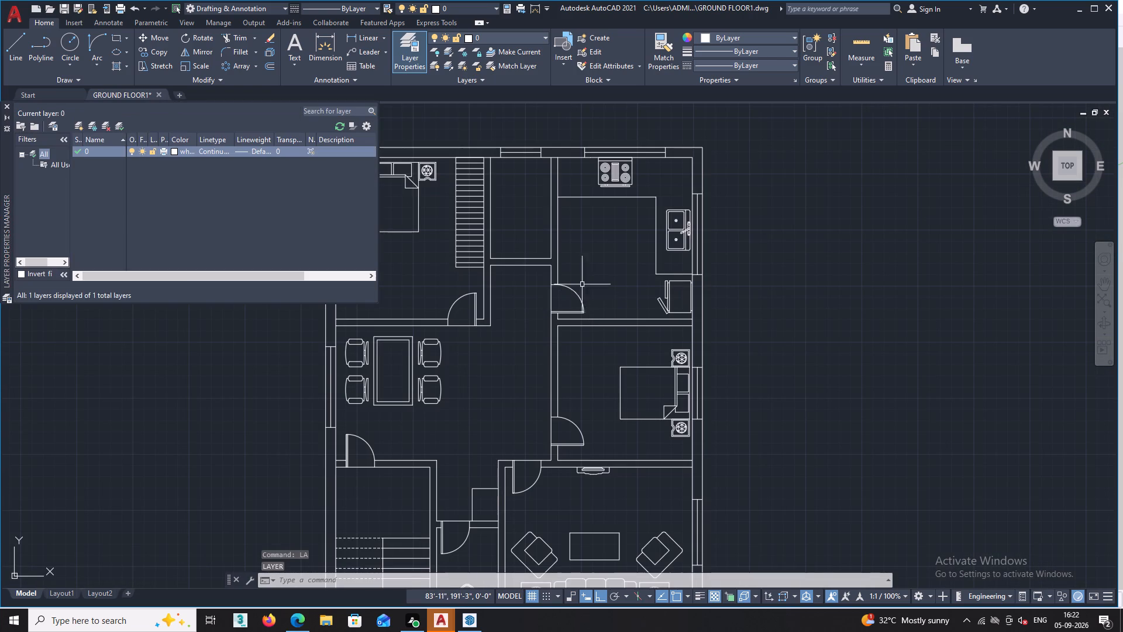
pyautogui.click(94, 148)
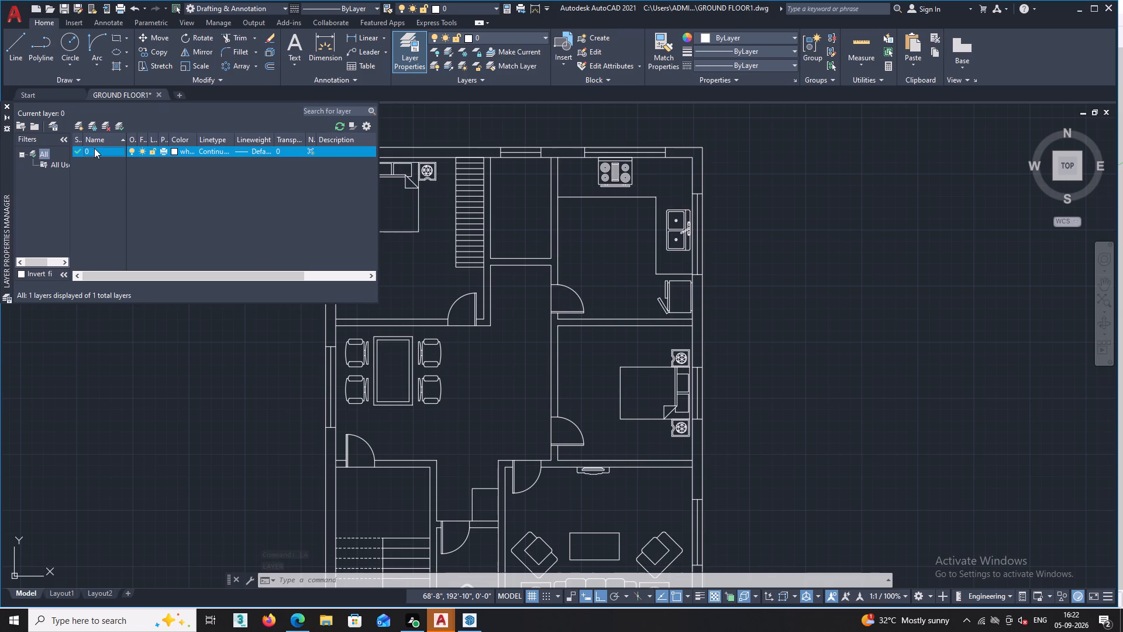
pyautogui.hotkey('alt', 'n')
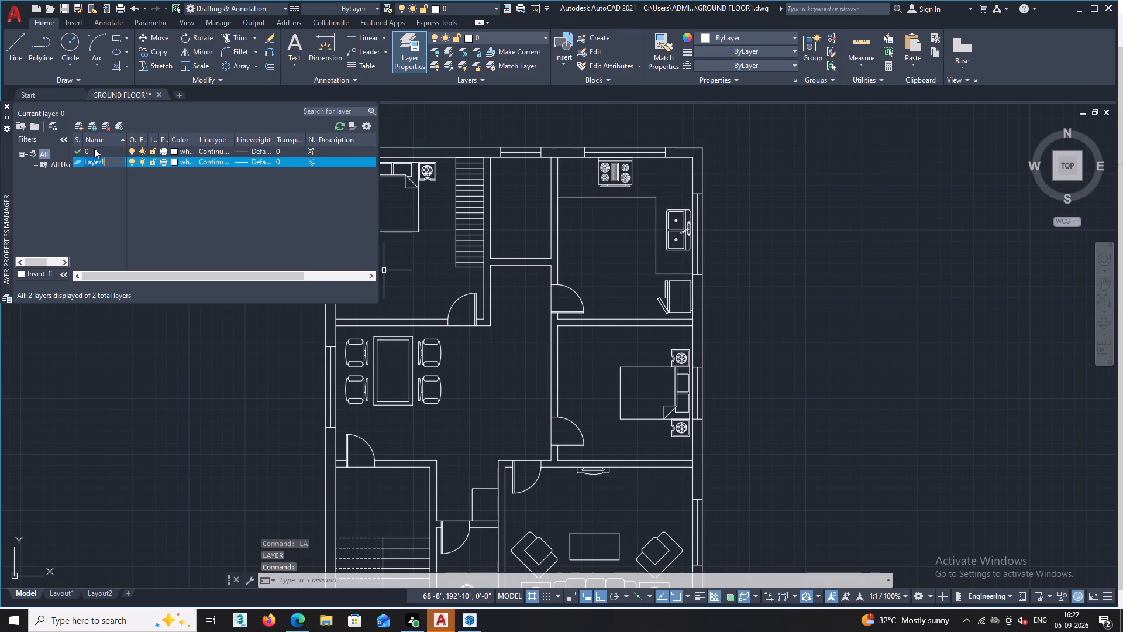
pyautogui.doubleClick(106, 163)
pyautogui.press('BackSpace')
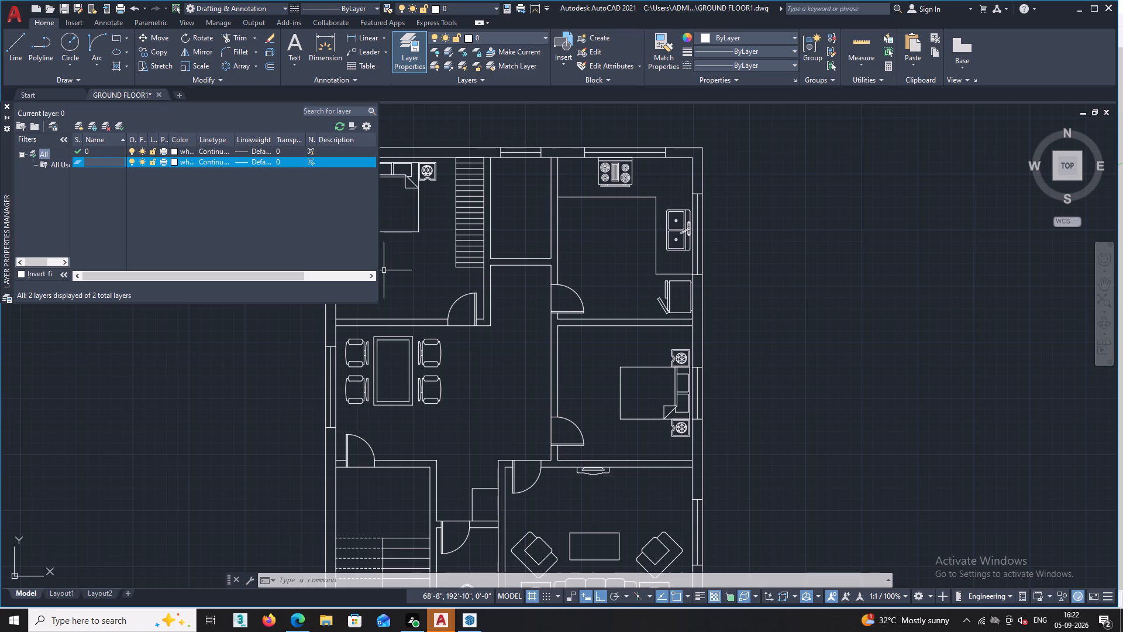
pyautogui.write('BED')
pyautogui.press('s')
pyautogui.doubleClick(171, 160)
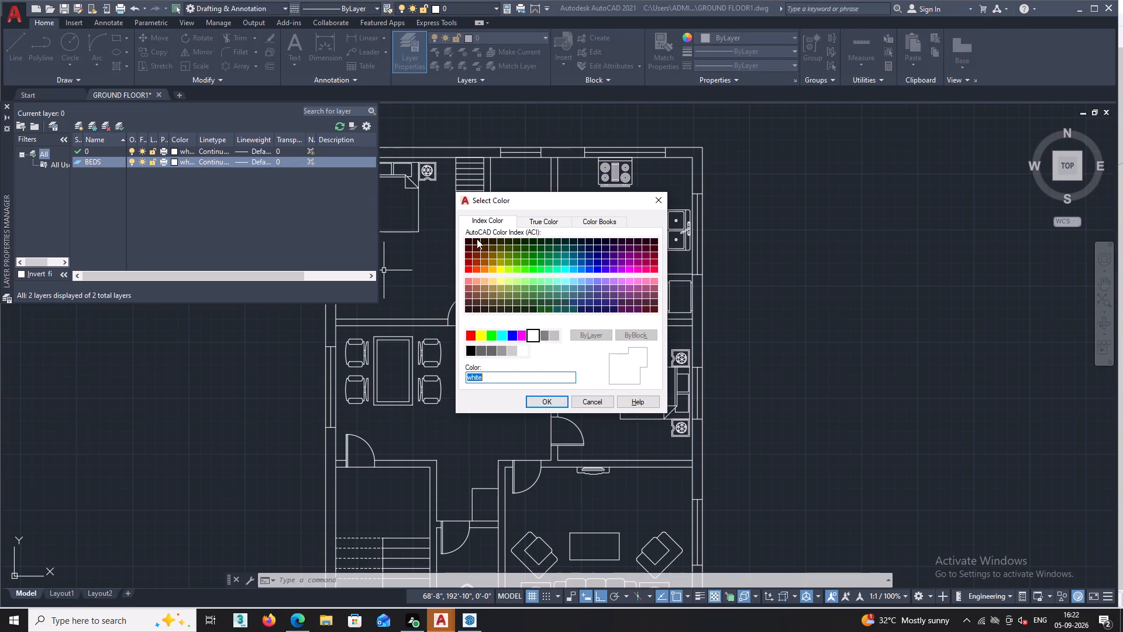
pyautogui.click(521, 336)
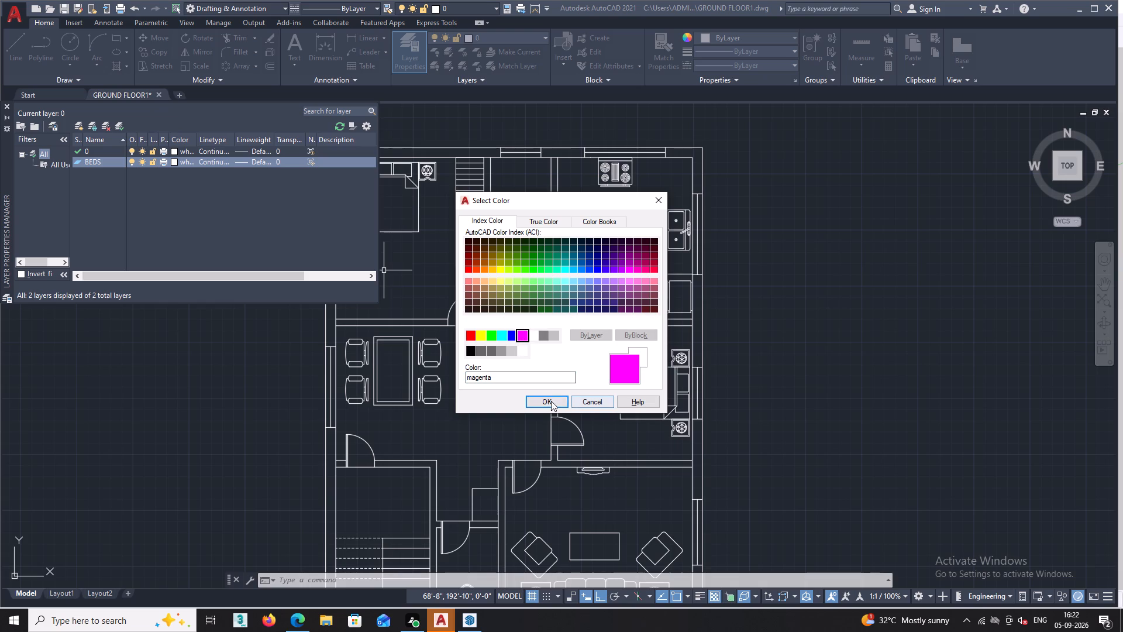
pyautogui.click(549, 402)
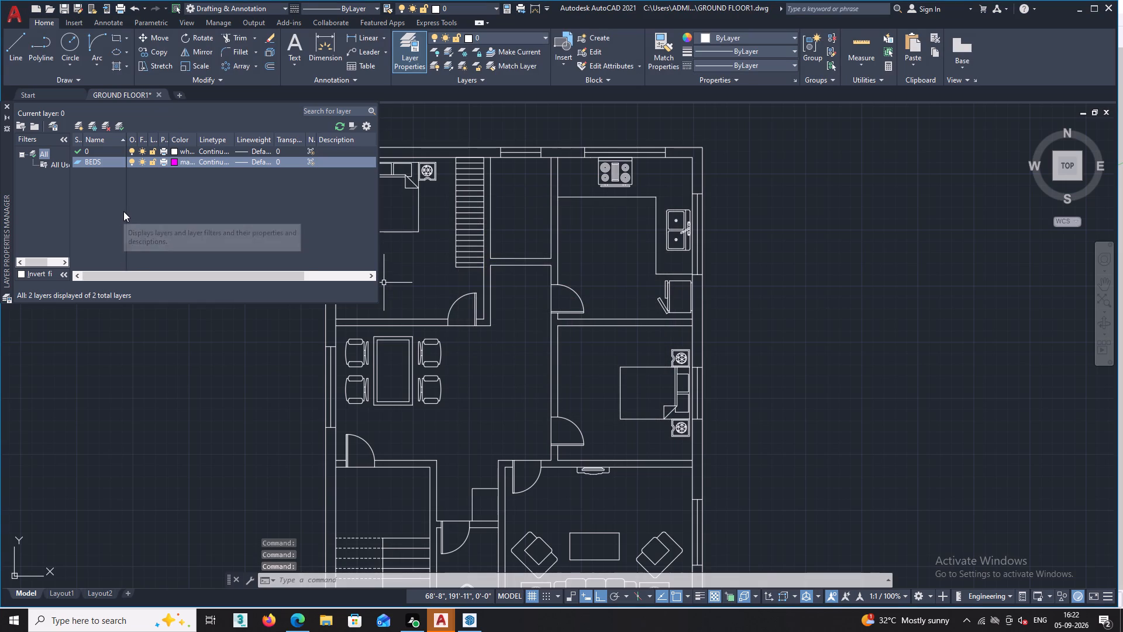
# Make BEDS the current layer and add a new layer named SOFA with index colour 10.
pyautogui.hotkey('alt', 'n')
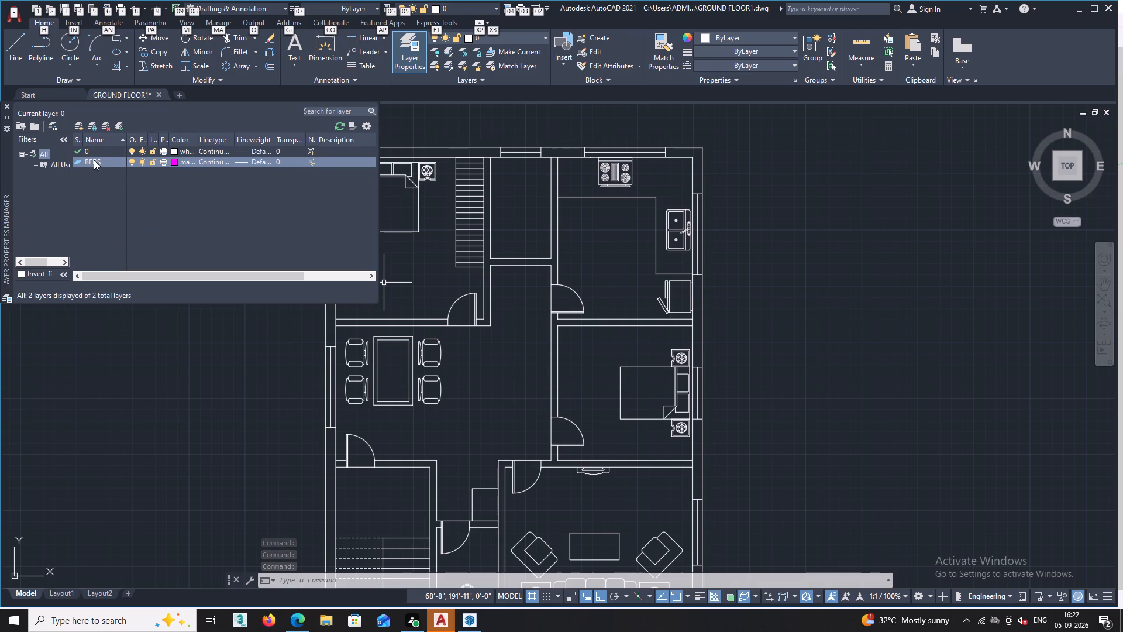
pyautogui.tripleClick(99, 161)
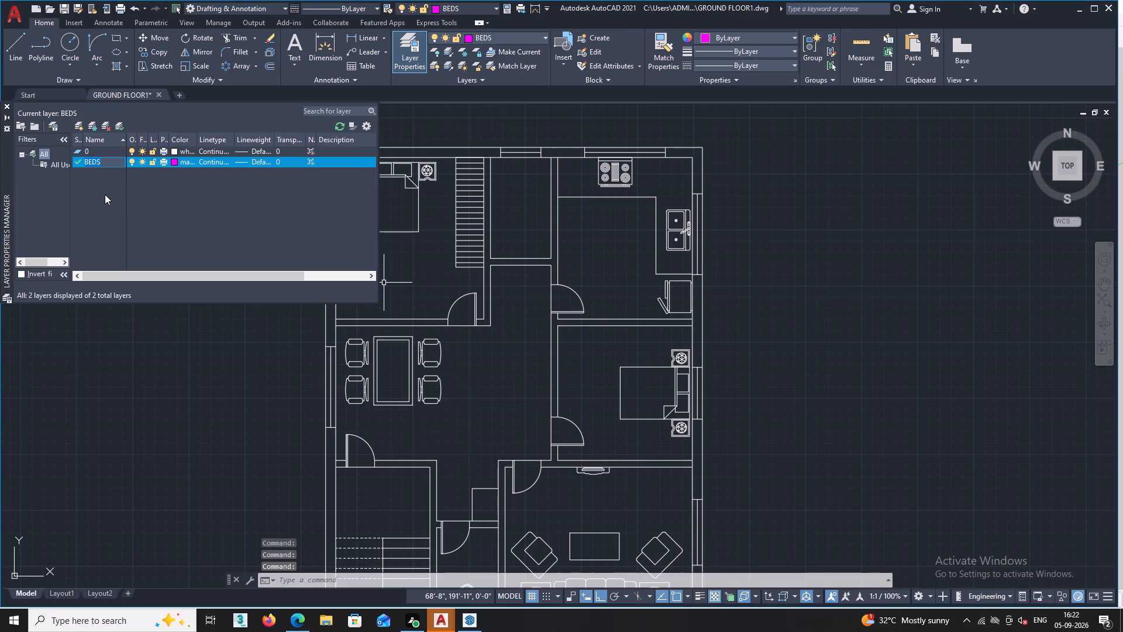
pyautogui.hotkey('alt', 'n')
pyautogui.hotkey('alt', 'n')
pyautogui.press('BackSpace')
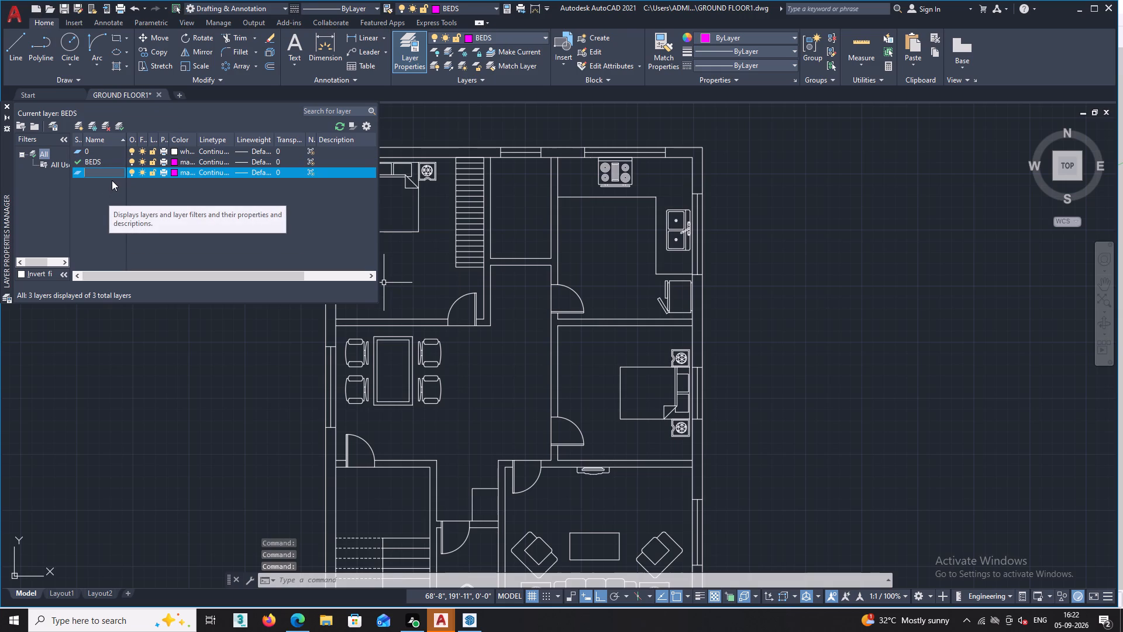
pyautogui.press('BackSpace')
pyautogui.write('SOFA')
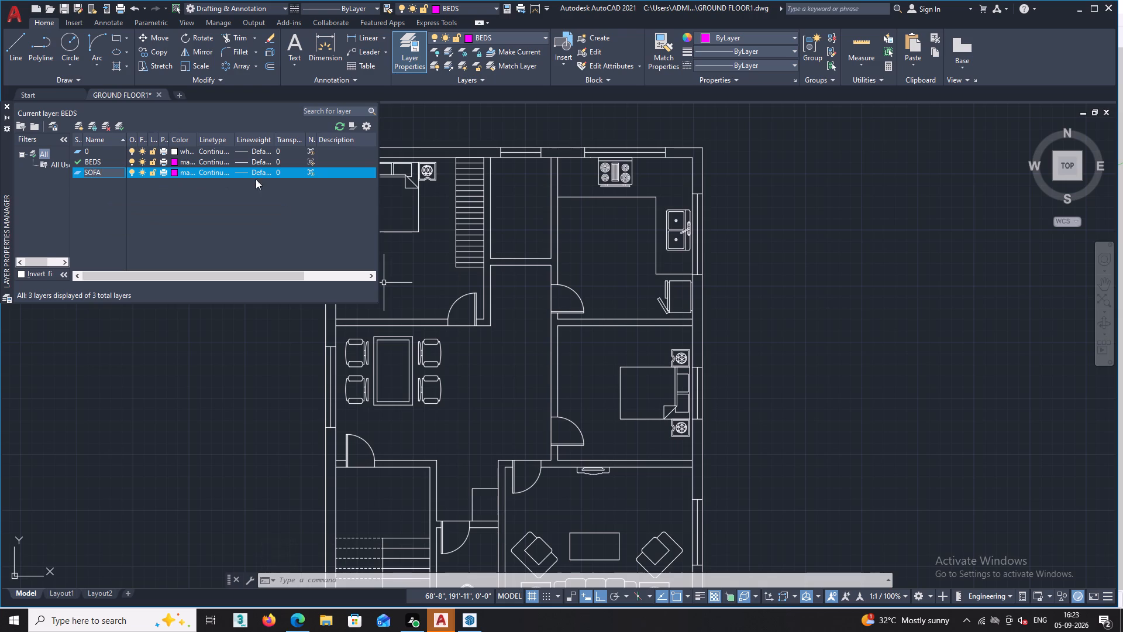
pyautogui.click(173, 171)
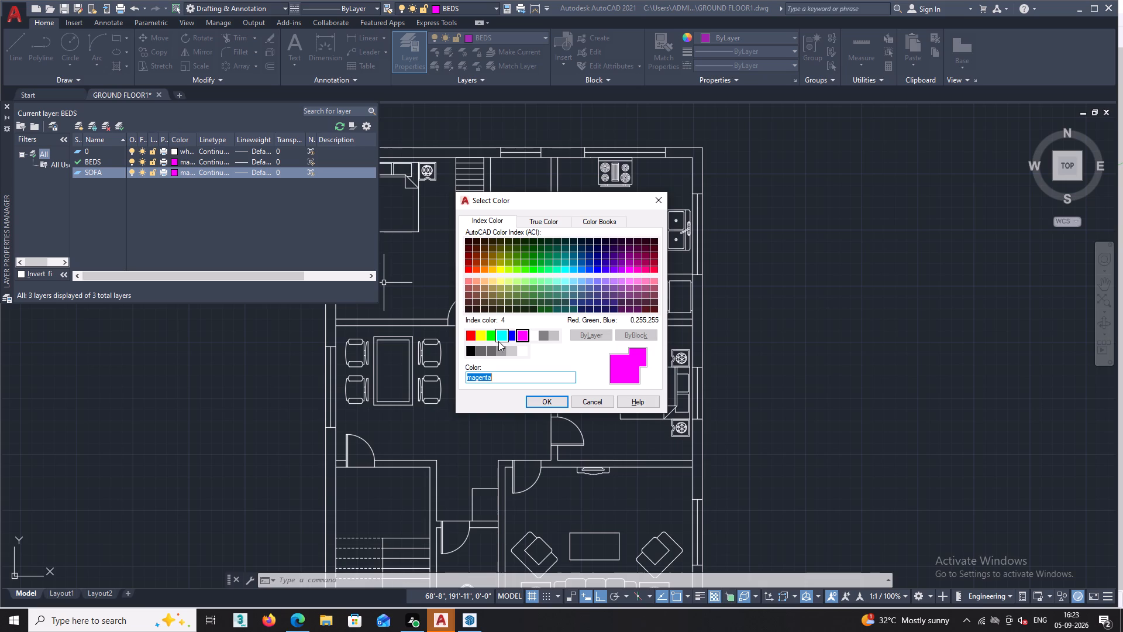
pyautogui.click(475, 268)
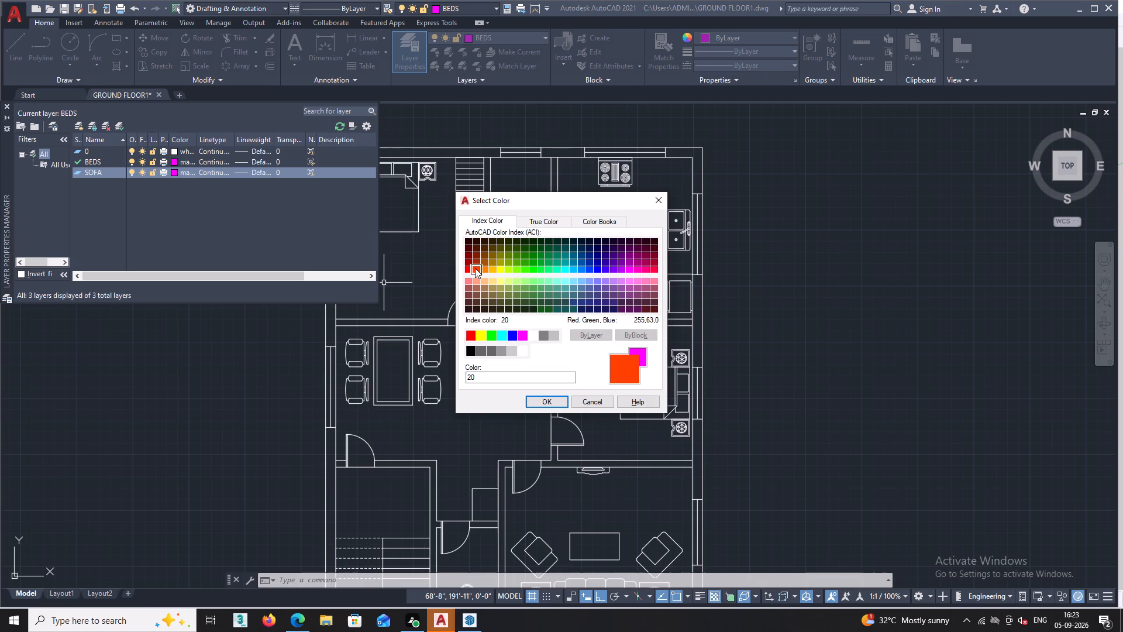
pyautogui.doubleClick(469, 270)
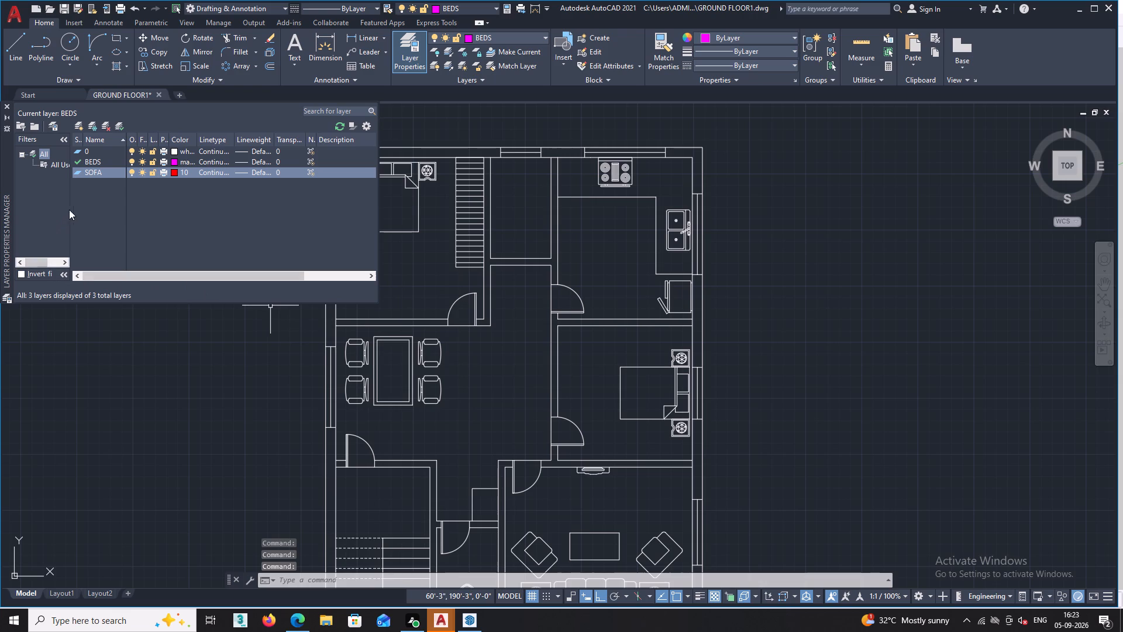
# Make SOFA the current layer and add a new layer named KITCHEN with the colour cyan.
pyautogui.doubleClick(115, 171)
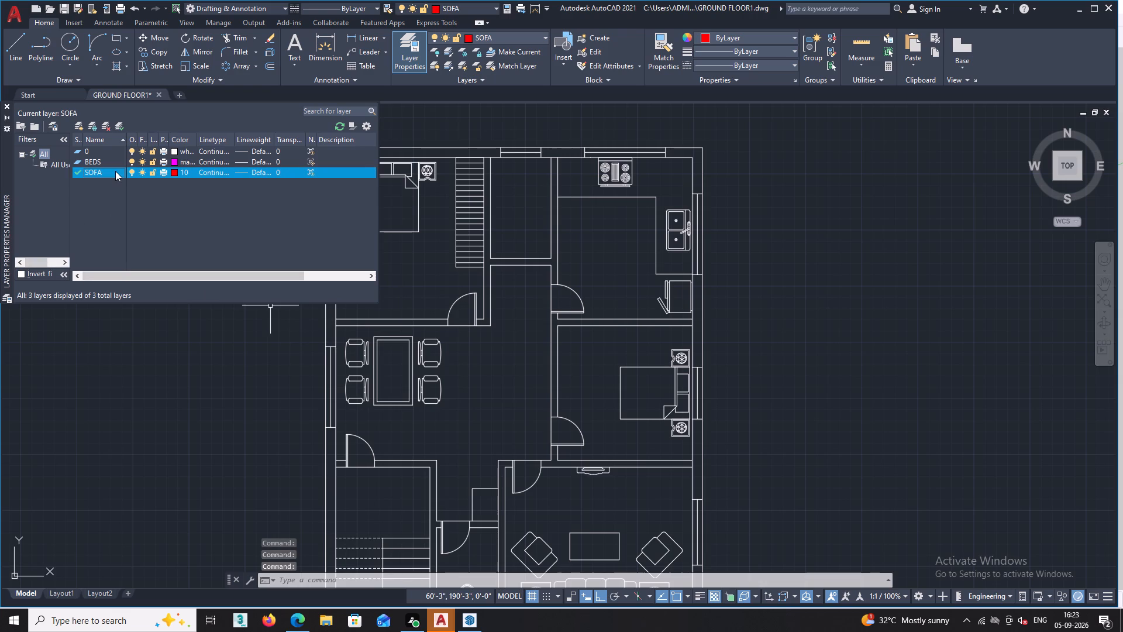
pyautogui.hotkey('alt', 'n')
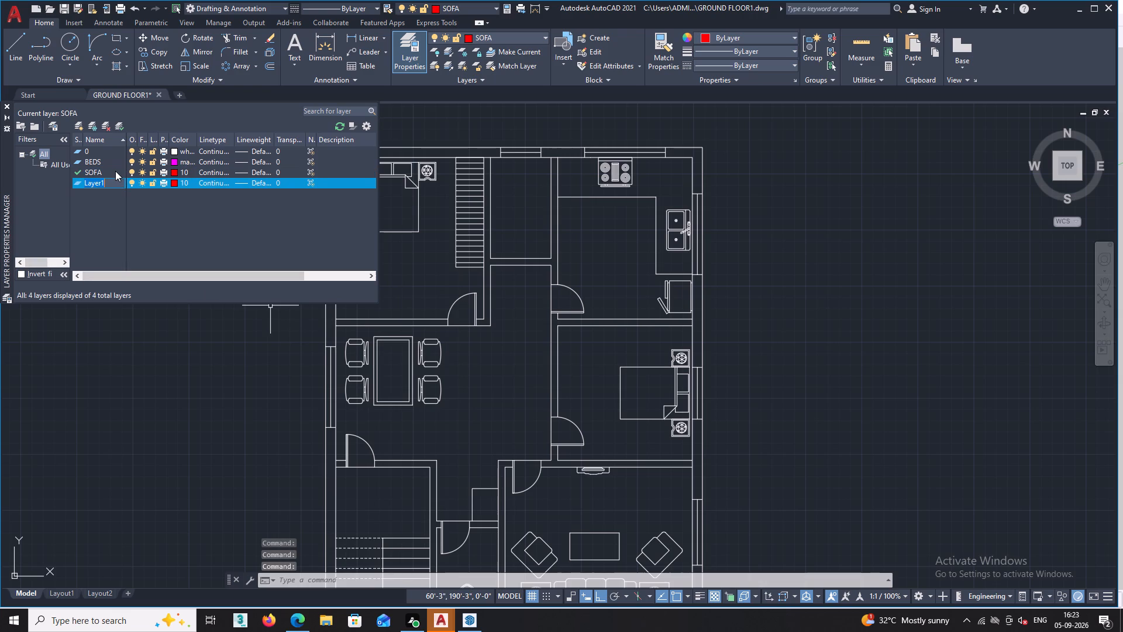
pyautogui.press('BackSpace')
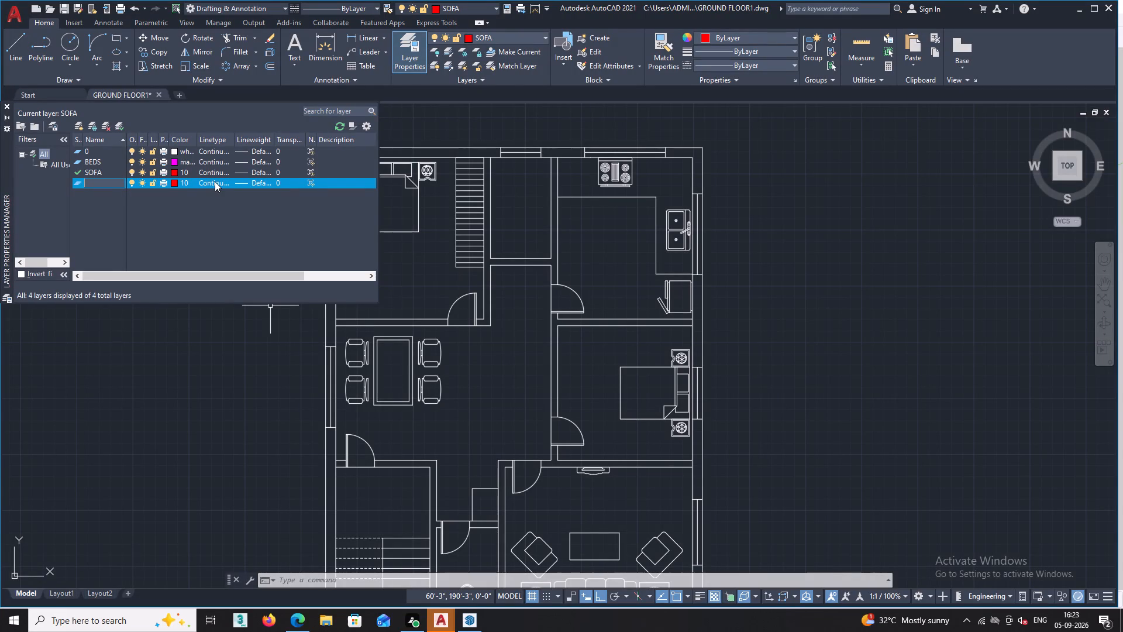
pyautogui.click(99, 185)
pyautogui.write('KI')
pyautogui.write('TCHE')
pyautogui.press('n')
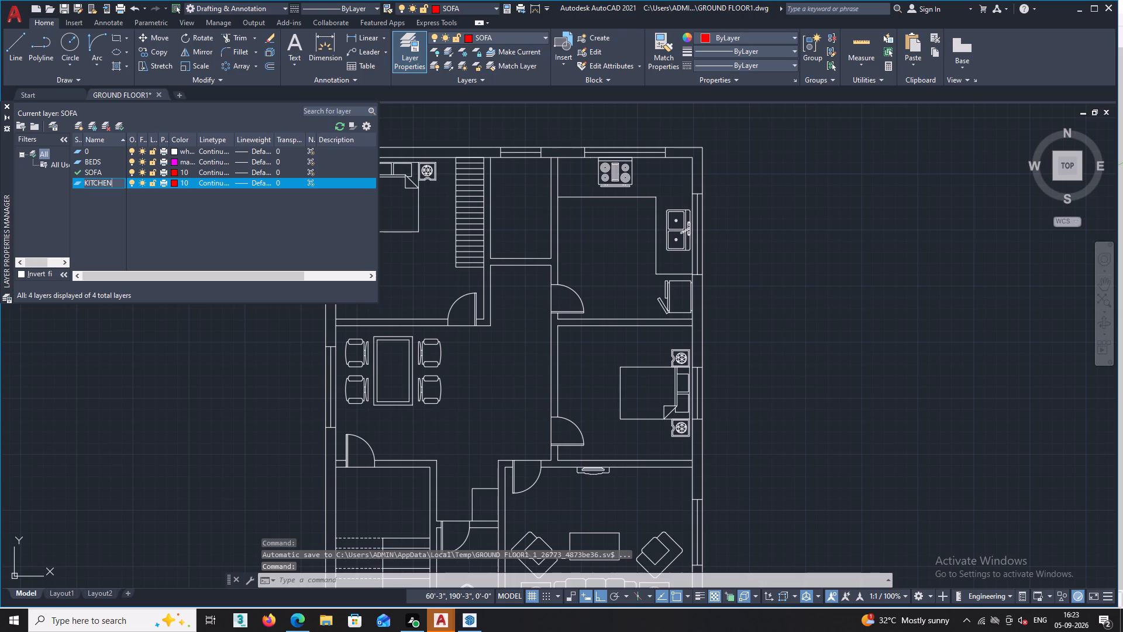
pyautogui.doubleClick(176, 181)
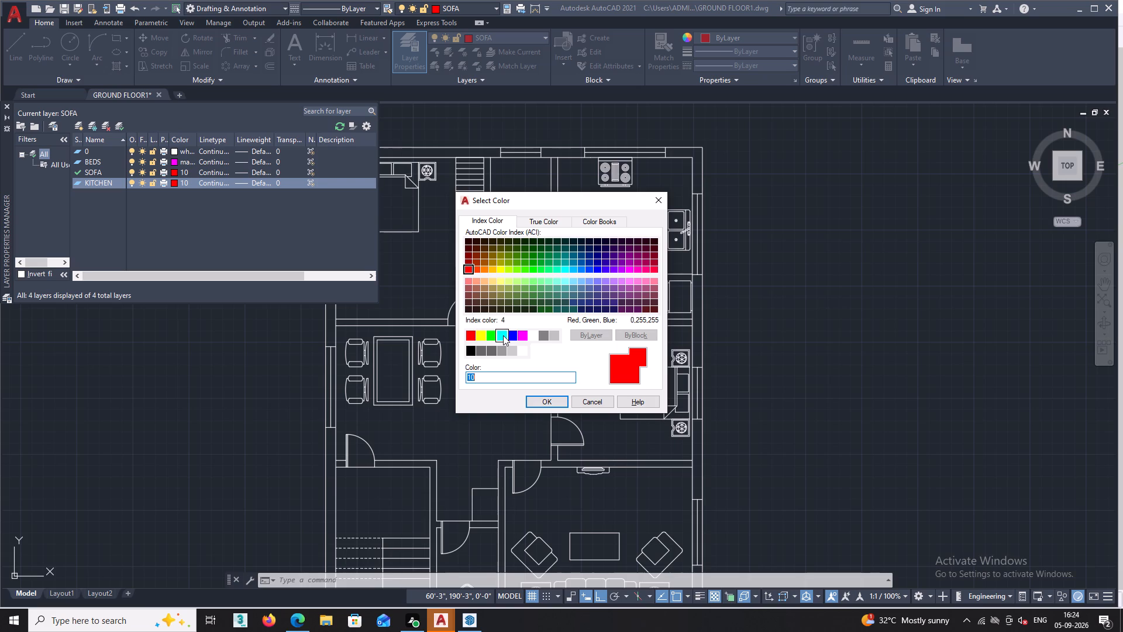
pyautogui.doubleClick(503, 335)
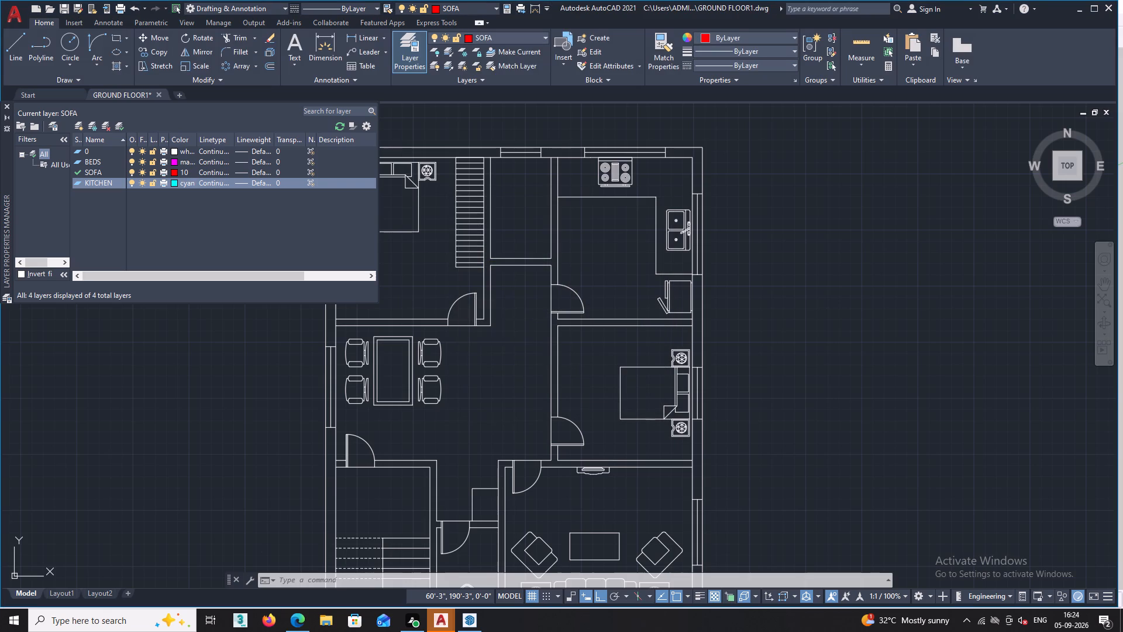
# Add another new layer based on KITCHEN and clear its default name.
pyautogui.scroll(-1, 497, 354)
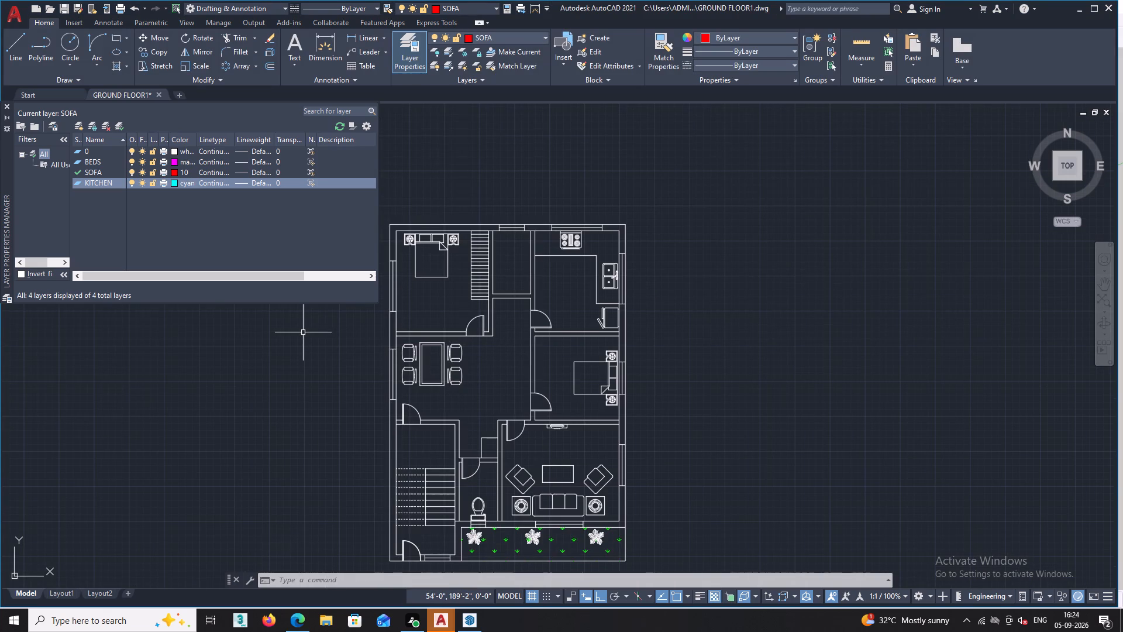
pyautogui.hotkey('alt', 'n')
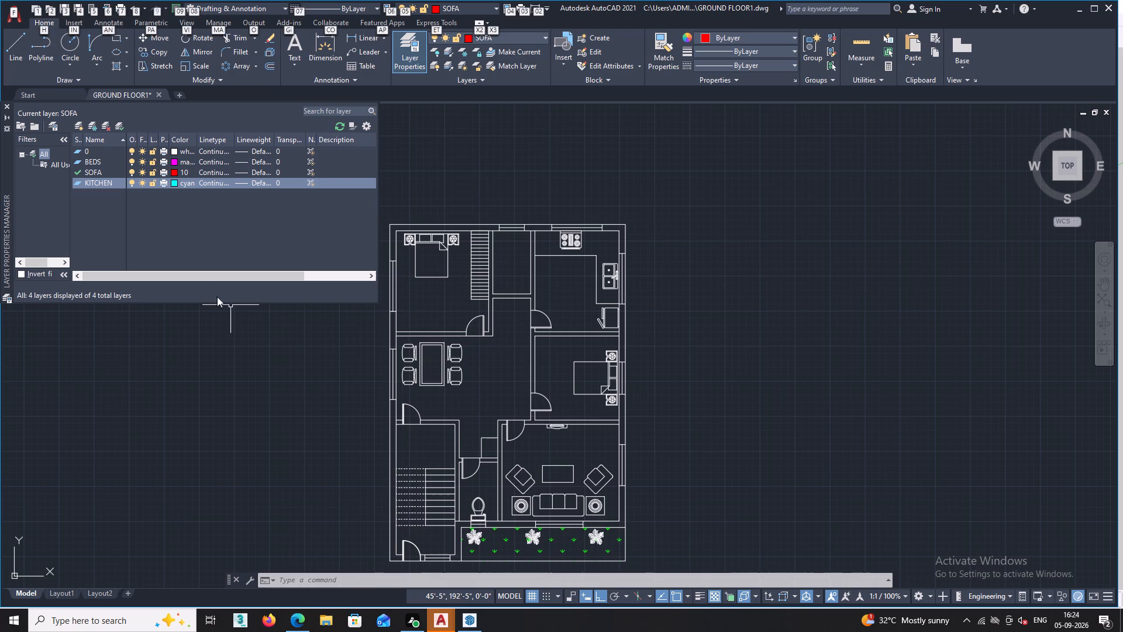
pyautogui.click(114, 185)
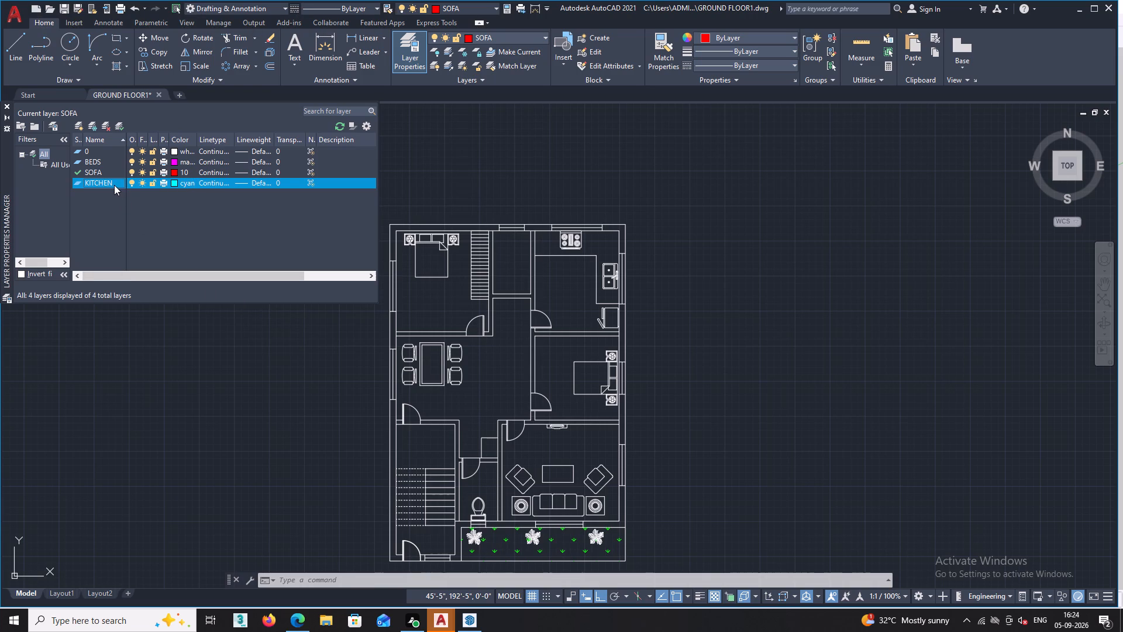
pyautogui.hotkey('alt', 'n')
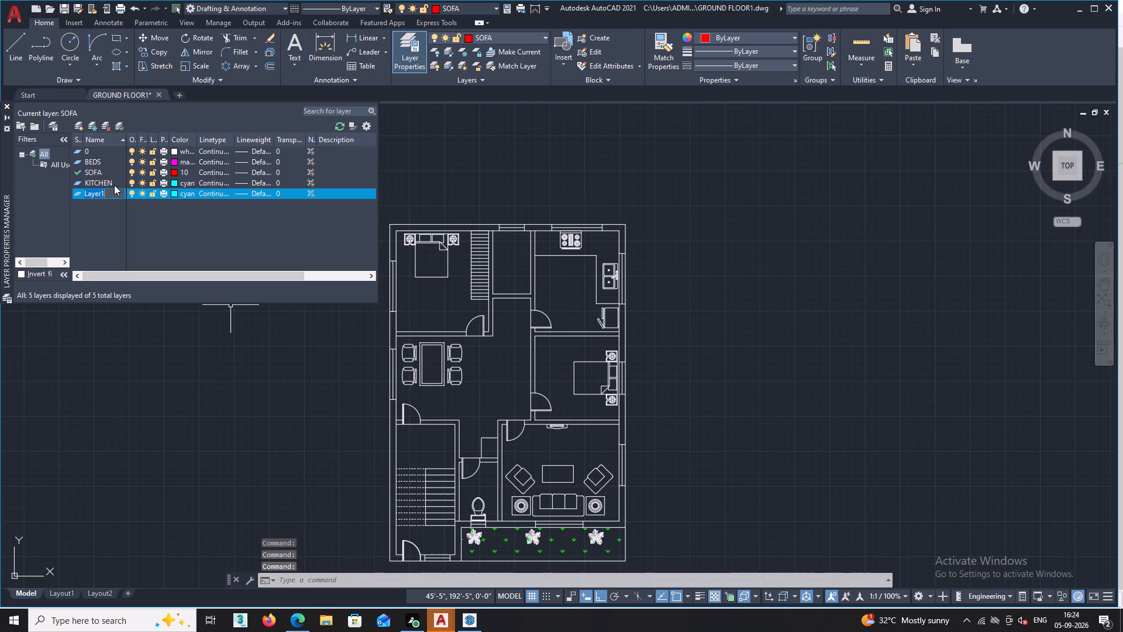
pyautogui.press('BackSpace')
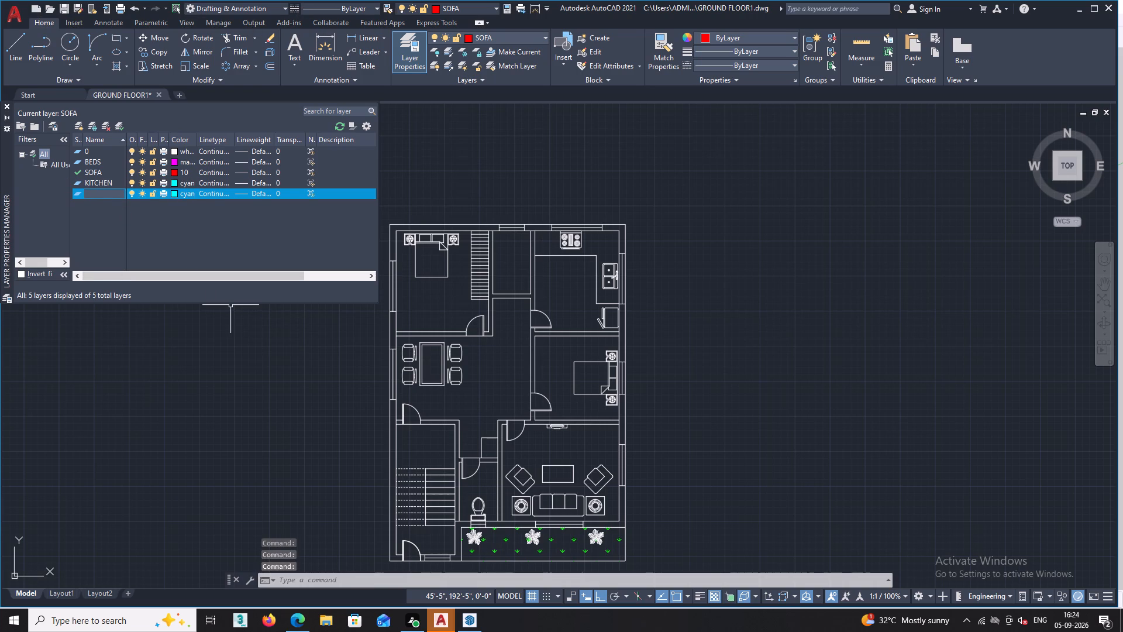
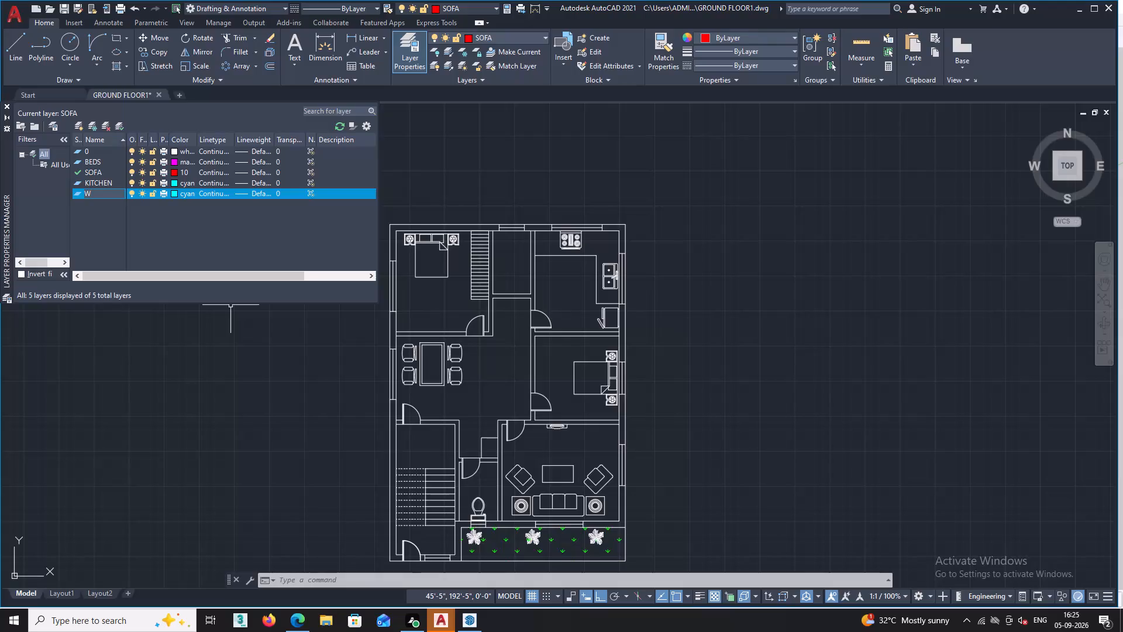
# Set the colour of the new layer W to index colour 90.
pyautogui.click(175, 191)
pyautogui.doubleClick(175, 191)
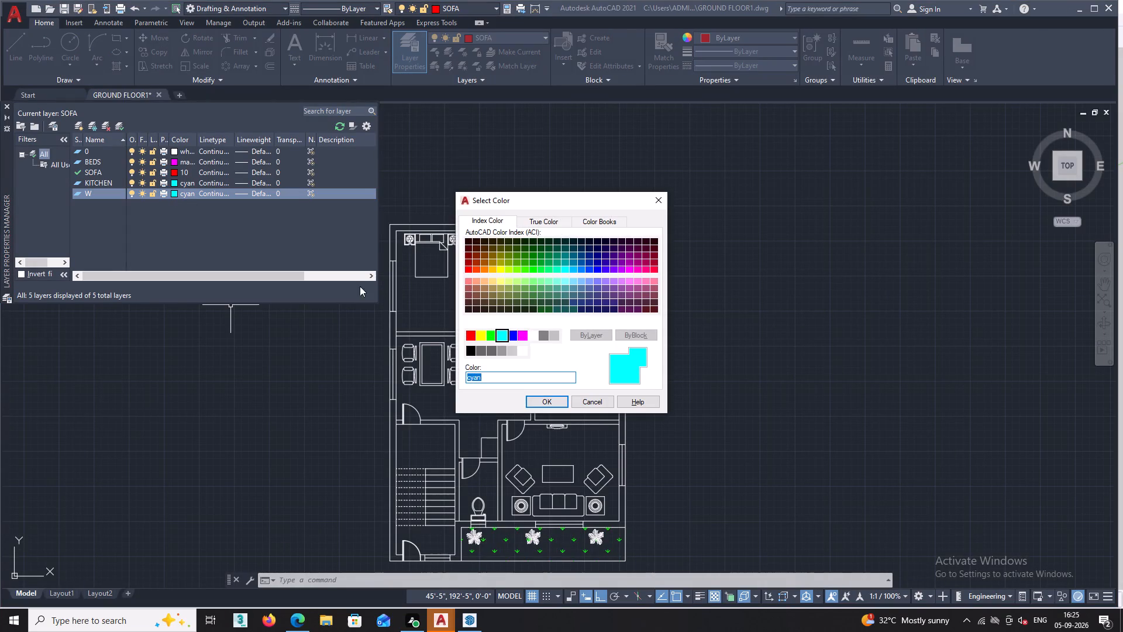
pyautogui.doubleClick(490, 332)
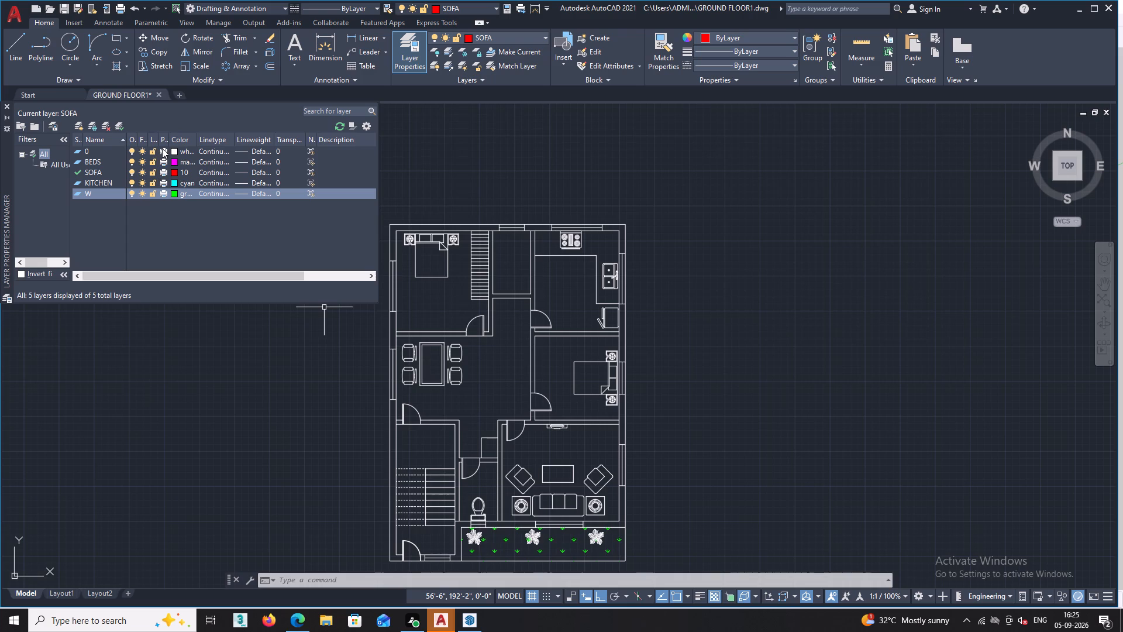
pyautogui.click(174, 194)
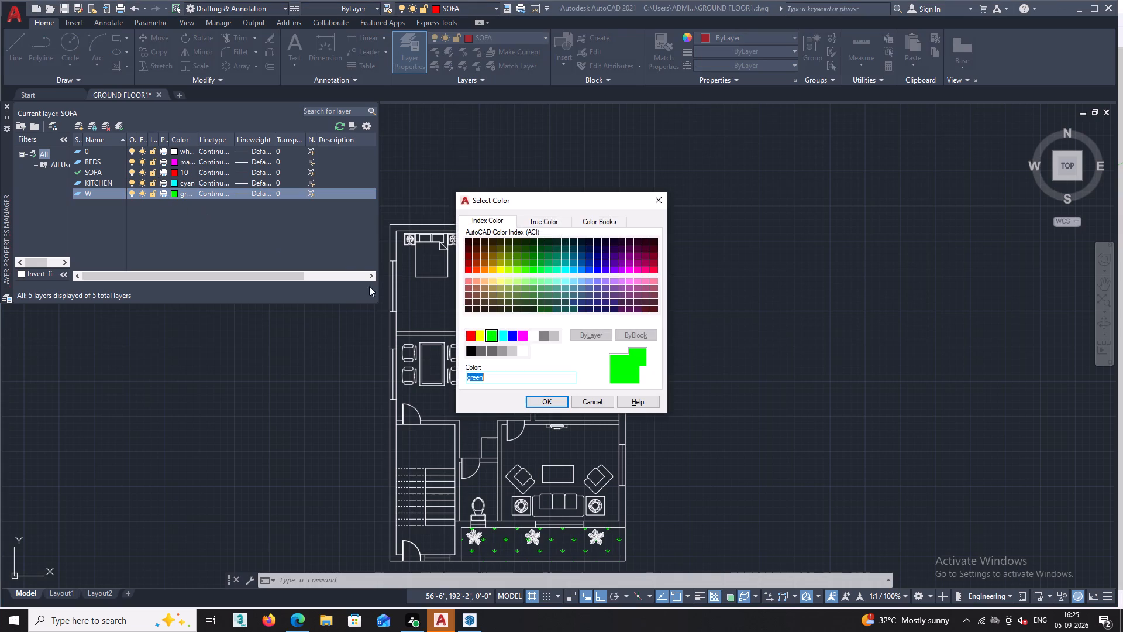
pyautogui.click(532, 270)
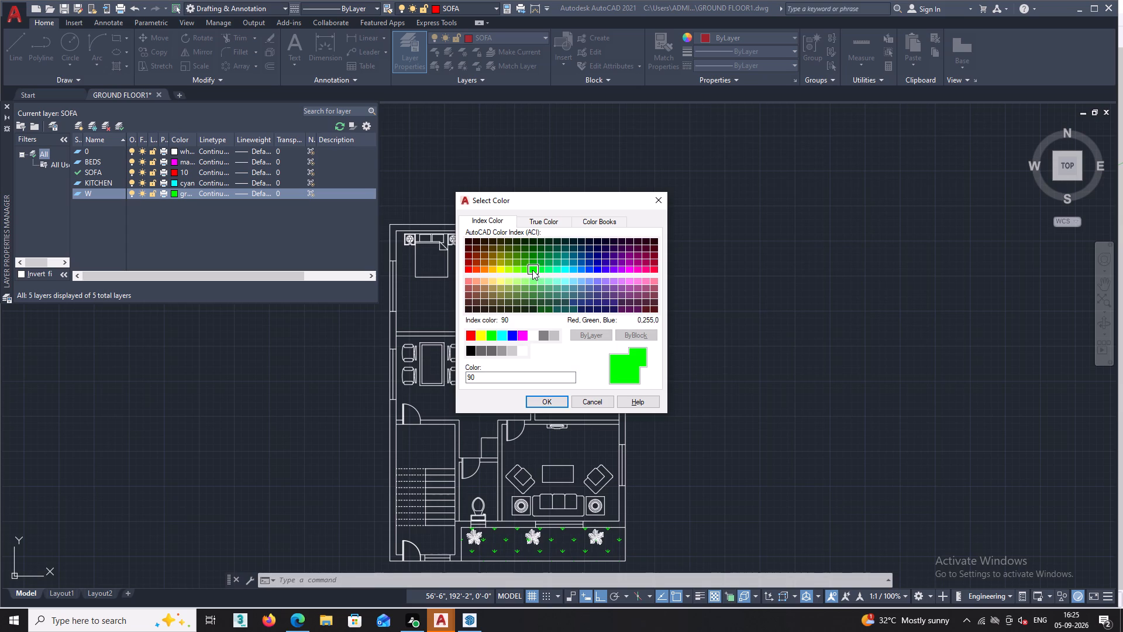
pyautogui.doubleClick(535, 269)
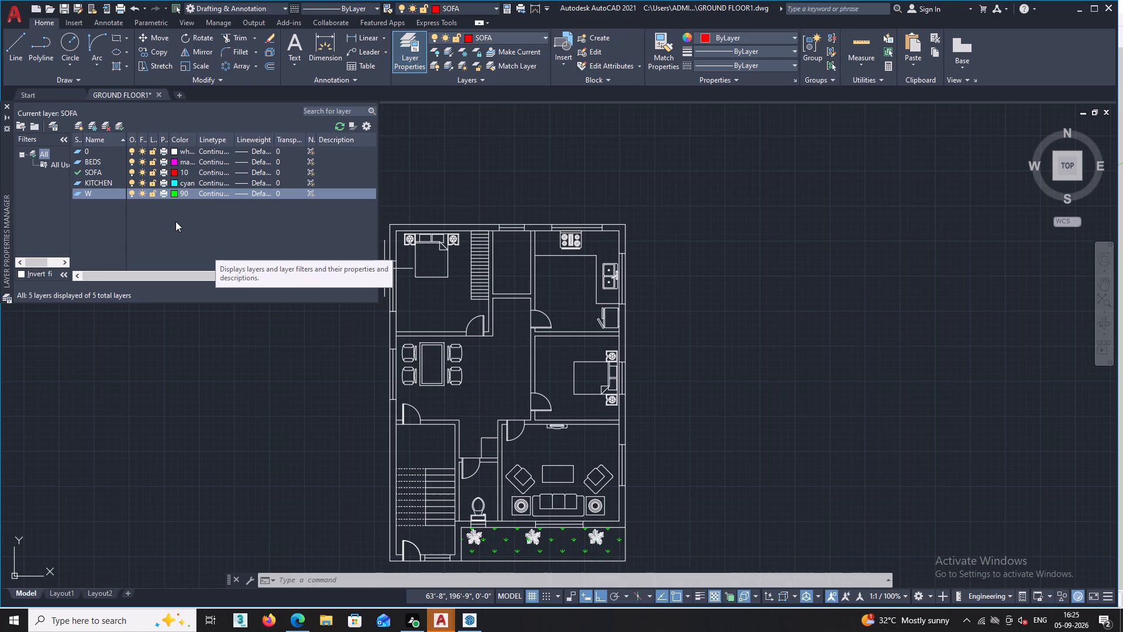
# Make layer W the current layer.
pyautogui.scroll(-1, 175, 221)
pyautogui.doubleClick(102, 192)
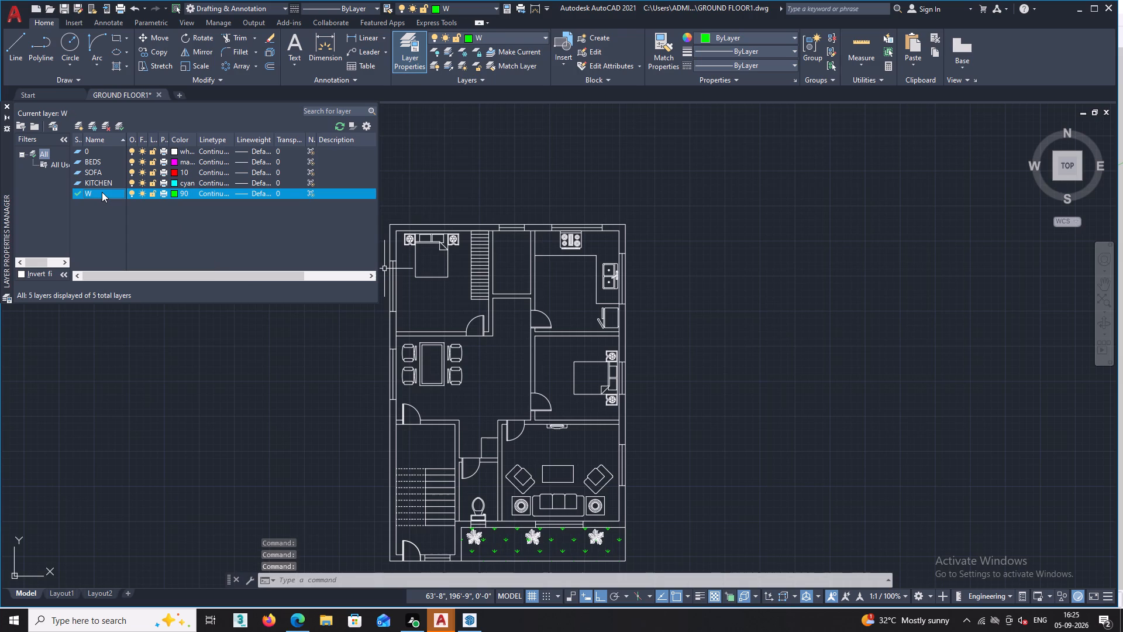
# Create a new layer named D with index colour 200.
pyautogui.hotkey('alt', 'n')
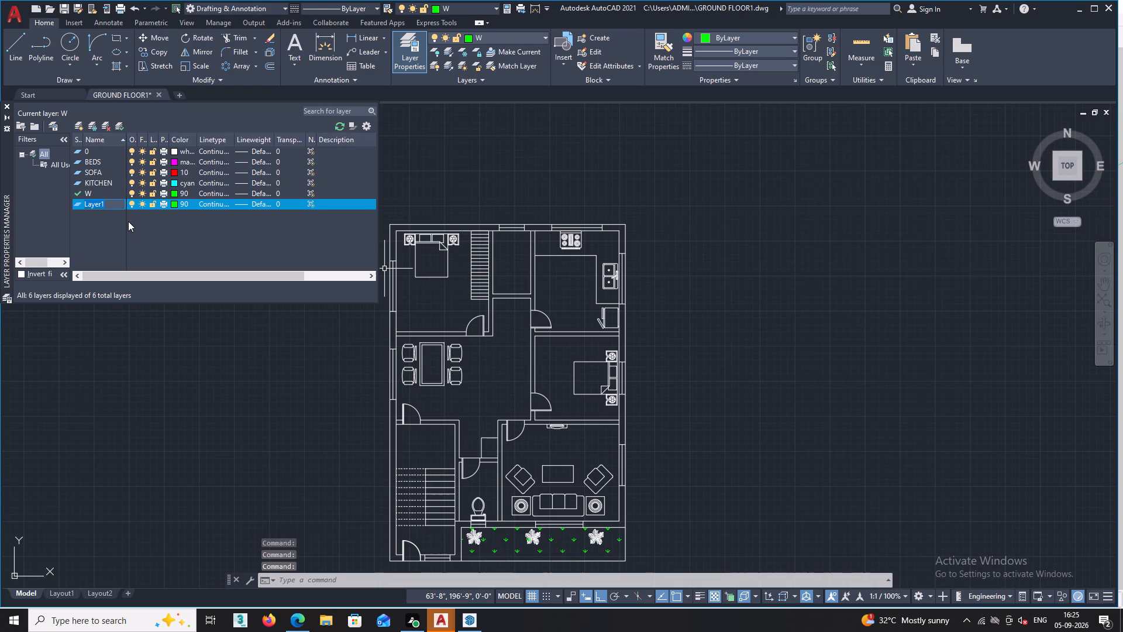
pyautogui.press('BackSpace')
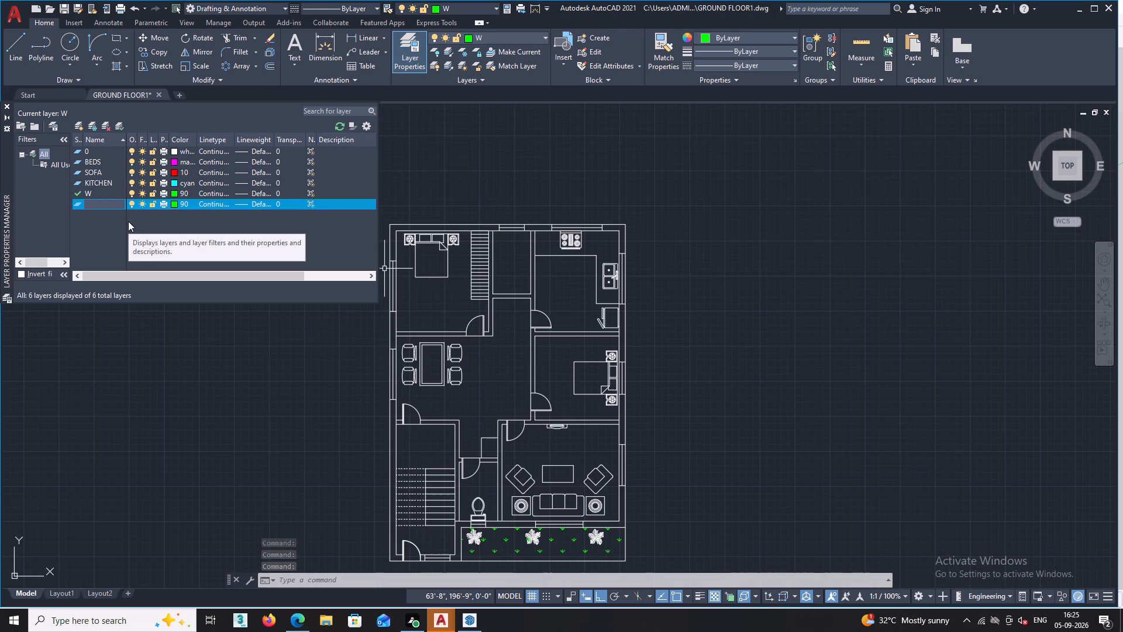
pyautogui.press('d')
pyautogui.doubleClick(174, 204)
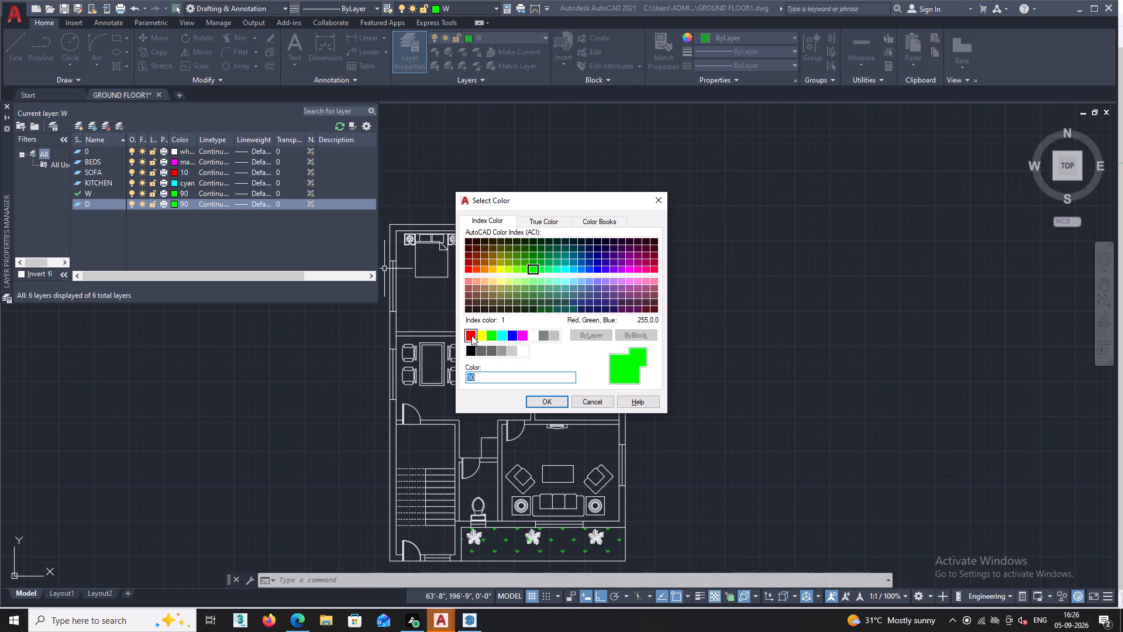
pyautogui.scroll(2, 574, 299)
pyautogui.scroll(-3, 582, 286)
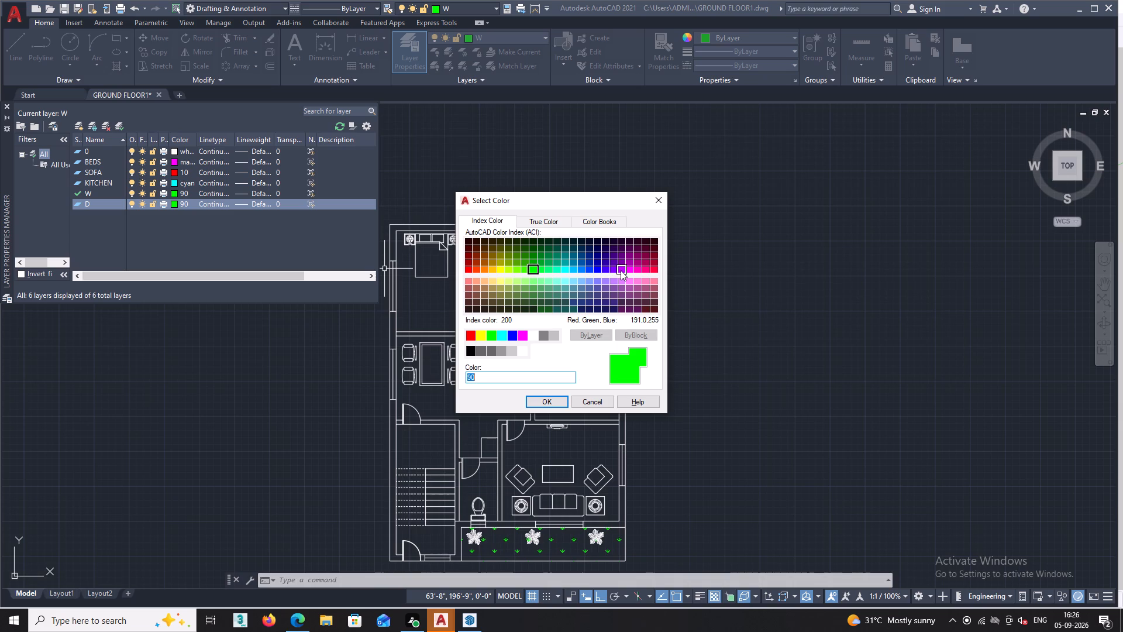
pyautogui.doubleClick(621, 270)
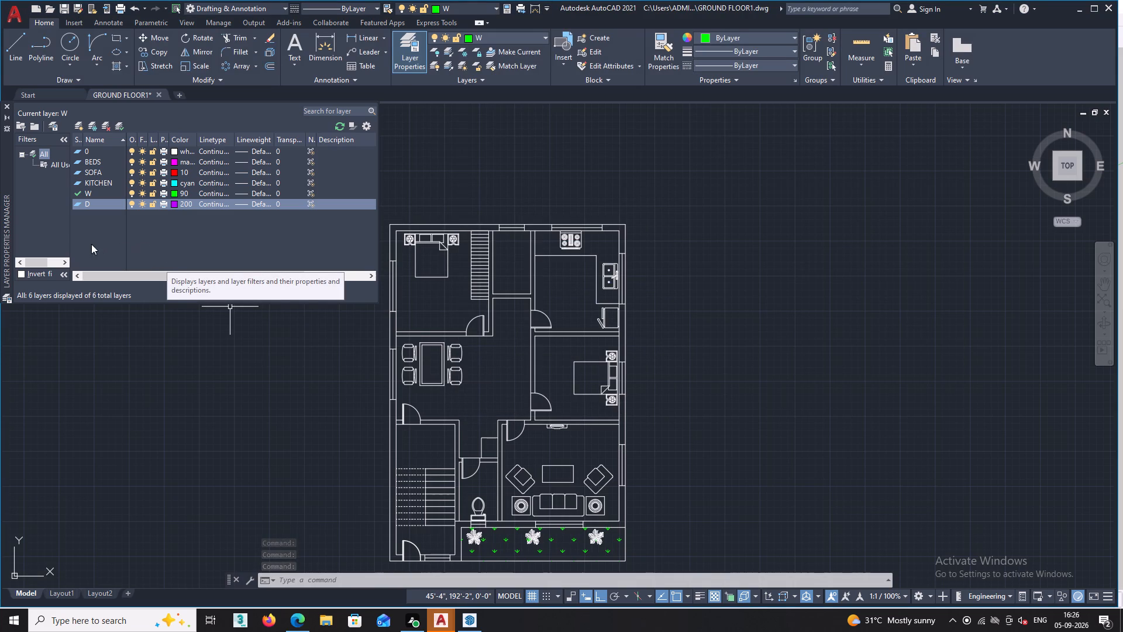
# Create a new layer named T with the colour yellow.
pyautogui.click(98, 205)
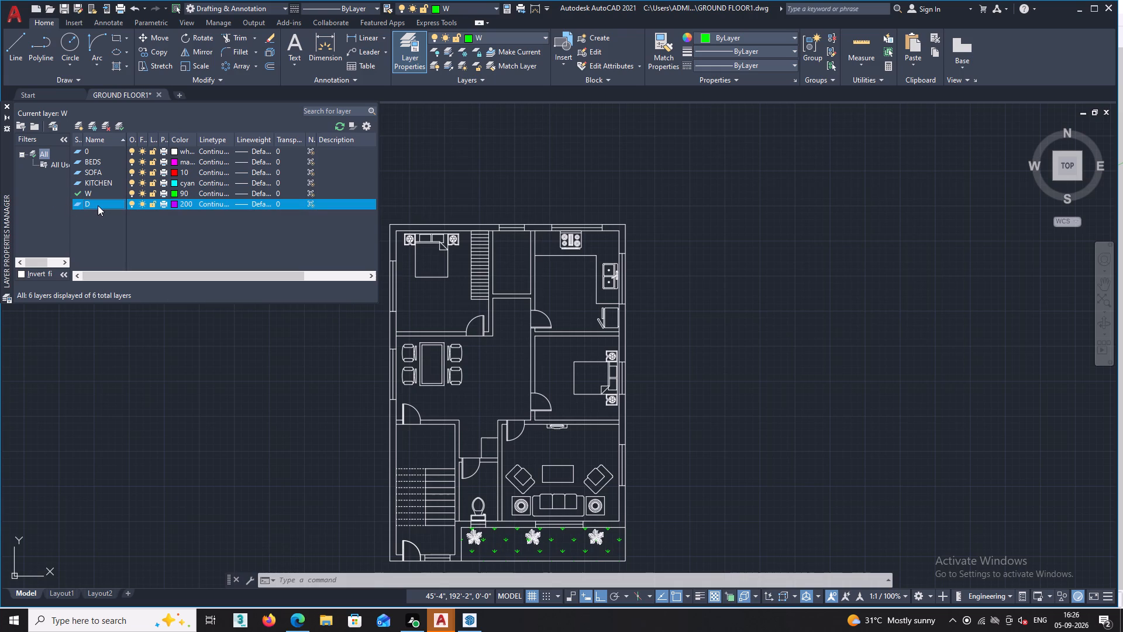
pyautogui.hotkey('alt', 'n')
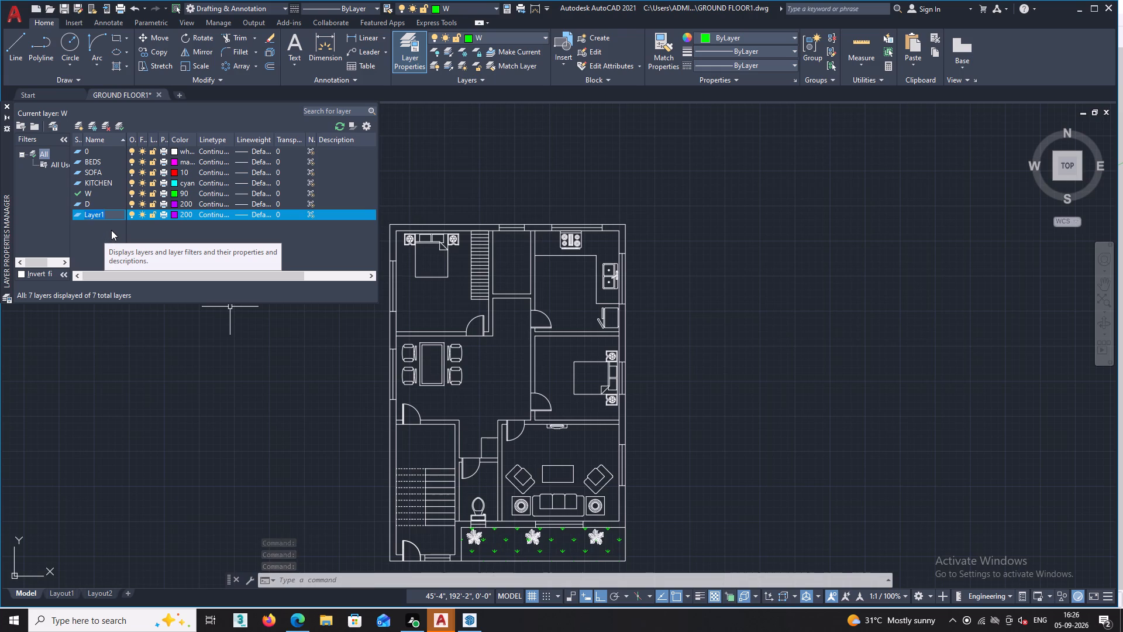
pyautogui.press('BackSpace')
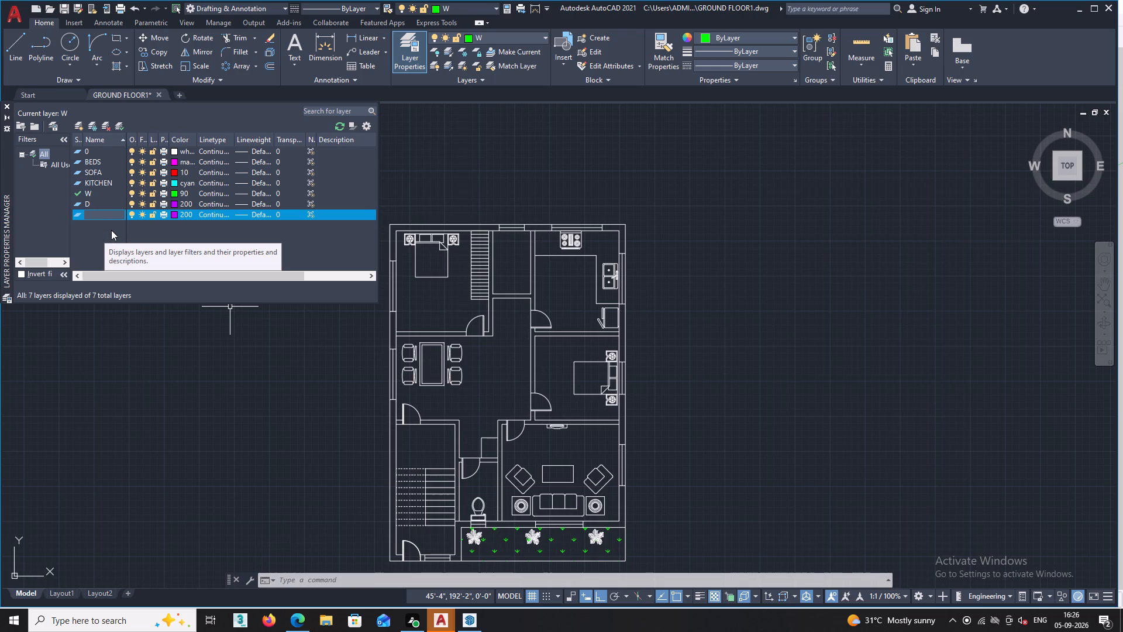
pyautogui.press('t')
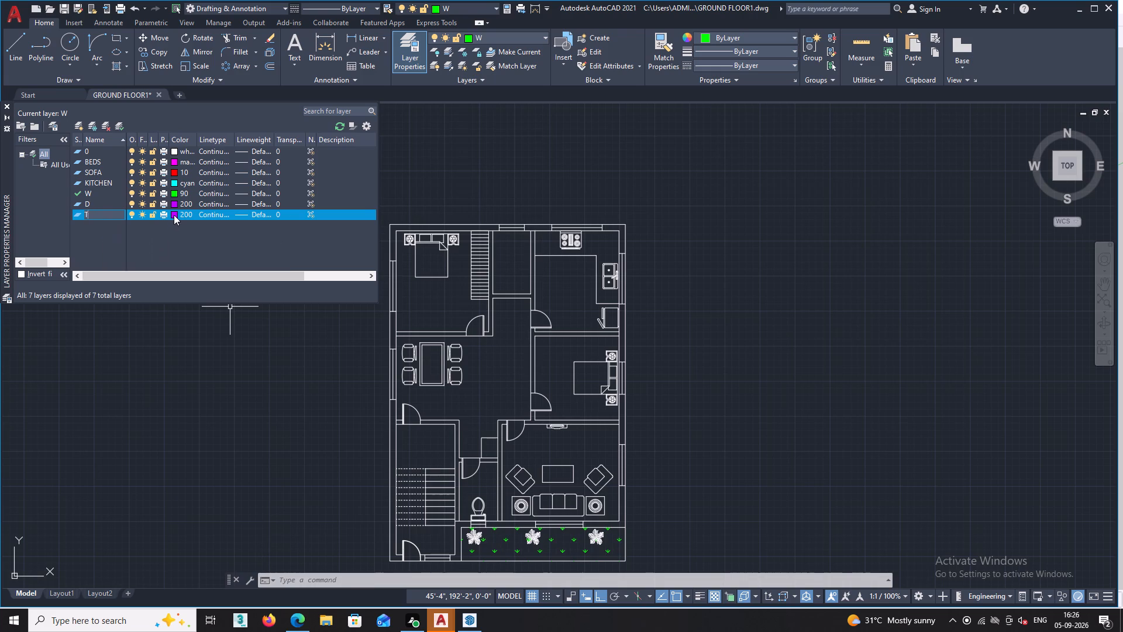
pyautogui.click(174, 215)
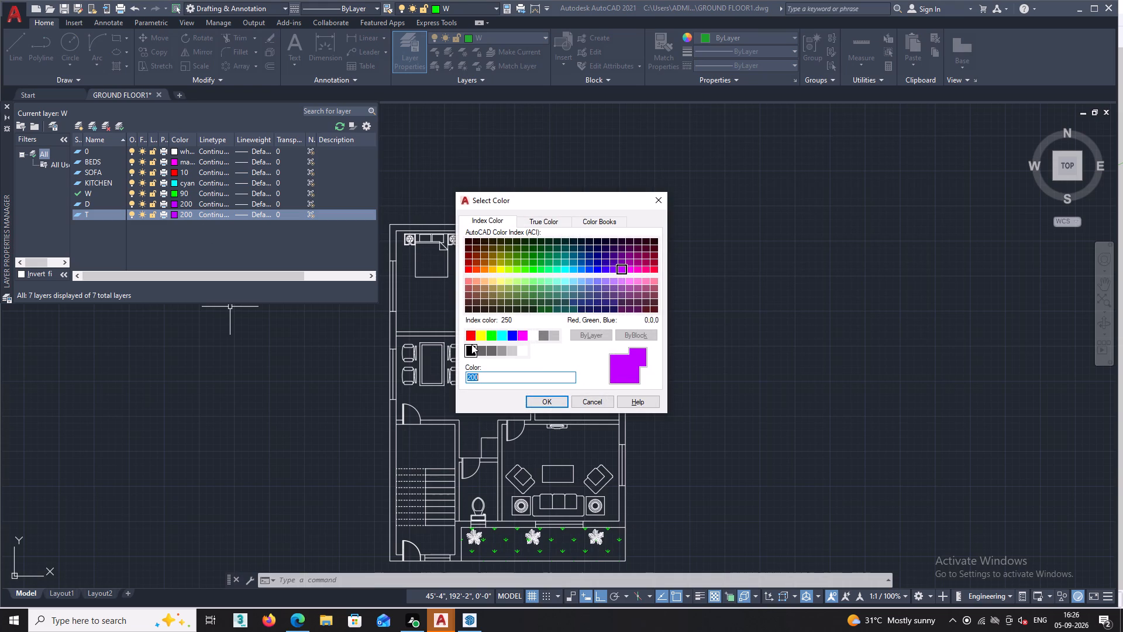
pyautogui.click(481, 337)
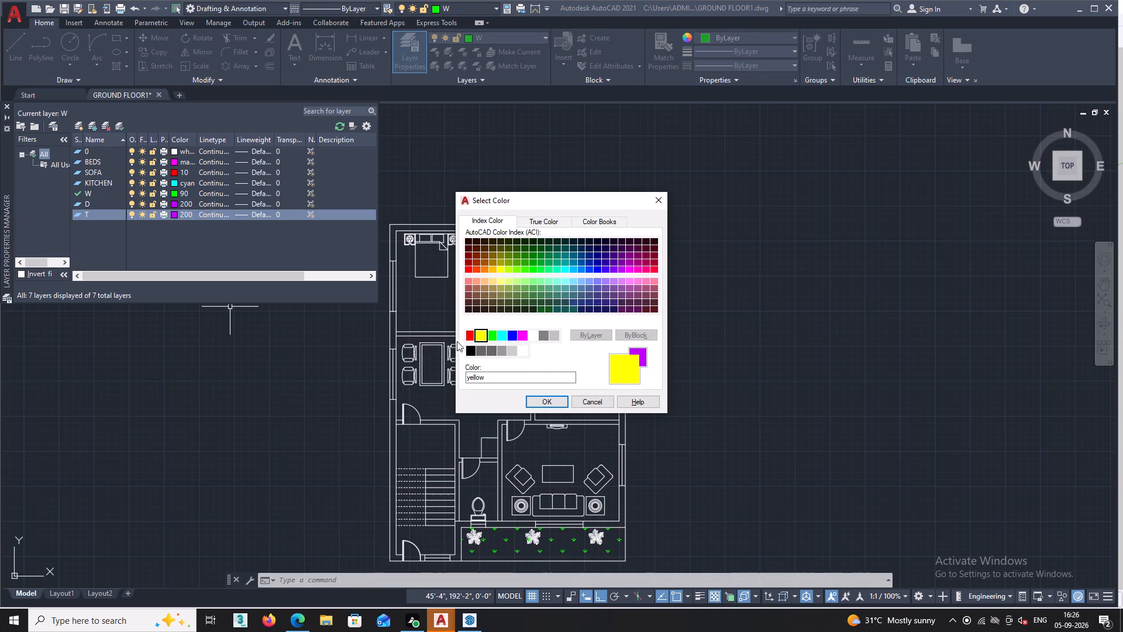
pyautogui.click(548, 398)
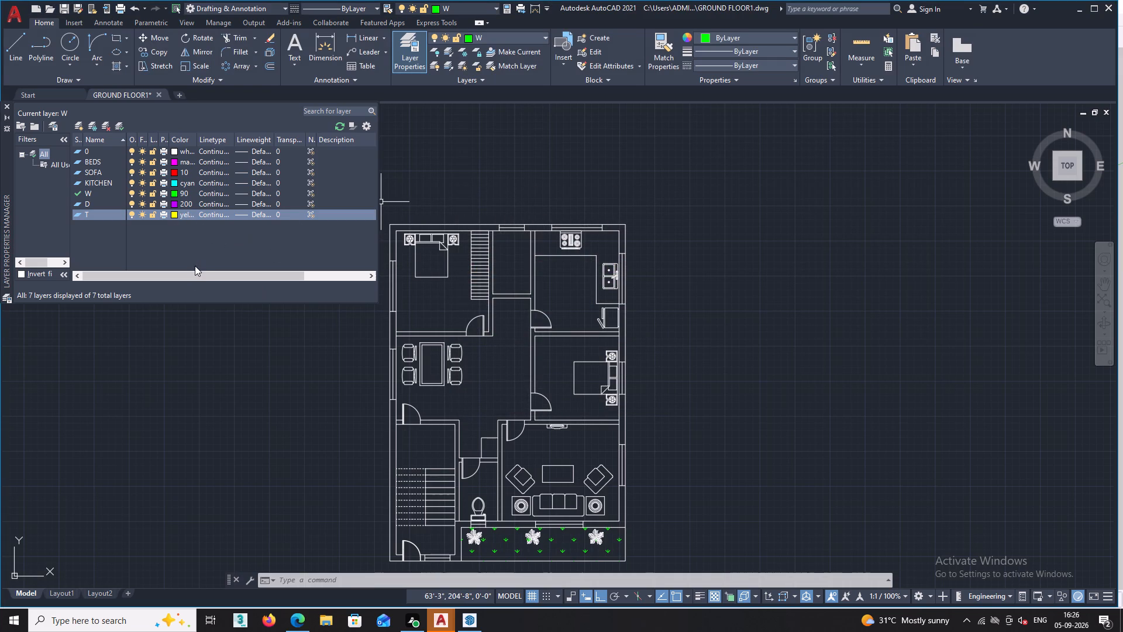
# Change layer D's colour to index colour 190 and close the layer manager.
pyautogui.click(171, 203)
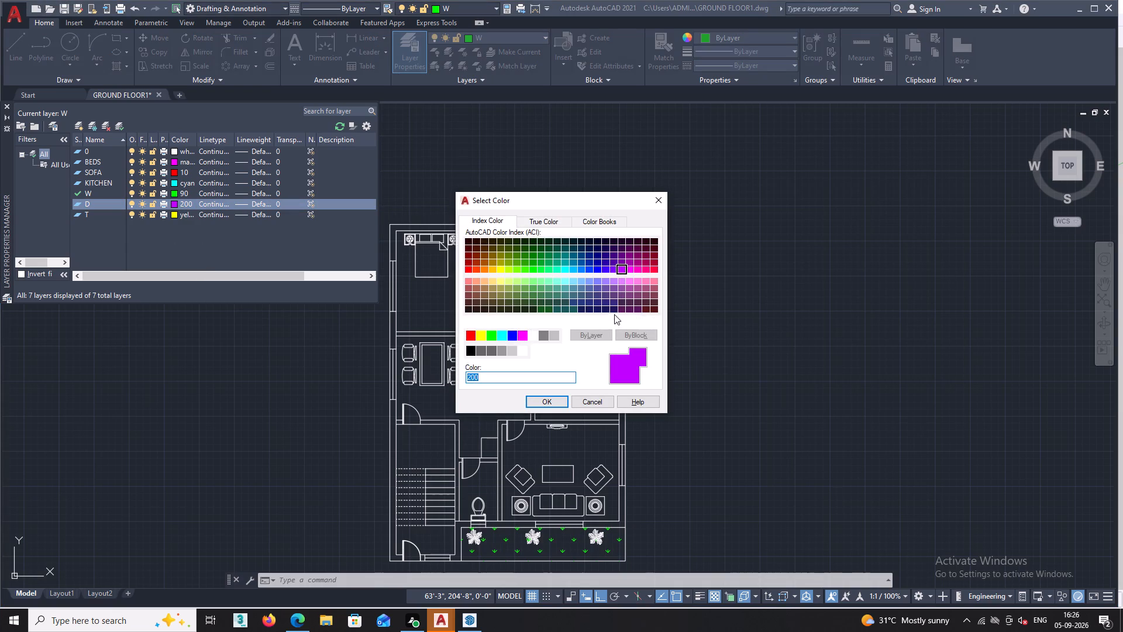
pyautogui.doubleClick(615, 270)
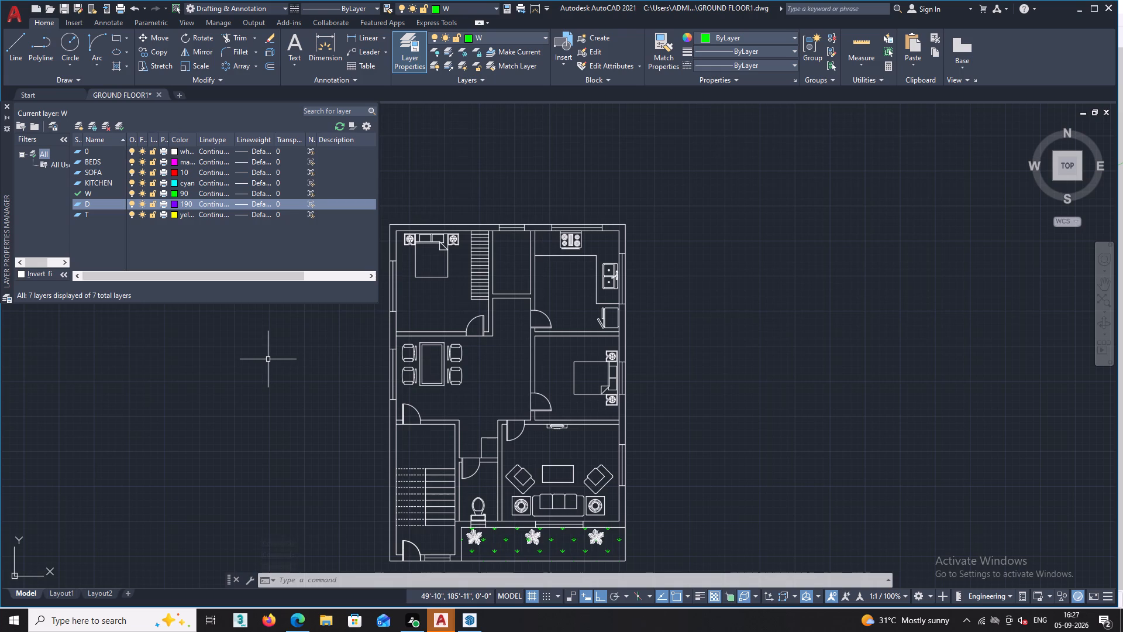
pyautogui.press('Escape')
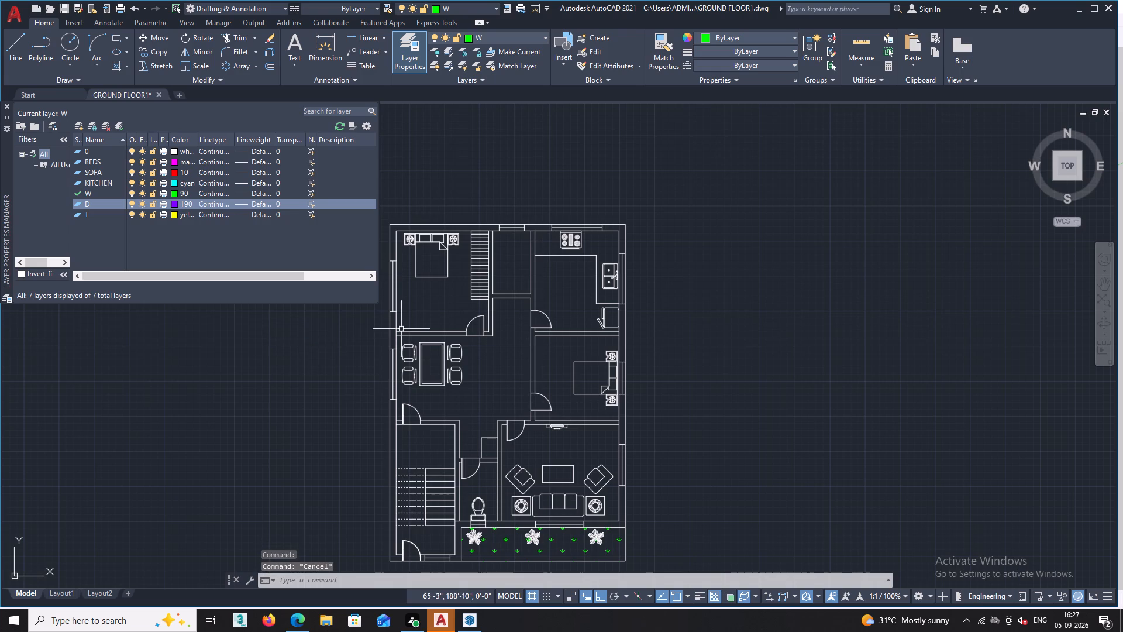
pyautogui.scroll(2, 415, 308)
pyautogui.scroll(-1, 417, 307)
pyautogui.moveTo(433, 303); pyautogui.dragTo(584, 307, button='middle')
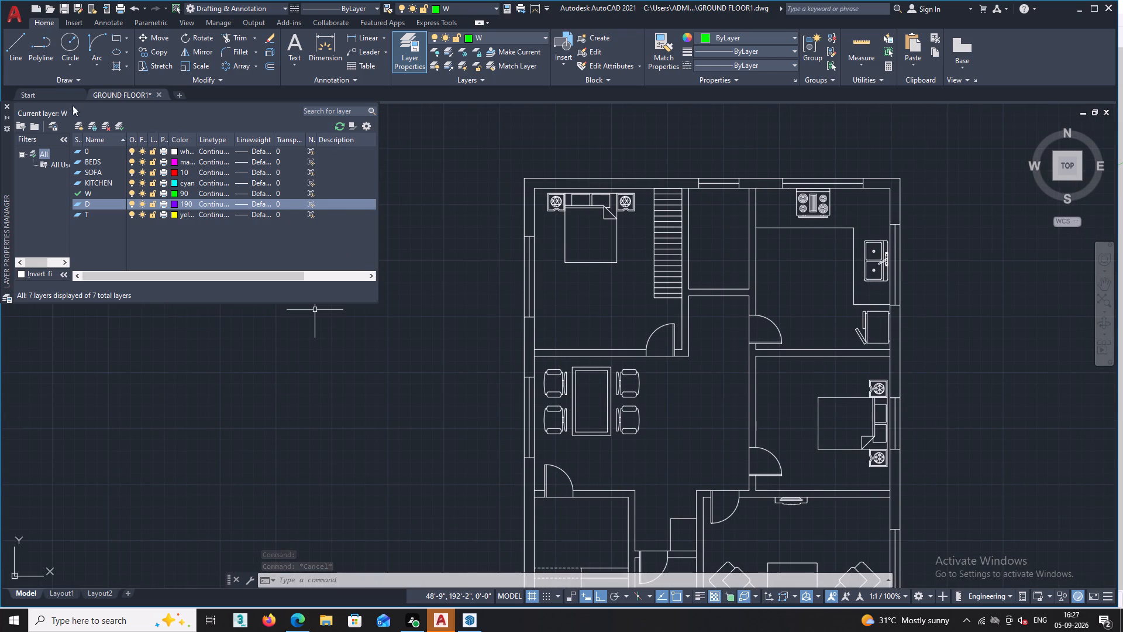
pyautogui.click(3, 103)
# Assign the bed and its two side tables in the plan's upper-left bedroom to the BEDS layer.
pyautogui.scroll(-1, 295, 275)
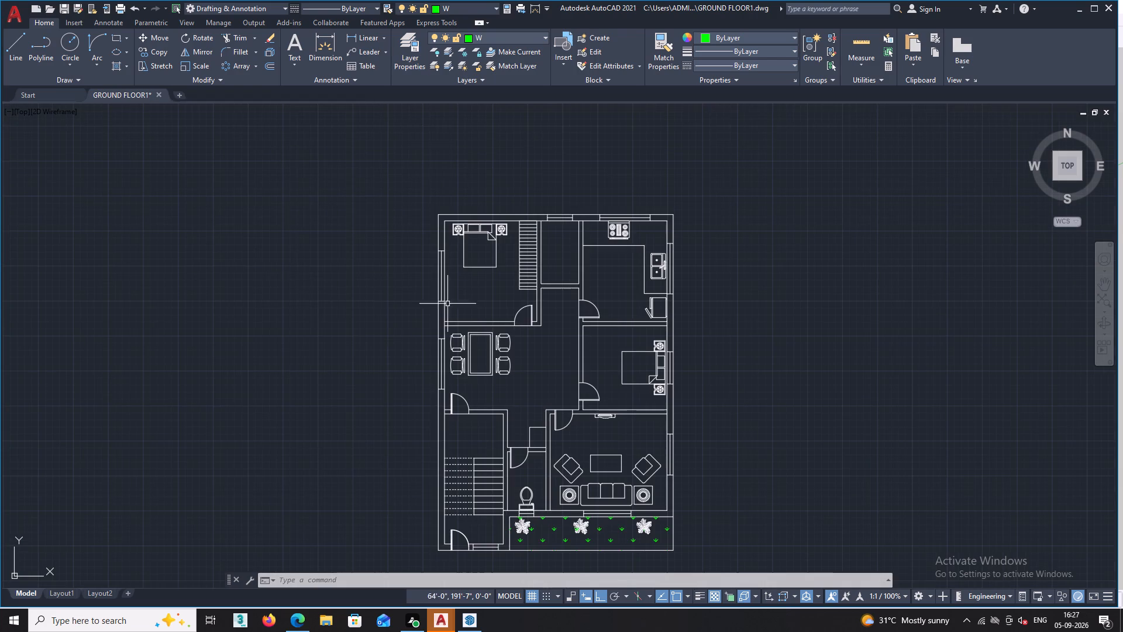
pyautogui.scroll(1, 489, 306)
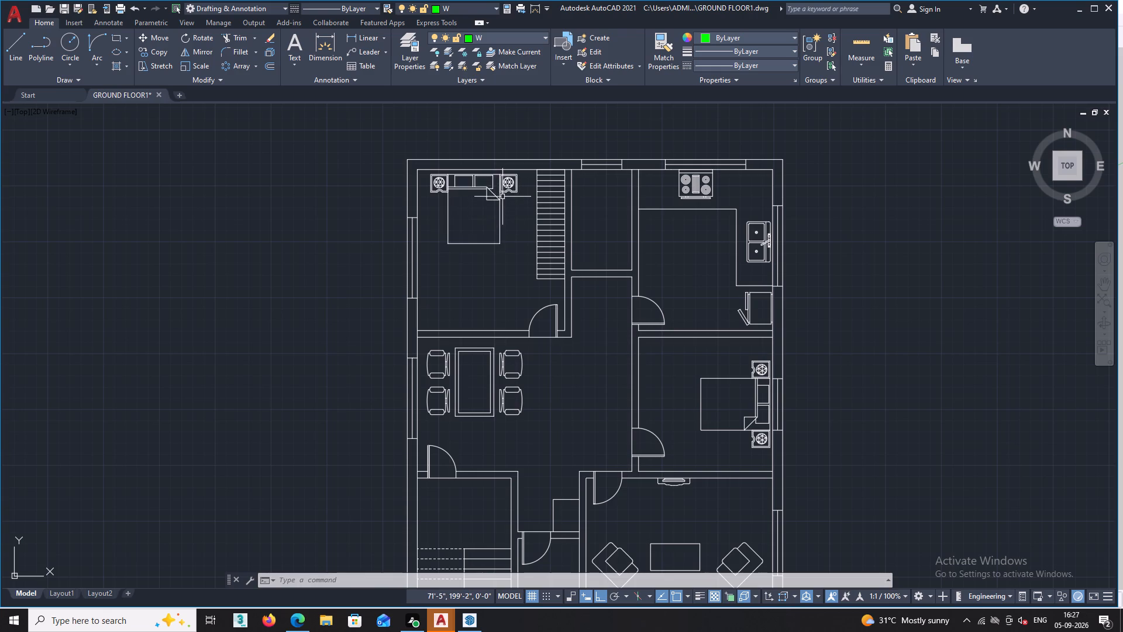
pyautogui.click(528, 181)
pyautogui.click(423, 226)
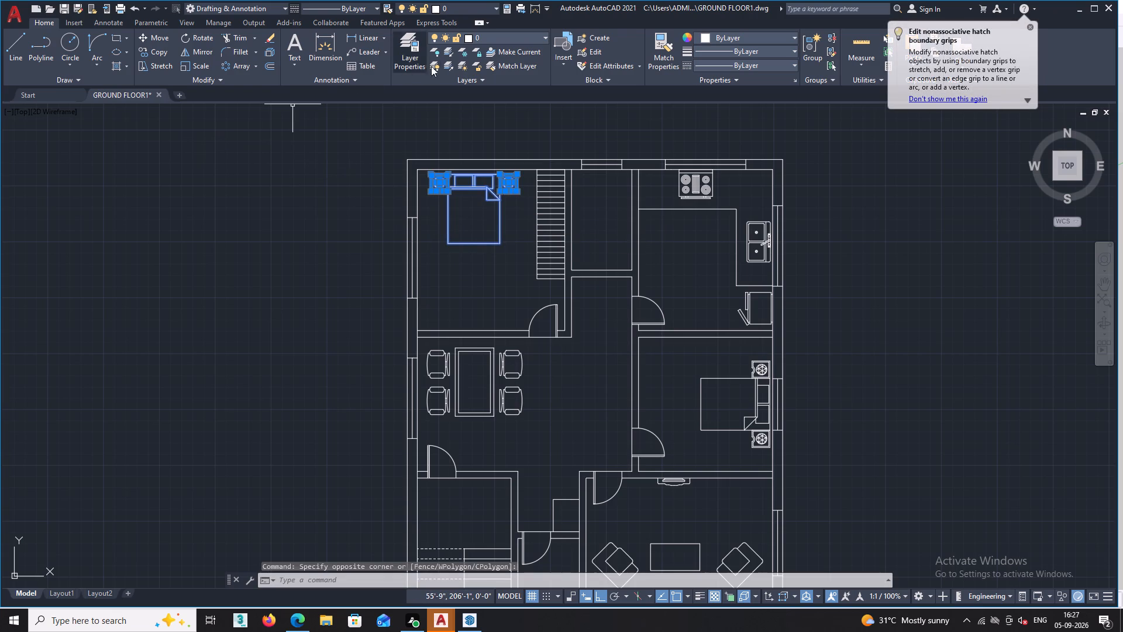
pyautogui.click(547, 35)
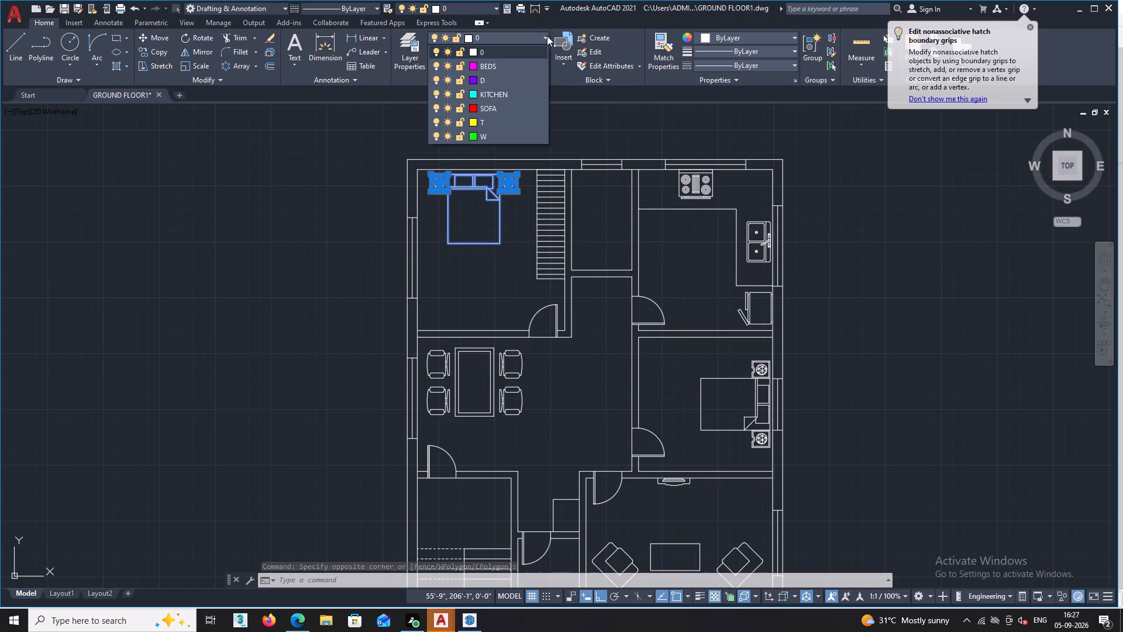
pyautogui.click(493, 65)
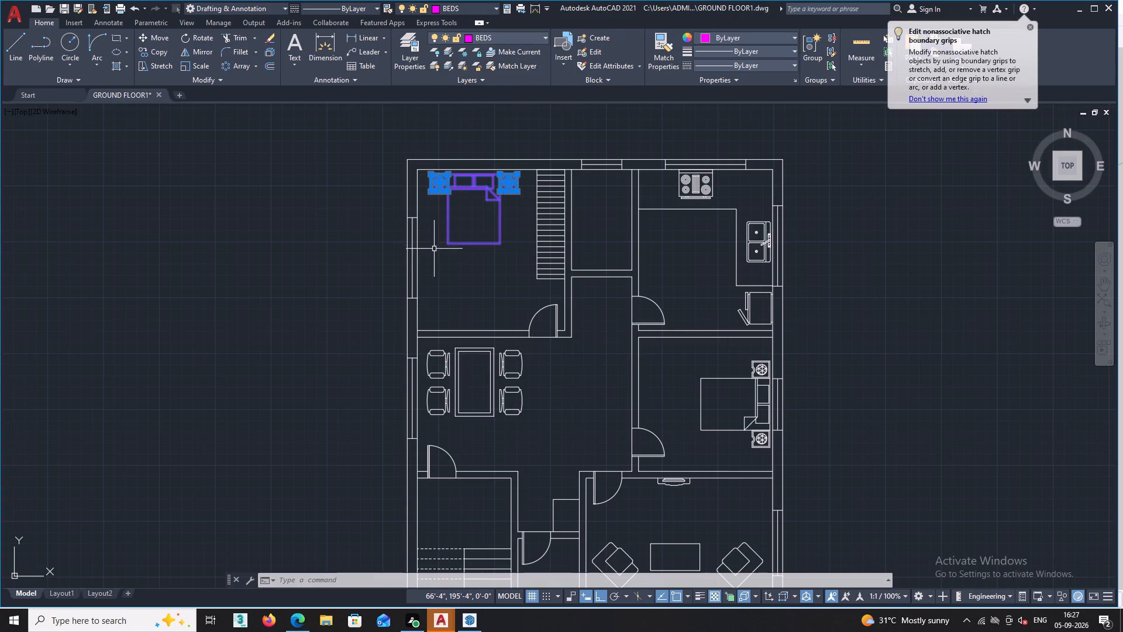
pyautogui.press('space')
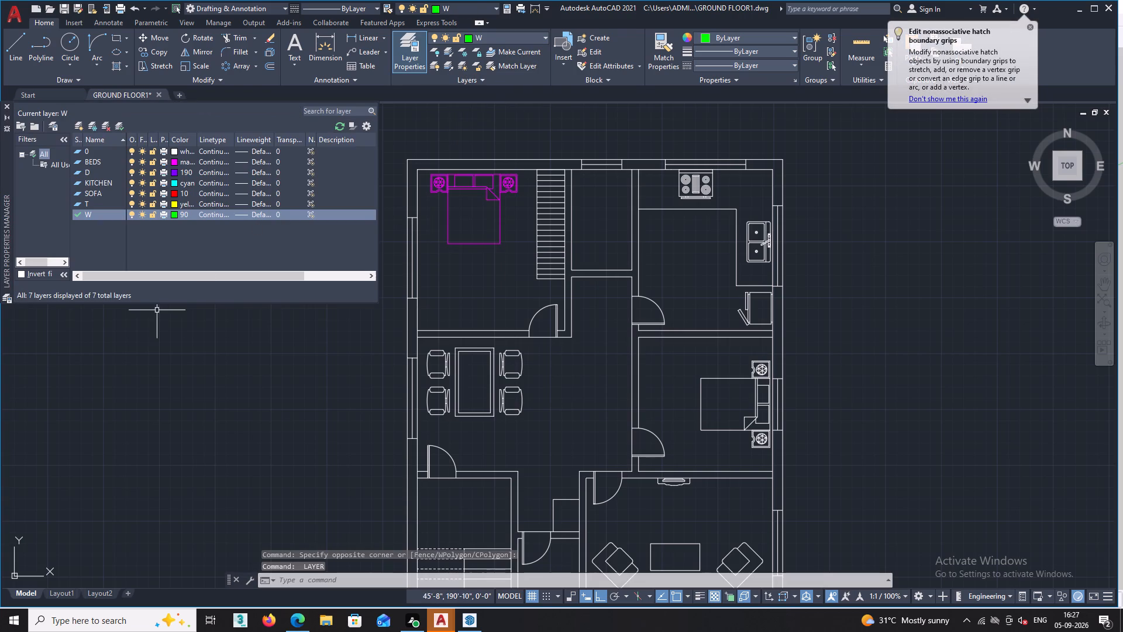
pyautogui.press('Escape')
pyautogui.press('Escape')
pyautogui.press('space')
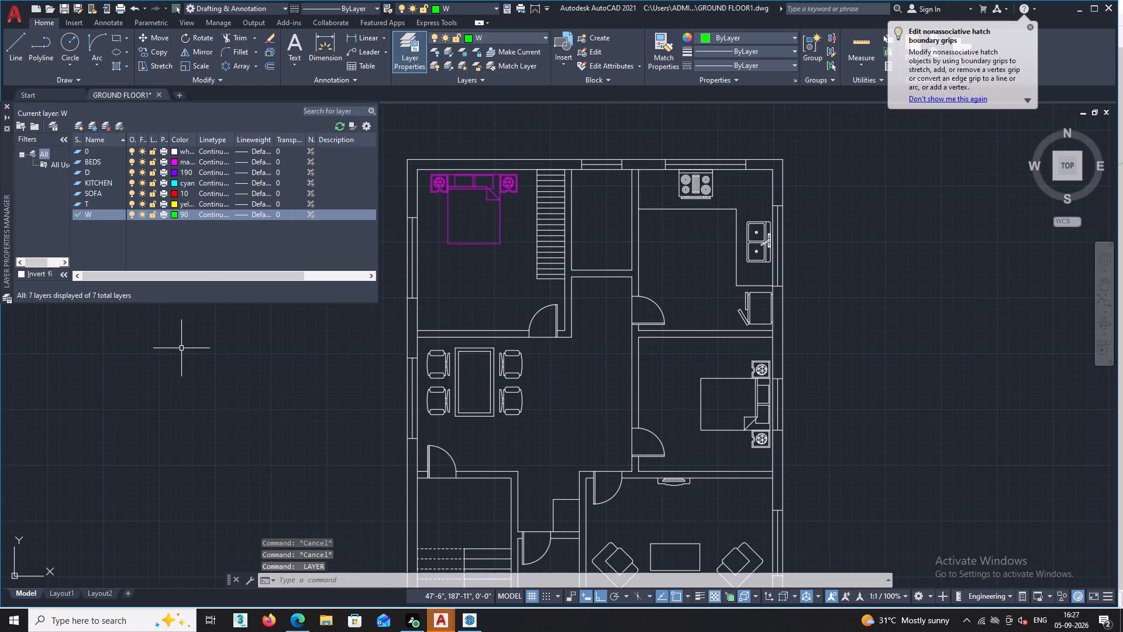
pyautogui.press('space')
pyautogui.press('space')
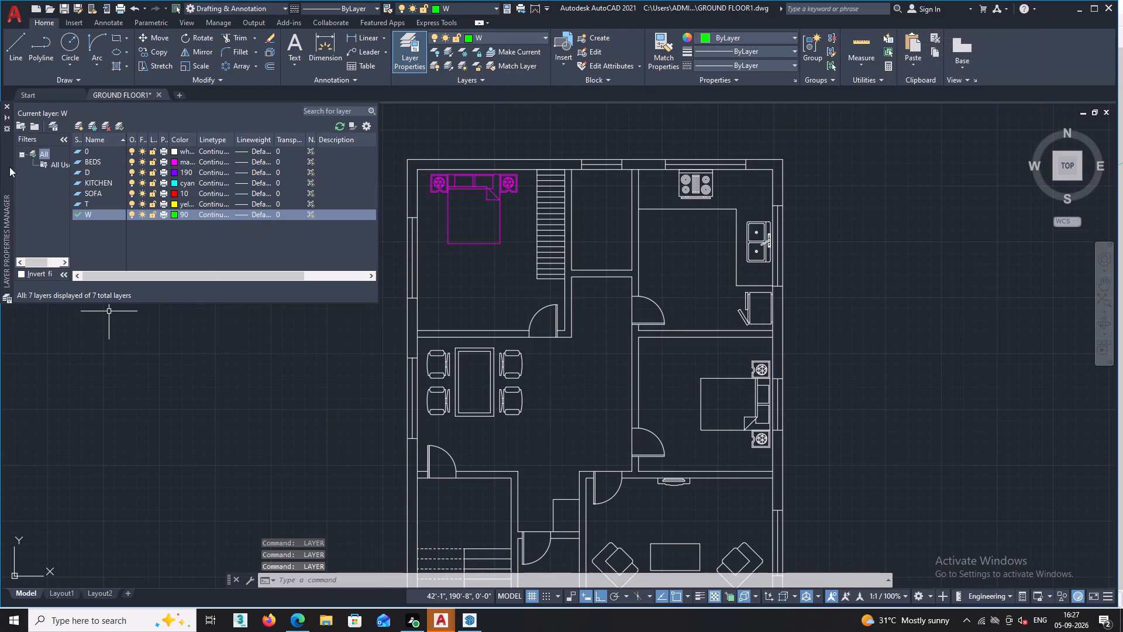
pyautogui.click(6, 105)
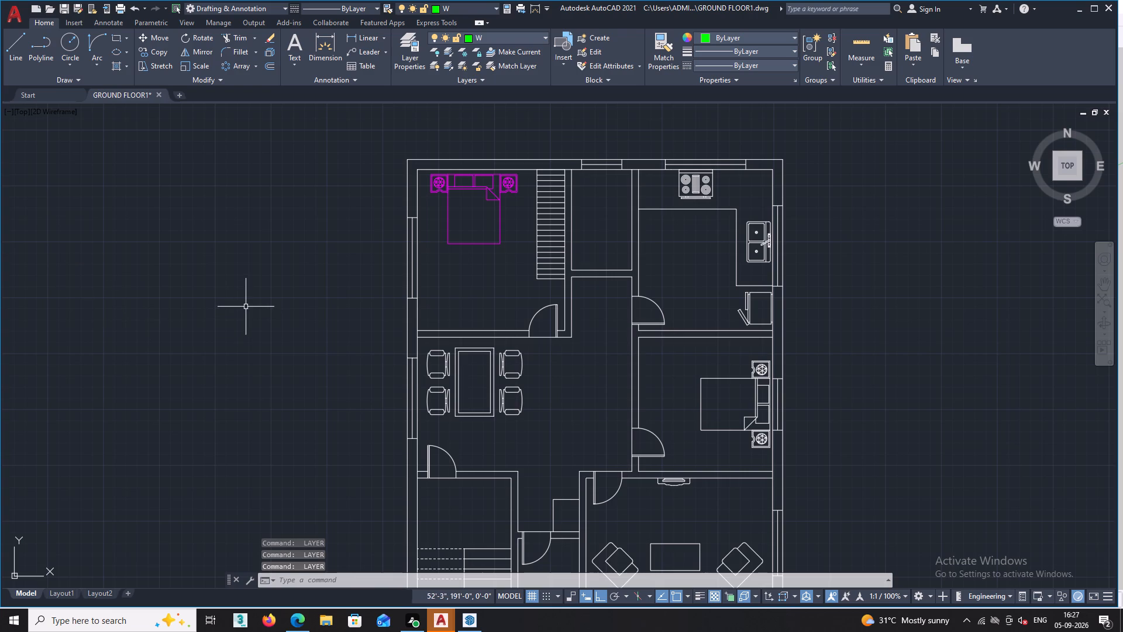
# Match the properties of the upper-left bedroom's bed onto the bed and two side tables in the other bedroom.
pyautogui.doubleClick(664, 38)
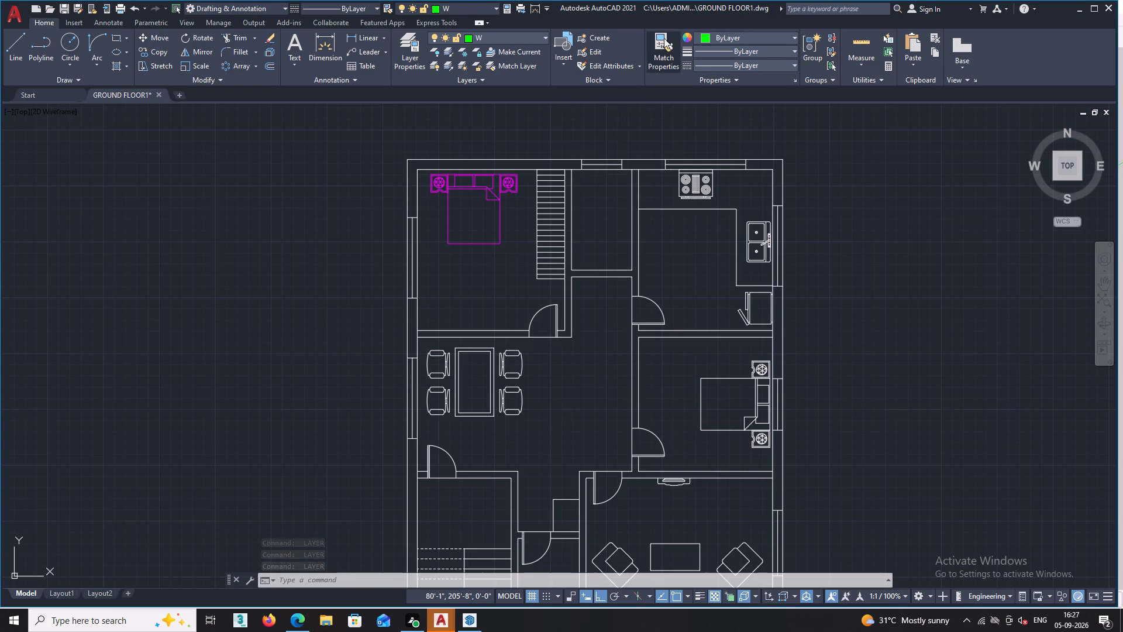
pyautogui.click(500, 214)
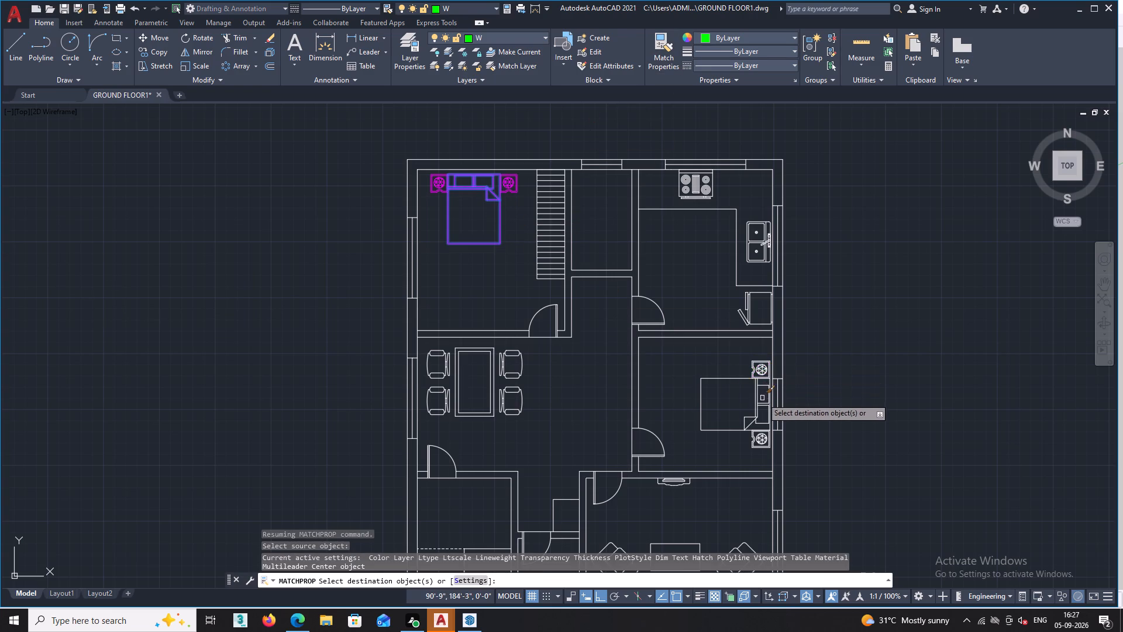
pyautogui.scroll(2, 763, 398)
pyautogui.click(771, 272)
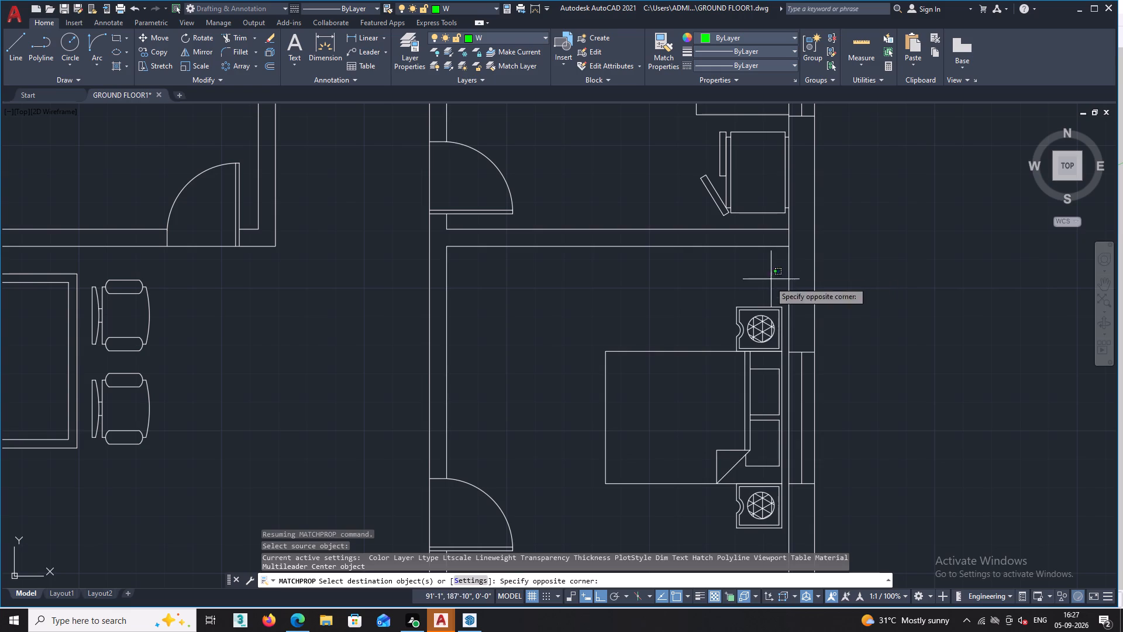
pyautogui.click(680, 519)
# Look over the living room, toilet, dining area and kitchen for further furniture that should share the bed's properties.
pyautogui.scroll(-3, 625, 345)
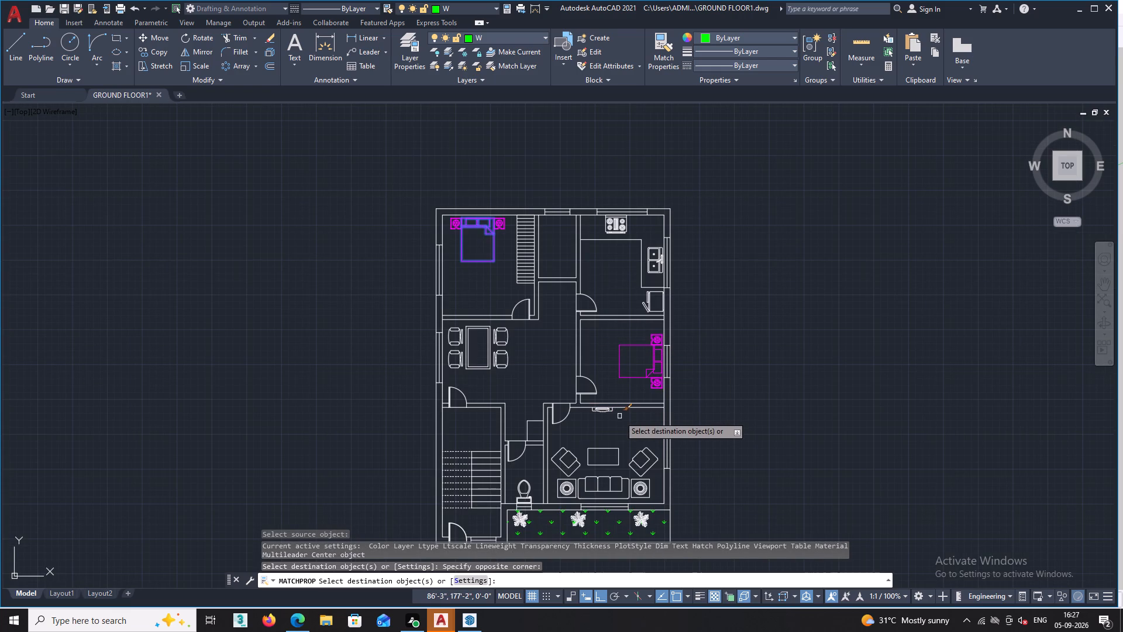
pyautogui.moveTo(628, 435); pyautogui.dragTo(687, 290, button='middle')
pyautogui.scroll(3, 690, 355)
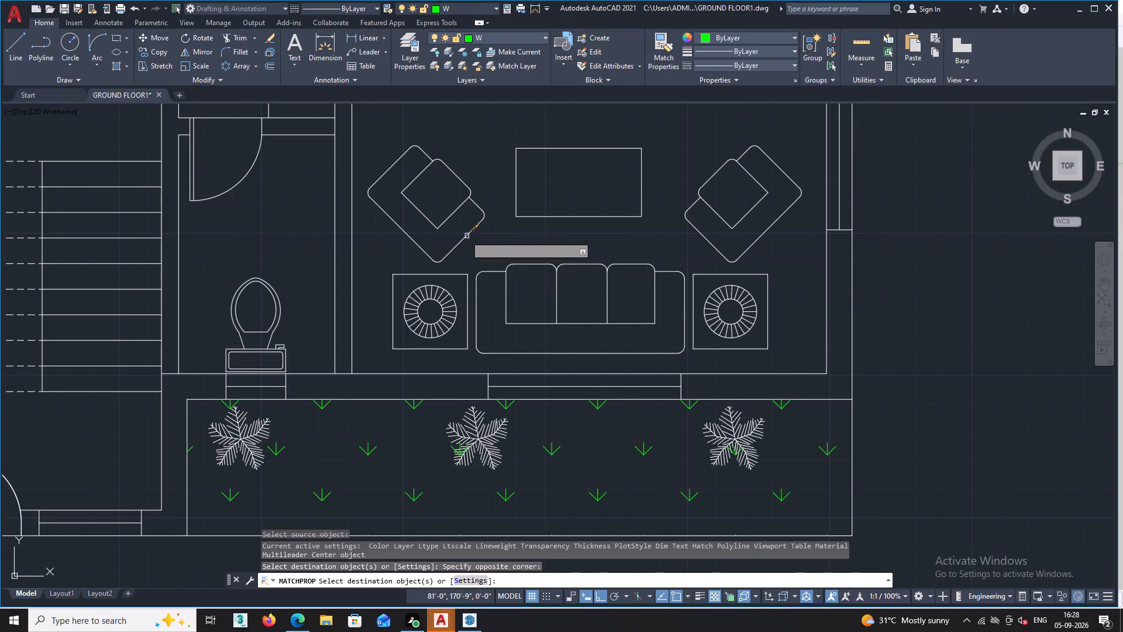
pyautogui.scroll(-2, 681, 281)
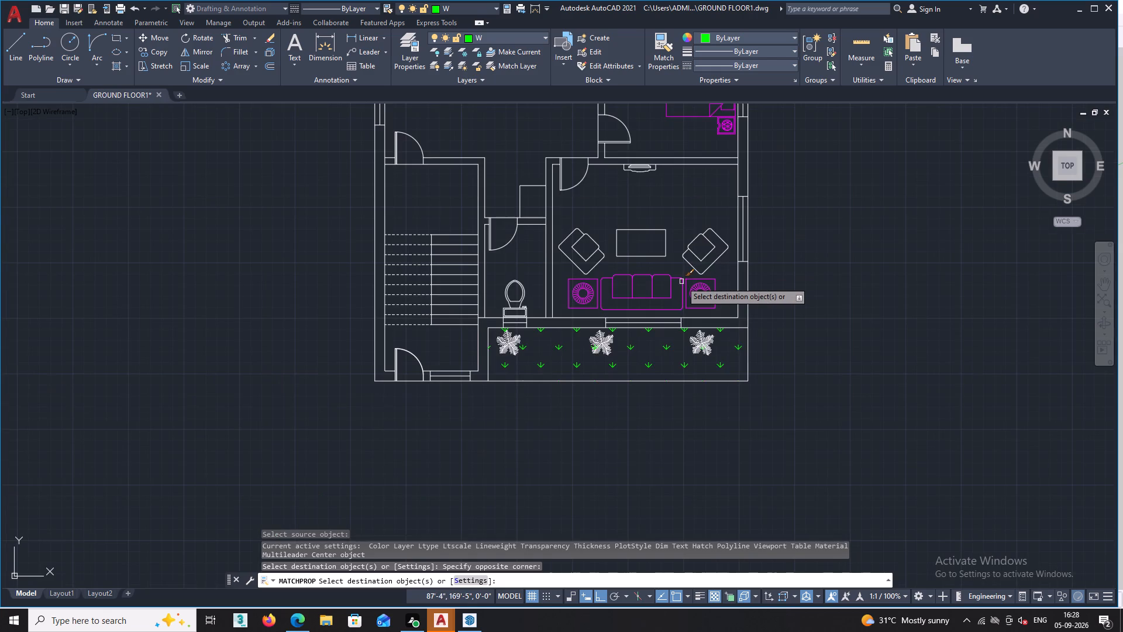
pyautogui.scroll(-1, 680, 282)
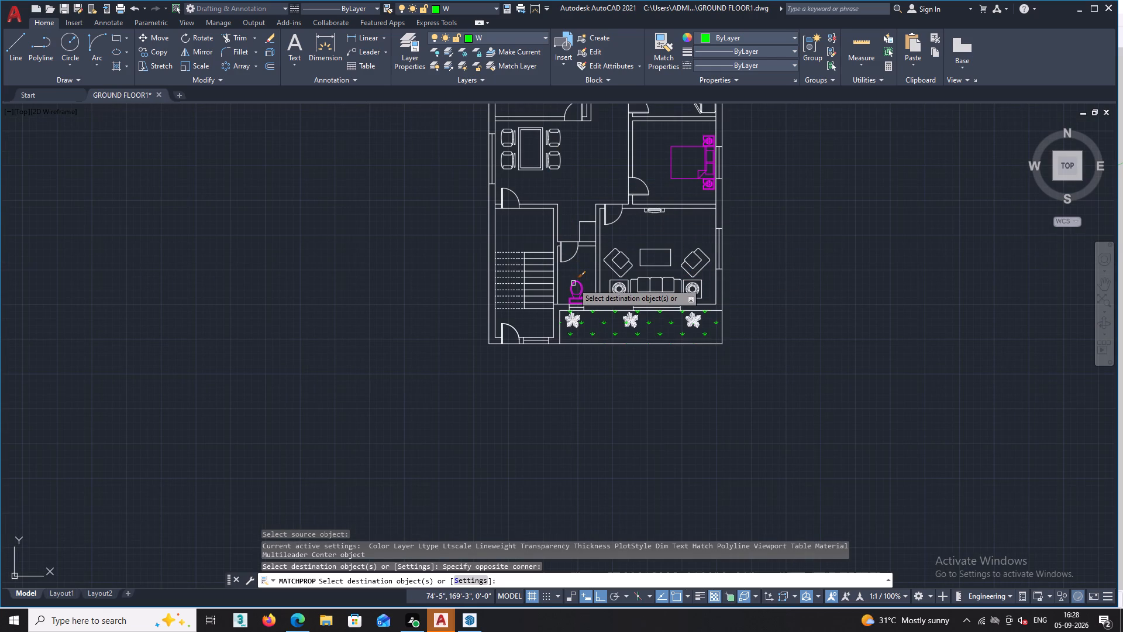
pyautogui.scroll(3, 573, 283)
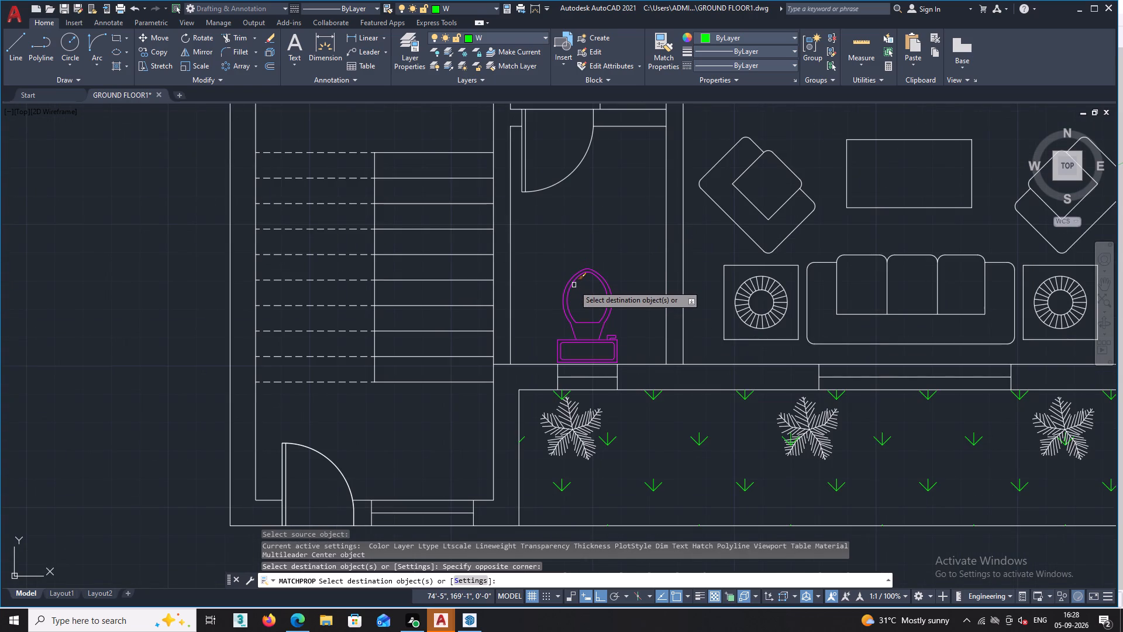
pyautogui.scroll(-2, 575, 286)
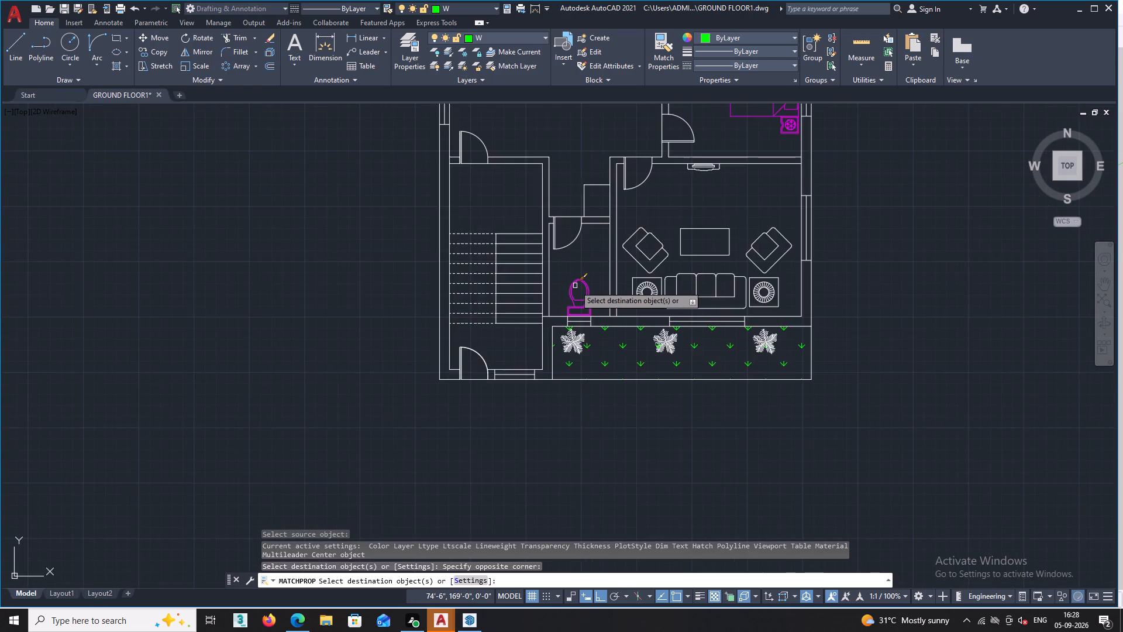
pyautogui.scroll(-1, 575, 286)
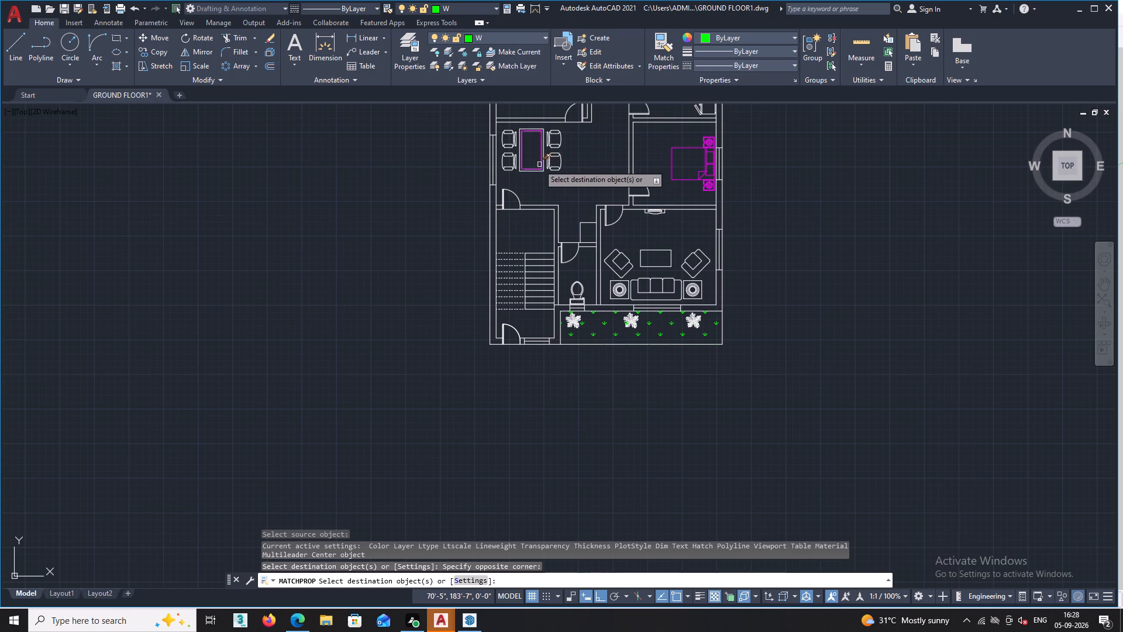
pyautogui.scroll(-1, 605, 188)
pyautogui.moveTo(594, 169); pyautogui.dragTo(600, 215, button='middle')
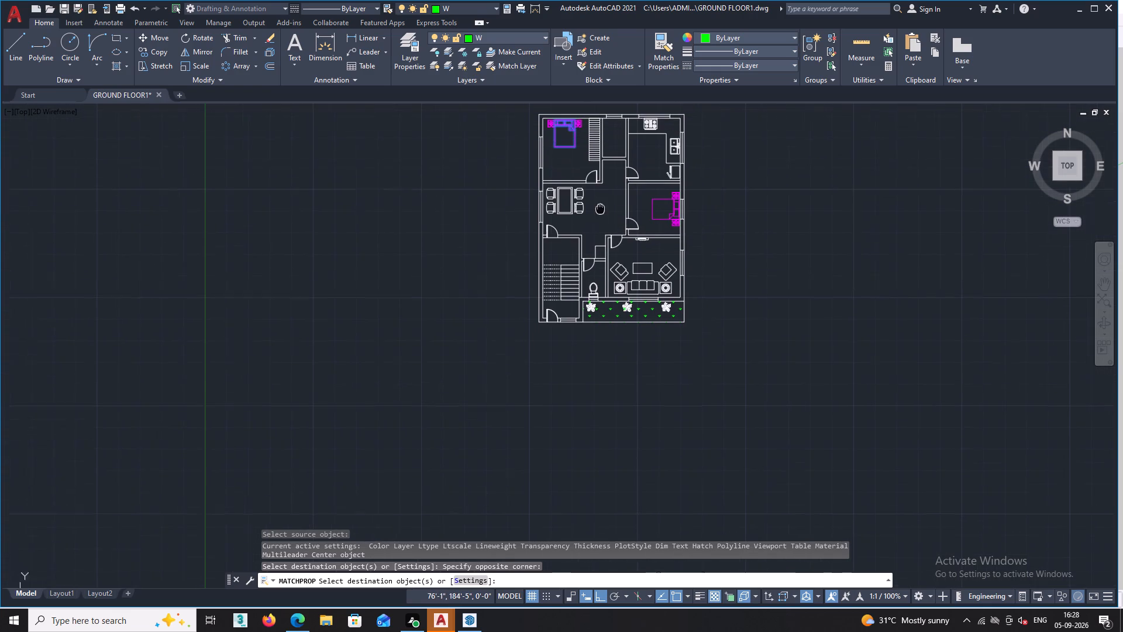
pyautogui.moveTo(600, 215); pyautogui.dragTo(594, 235, button='middle')
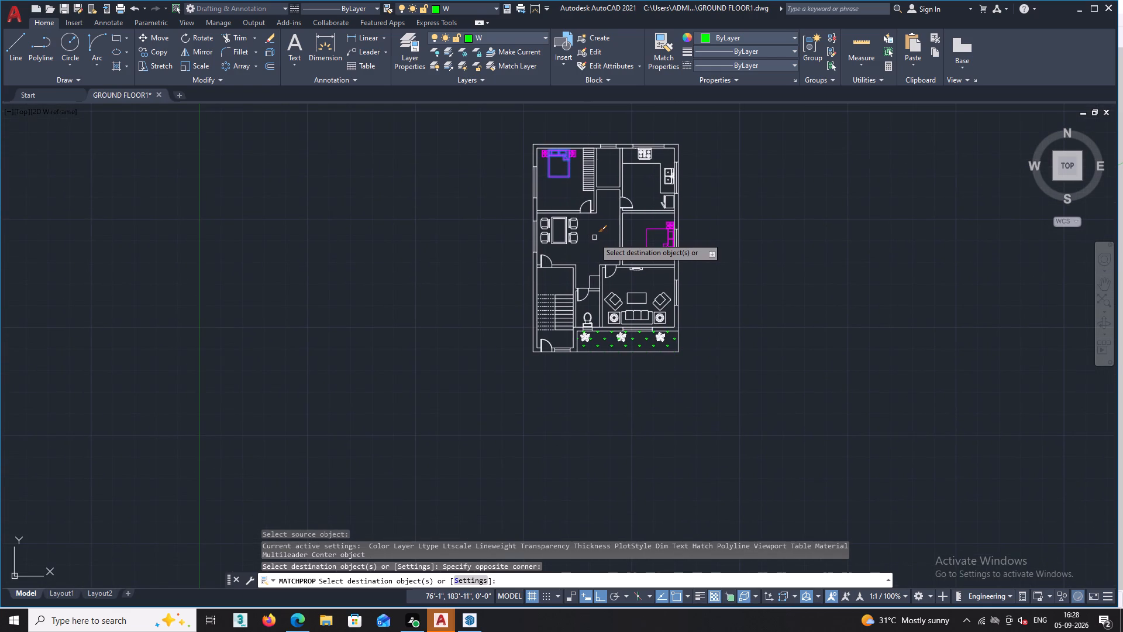
pyautogui.scroll(3, 645, 157)
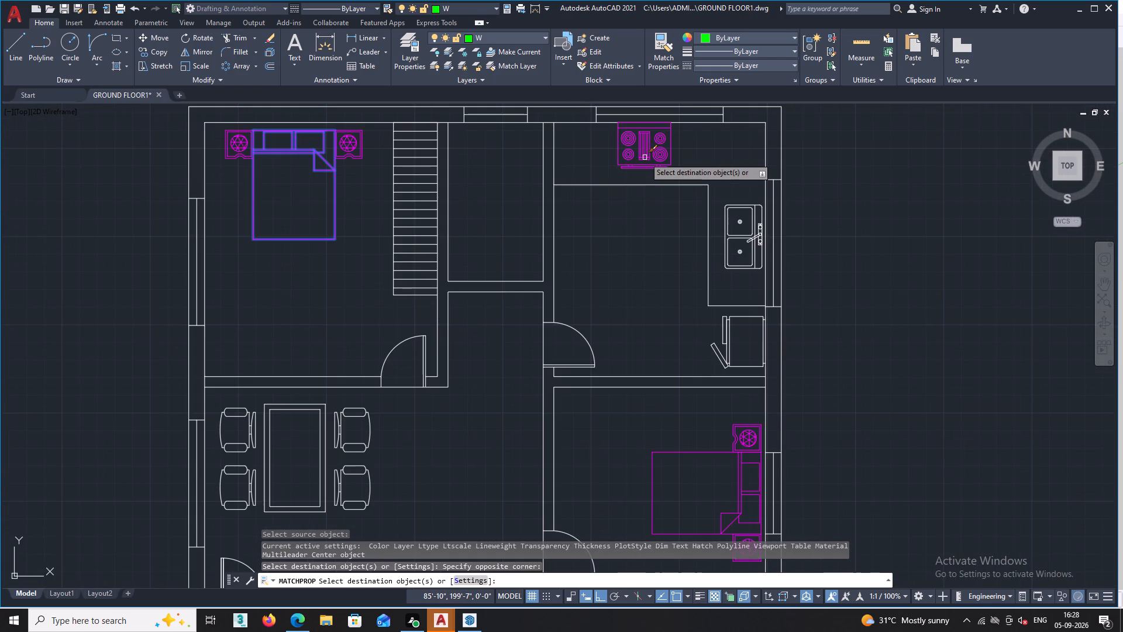
pyautogui.scroll(-2, 645, 157)
pyautogui.scroll(2, 647, 164)
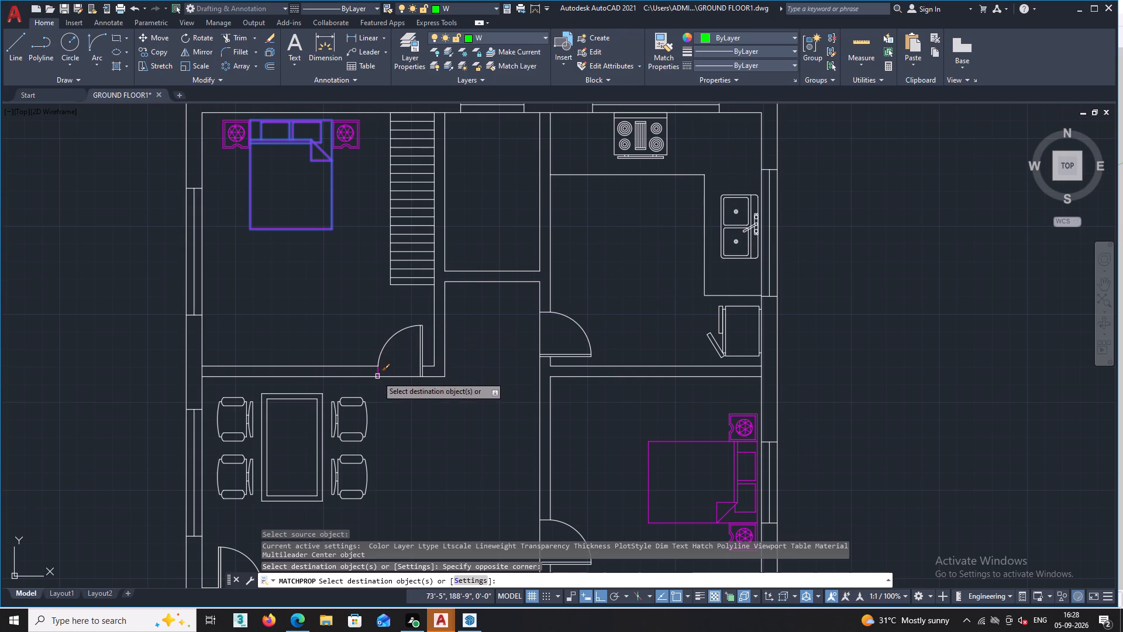
pyautogui.scroll(-3, 449, 366)
pyautogui.moveTo(444, 396); pyautogui.dragTo(448, 393, button='middle')
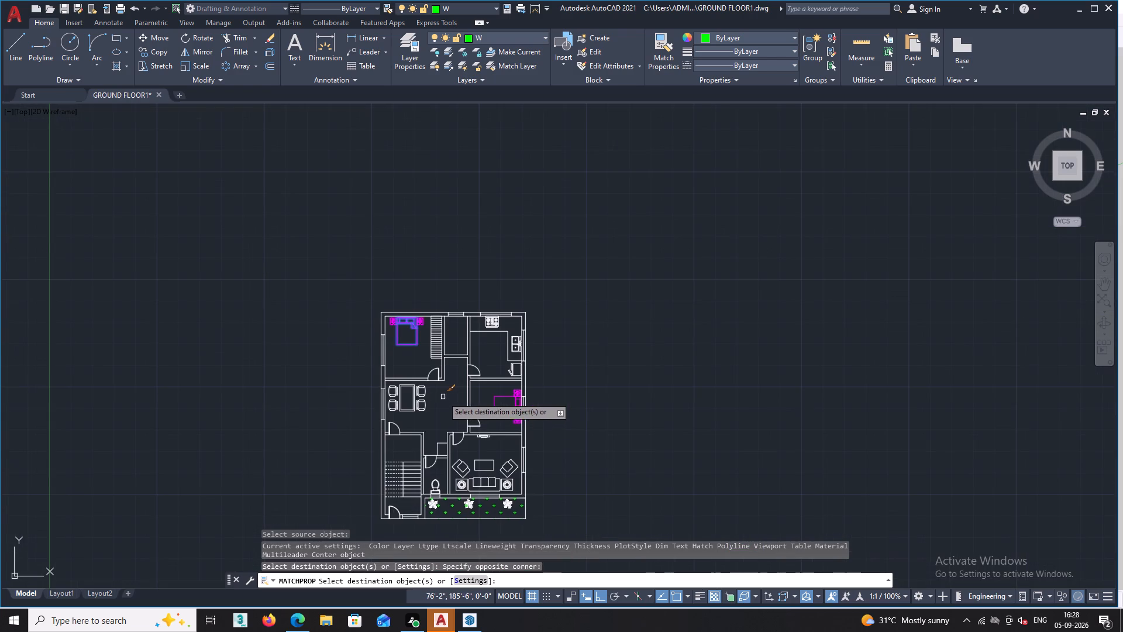
pyautogui.moveTo(448, 393); pyautogui.dragTo(559, 261, button='middle')
pyautogui.scroll(3, 554, 338)
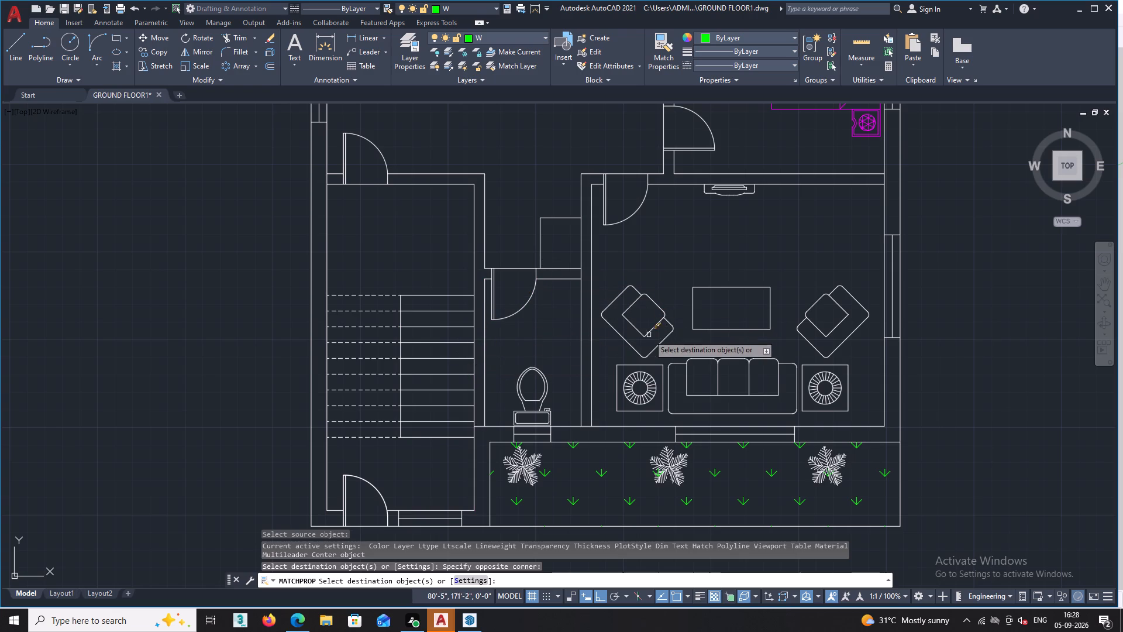
# Match the bed's properties onto the inner screen lines of the TV unit on the living room's upper wall.
pyautogui.scroll(-1, 759, 234)
pyautogui.moveTo(755, 223); pyautogui.dragTo(731, 272, button='middle')
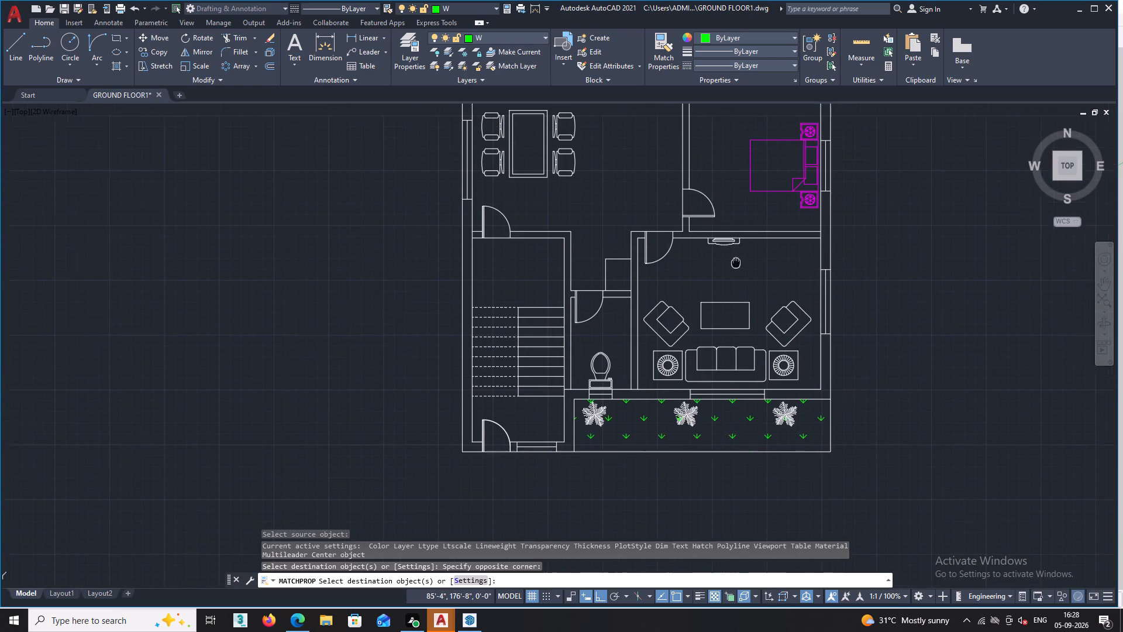
pyautogui.moveTo(731, 272); pyautogui.dragTo(729, 275, button='middle')
pyautogui.scroll(5, 712, 259)
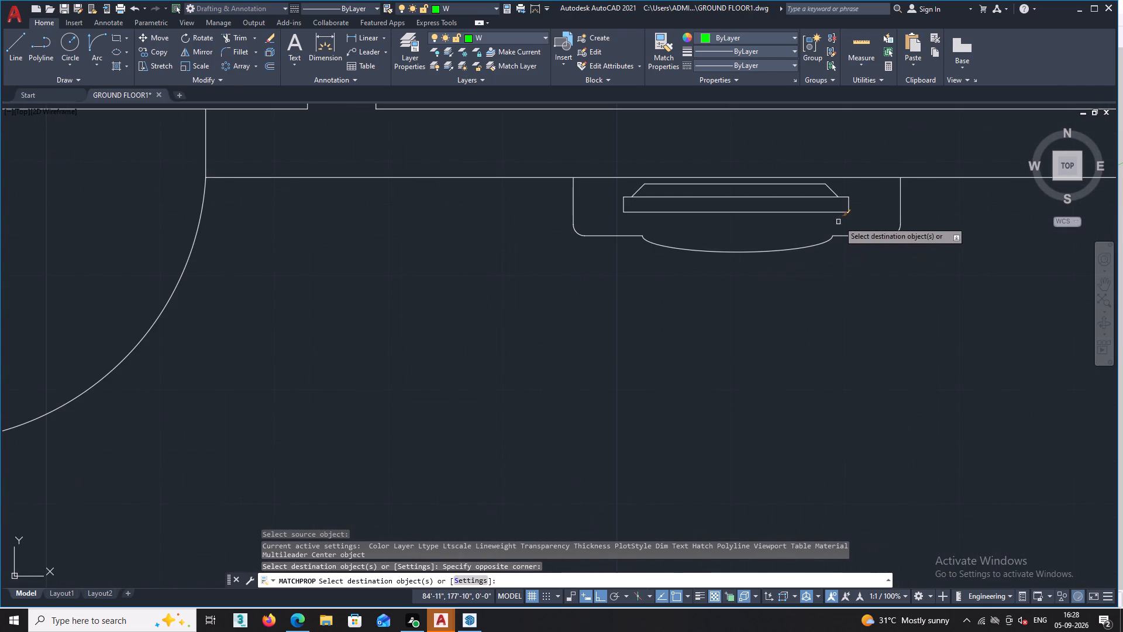
pyautogui.click(832, 197)
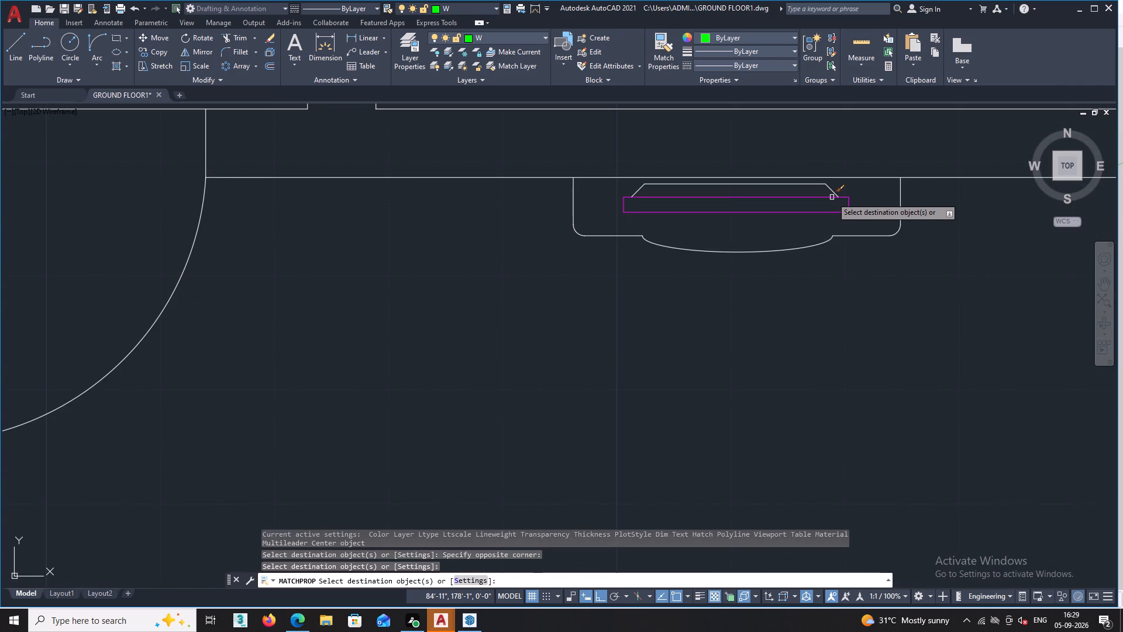
pyautogui.click(829, 188)
pyautogui.click(804, 184)
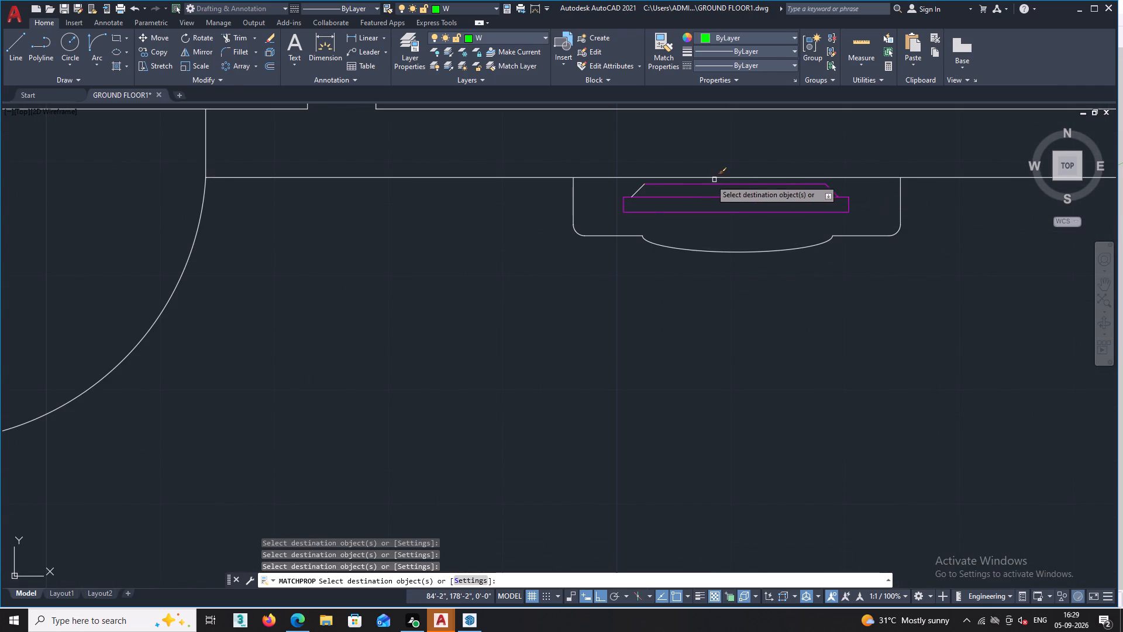
pyautogui.click(639, 187)
# Match the bed's properties onto the TV unit's outer outline, including its sides, rounded corners and curved front.
pyautogui.click(615, 233)
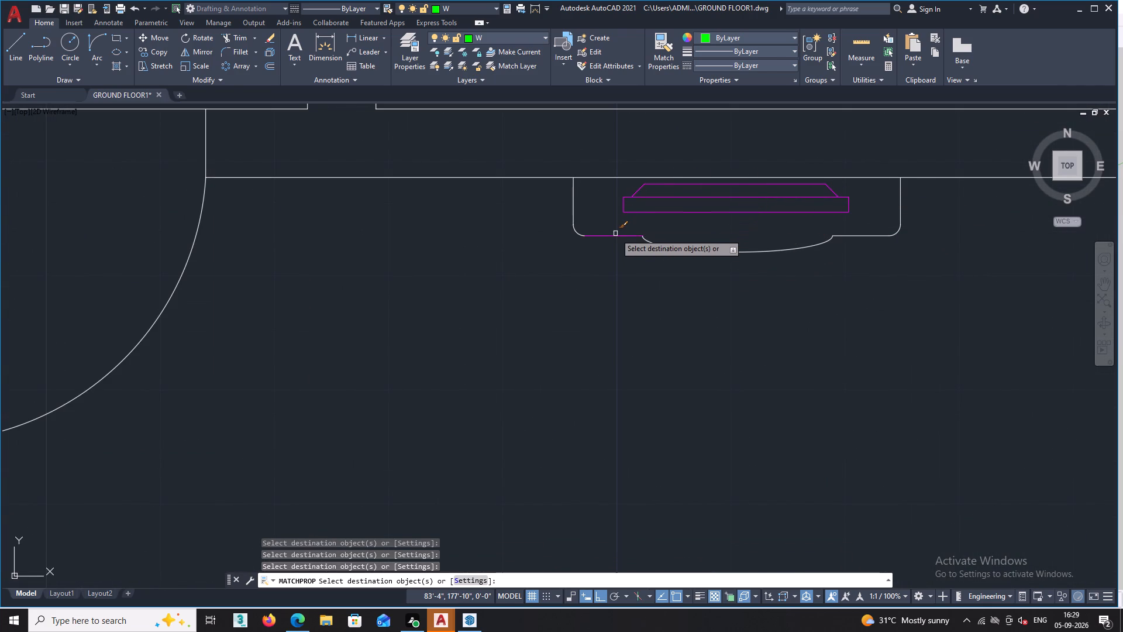
pyautogui.click(574, 203)
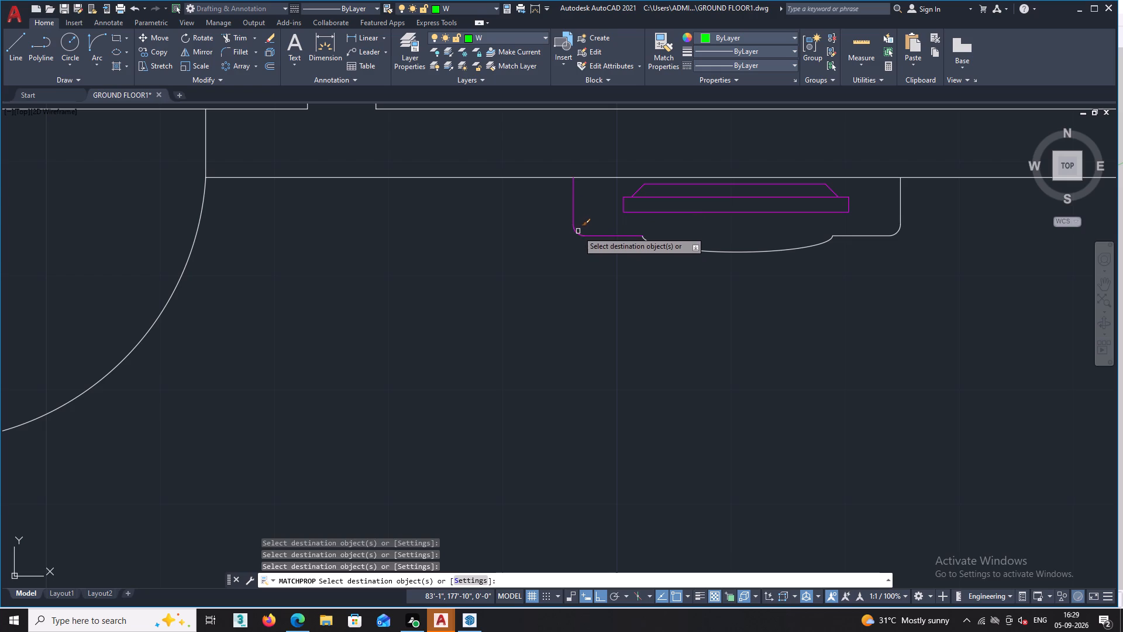
pyautogui.doubleClick(578, 231)
pyautogui.click(674, 246)
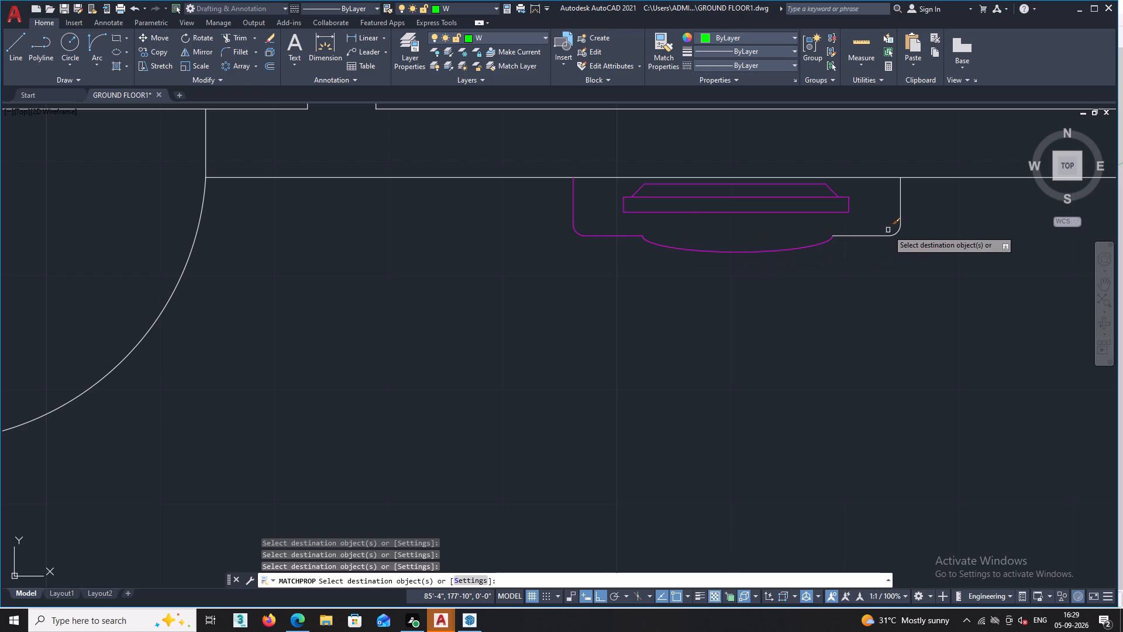
pyautogui.click(904, 209)
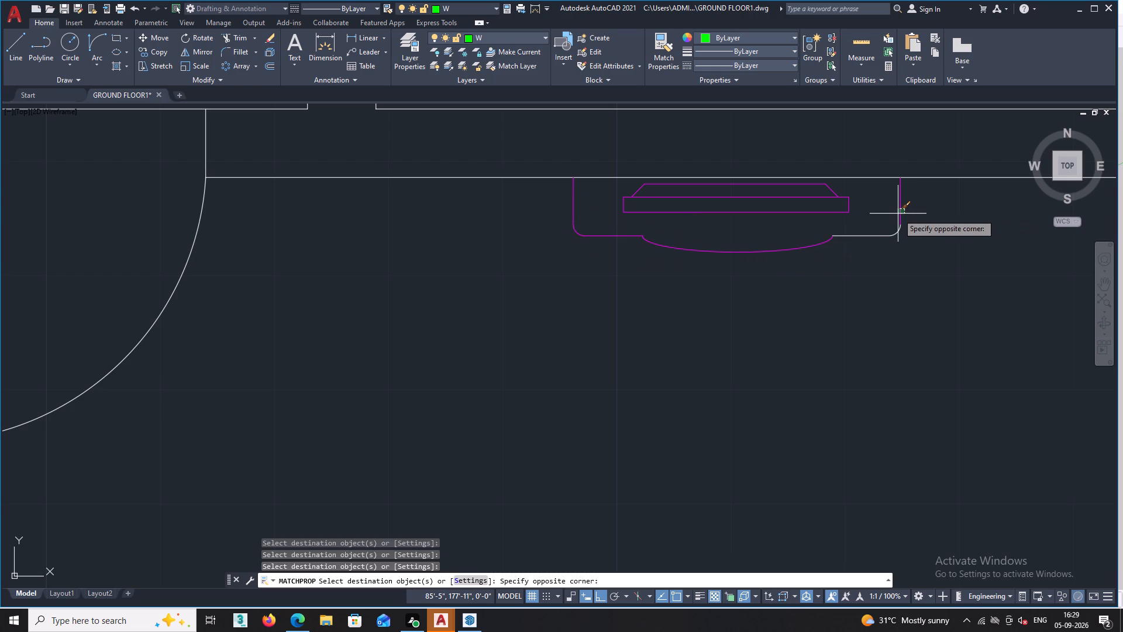
pyautogui.press('space')
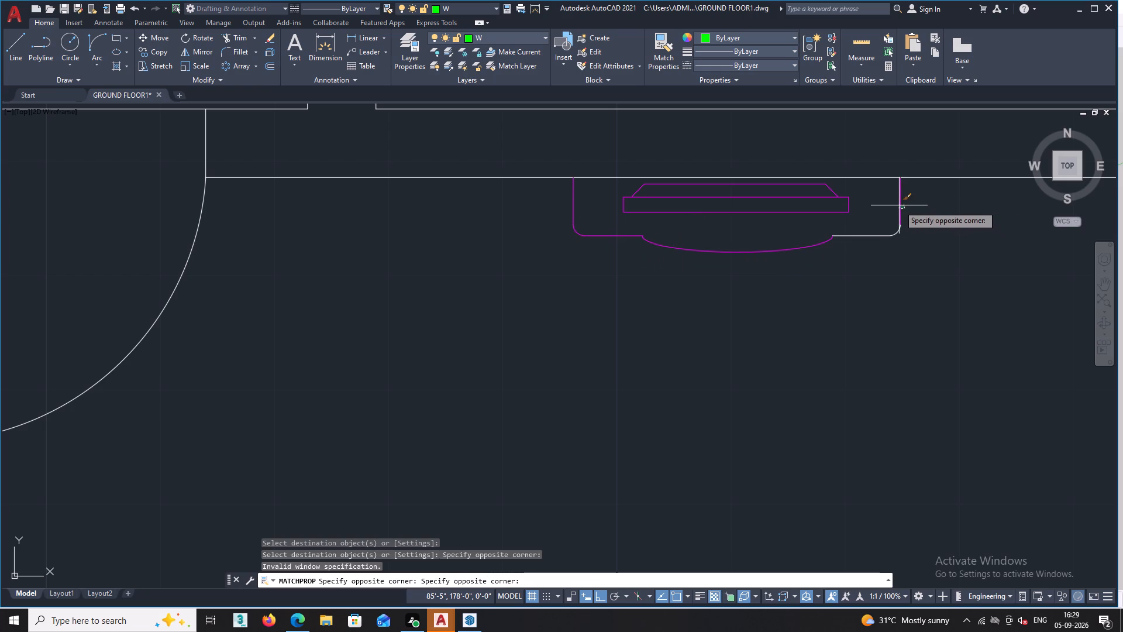
pyautogui.click(899, 205)
pyautogui.click(897, 232)
pyautogui.click(869, 238)
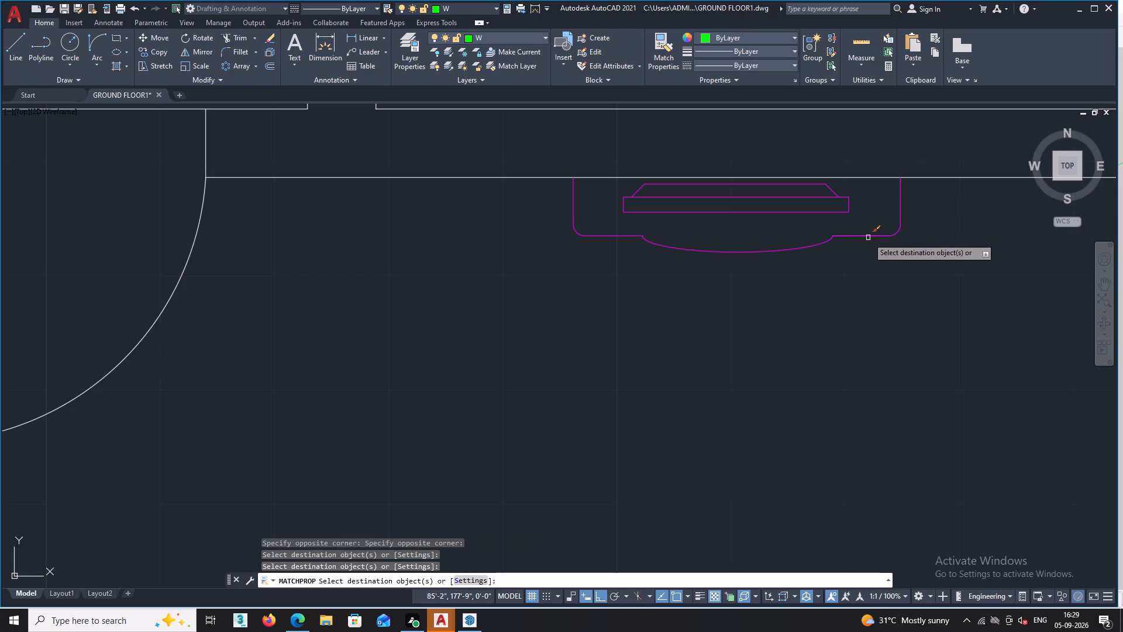
# Match the bed's properties onto the dining table and its four chairs, and end the matching.
pyautogui.scroll(-6, 802, 284)
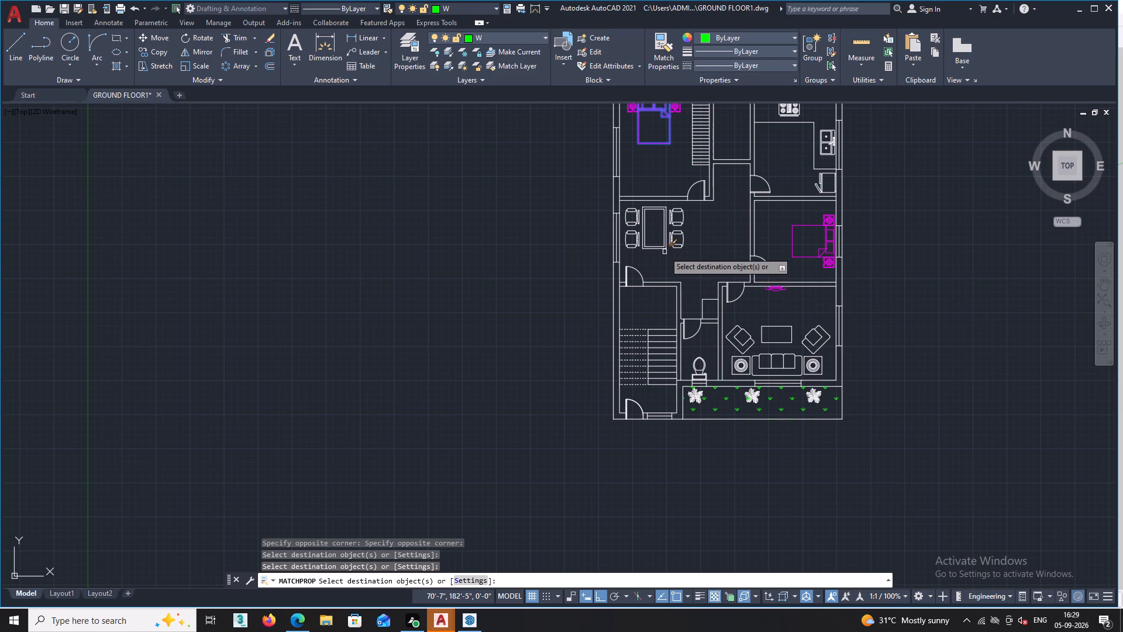
pyautogui.scroll(1, 664, 252)
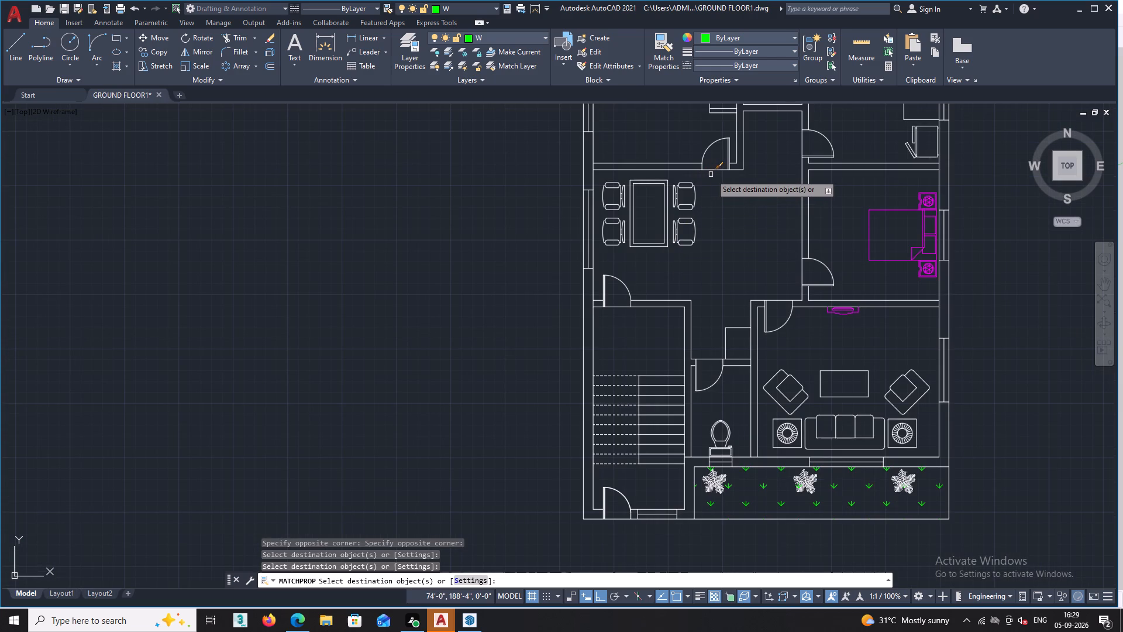
pyautogui.doubleClick(711, 180)
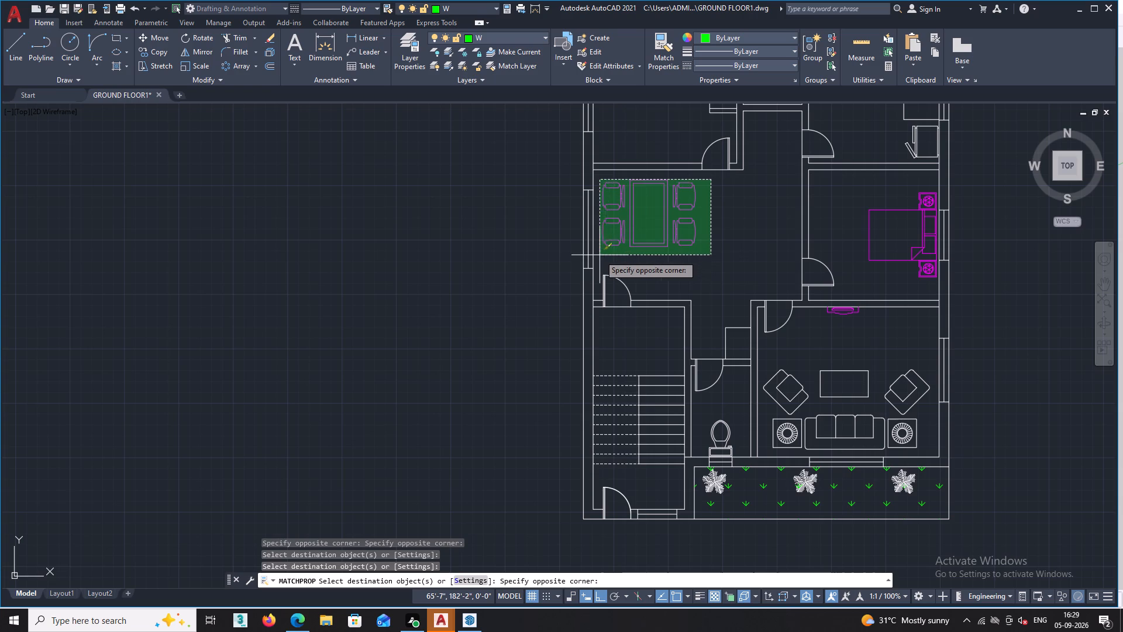
pyautogui.click(598, 255)
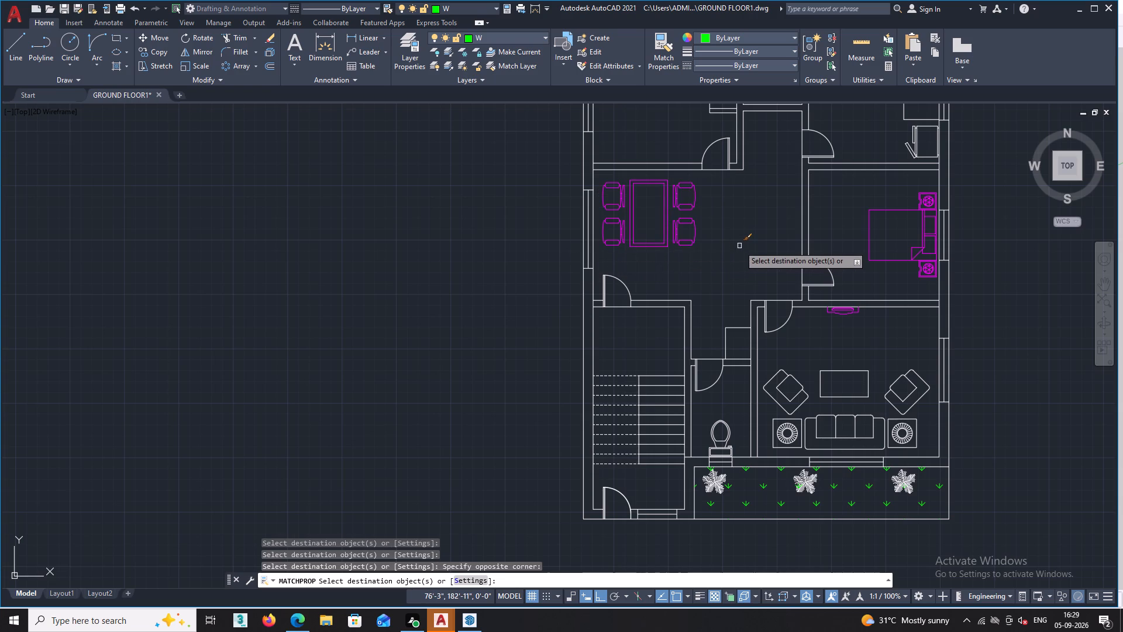
pyautogui.press('Escape')
# Assign the living room's sofa, two armchairs, coffee table and two side tables to the SOFA layer.
pyautogui.scroll(-1, 440, 207)
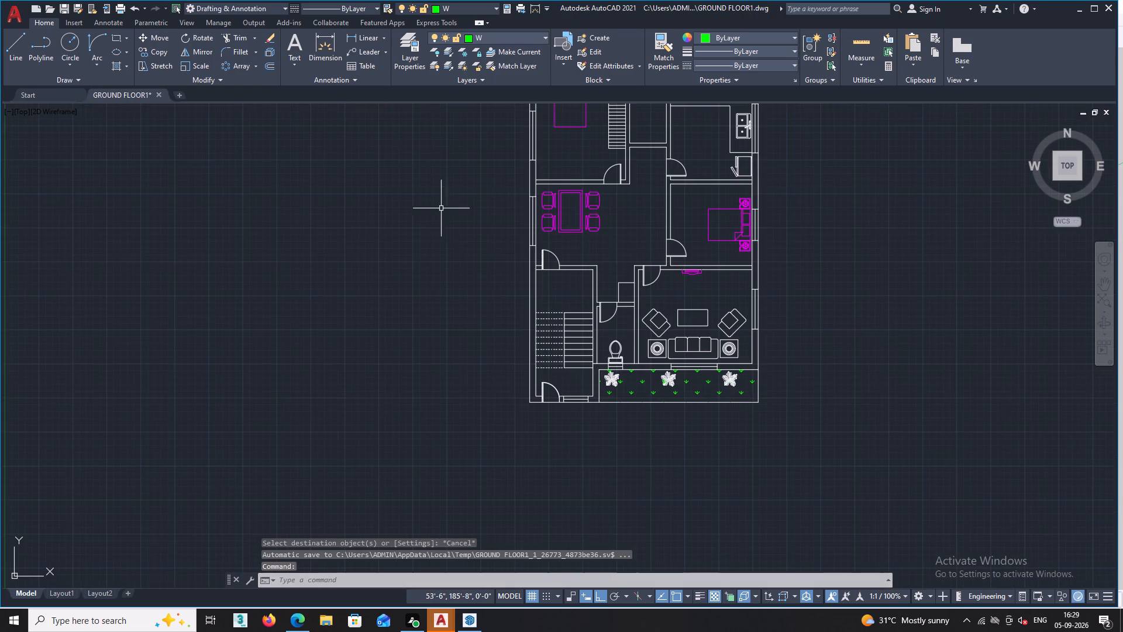
pyautogui.scroll(1, 693, 352)
pyautogui.moveTo(695, 319); pyautogui.dragTo(698, 281, button='middle')
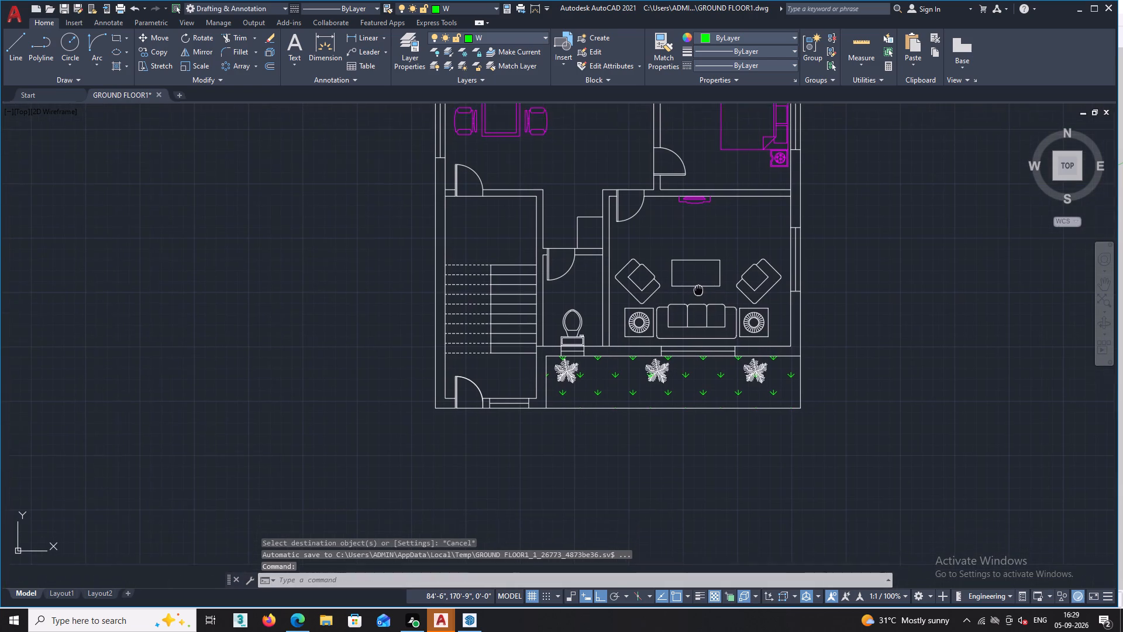
pyautogui.moveTo(698, 281); pyautogui.dragTo(700, 265, button='middle')
pyautogui.click(776, 219)
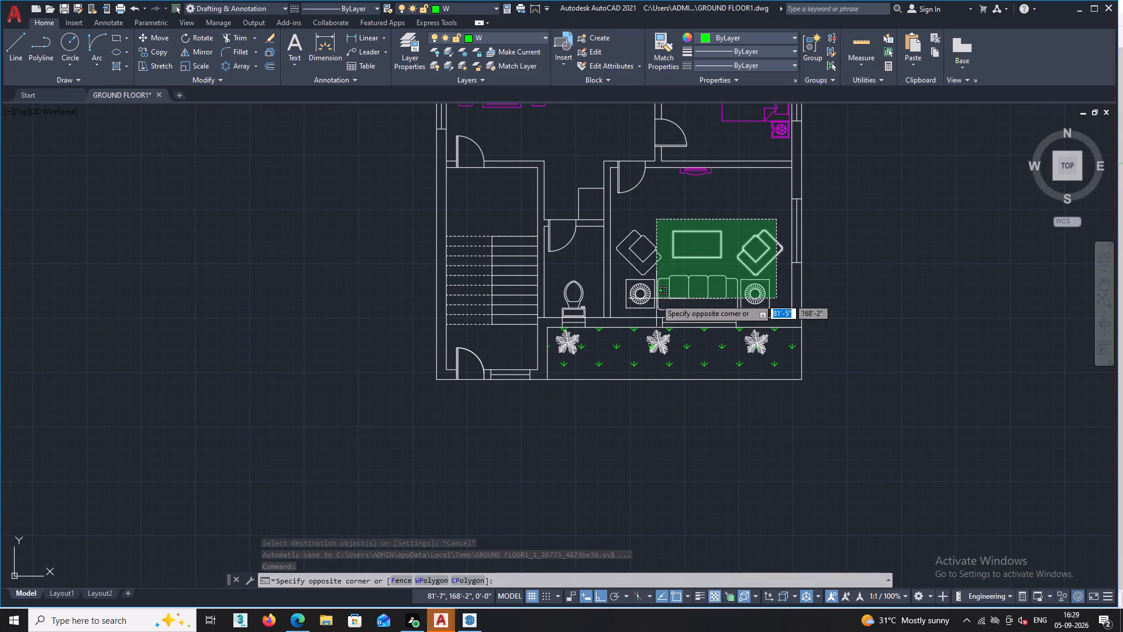
pyautogui.click(622, 309)
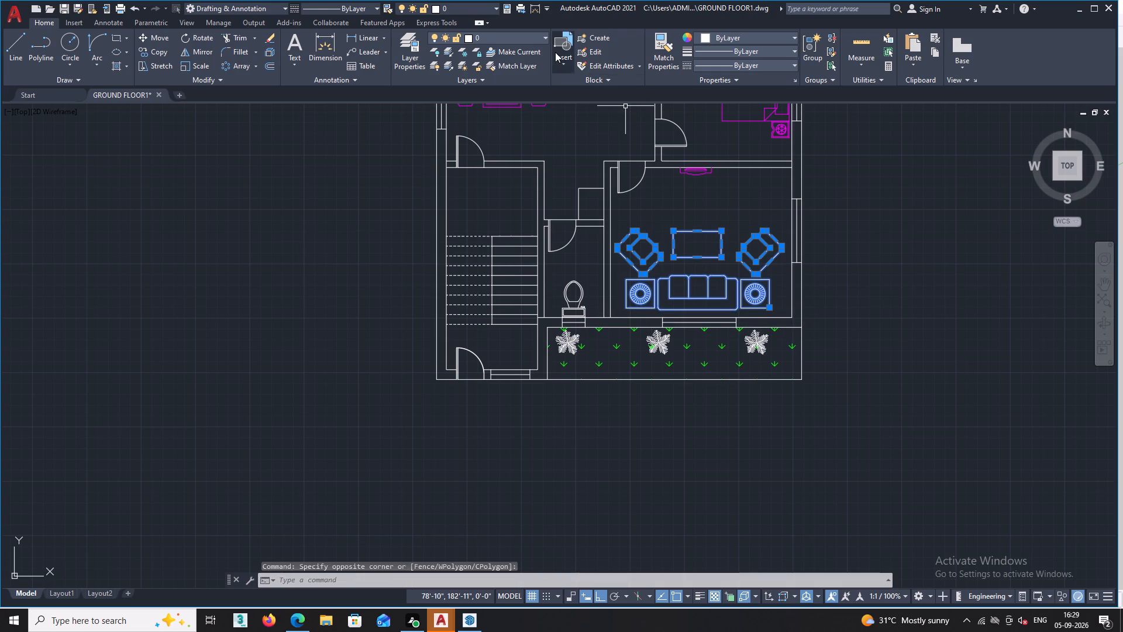
pyautogui.click(545, 36)
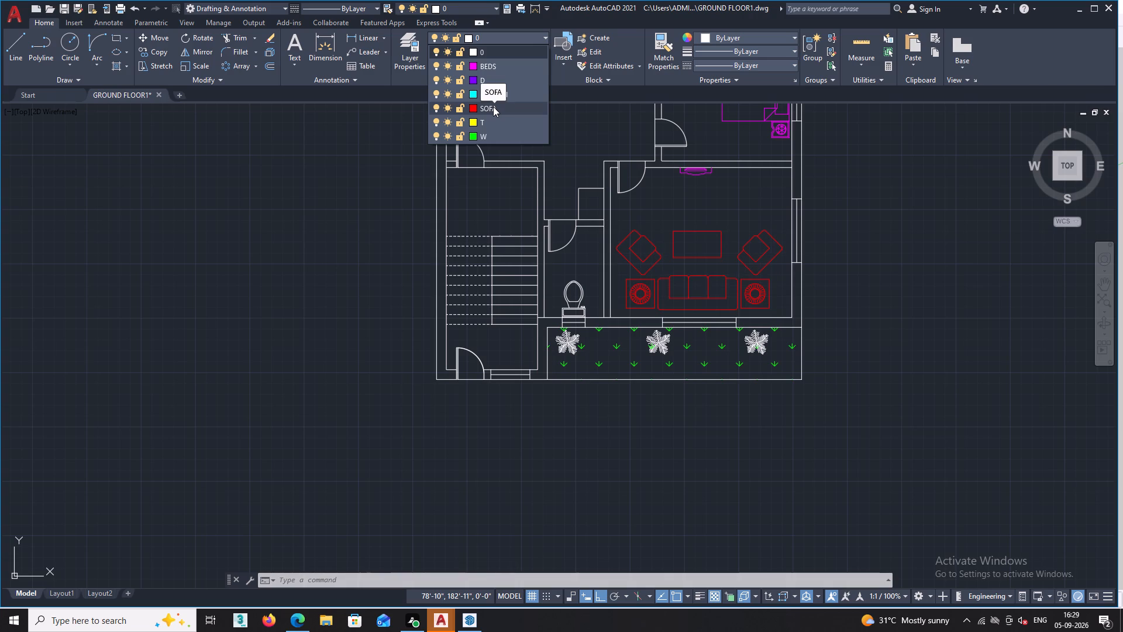
pyautogui.click(493, 107)
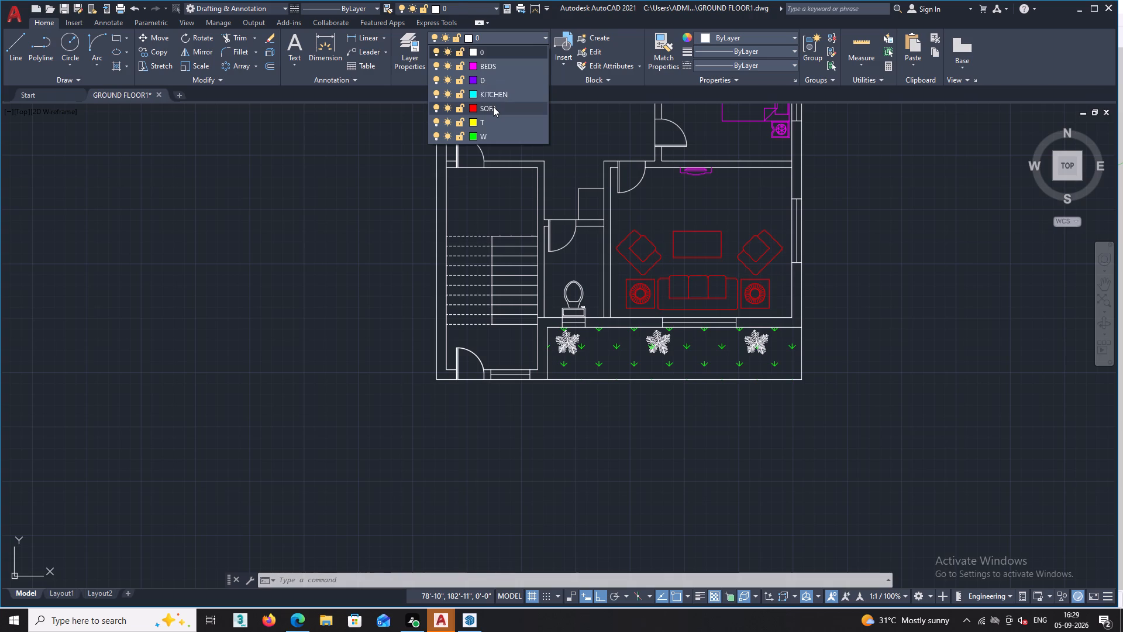
pyautogui.scroll(-2, 880, 287)
pyautogui.press('Escape')
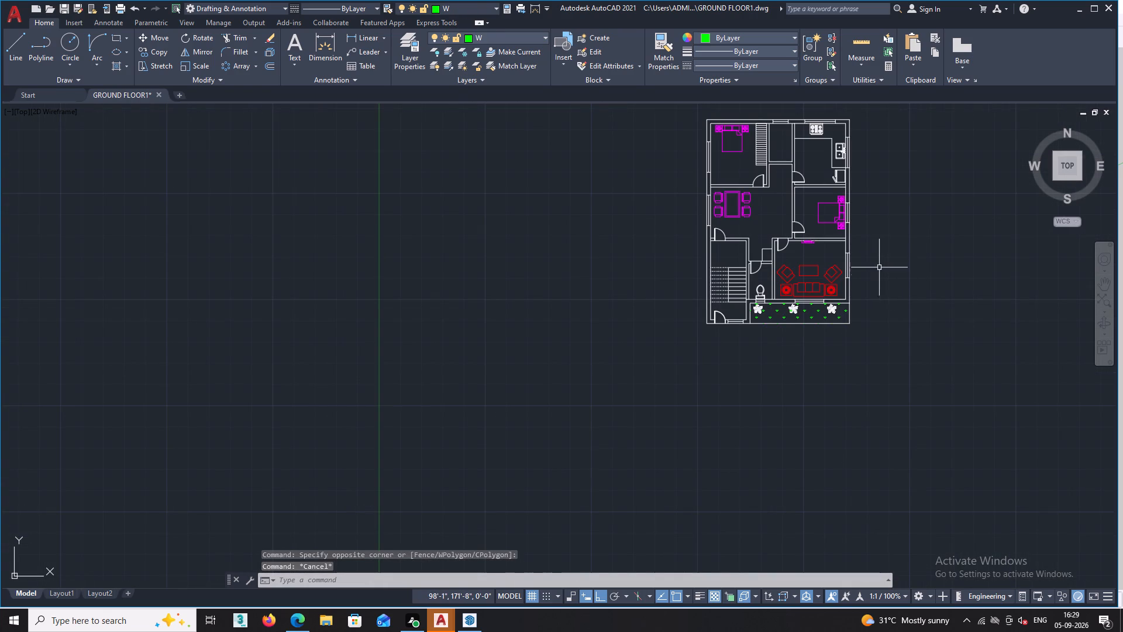
# Assign the stove on the kitchen's upper counter to the KITCHEN layer.
pyautogui.moveTo(880, 257); pyautogui.dragTo(716, 267, button='middle')
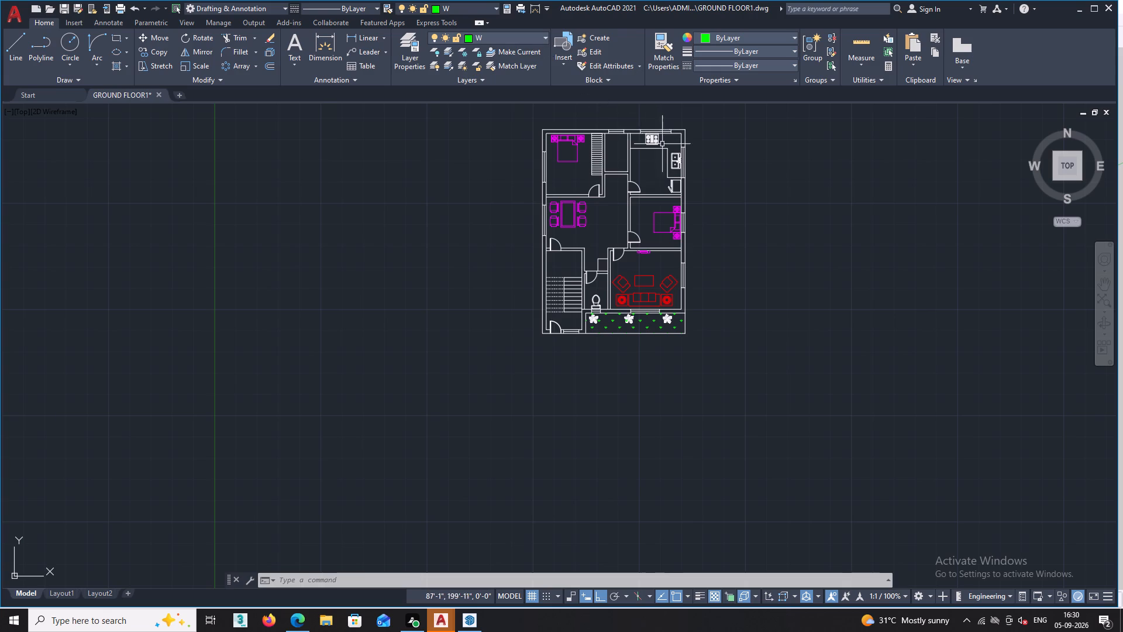
pyautogui.scroll(2, 670, 154)
pyautogui.click(664, 115)
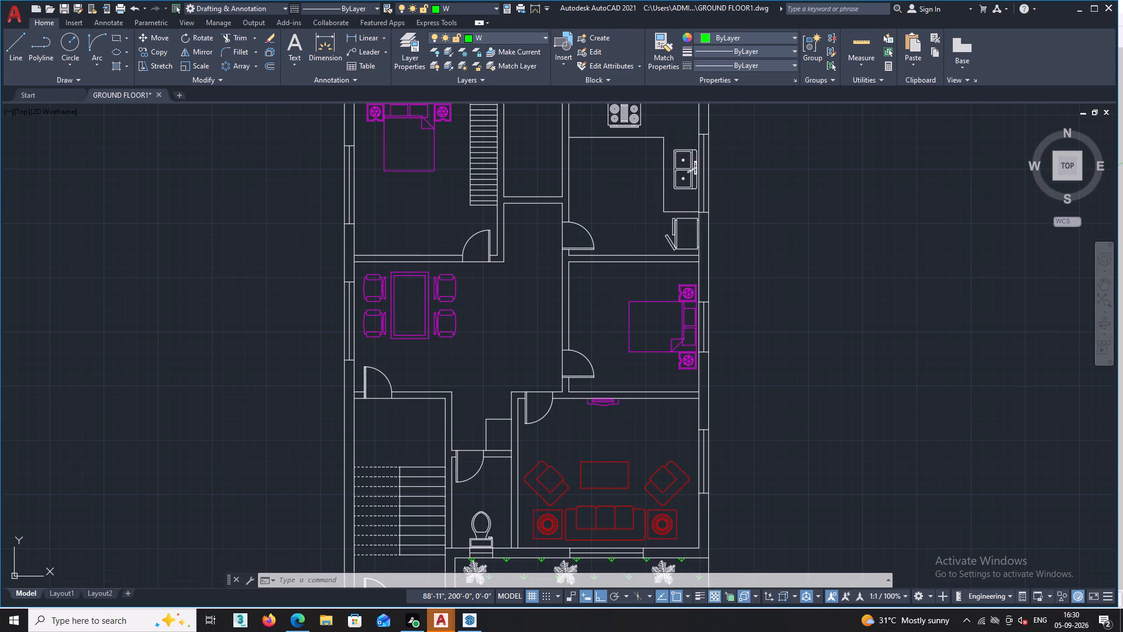
pyautogui.click(601, 129)
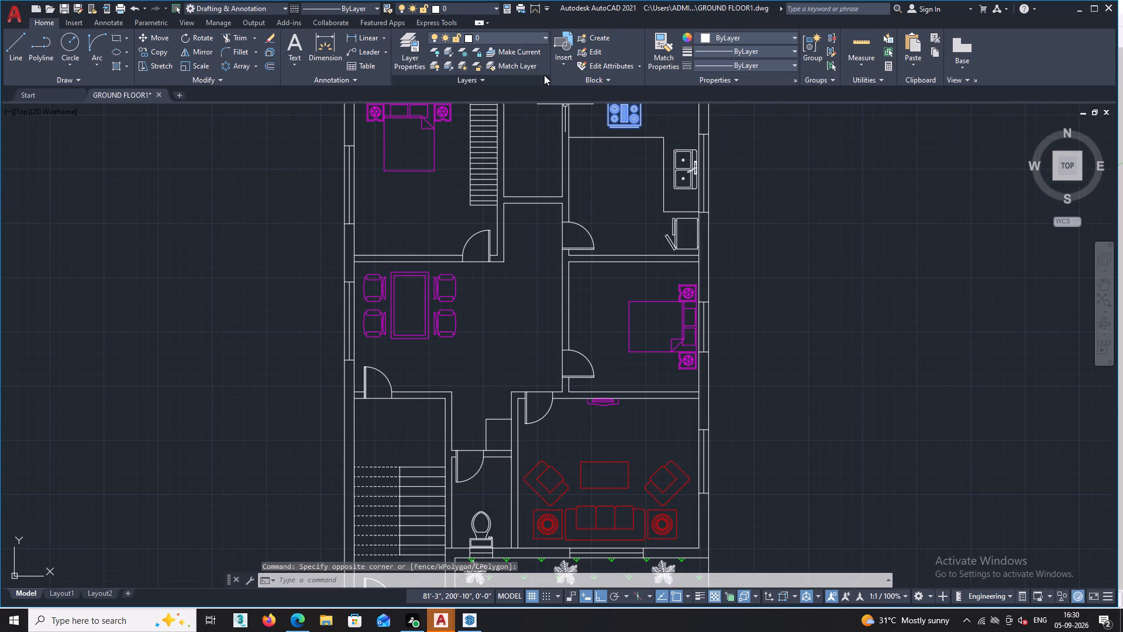
pyautogui.doubleClick(543, 37)
pyautogui.doubleClick(545, 35)
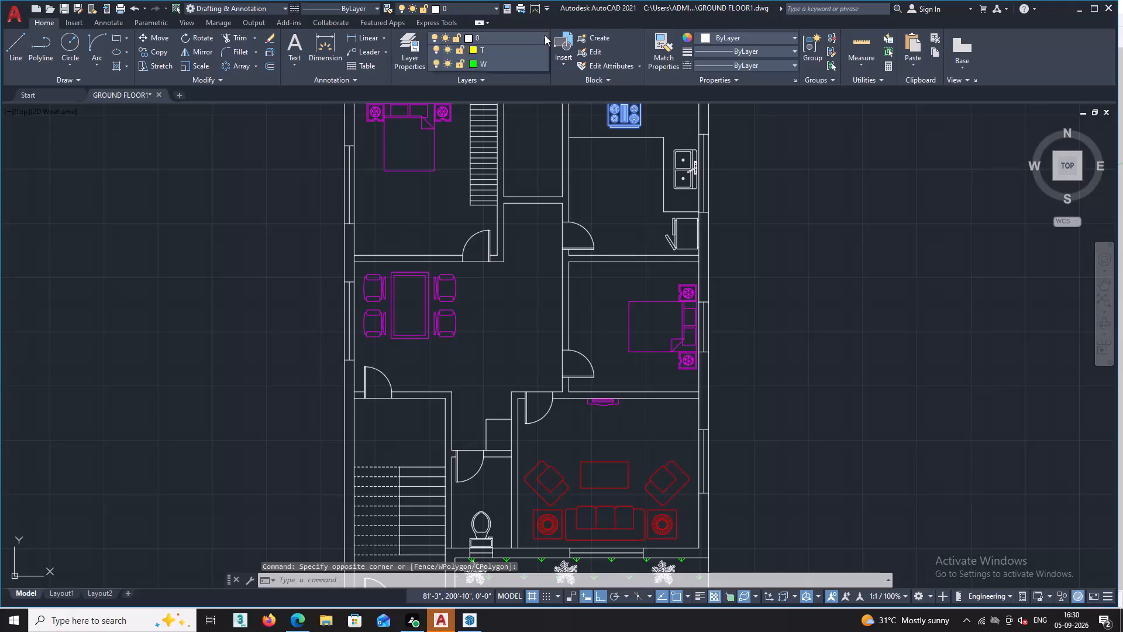
pyautogui.doubleClick(545, 35)
pyautogui.tripleClick(545, 35)
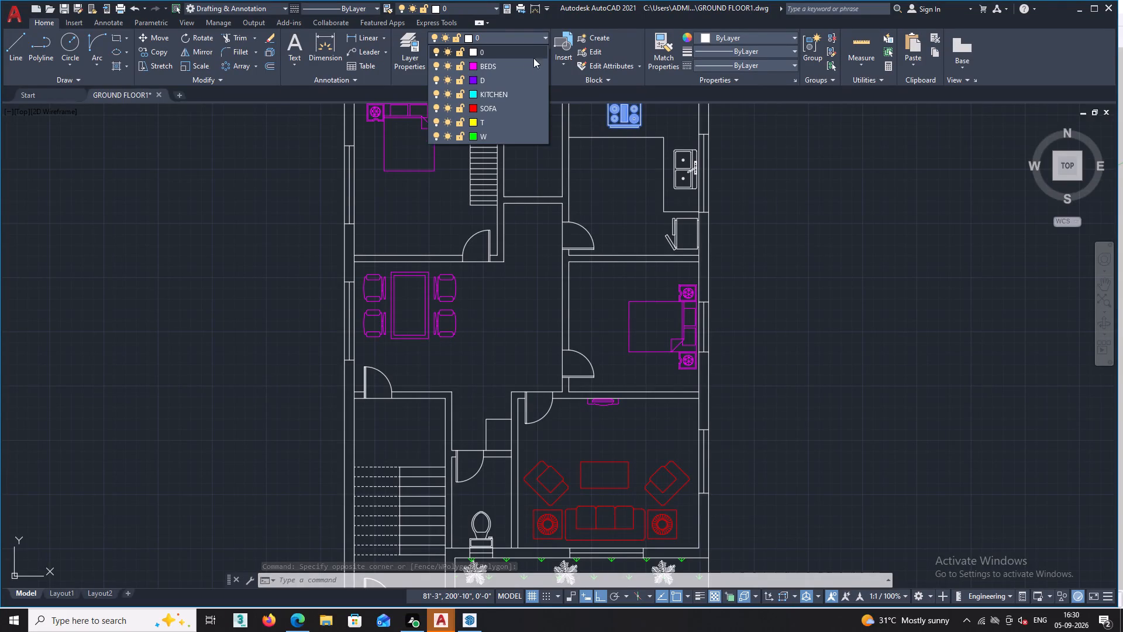
pyautogui.click(509, 93)
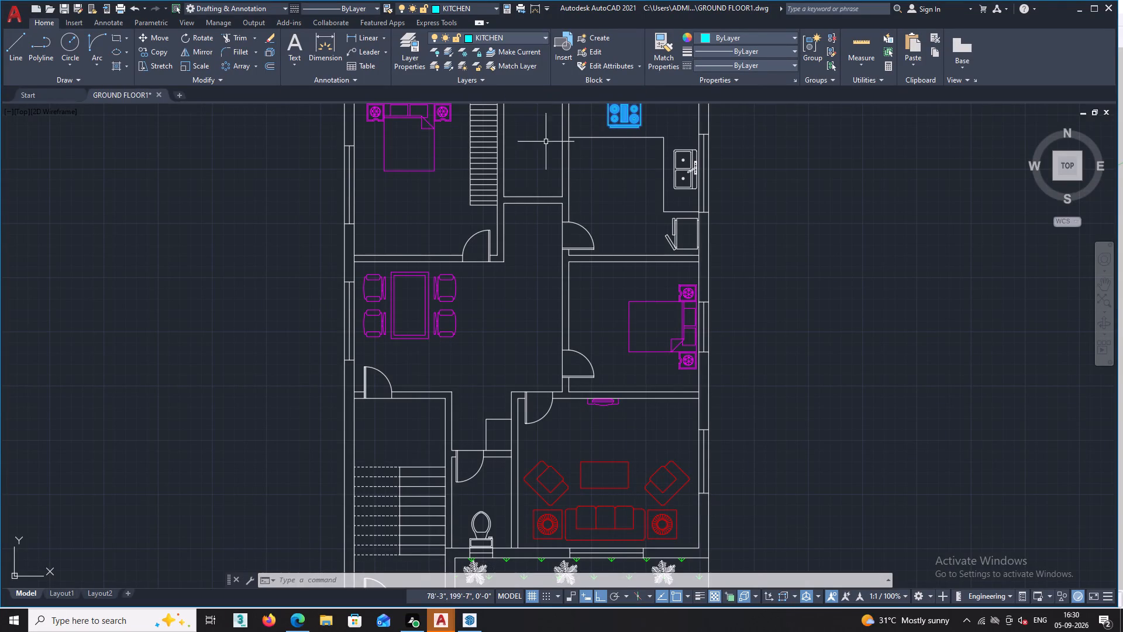
pyautogui.scroll(-2, 624, 204)
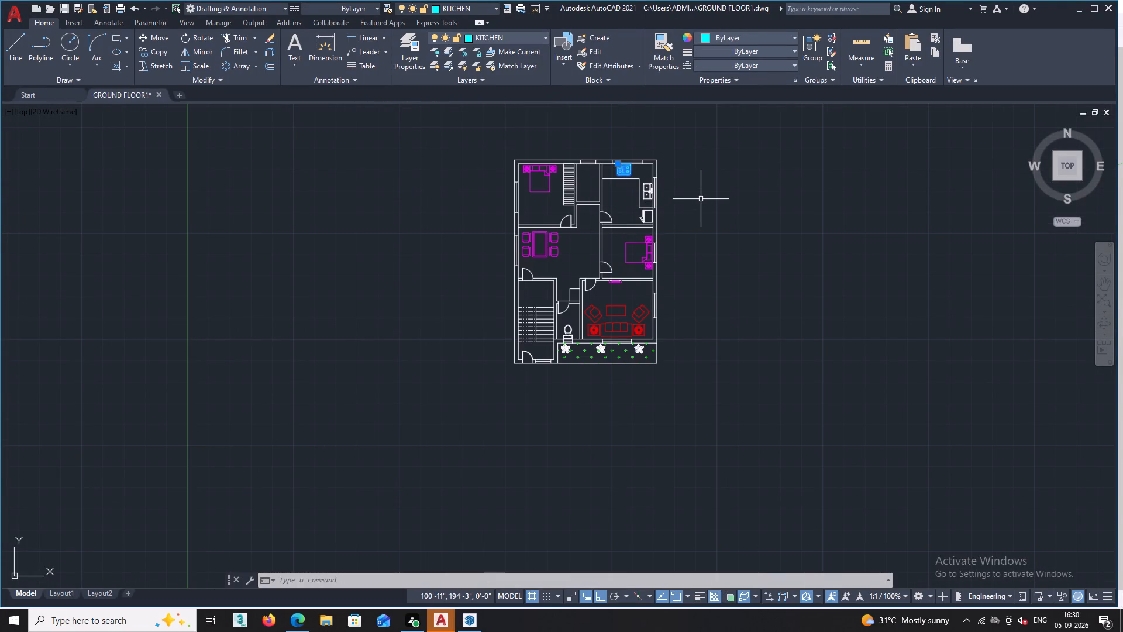
pyautogui.press('Escape')
# Reassign the dining table and its four chairs to the SOFA layer.
pyautogui.scroll(2, 623, 180)
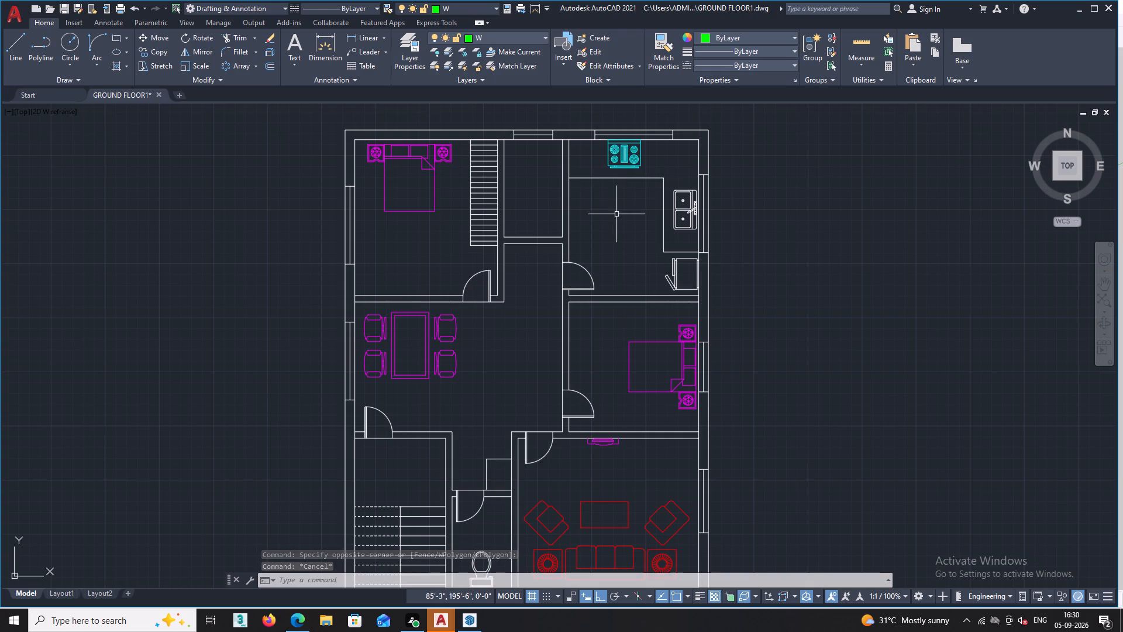
pyautogui.scroll(-1, 616, 214)
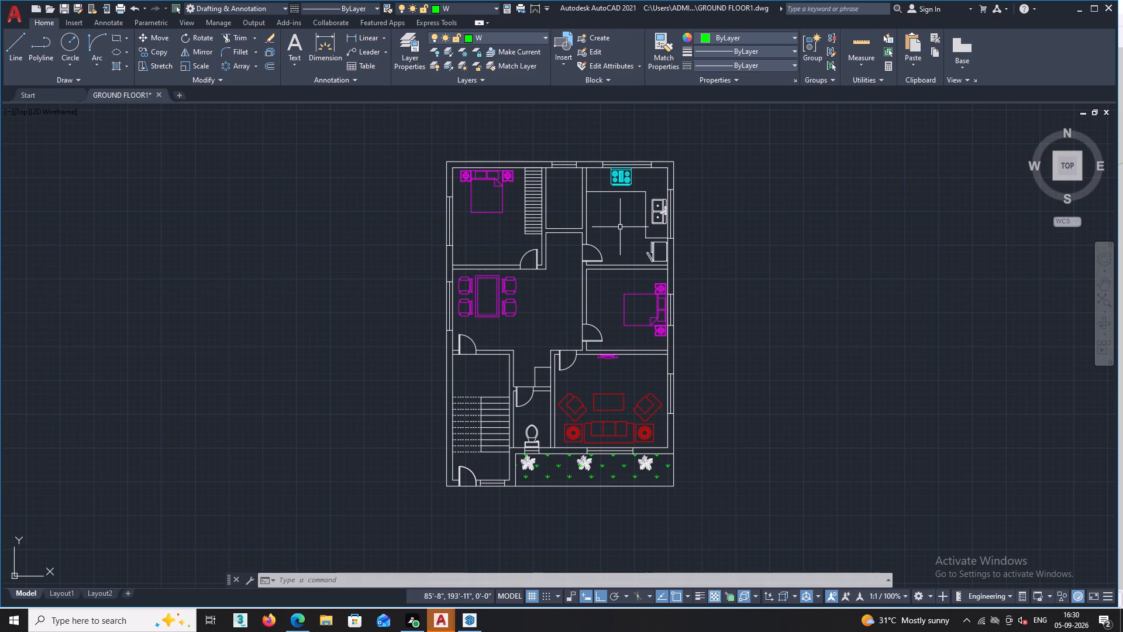
pyautogui.moveTo(561, 299); pyautogui.dragTo(581, 255, button='middle')
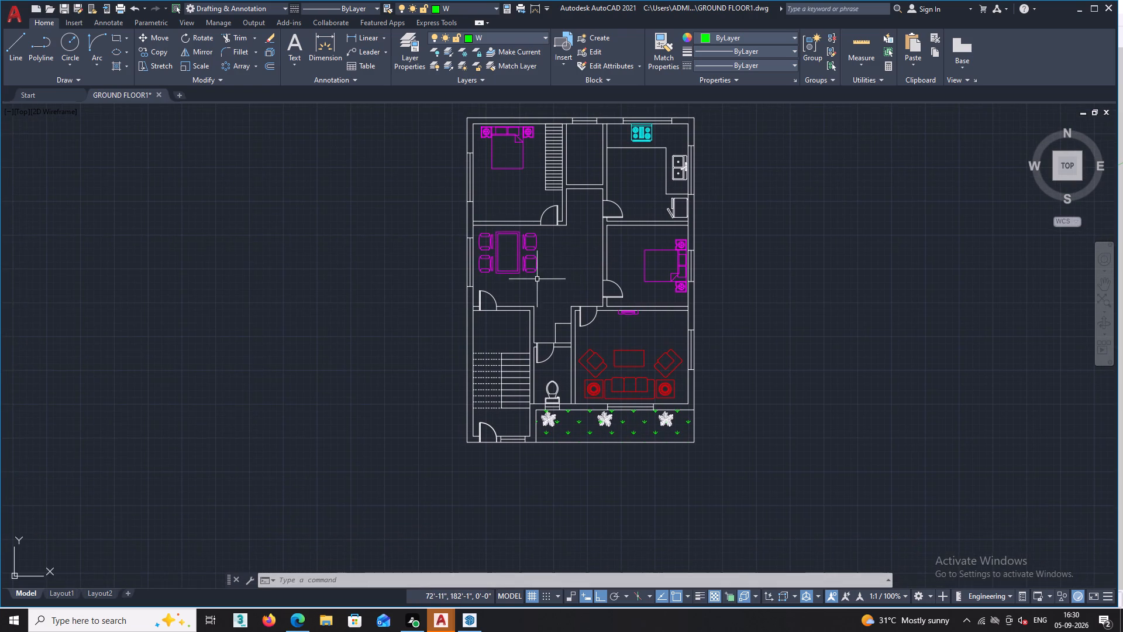
pyautogui.scroll(2, 537, 279)
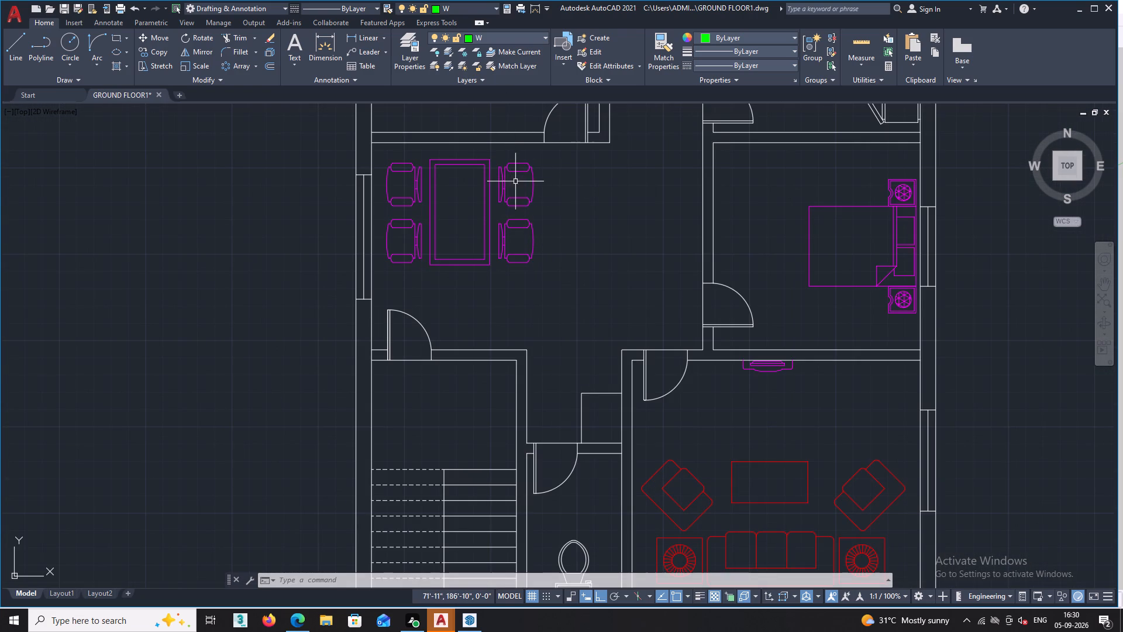
pyautogui.click(567, 167)
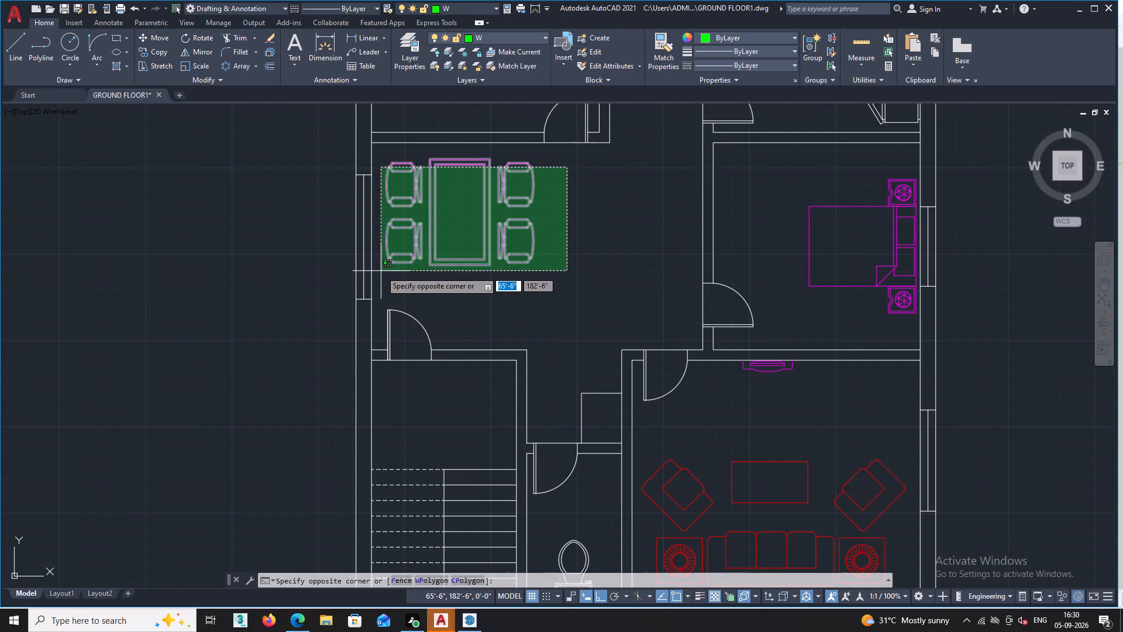
pyautogui.click(381, 271)
pyautogui.click(546, 38)
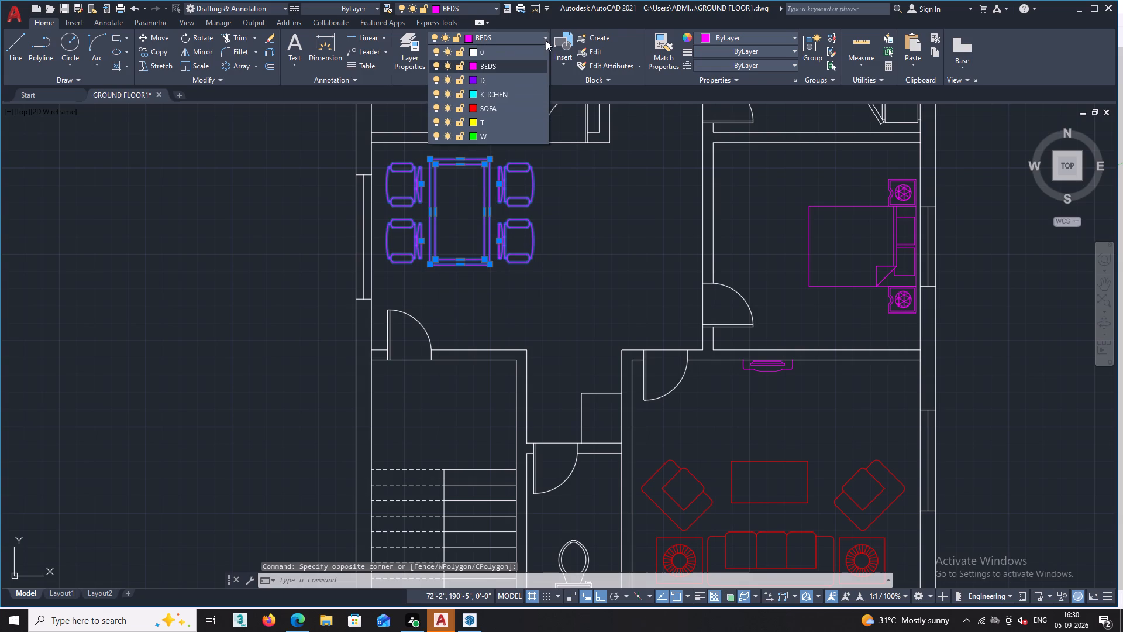
pyautogui.doubleClick(498, 105)
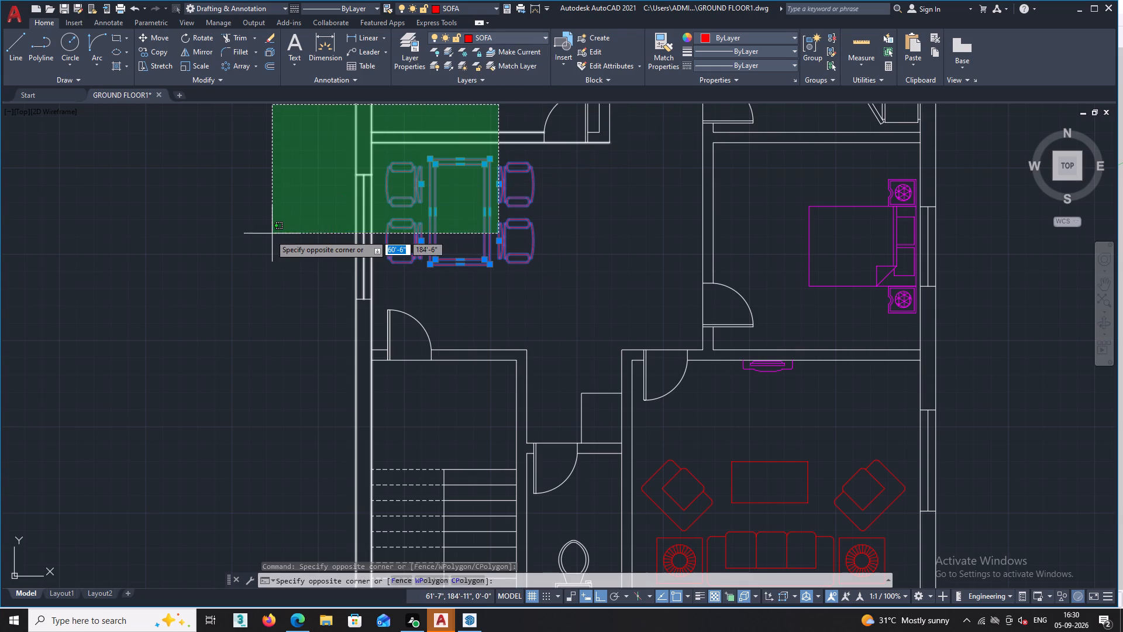
pyautogui.press('space')
pyautogui.press('space')
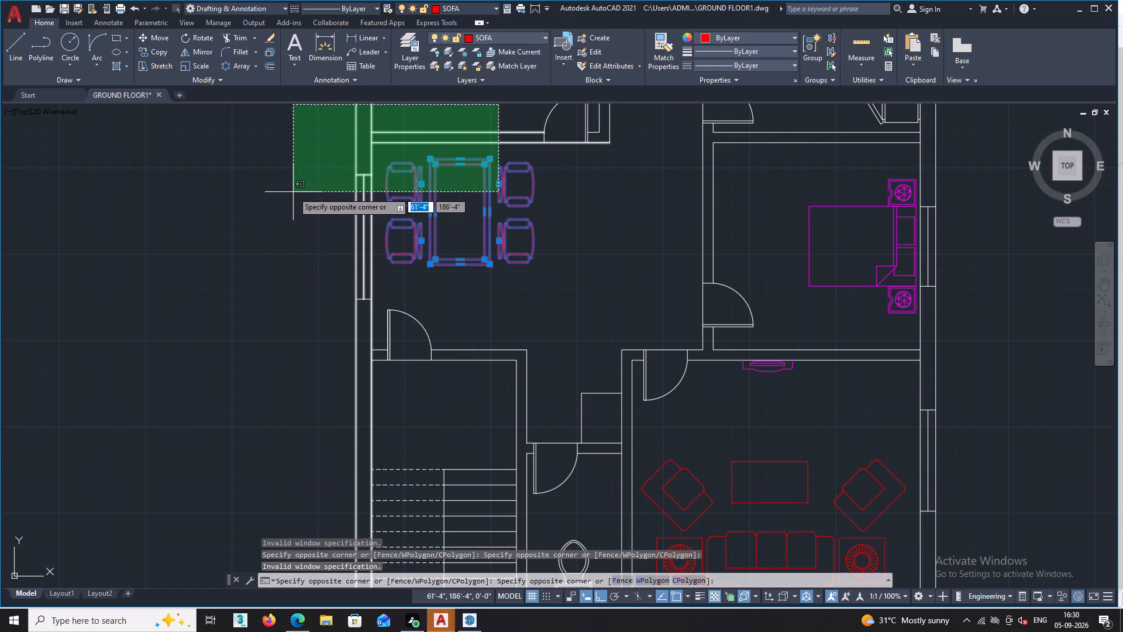
pyautogui.press('Escape')
pyautogui.press('Escape')
pyautogui.scroll(-2, 266, 241)
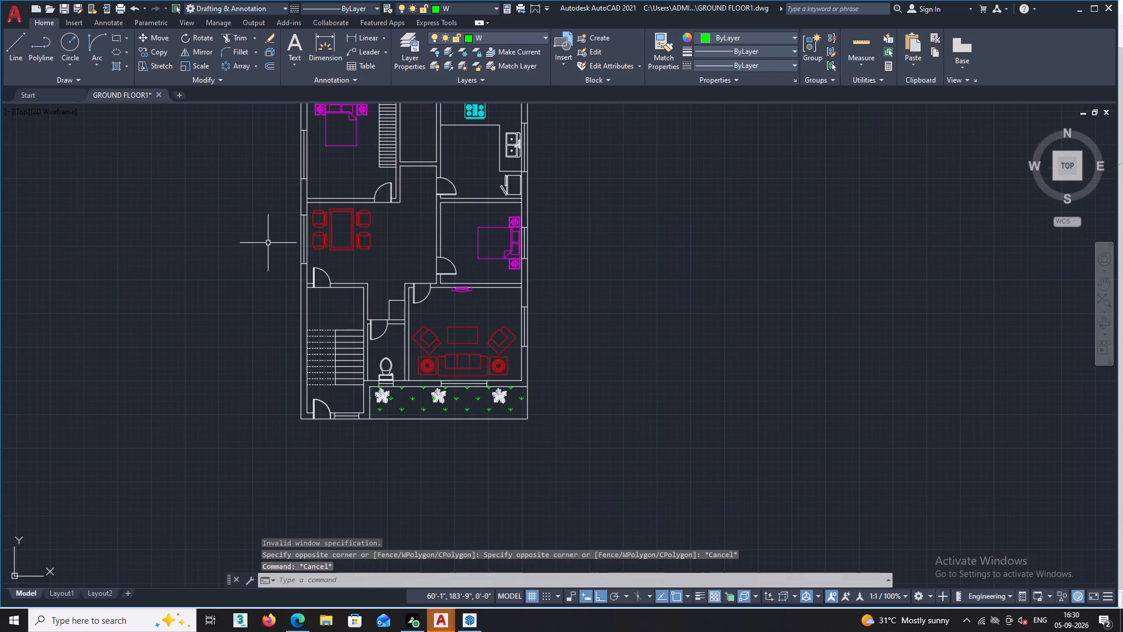
# Look over the living room, TV unit, bedroom and kitchen sink area for fittings that still need a layer.
pyautogui.scroll(-1, 312, 282)
pyautogui.moveTo(375, 273); pyautogui.dragTo(577, 313, button='middle')
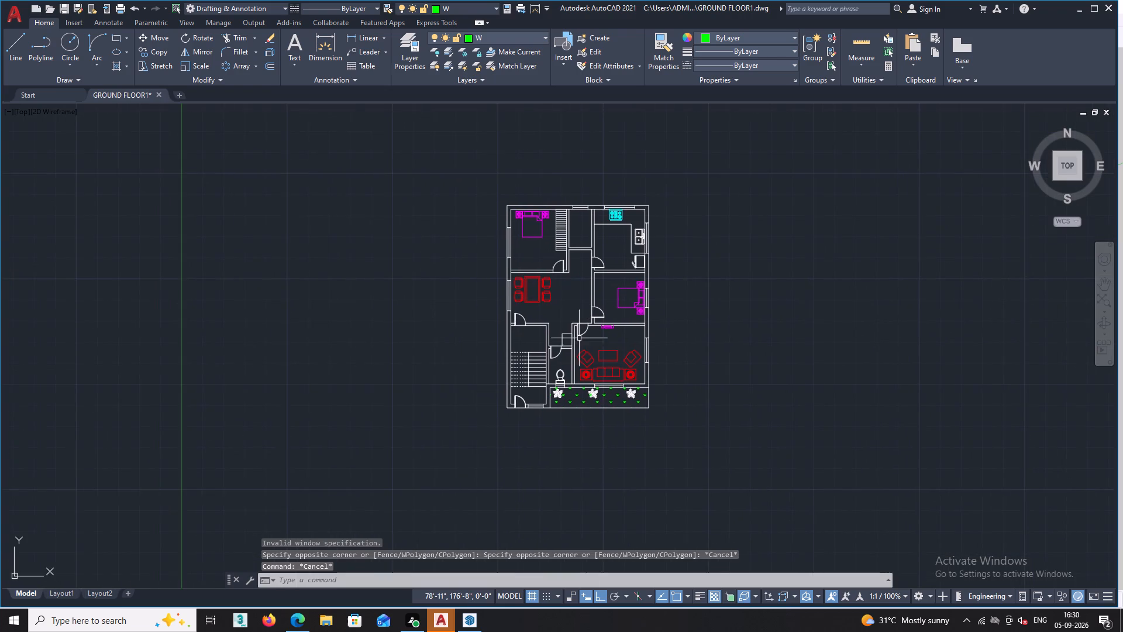
pyautogui.scroll(2, 580, 366)
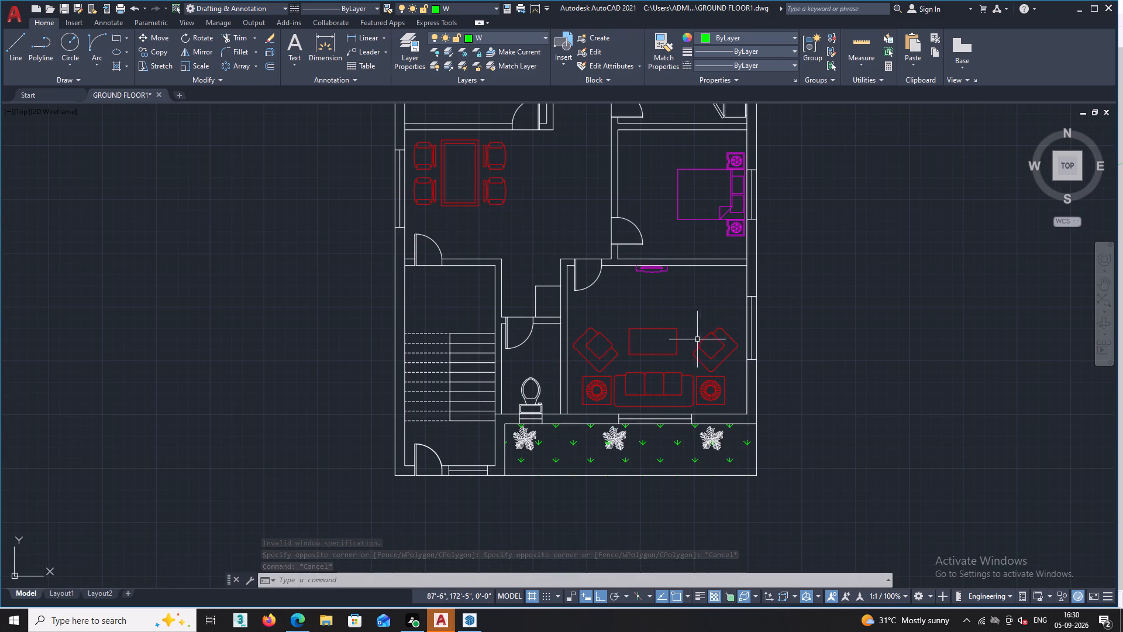
pyautogui.scroll(2, 657, 274)
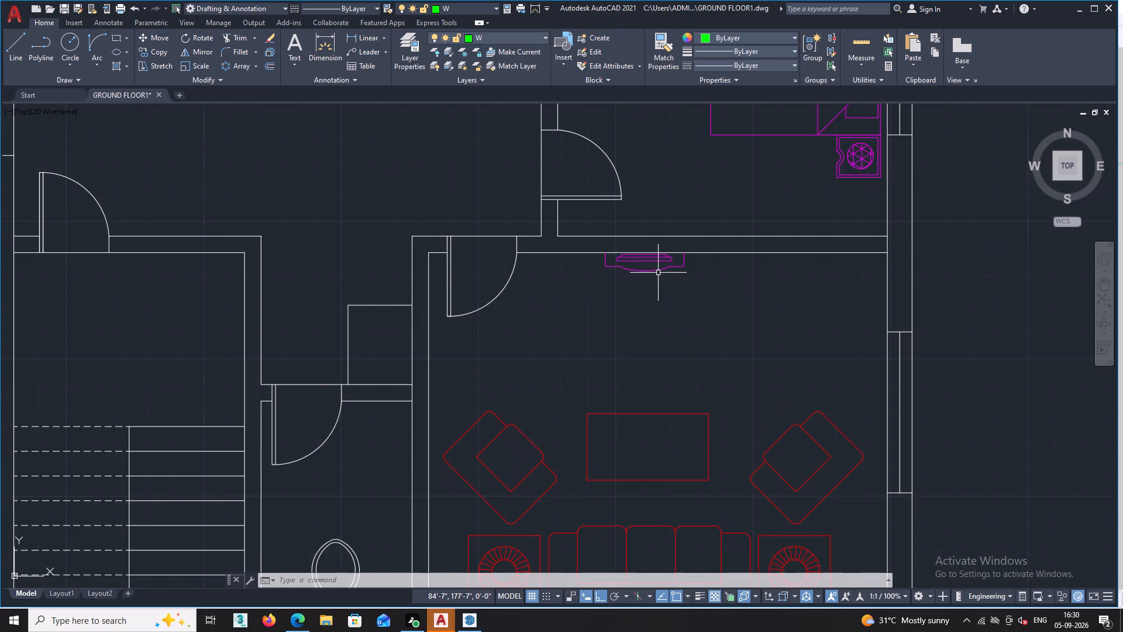
pyautogui.scroll(-4, 658, 273)
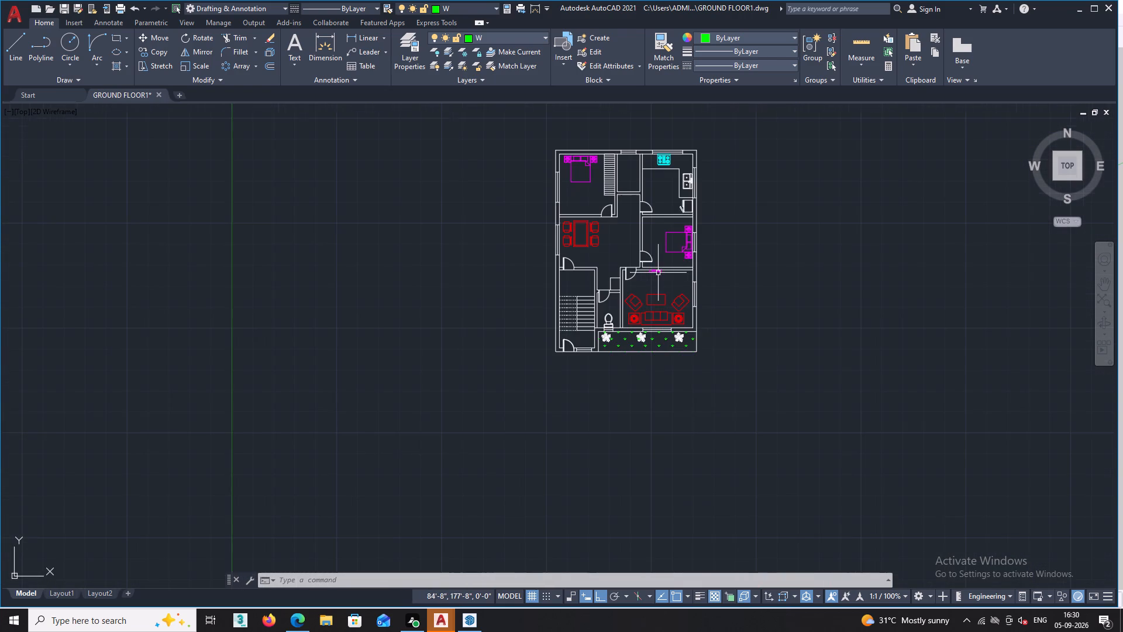
pyautogui.scroll(2, 694, 203)
pyautogui.scroll(-1, 695, 202)
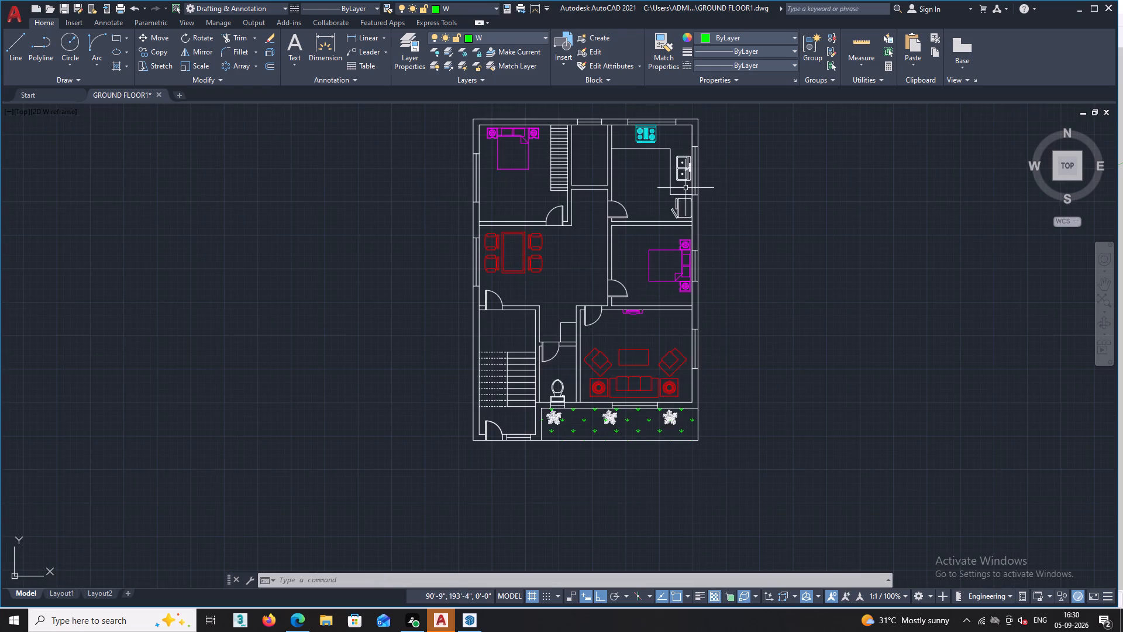
pyautogui.scroll(2, 681, 167)
pyautogui.click(694, 128)
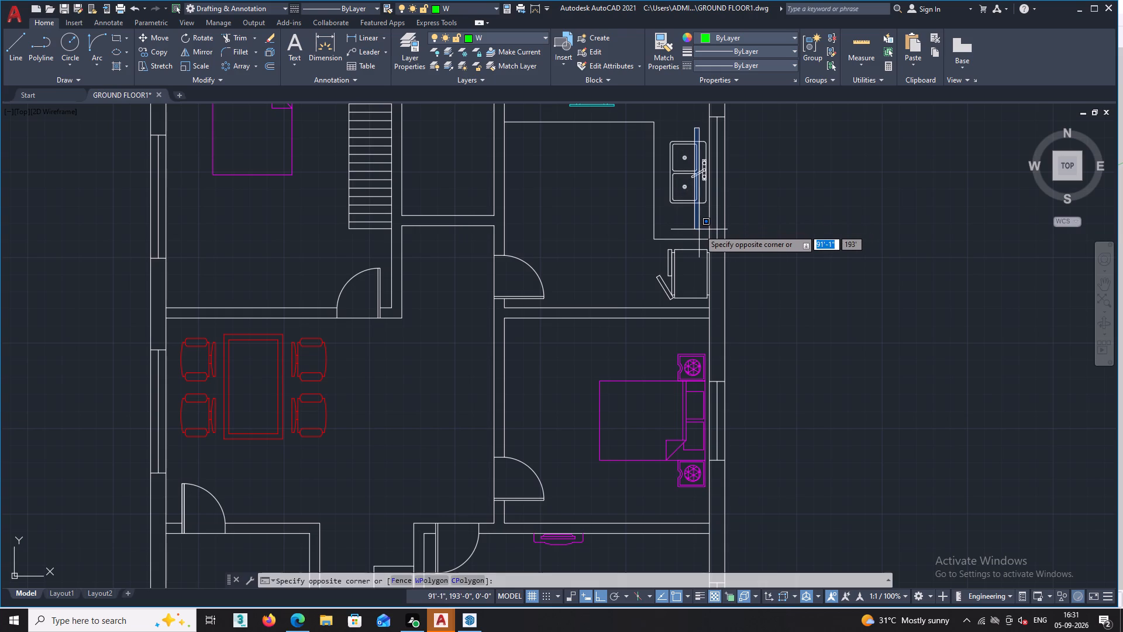
pyautogui.press('Escape')
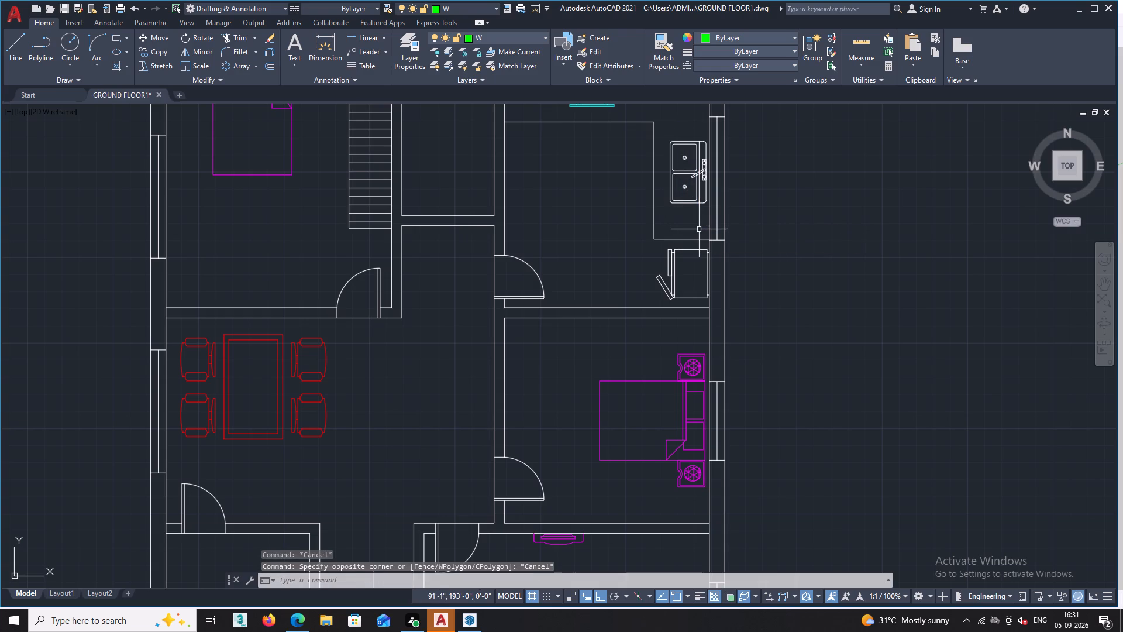
pyautogui.scroll(-1, 698, 232)
pyautogui.scroll(-1, 646, 268)
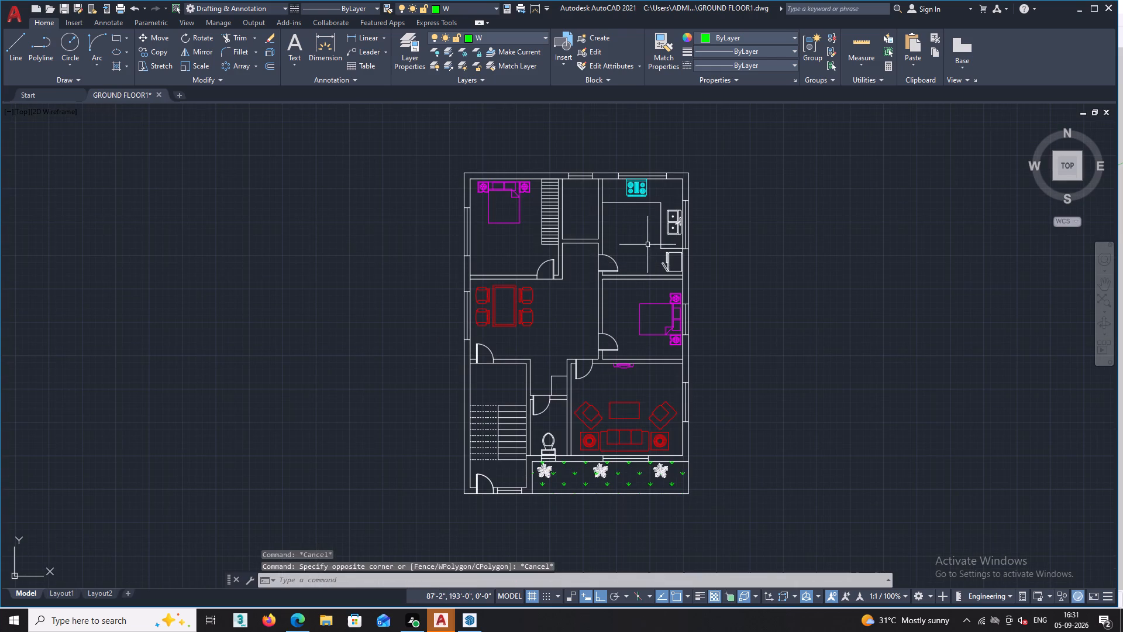
pyautogui.moveTo(649, 245); pyautogui.dragTo(718, 285, button='middle')
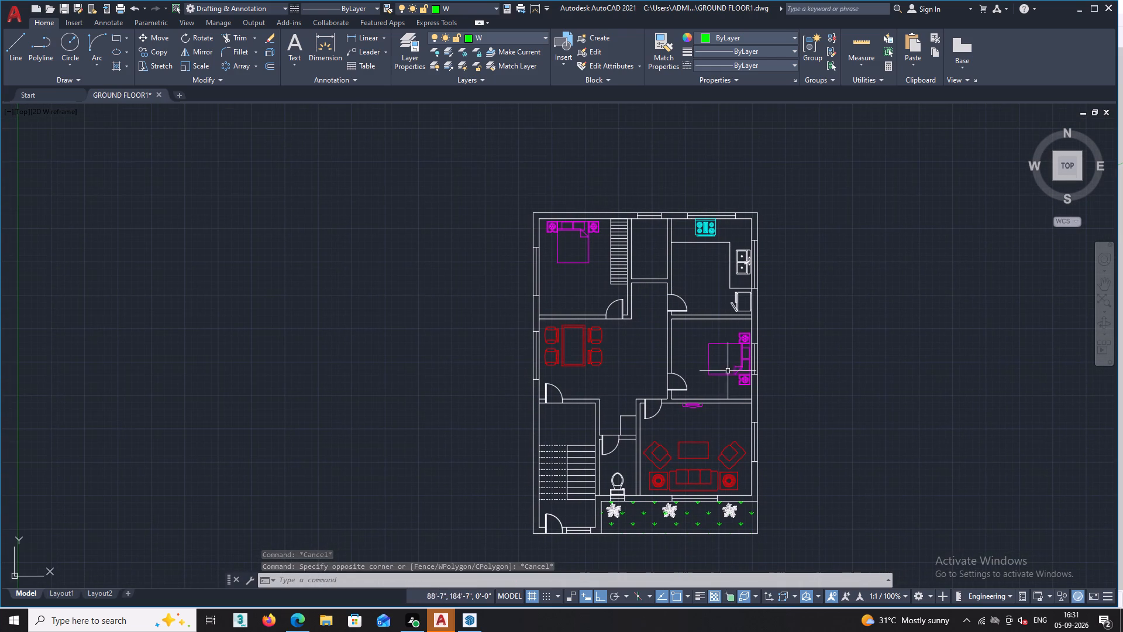
pyautogui.scroll(1, 639, 507)
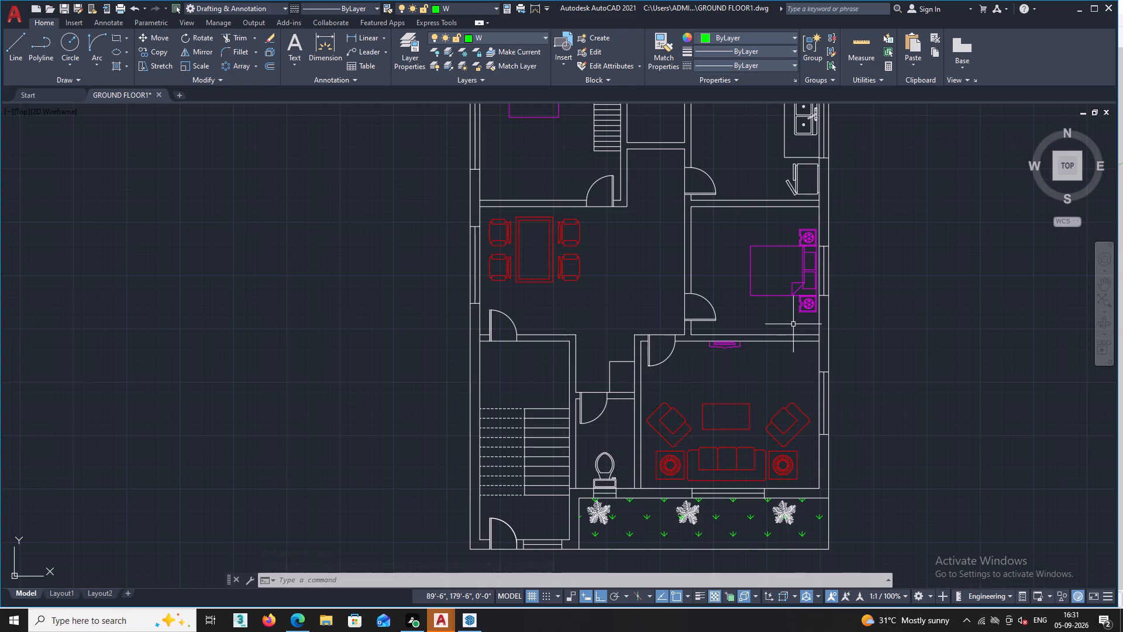
pyautogui.scroll(-2, 793, 324)
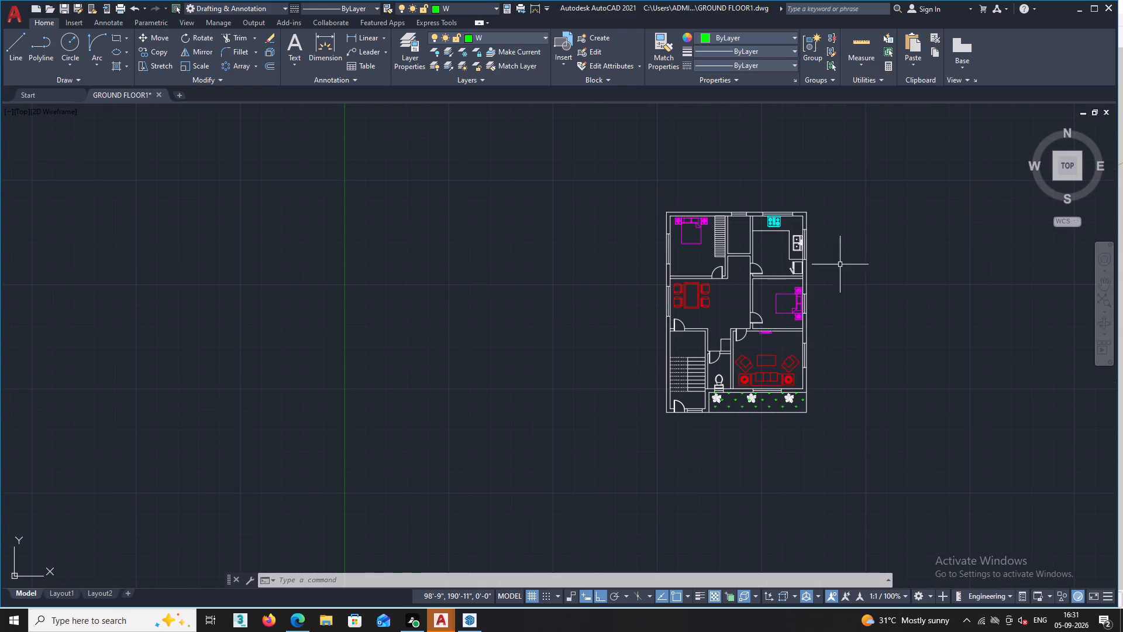
pyautogui.scroll(4, 801, 245)
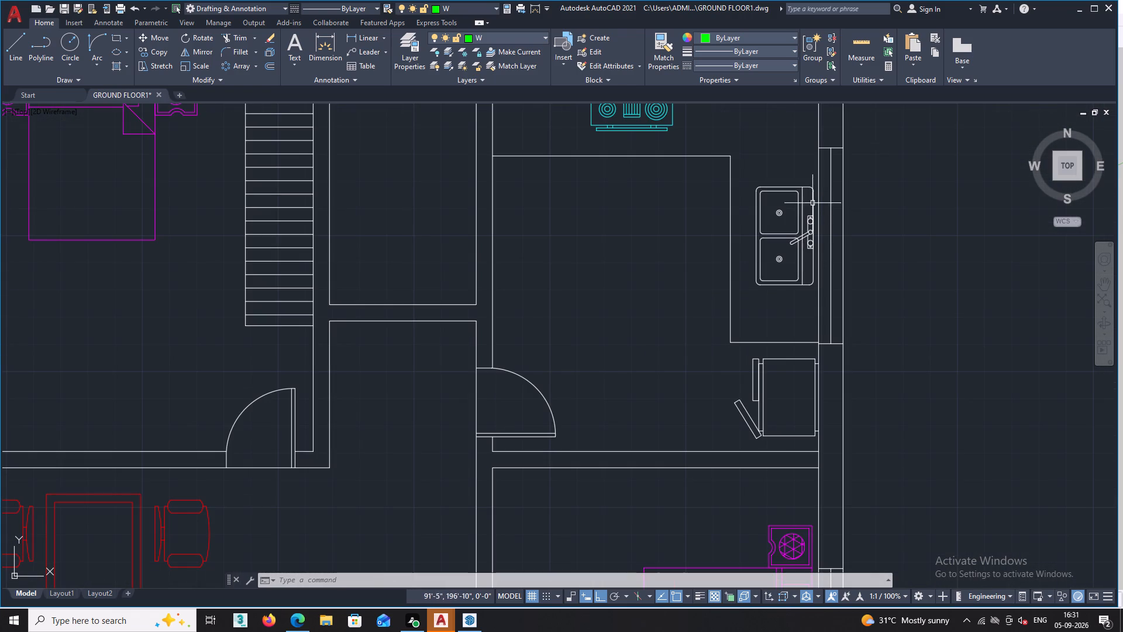
# Assign the double-bowl sink on the kitchen counter to the KITCHEN layer.
pyautogui.click(802, 164)
pyautogui.click(805, 163)
pyautogui.click(807, 161)
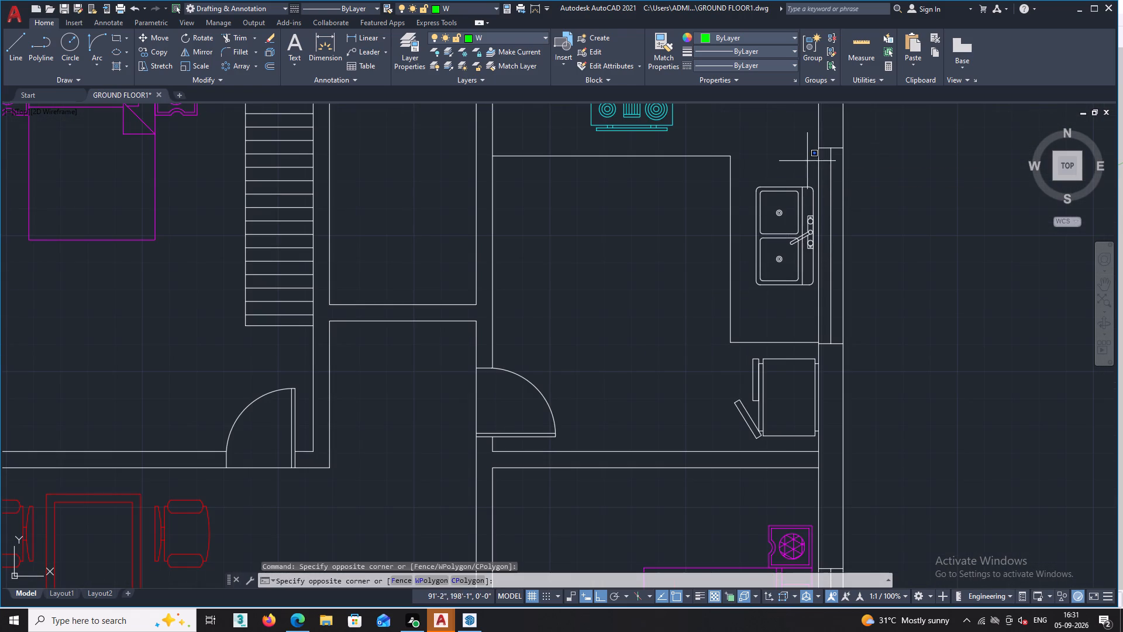
pyautogui.click(767, 310)
pyautogui.click(760, 315)
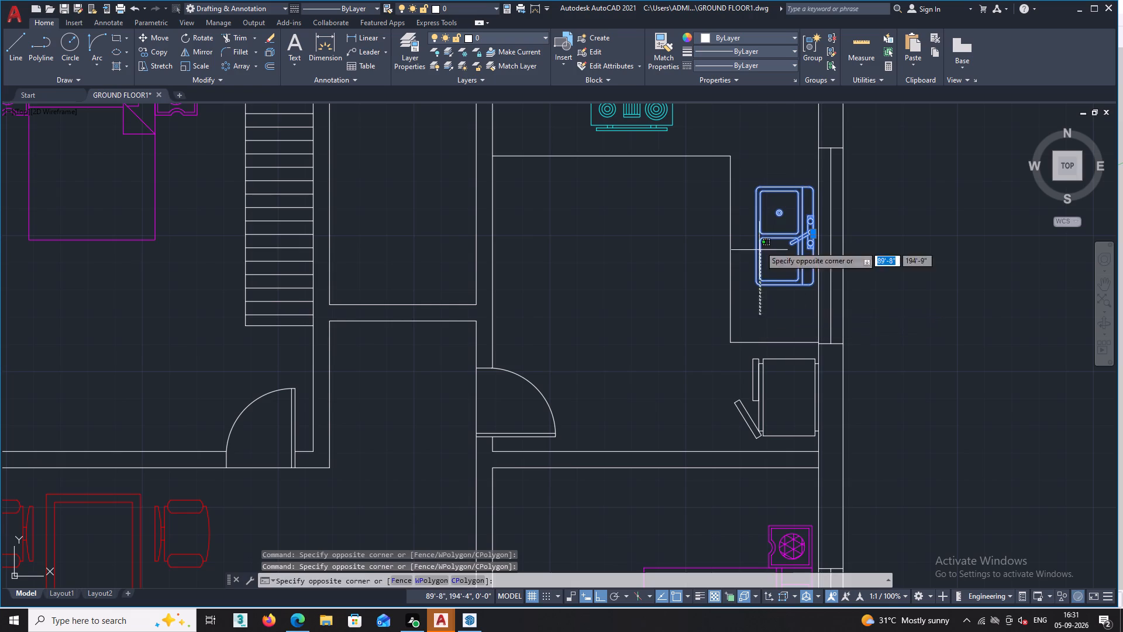
pyautogui.click(750, 130)
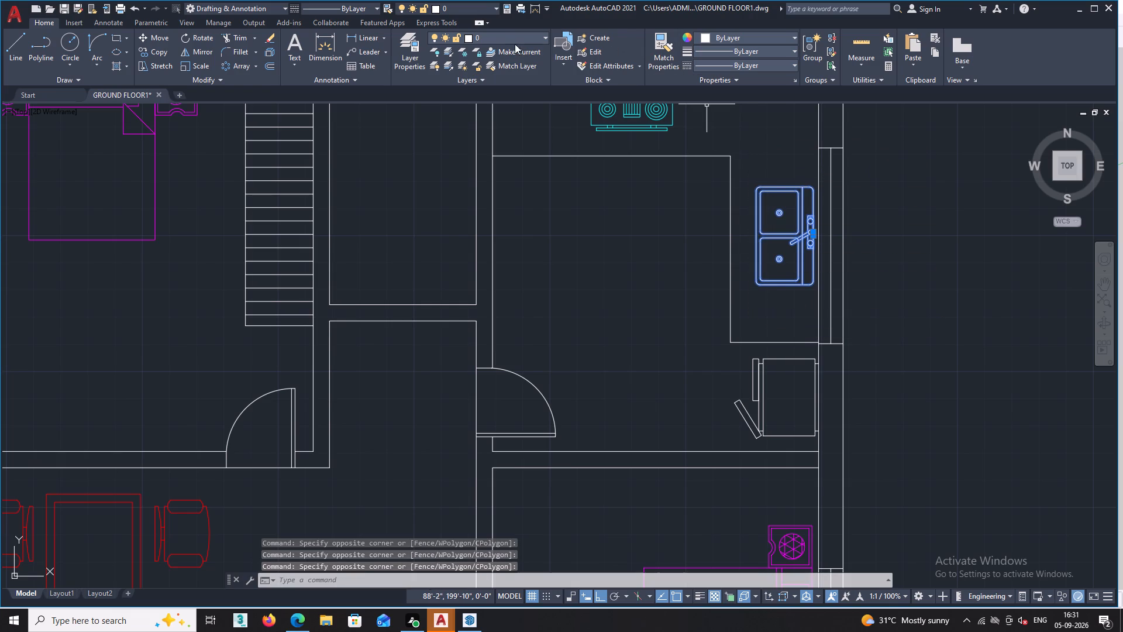
pyautogui.doubleClick(545, 34)
pyautogui.click(545, 34)
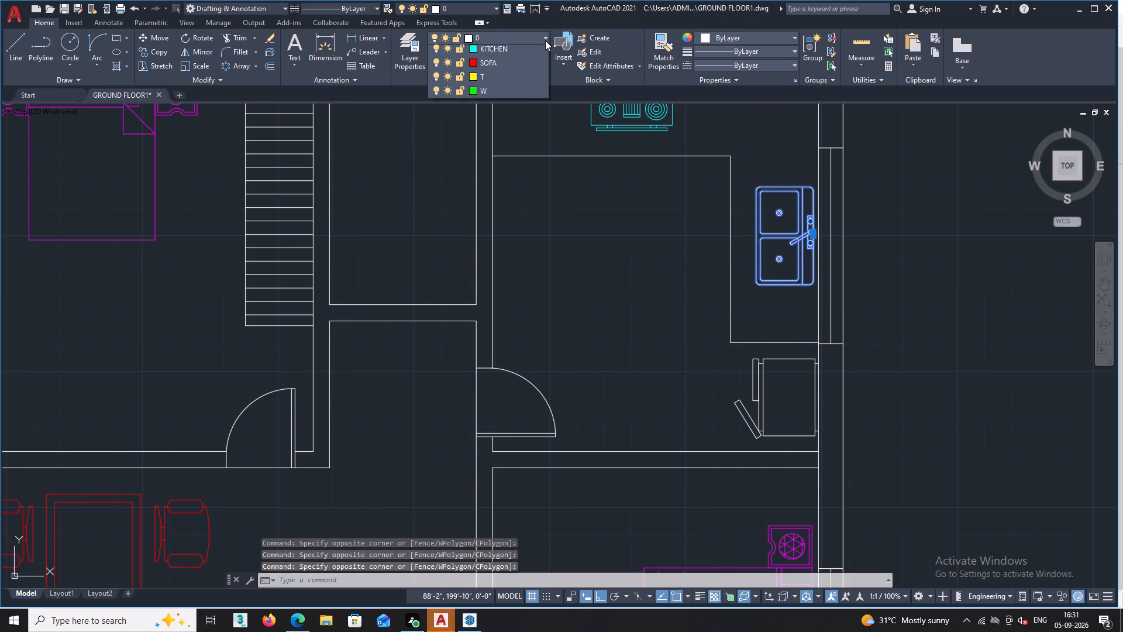
pyautogui.click(514, 90)
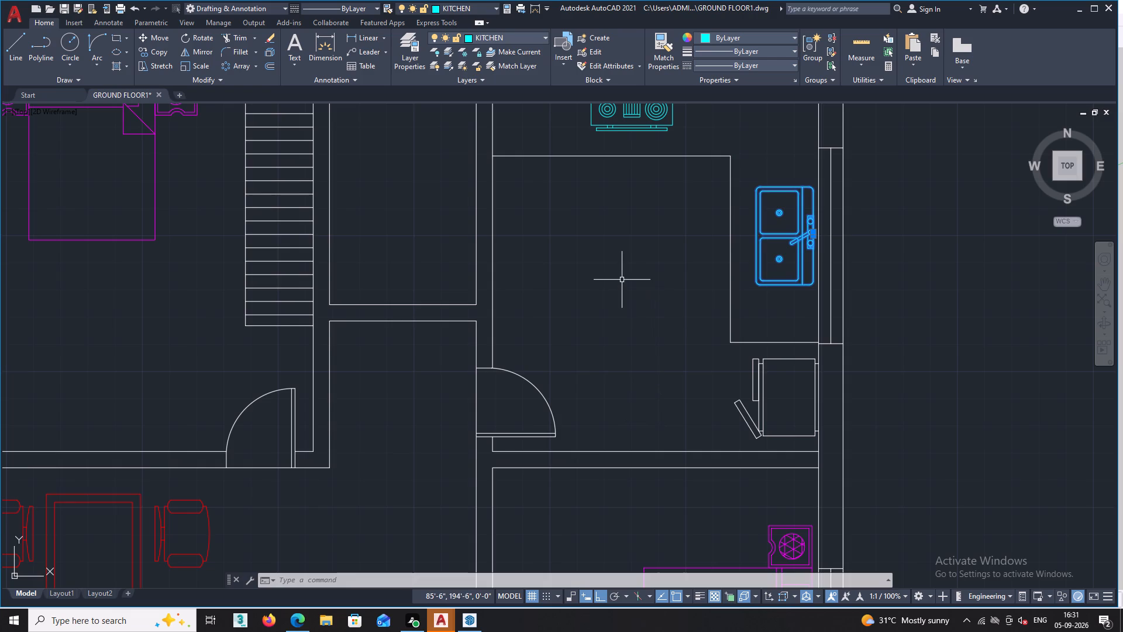
# Assign the toilet in the small bathroom beside the living room to the KITCHEN layer.
pyautogui.scroll(-2, 623, 274)
pyautogui.moveTo(480, 443); pyautogui.dragTo(637, 248, button='middle')
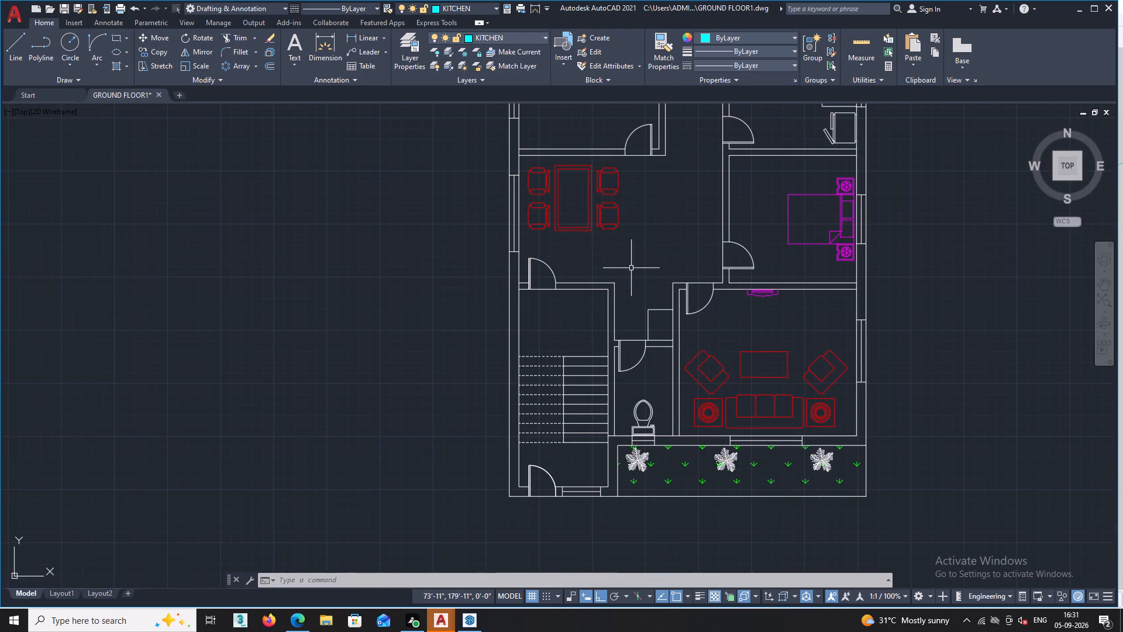
pyautogui.scroll(3, 642, 453)
pyautogui.doubleClick(711, 235)
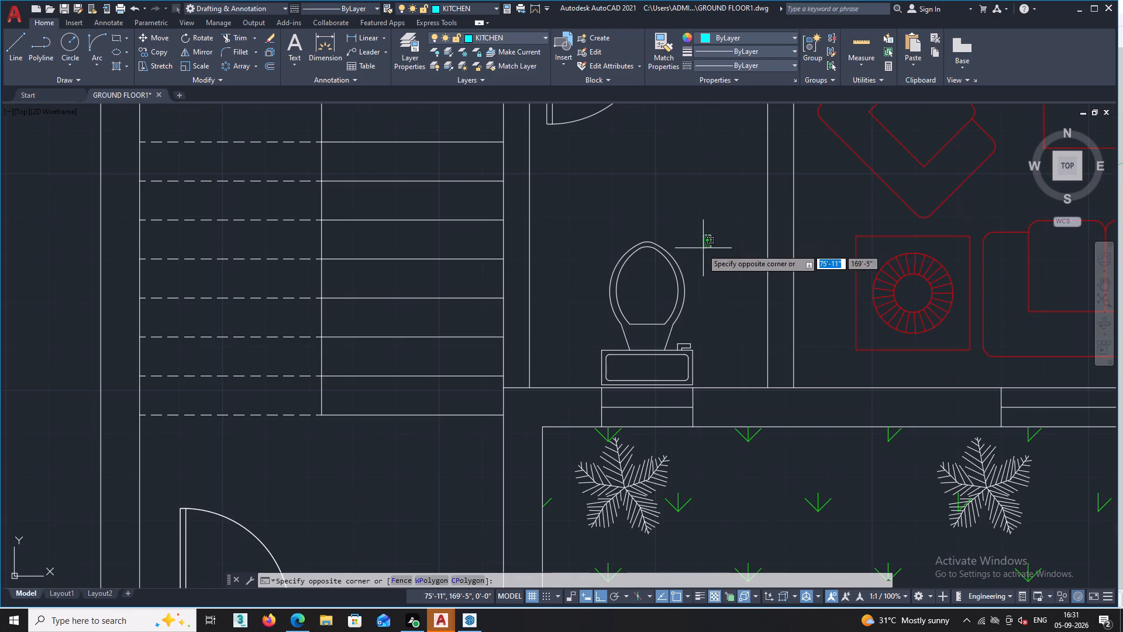
pyautogui.click(604, 314)
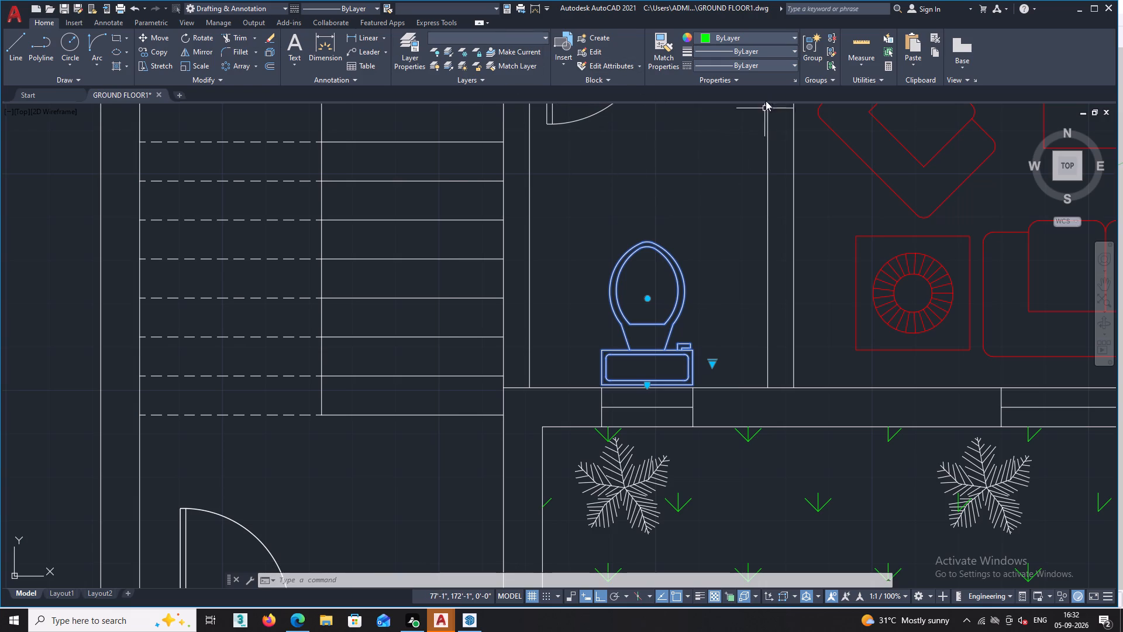
pyautogui.scroll(-2, 604, 215)
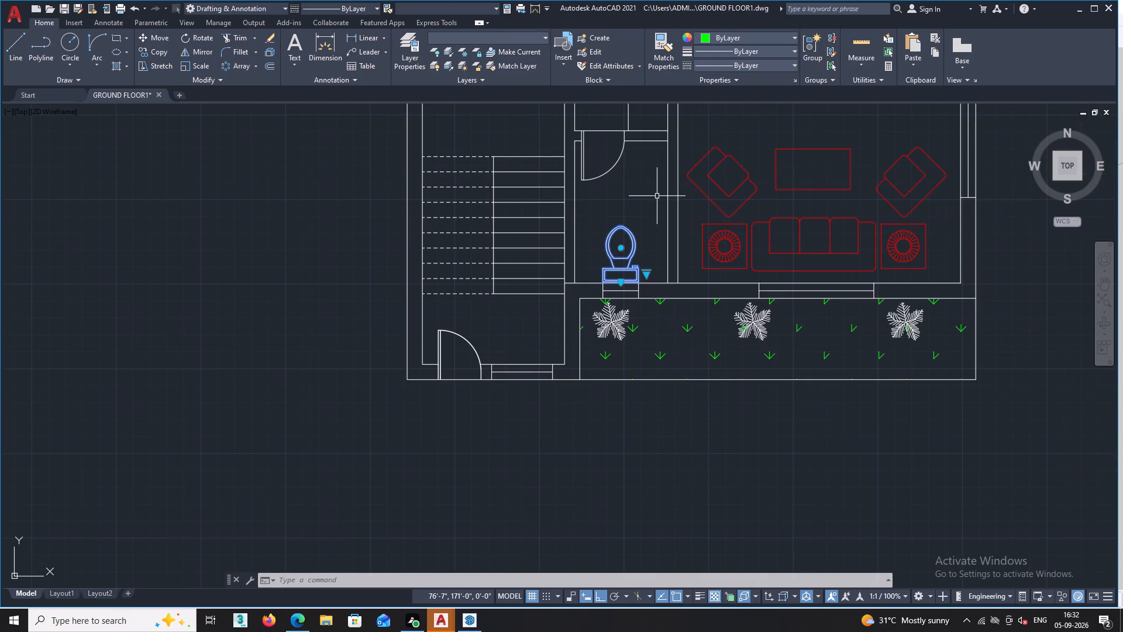
pyautogui.press('Escape')
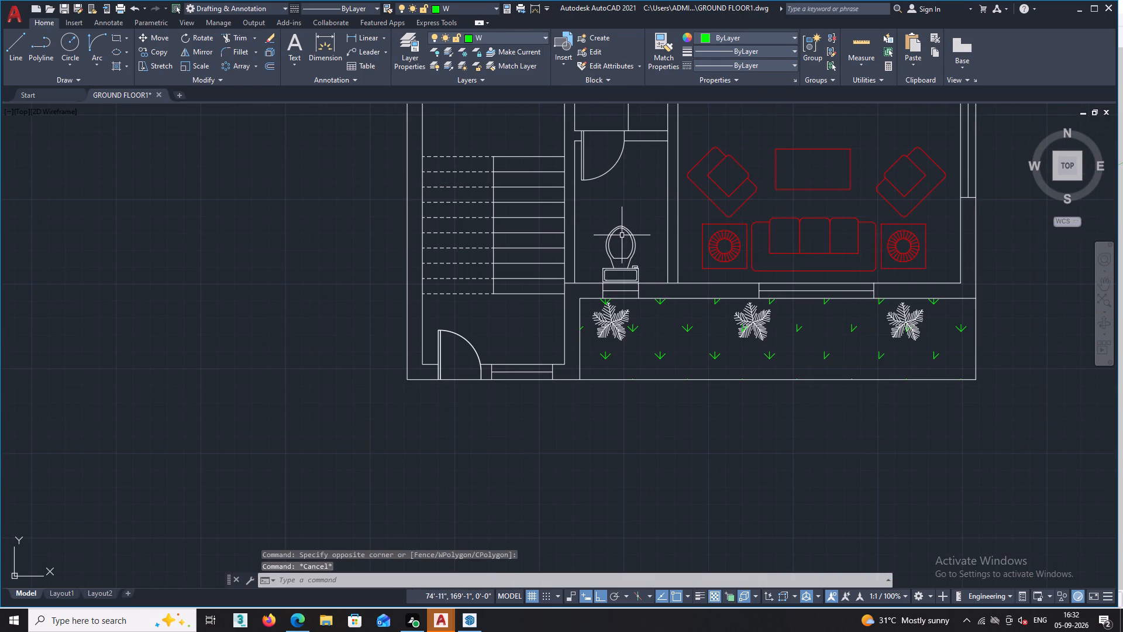
pyautogui.click(618, 228)
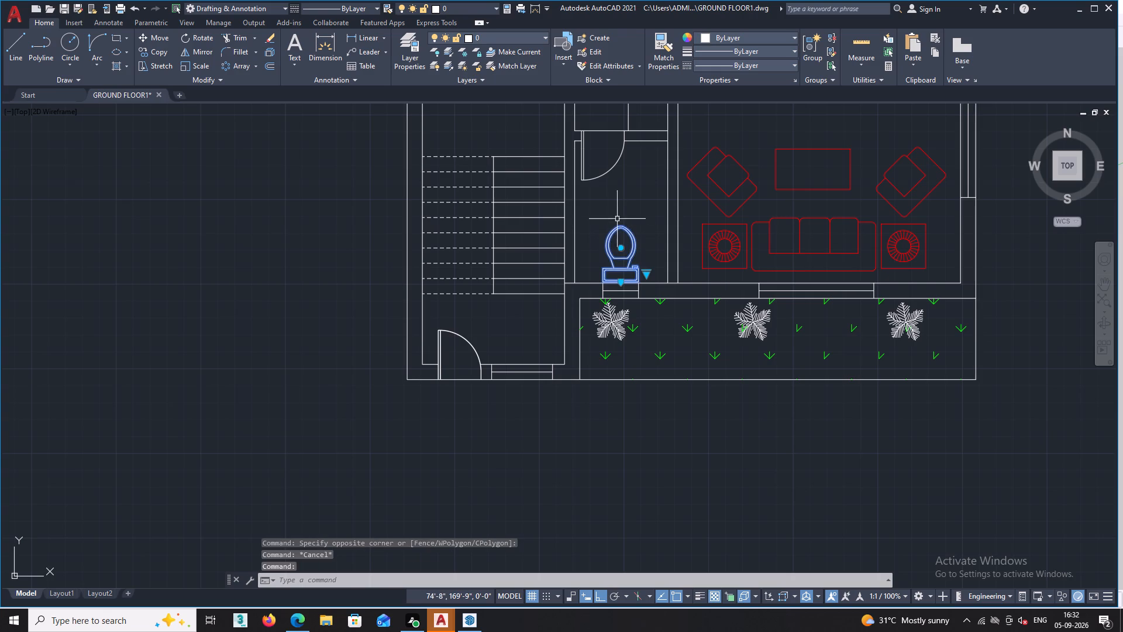
pyautogui.click(545, 35)
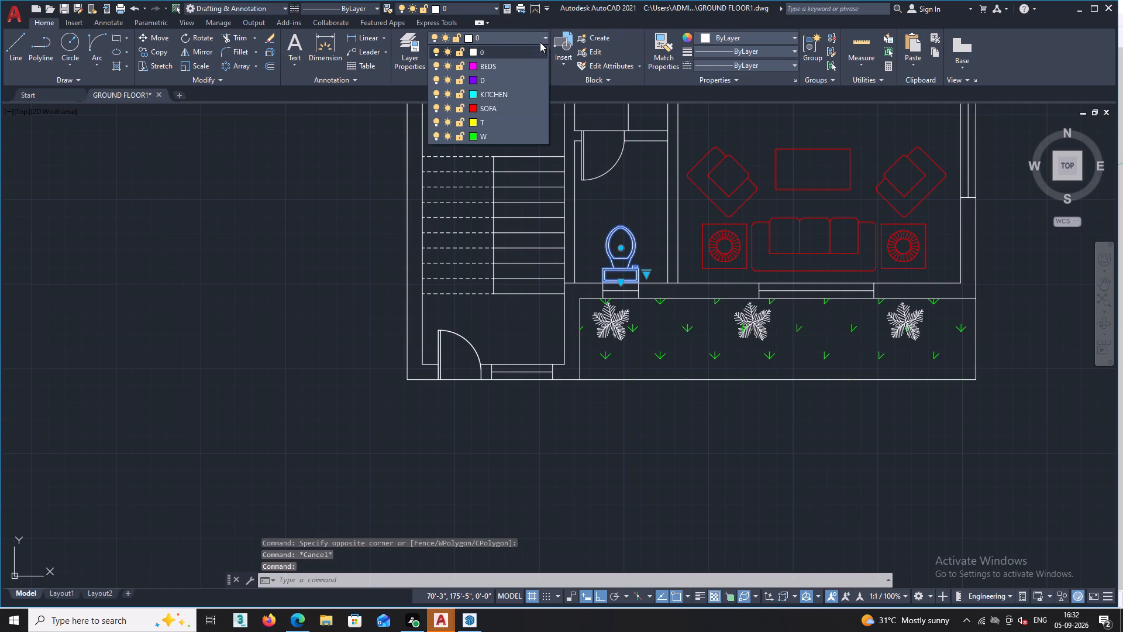
pyautogui.click(487, 91)
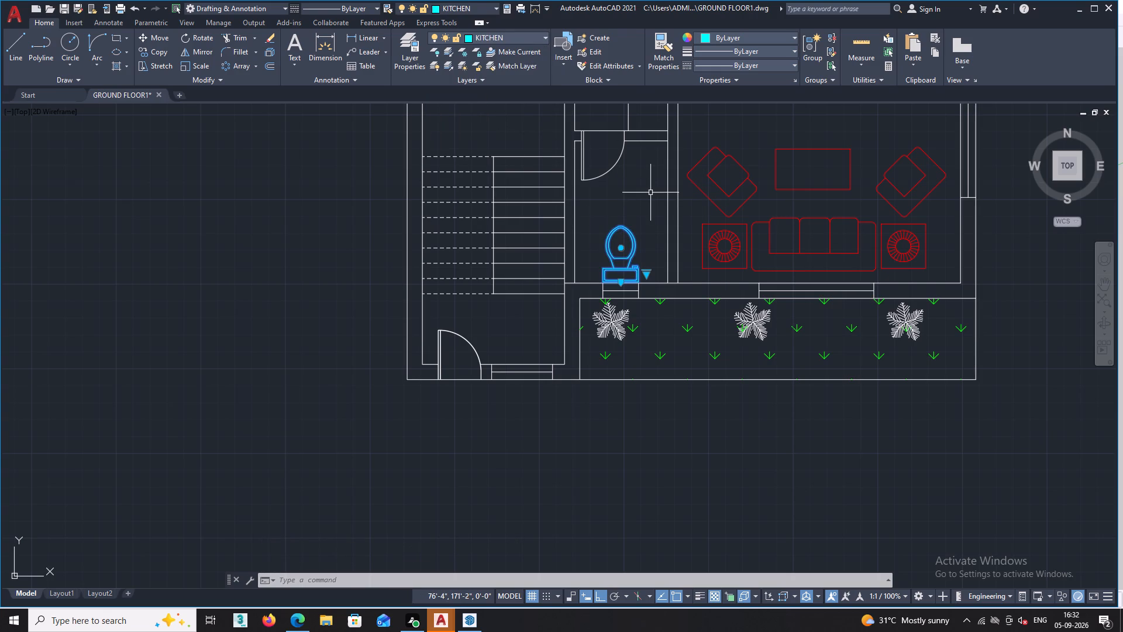
pyautogui.press('Escape')
# Look over the whole floor plan and the living room's TV unit for fittings that still need a layer.
pyautogui.scroll(-1, 659, 205)
pyautogui.scroll(-2, 680, 262)
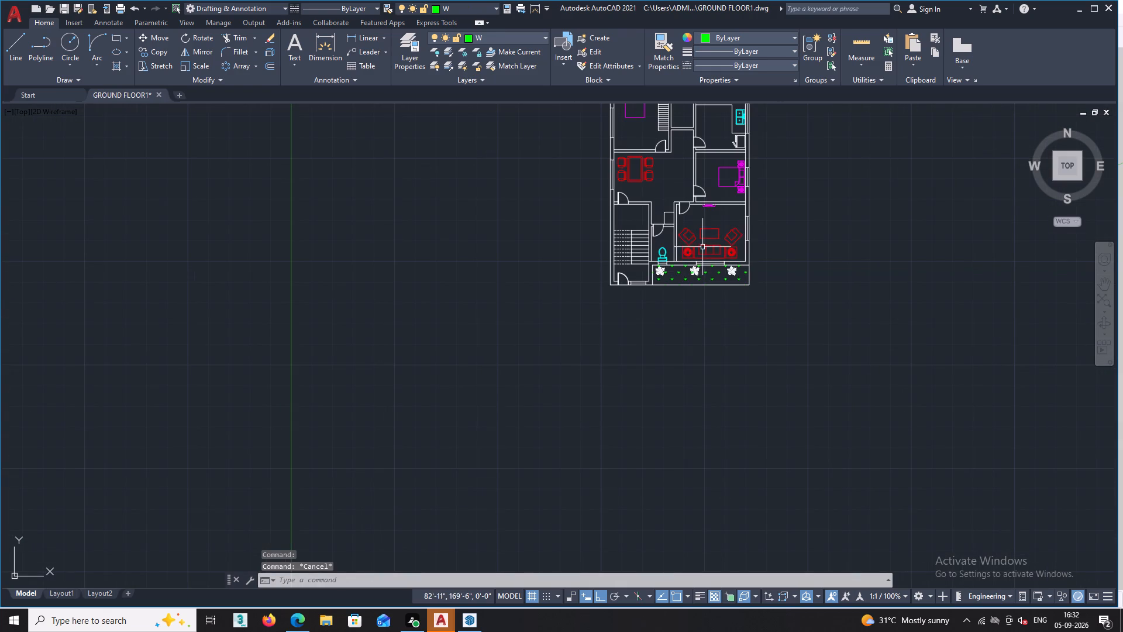
pyautogui.moveTo(708, 218); pyautogui.dragTo(680, 294, button='middle')
pyautogui.scroll(-1, 708, 218)
pyautogui.scroll(3, 667, 305)
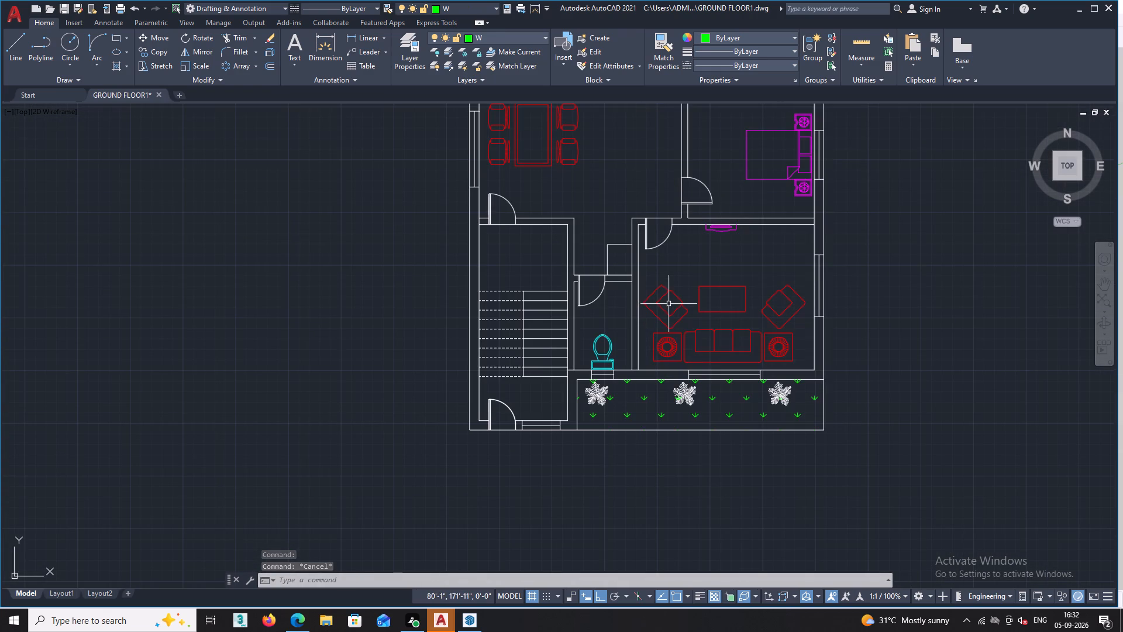
pyautogui.scroll(1, 680, 340)
pyautogui.scroll(-2, 680, 340)
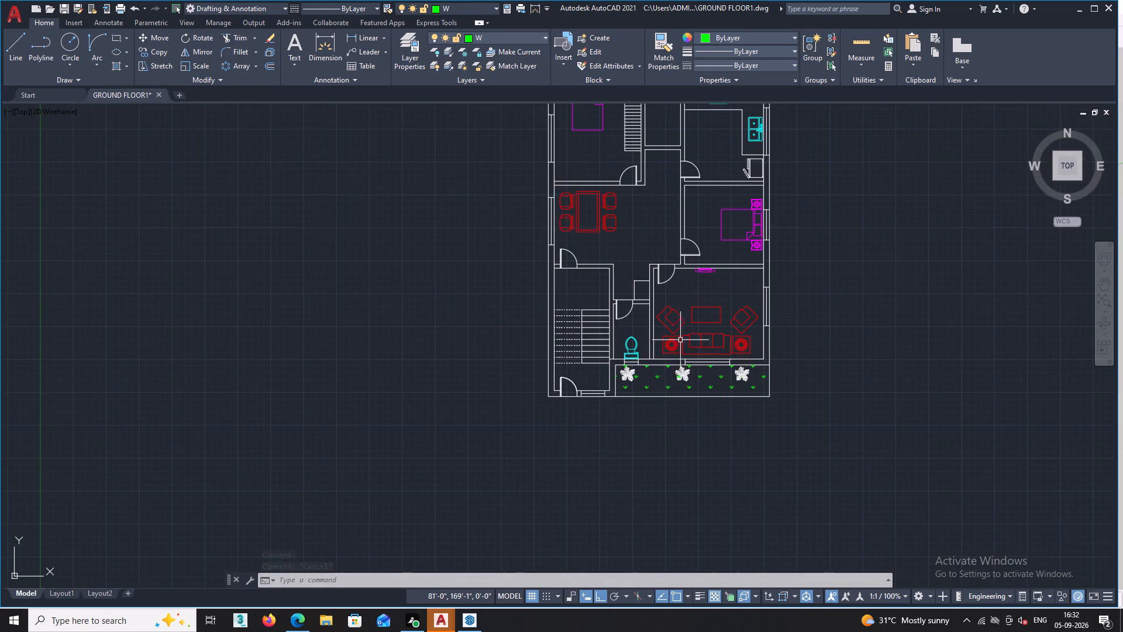
pyautogui.scroll(2, 709, 349)
pyautogui.scroll(-2, 709, 349)
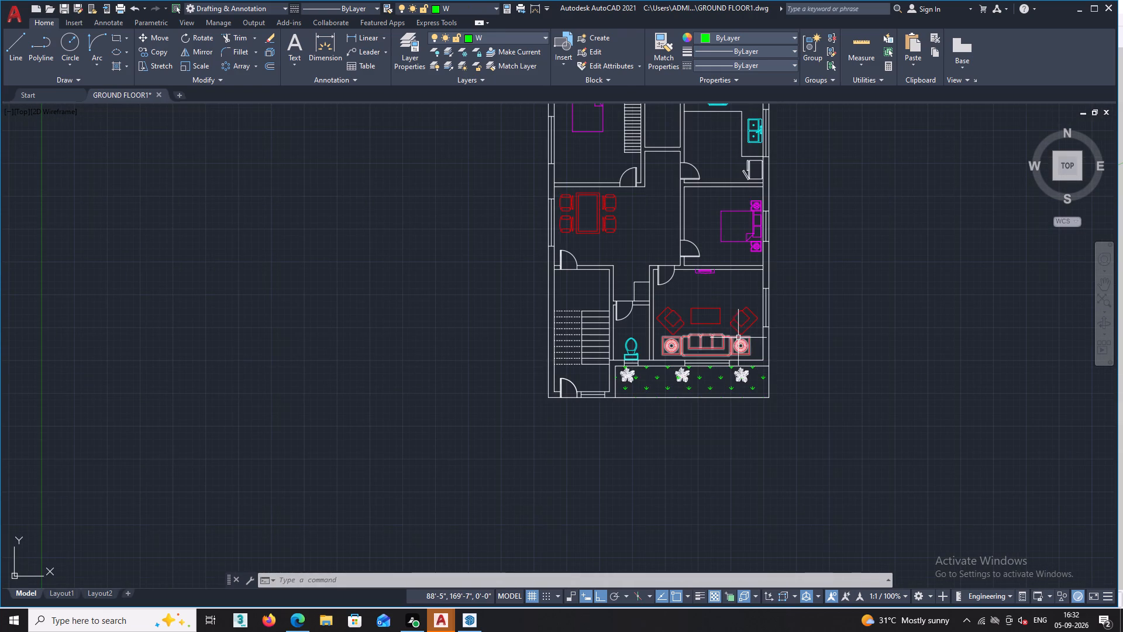
pyautogui.moveTo(733, 288); pyautogui.dragTo(689, 354, button='middle')
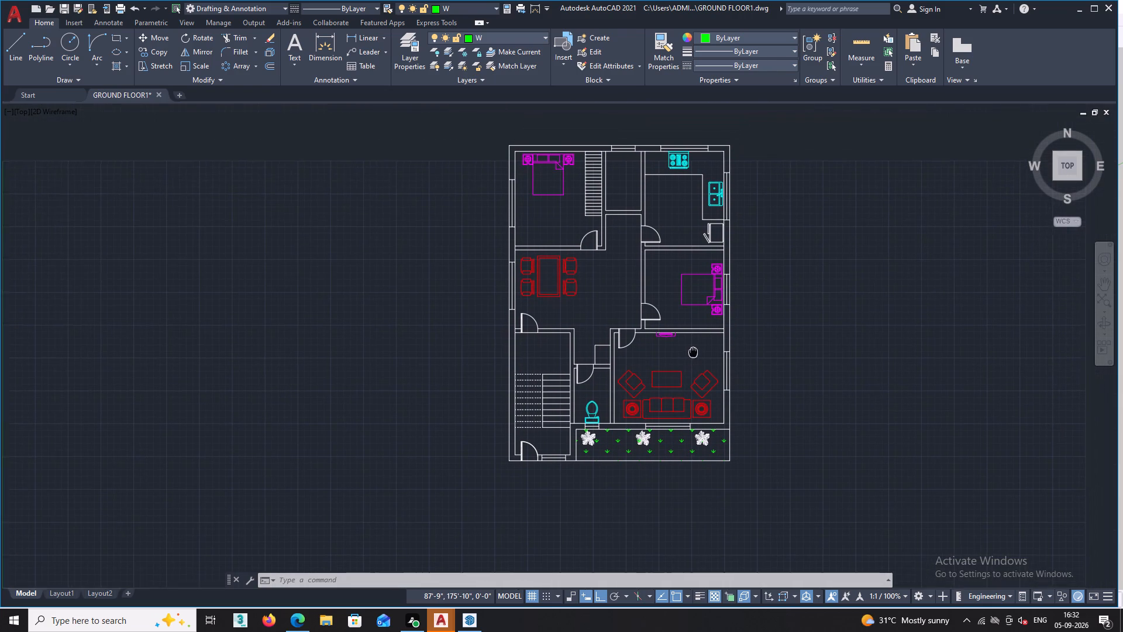
pyautogui.moveTo(689, 354); pyautogui.dragTo(684, 354, button='middle')
pyautogui.scroll(5, 649, 341)
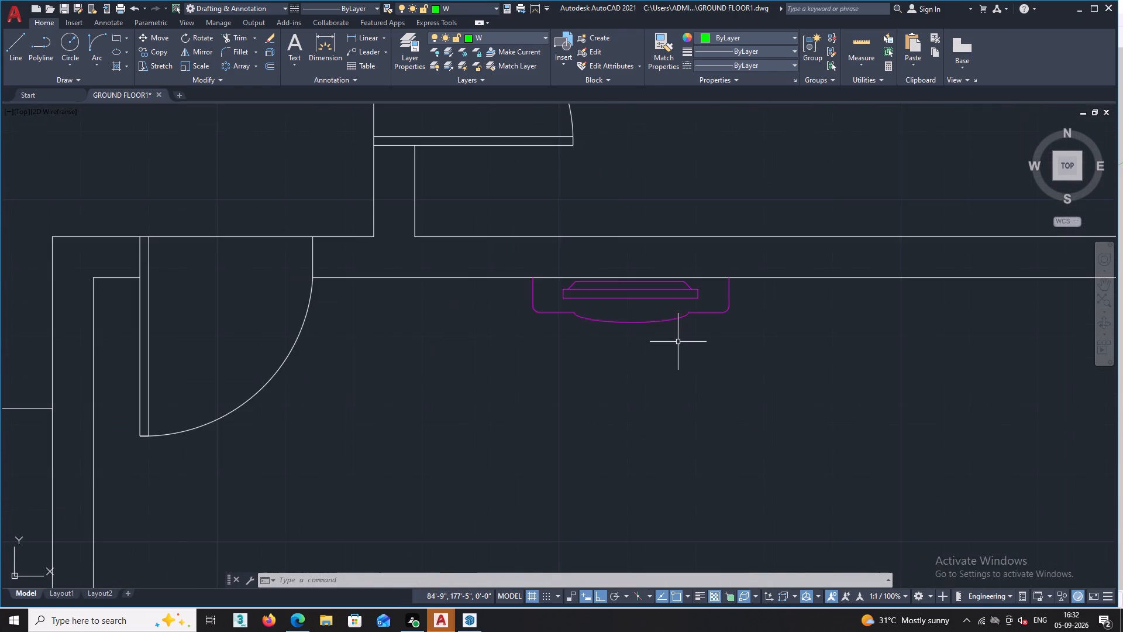
pyautogui.scroll(-5, 678, 342)
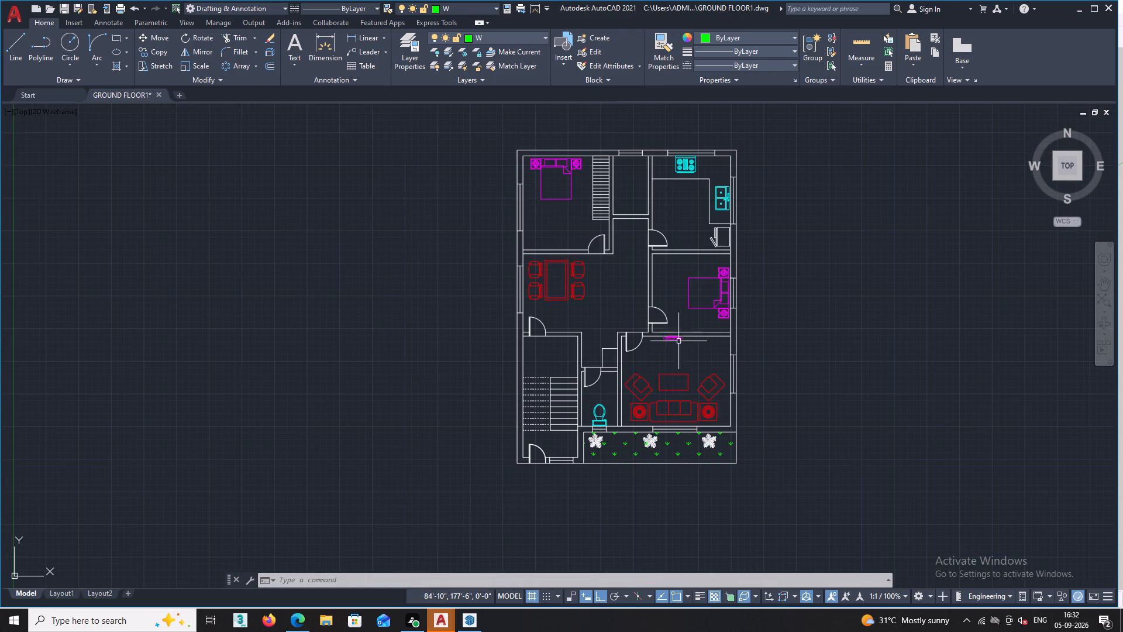
# Assign the refrigerator below the kitchen's sink counter, including its doors and short wall-side lines, to the KITCHEN layer.
pyautogui.scroll(2, 728, 242)
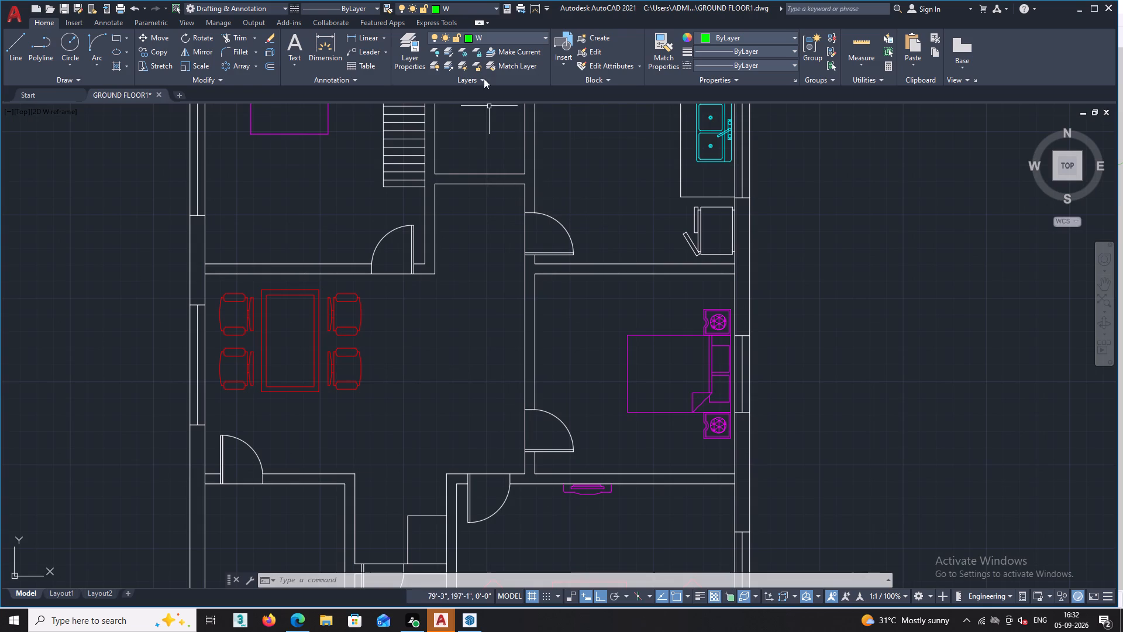
pyautogui.scroll(2, 732, 215)
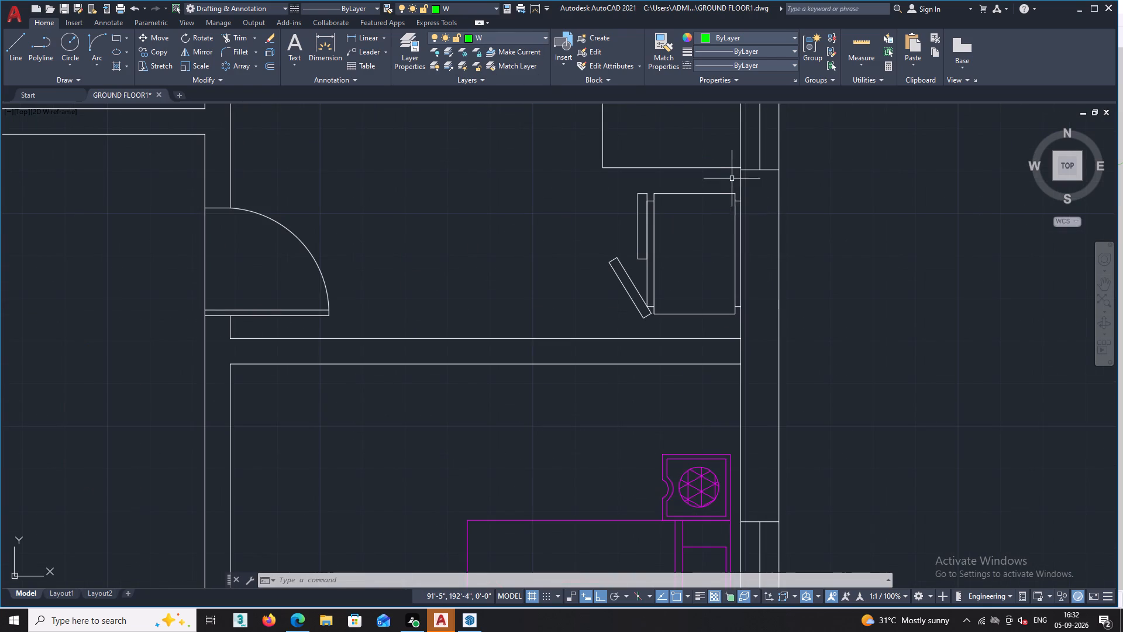
pyautogui.click(732, 177)
pyautogui.click(602, 308)
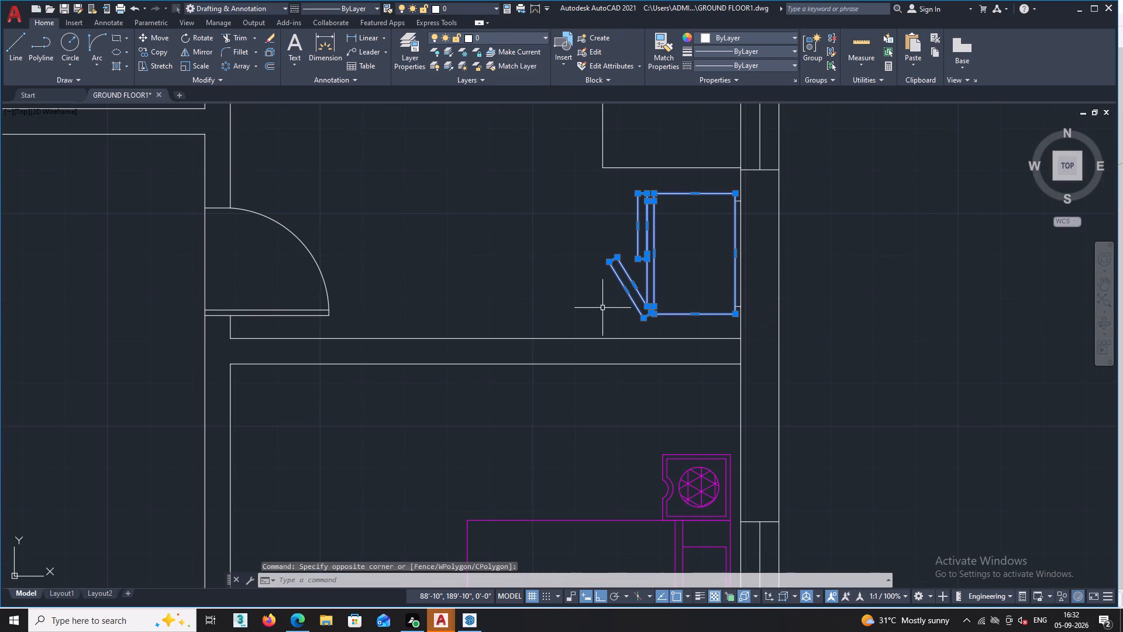
pyautogui.scroll(2, 738, 318)
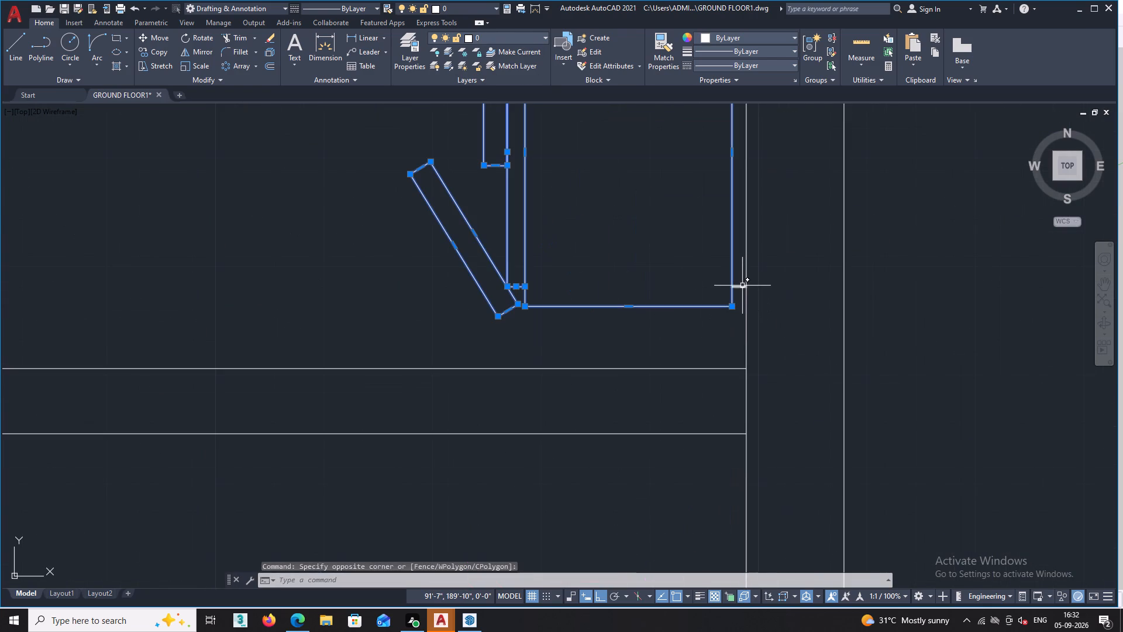
pyautogui.click(742, 286)
pyautogui.scroll(-1, 709, 267)
pyautogui.moveTo(689, 238); pyautogui.dragTo(655, 329, button='middle')
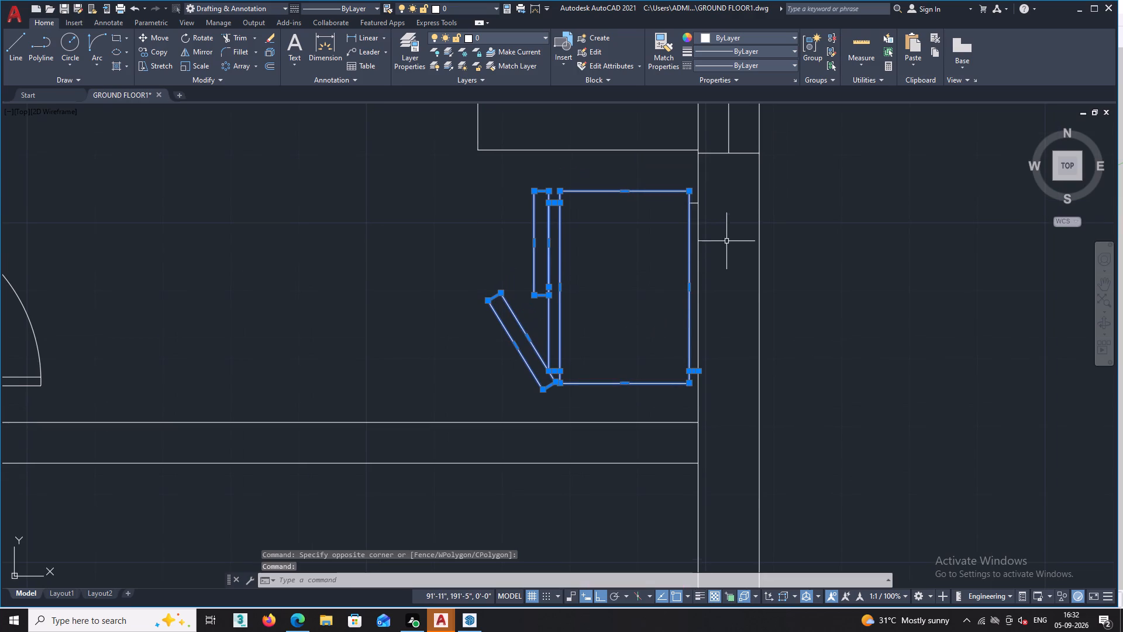
pyautogui.click(695, 205)
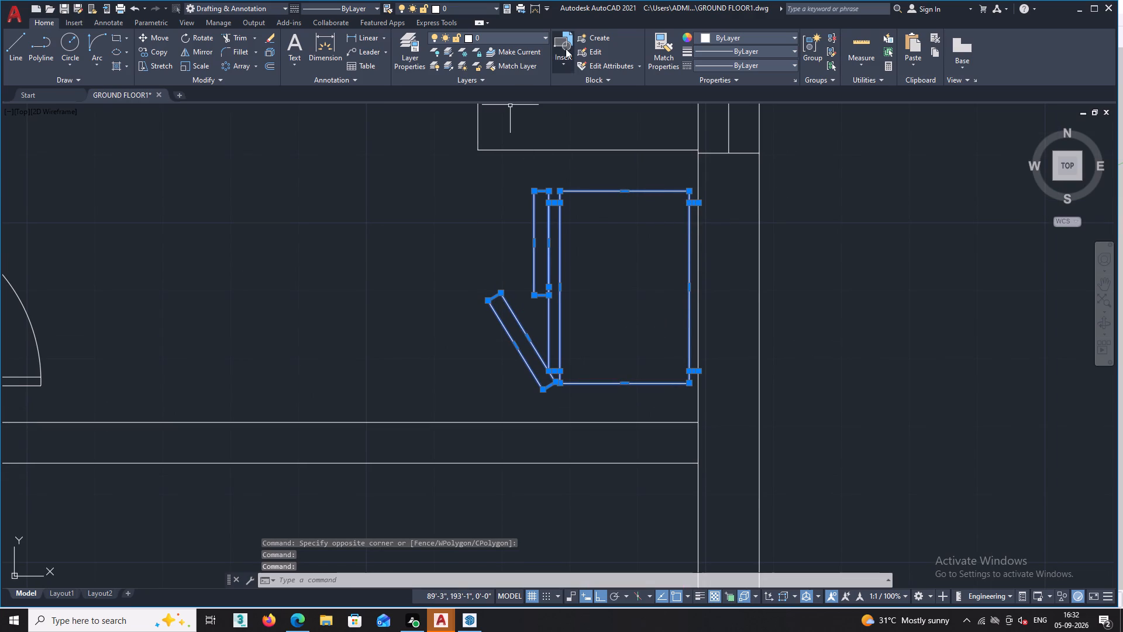
pyautogui.click(544, 36)
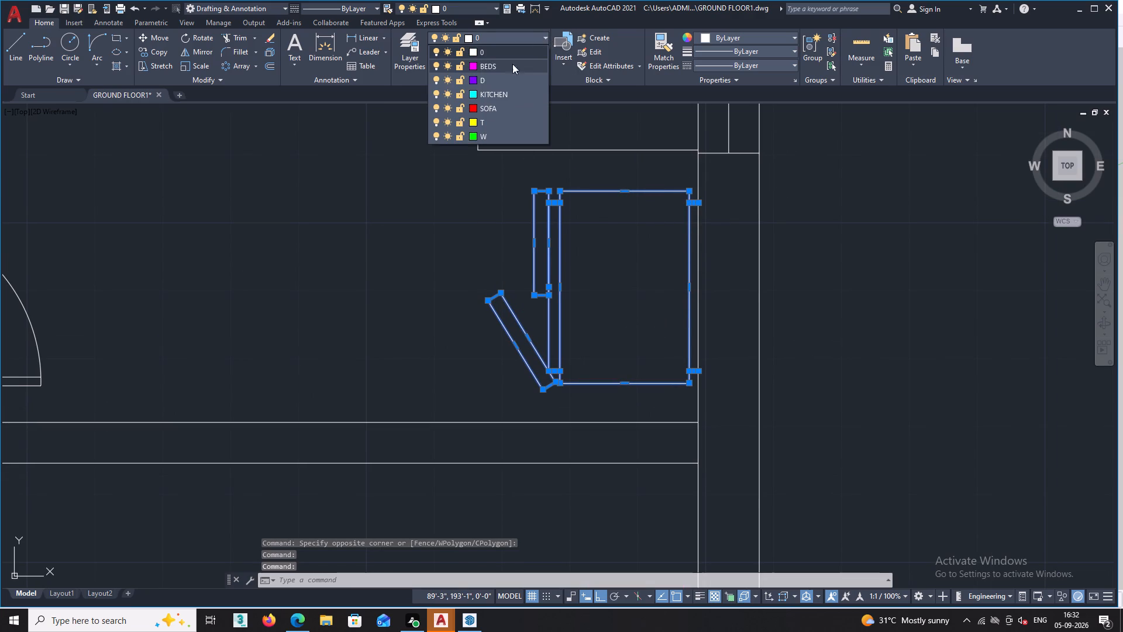
pyautogui.click(496, 92)
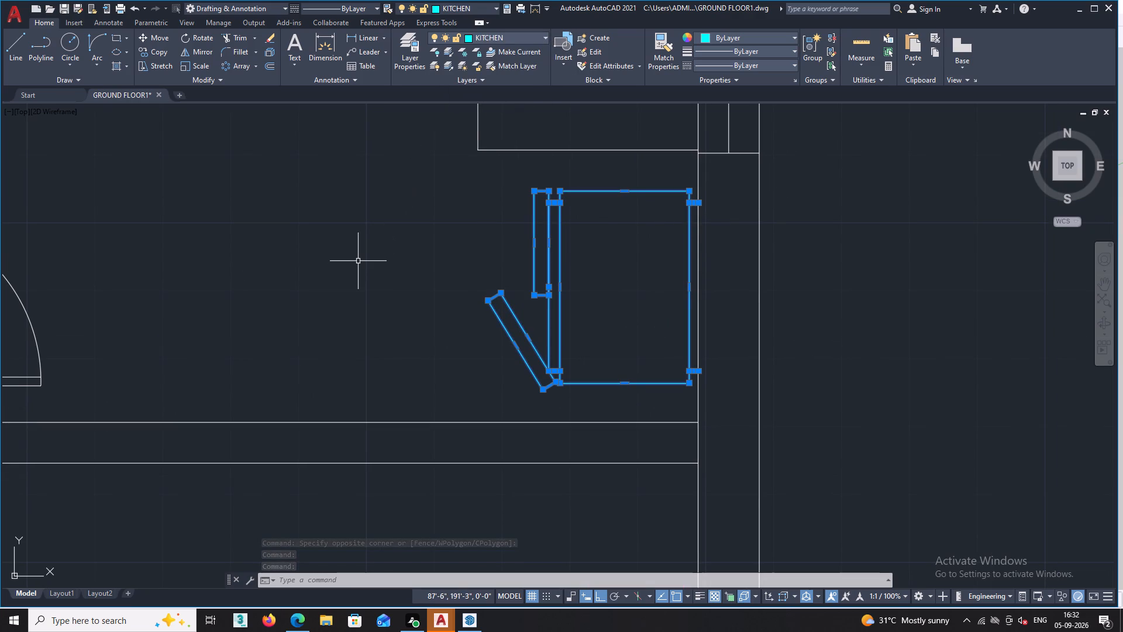
pyautogui.press('Escape')
# Set the colour of layer W to index colour 90.
pyautogui.scroll(-3, 359, 263)
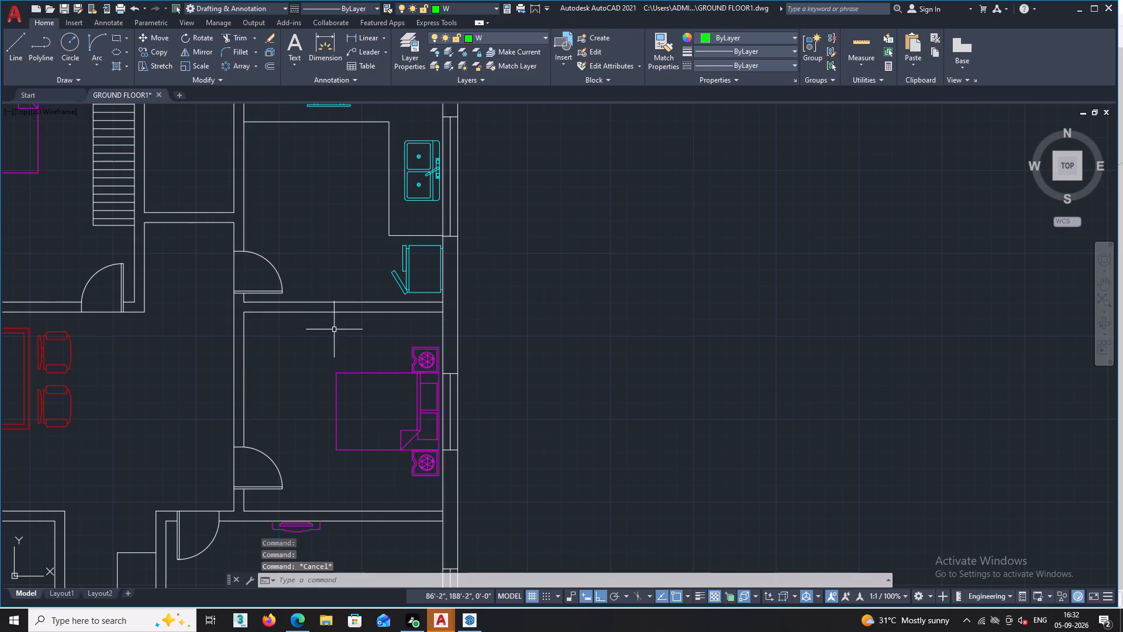
pyautogui.scroll(-1, 333, 358)
pyautogui.moveTo(318, 360); pyautogui.dragTo(679, 289, button='middle')
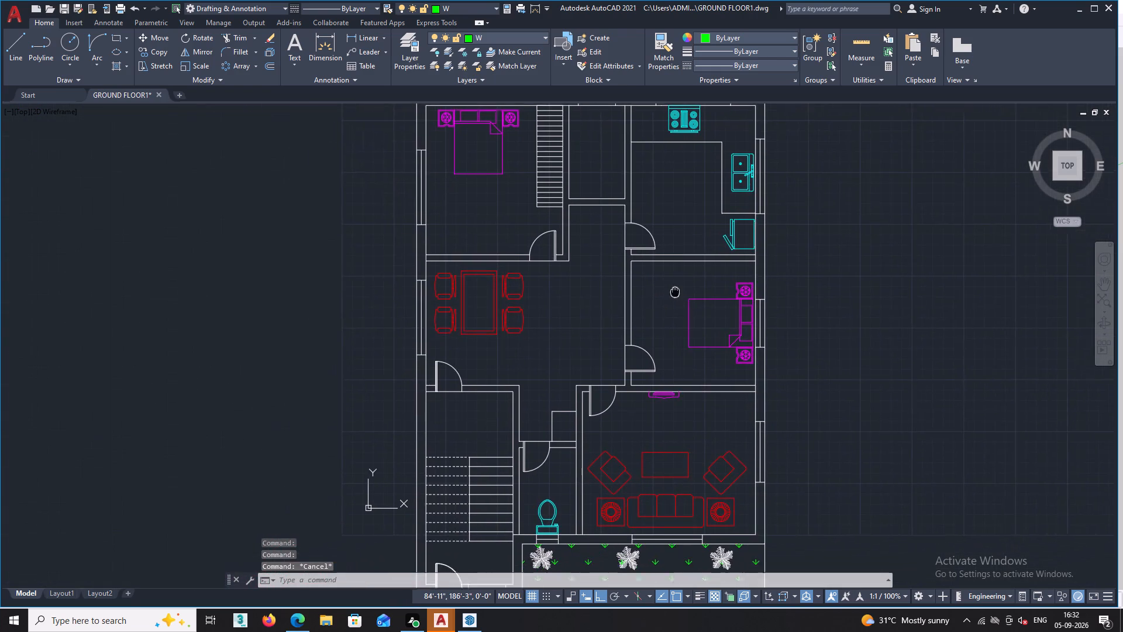
pyautogui.moveTo(679, 289); pyautogui.dragTo(683, 288, button='middle')
pyautogui.scroll(-1, 683, 288)
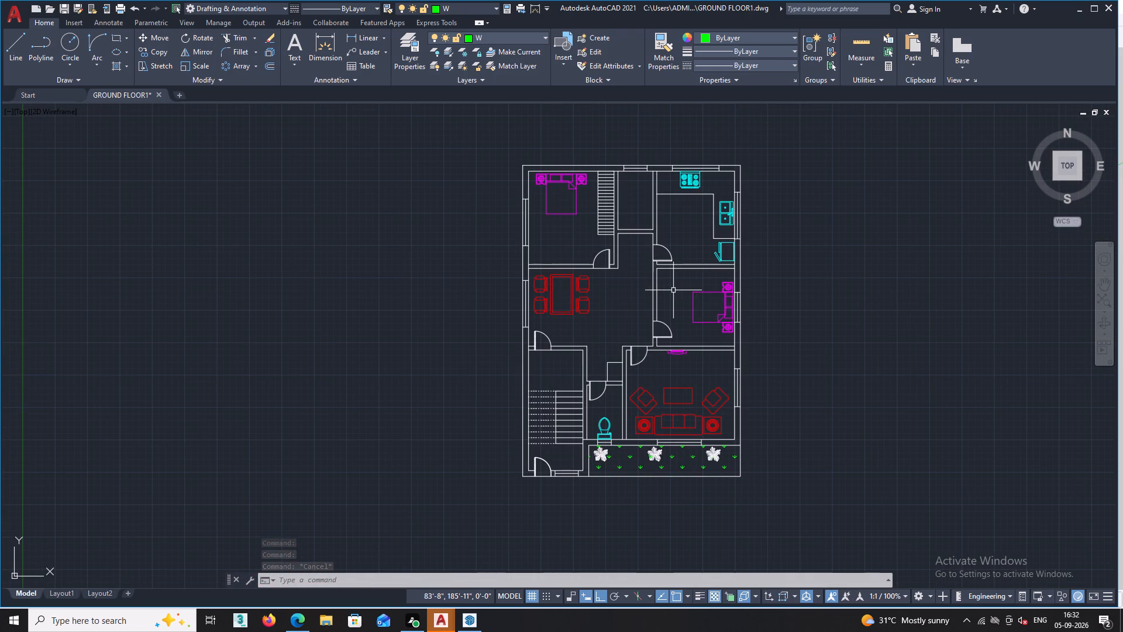
pyautogui.click(544, 38)
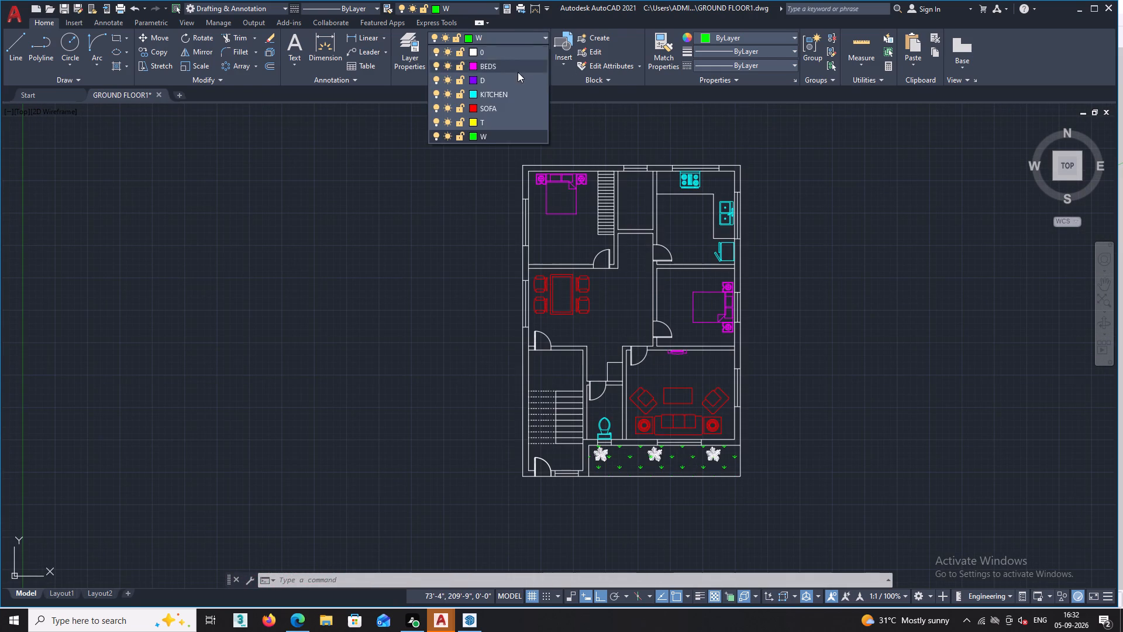
pyautogui.click(475, 136)
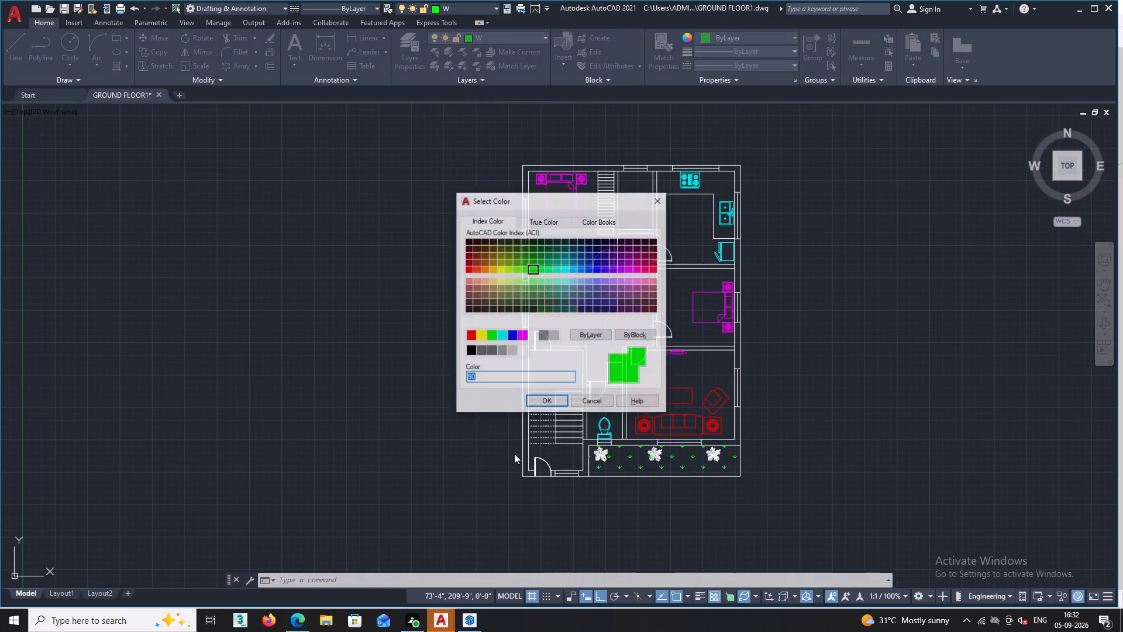
pyautogui.click(546, 404)
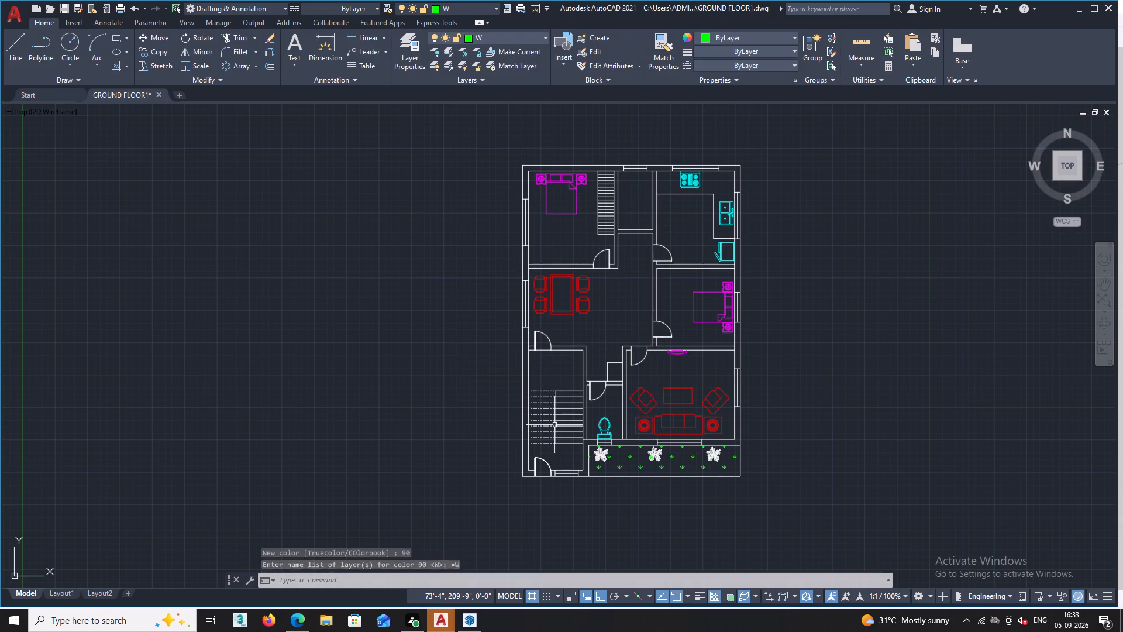
# Assign the three palm plants in the front garden strip to layer W.
pyautogui.scroll(4, 618, 479)
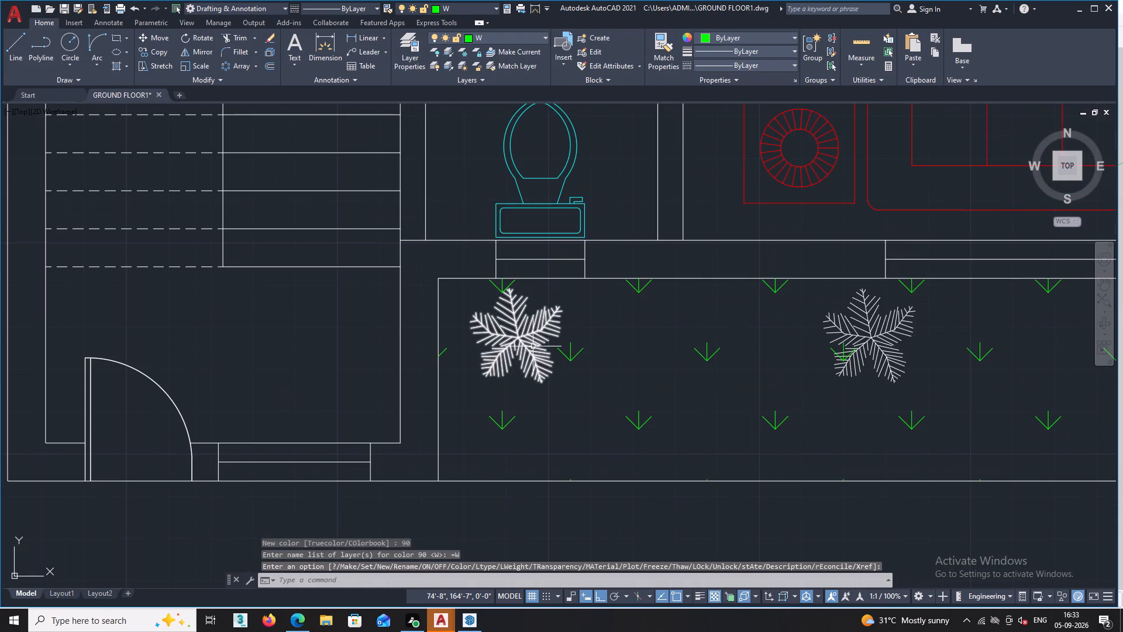
pyautogui.click(533, 346)
pyautogui.click(884, 342)
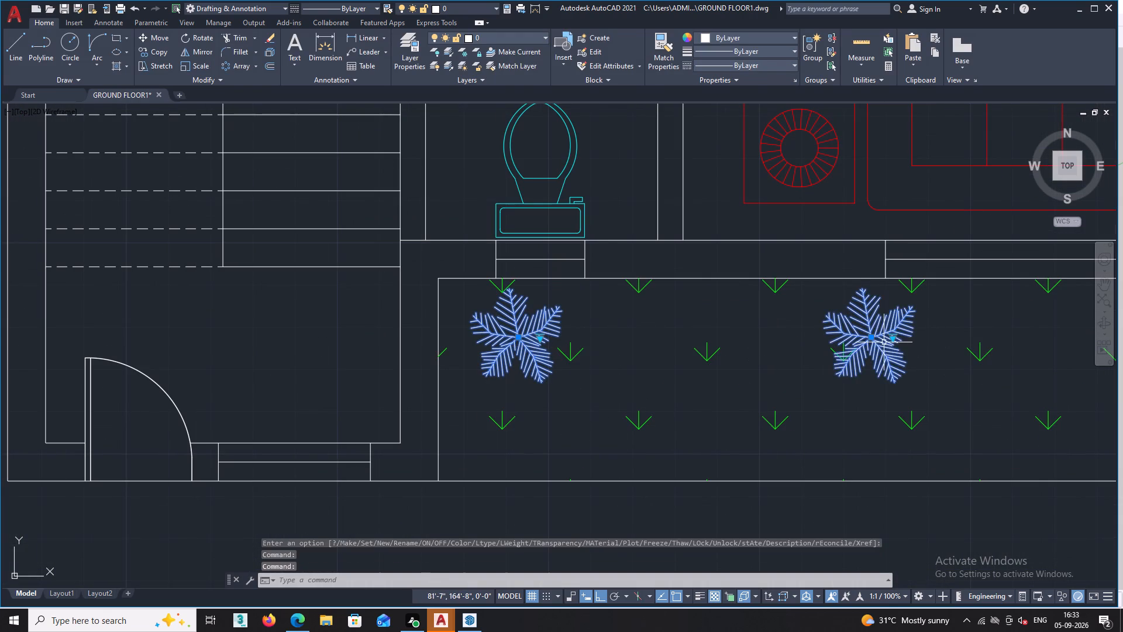
pyautogui.scroll(-2, 898, 394)
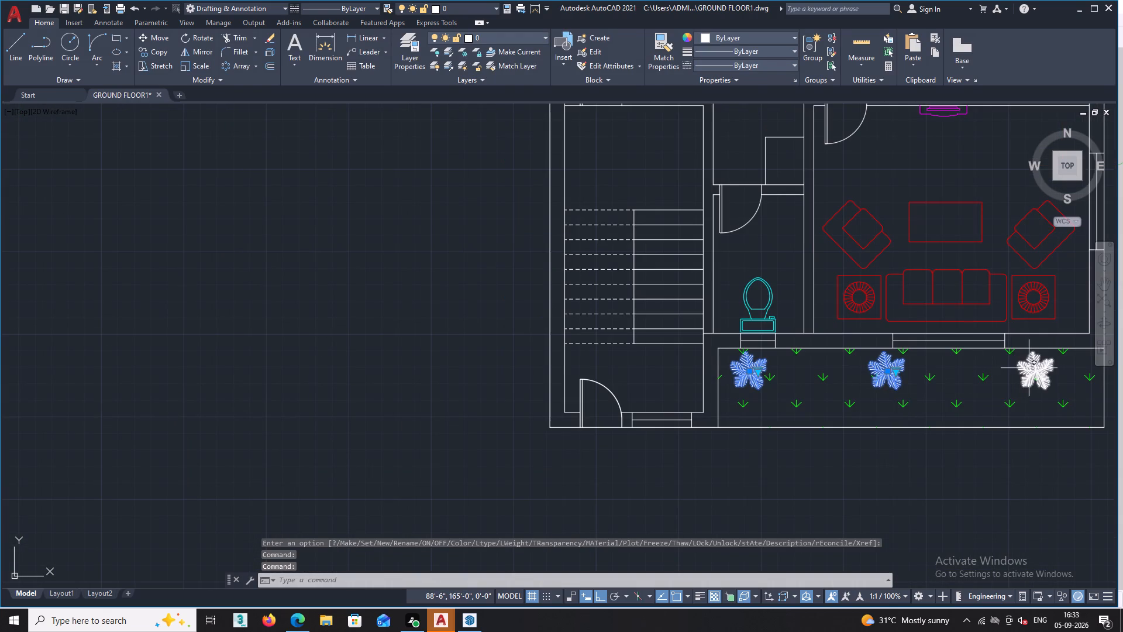
pyautogui.doubleClick(1029, 368)
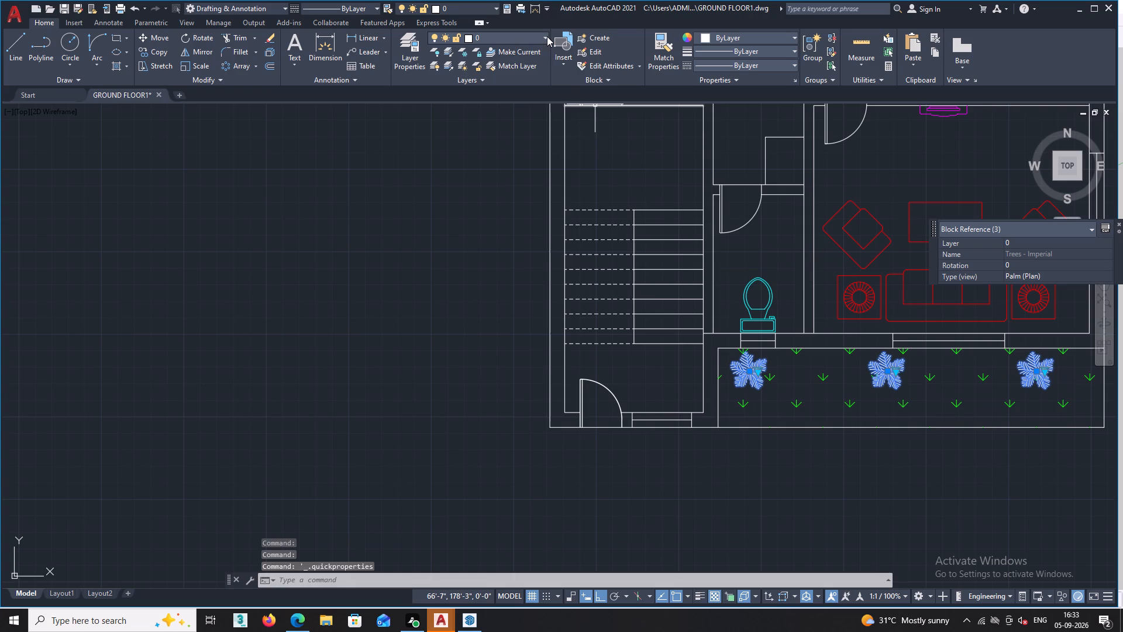
pyautogui.click(547, 36)
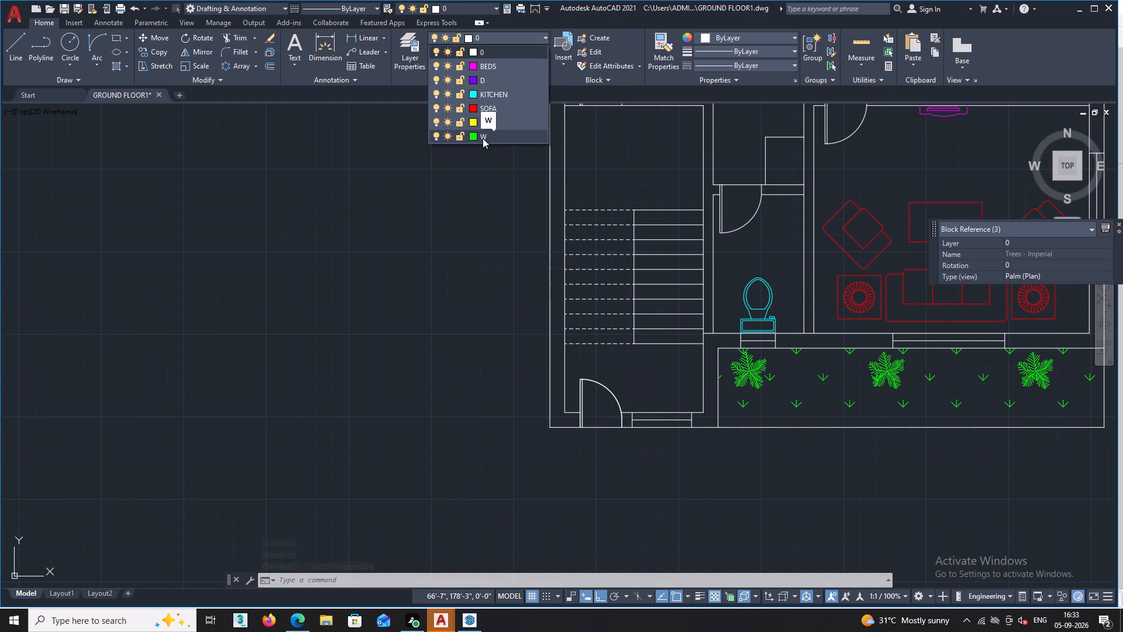
pyautogui.click(483, 138)
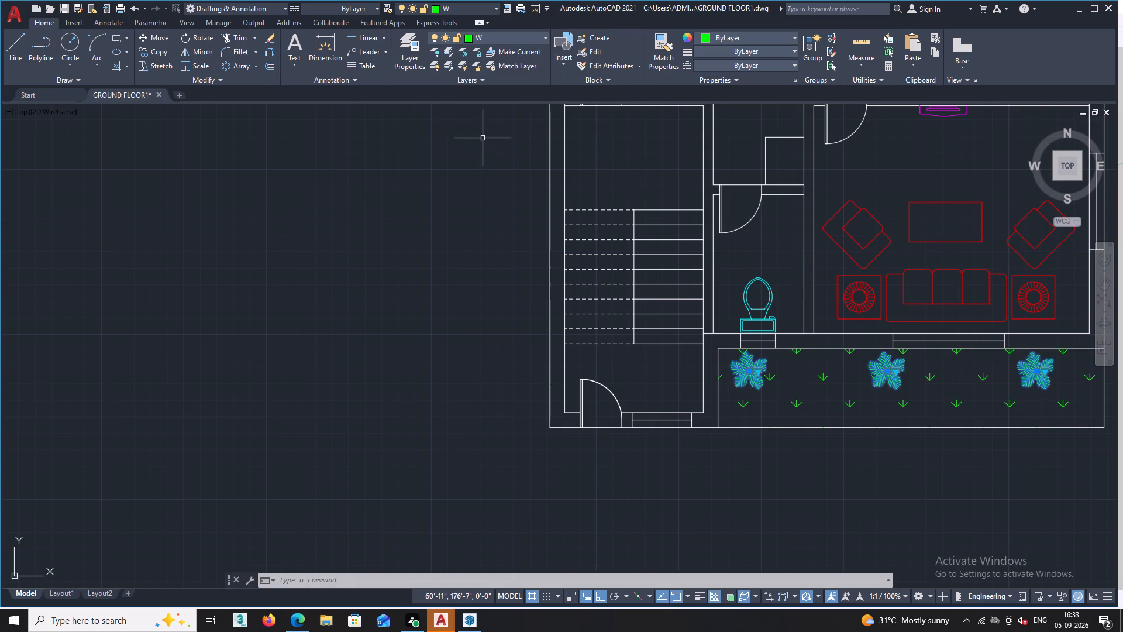
pyautogui.press('Escape')
pyautogui.scroll(-2, 404, 277)
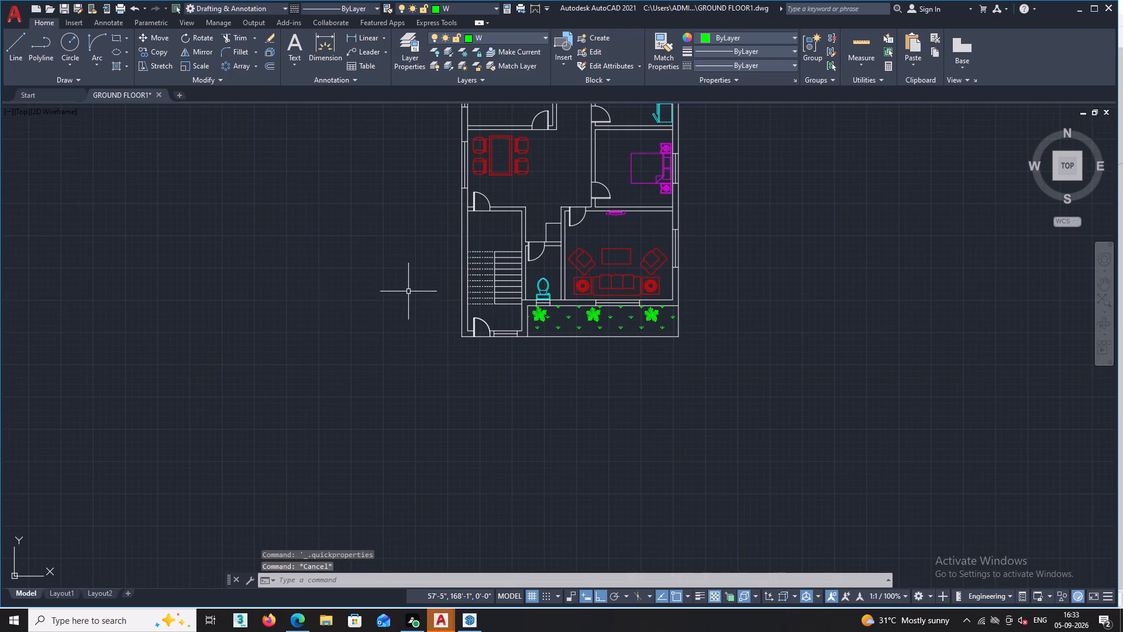
# Set the colour of layer W to index colour 102.
pyautogui.scroll(3, 590, 336)
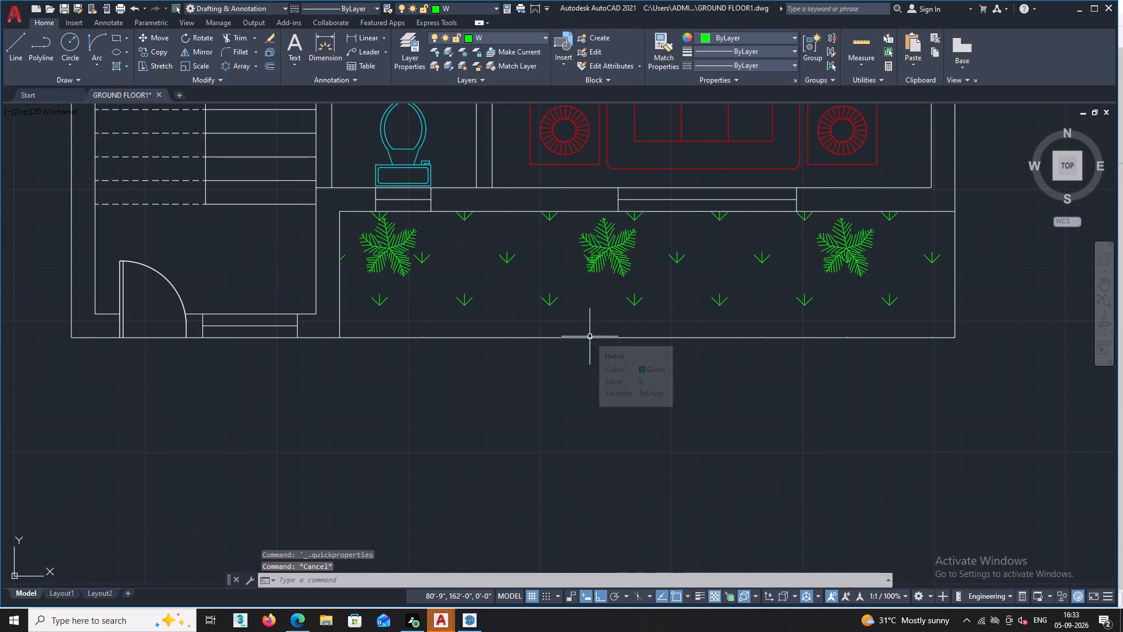
pyautogui.scroll(-2, 590, 336)
pyautogui.scroll(2, 512, 302)
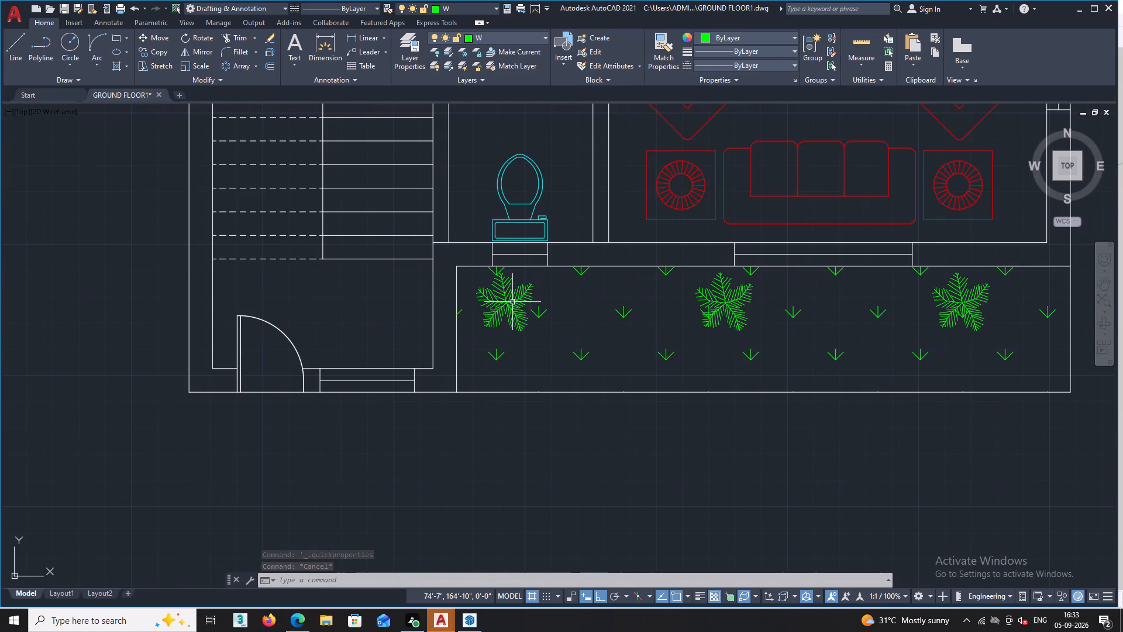
pyautogui.scroll(1, 519, 317)
pyautogui.click(508, 301)
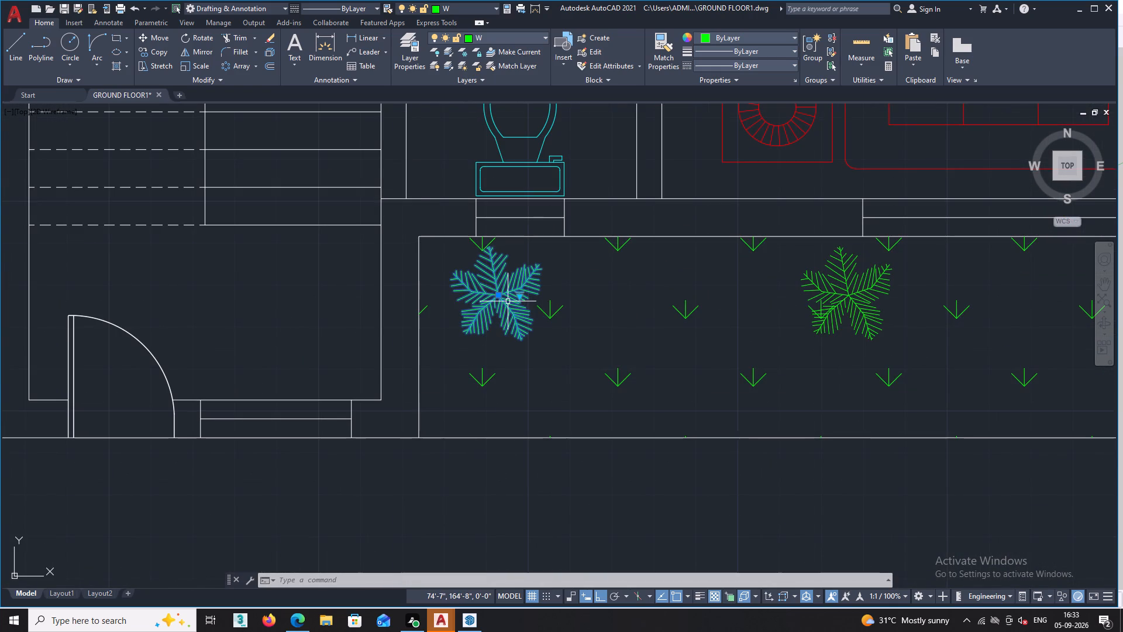
pyautogui.click(508, 301)
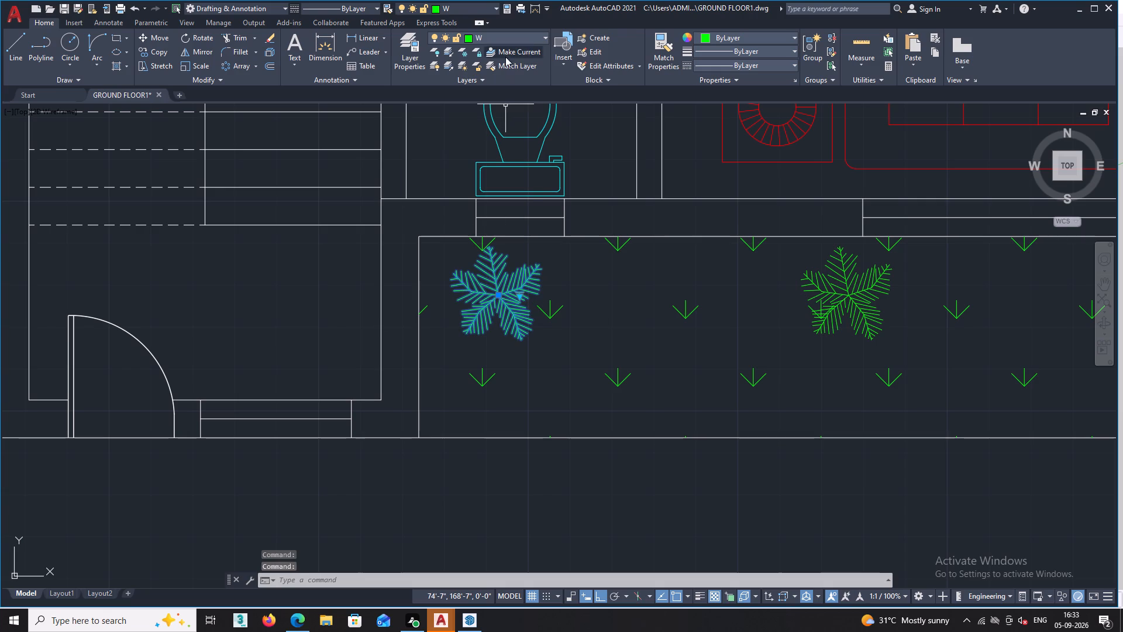
pyautogui.click(546, 36)
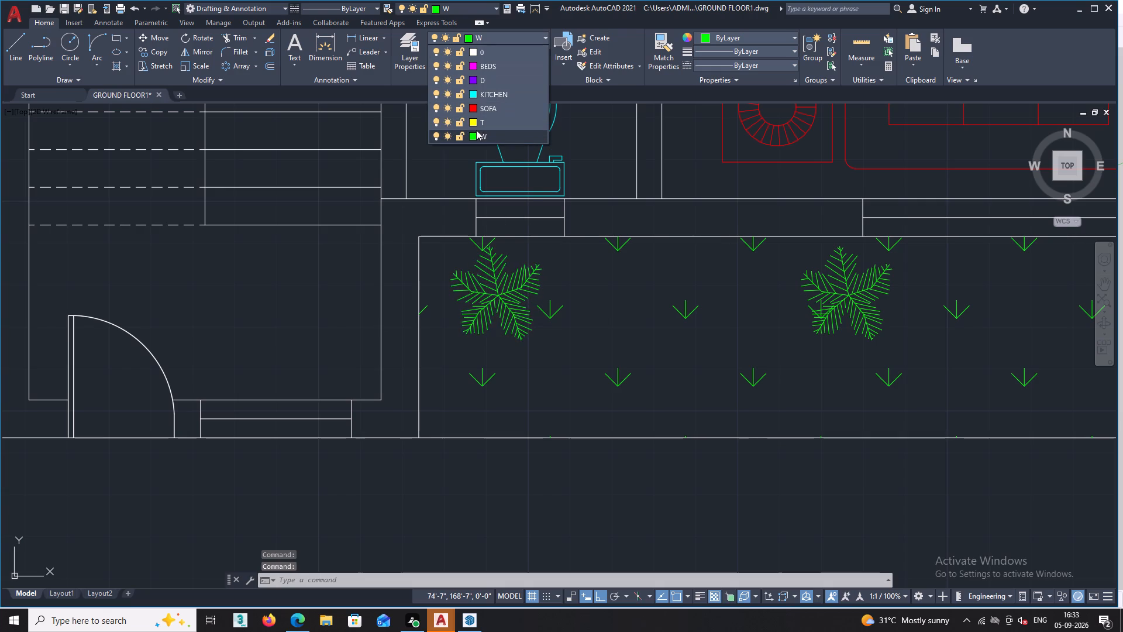
pyautogui.doubleClick(474, 133)
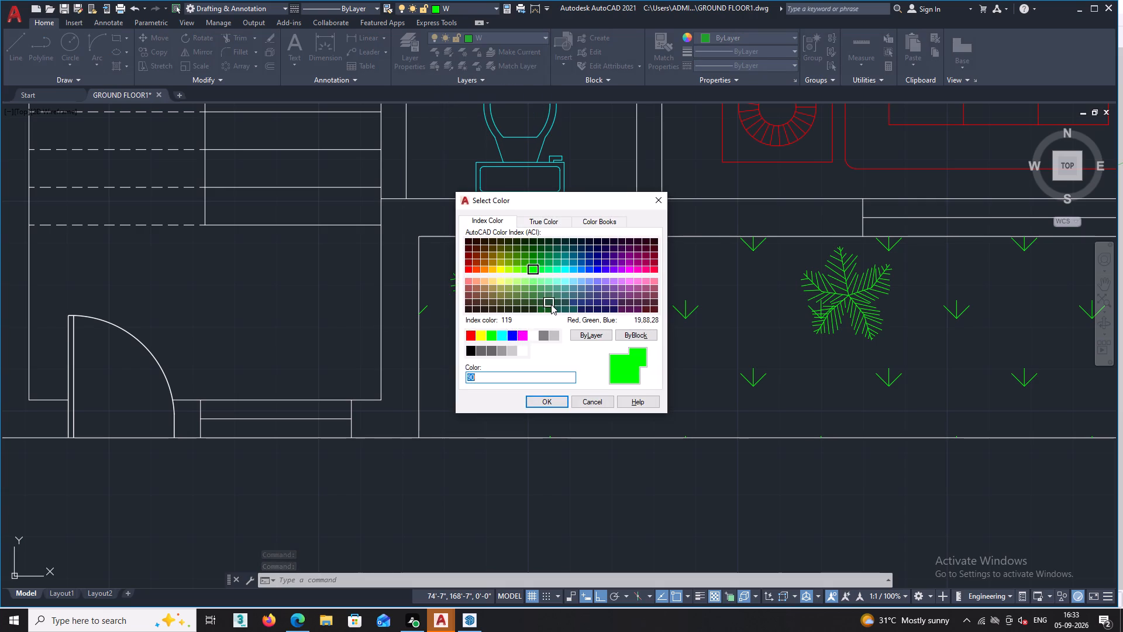
pyautogui.doubleClick(541, 261)
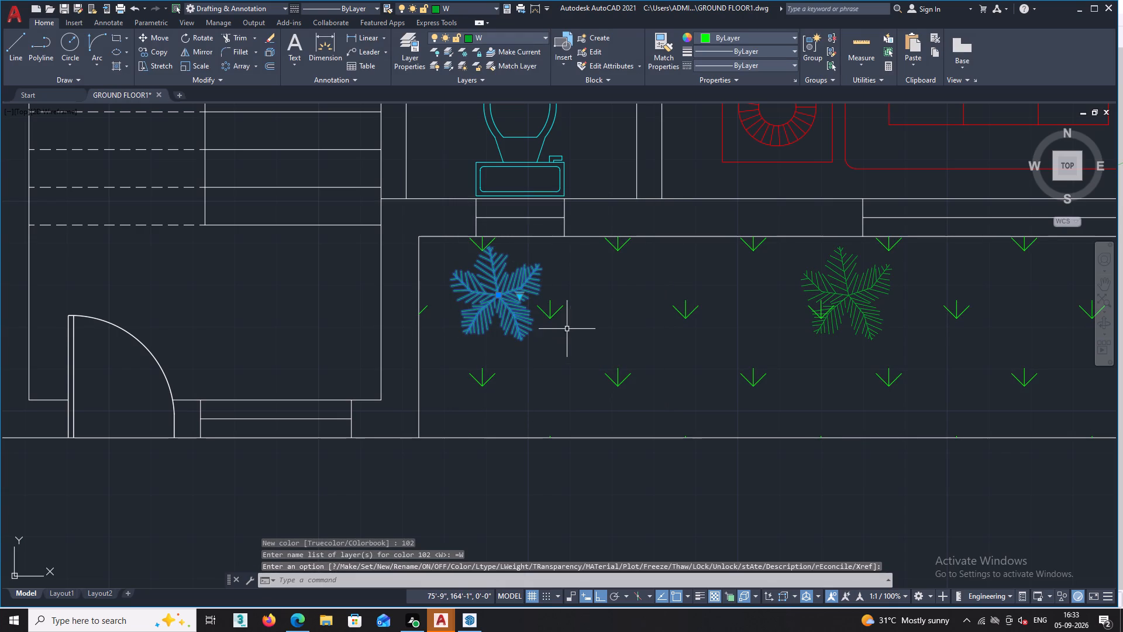
pyautogui.scroll(-2, 541, 400)
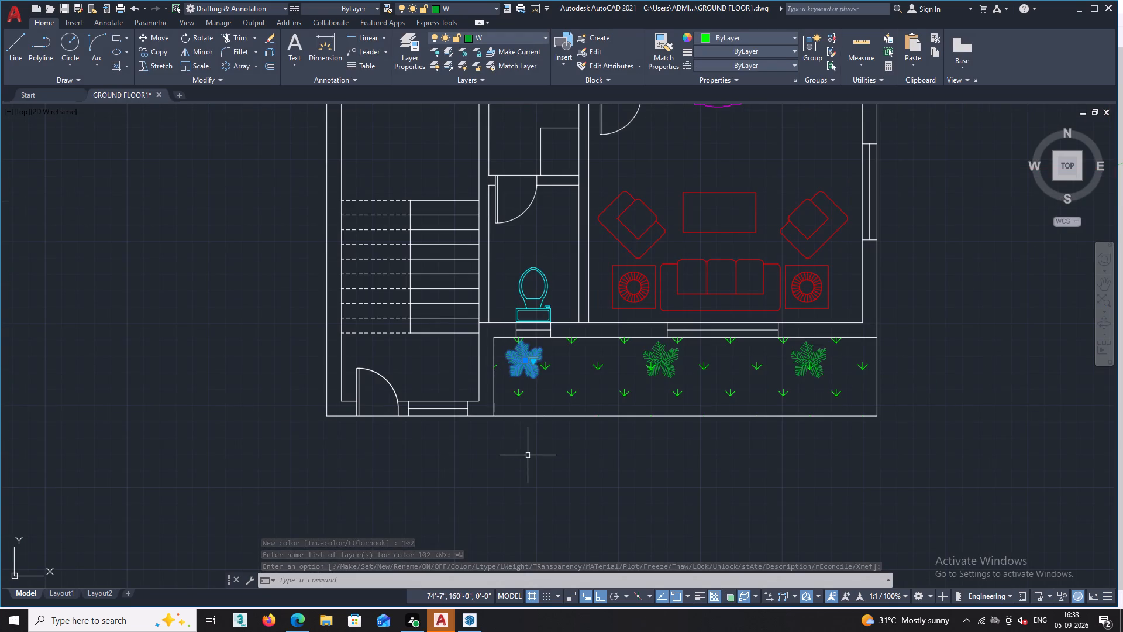
pyautogui.press('Escape')
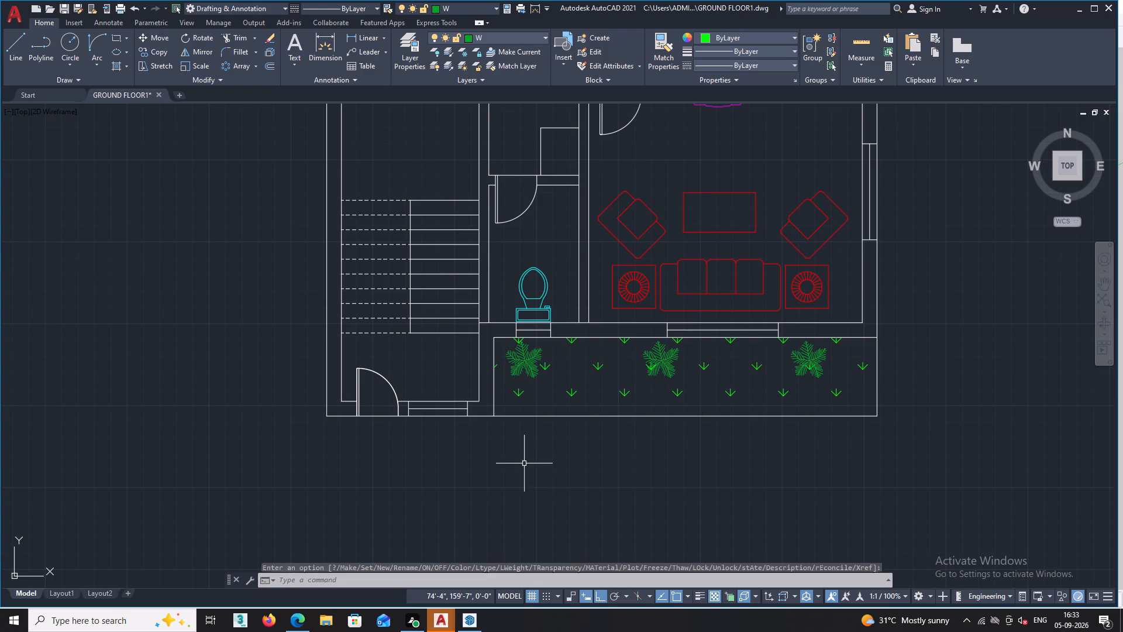
# Examine the garden palms' colour against the grass hatch and look over the rest of the floor plan.
pyautogui.scroll(2, 664, 372)
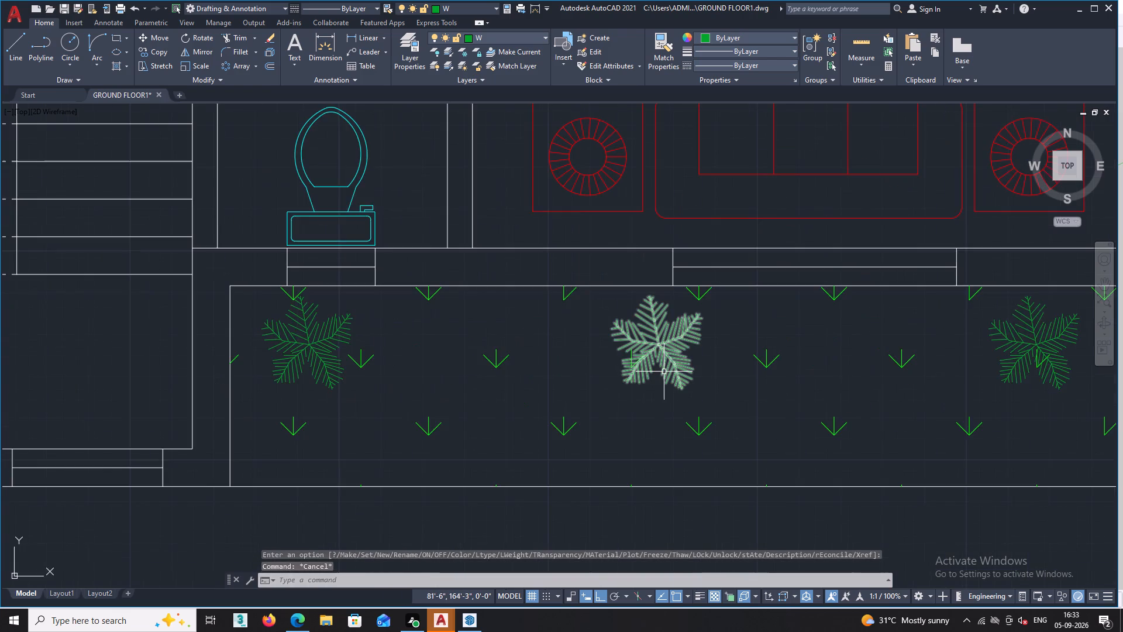
pyautogui.scroll(-2, 664, 372)
pyautogui.scroll(-1, 640, 456)
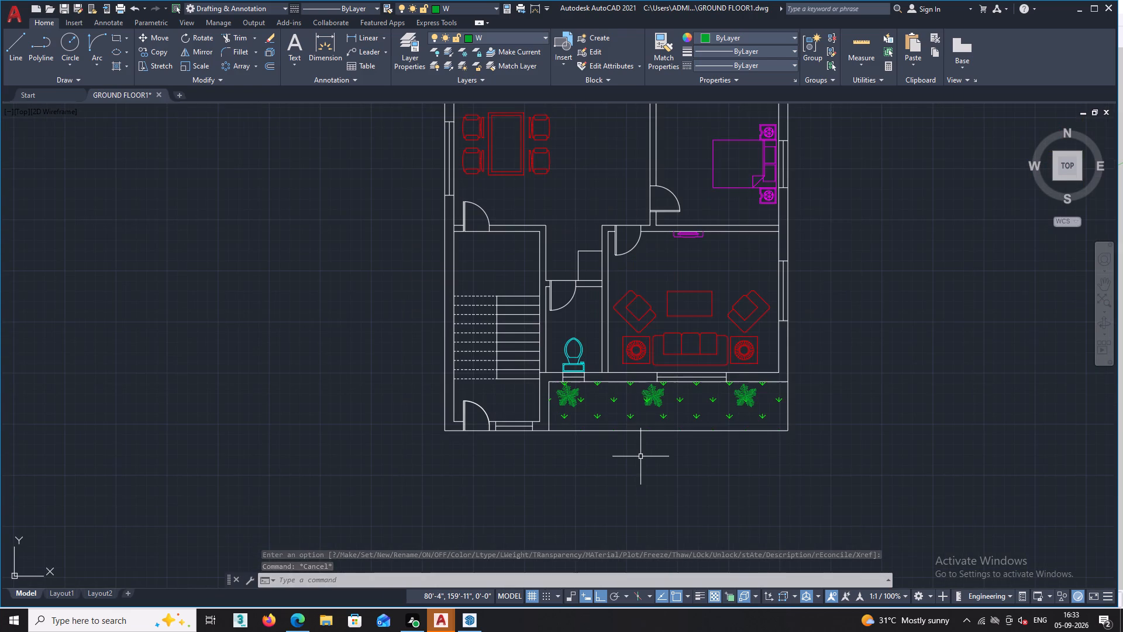
pyautogui.moveTo(640, 465); pyautogui.dragTo(705, 454, button='middle')
pyautogui.scroll(2, 718, 393)
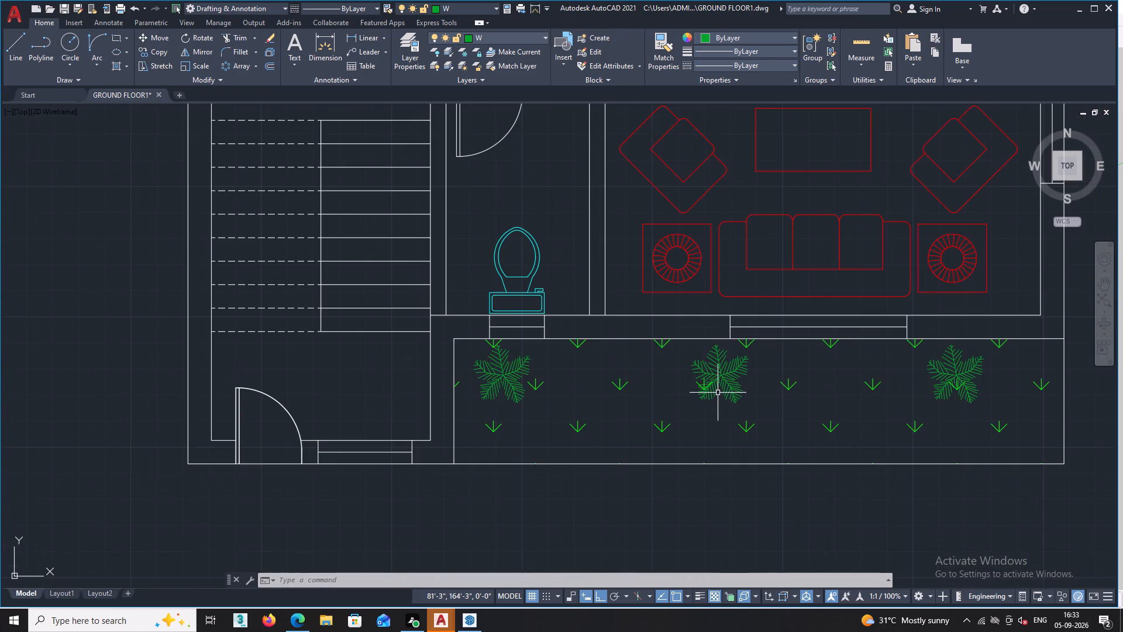
pyautogui.scroll(-2, 538, 423)
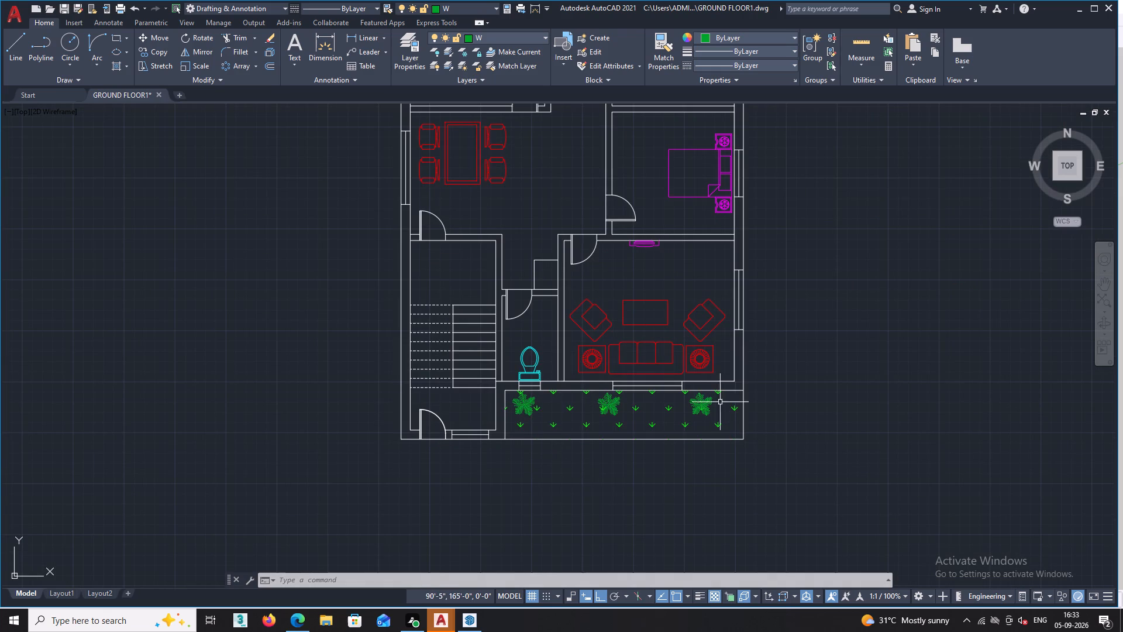
pyautogui.scroll(5, 700, 399)
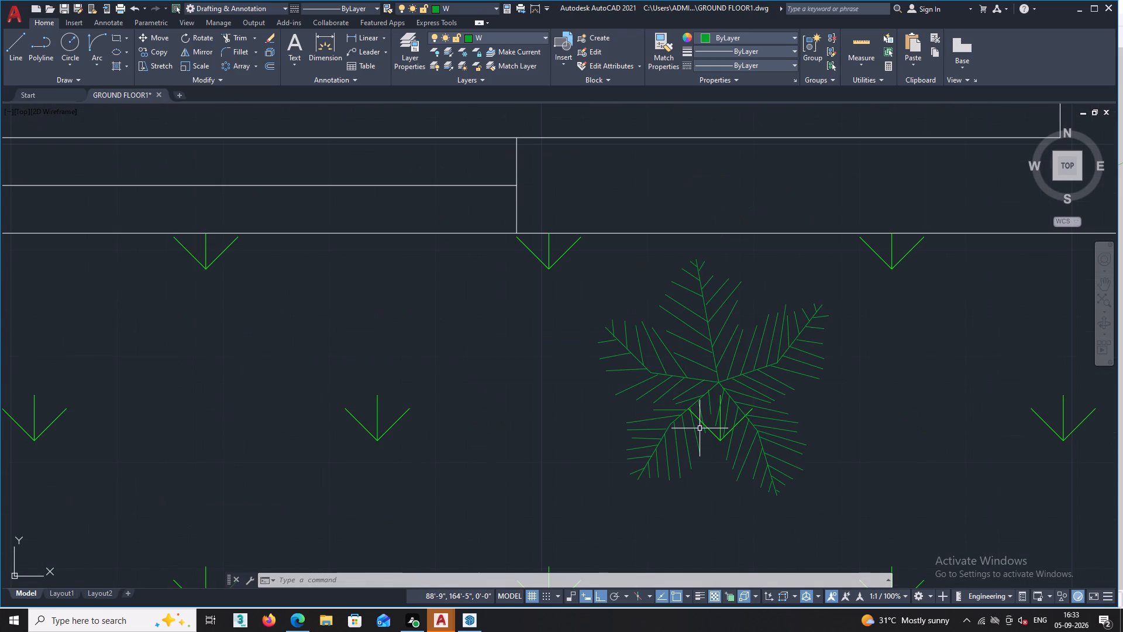
pyautogui.scroll(-4, 700, 428)
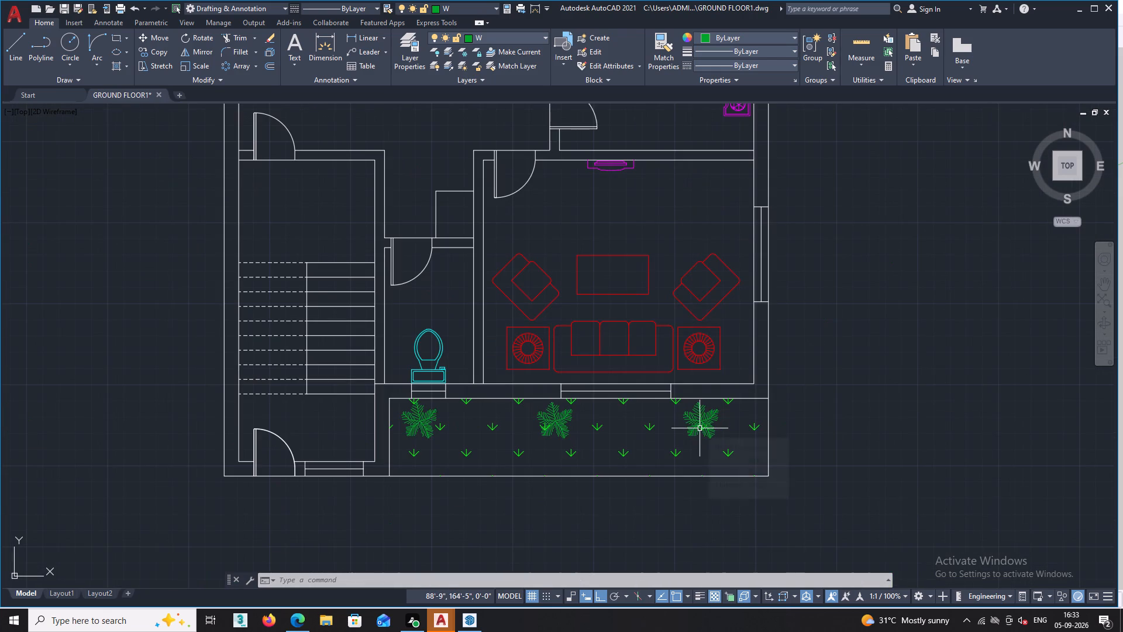
pyautogui.scroll(-1, 700, 428)
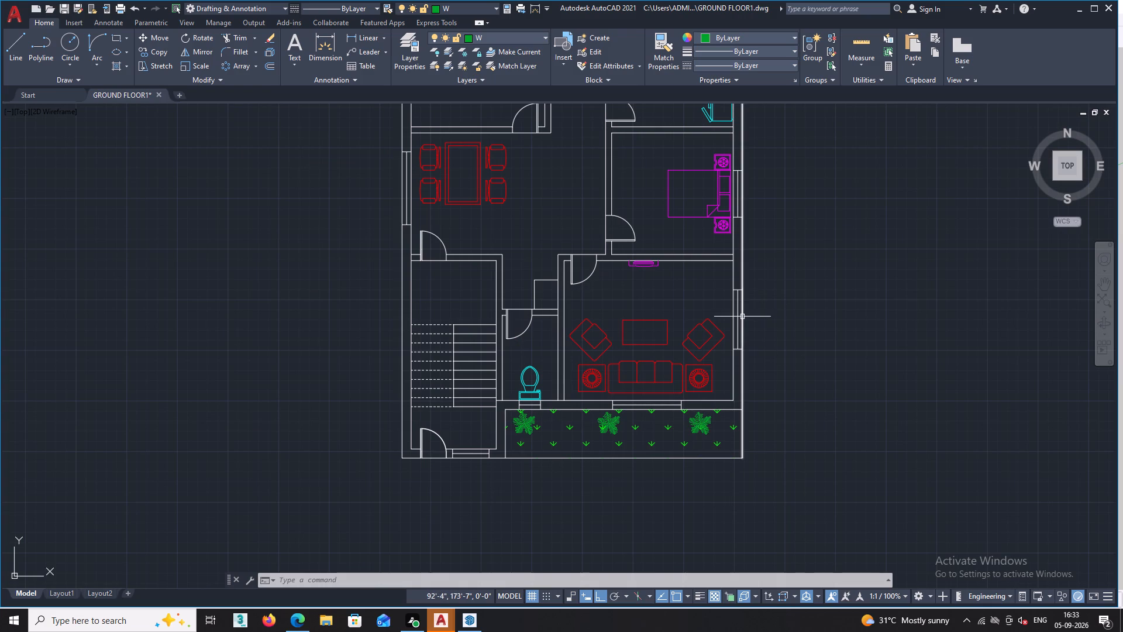
pyautogui.scroll(1, 734, 342)
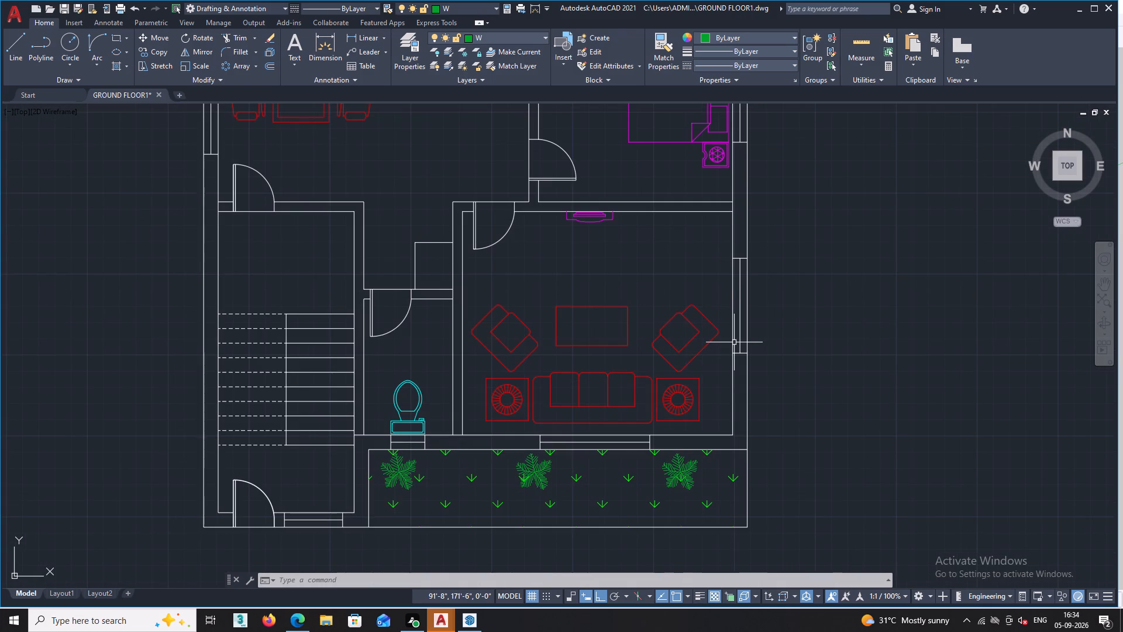
pyautogui.scroll(-1, 734, 342)
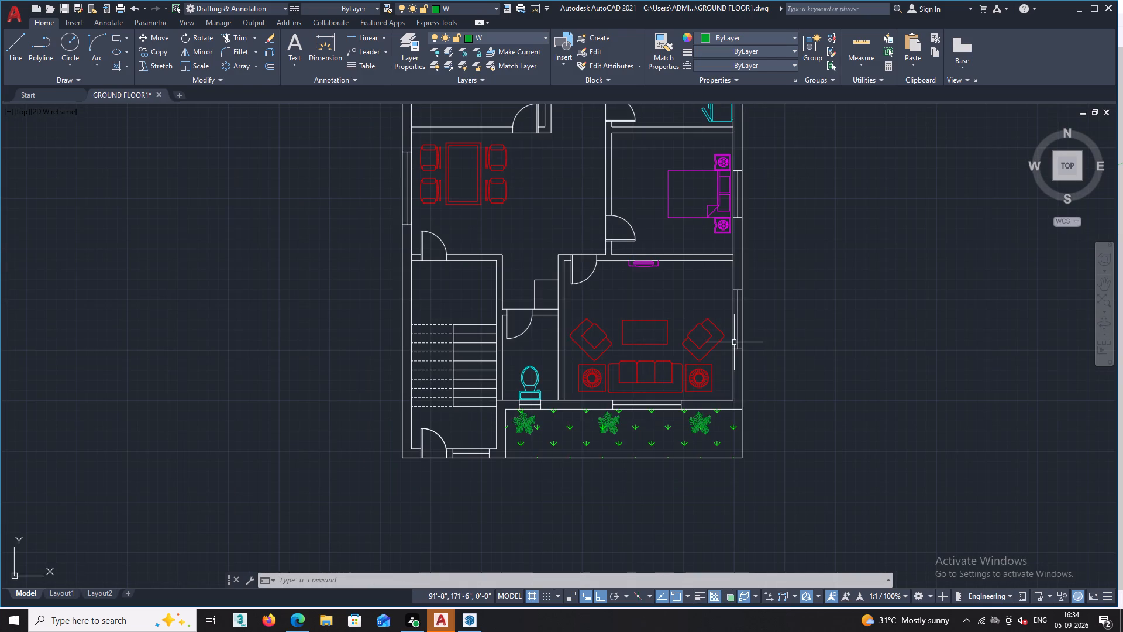
pyautogui.scroll(-1, 734, 342)
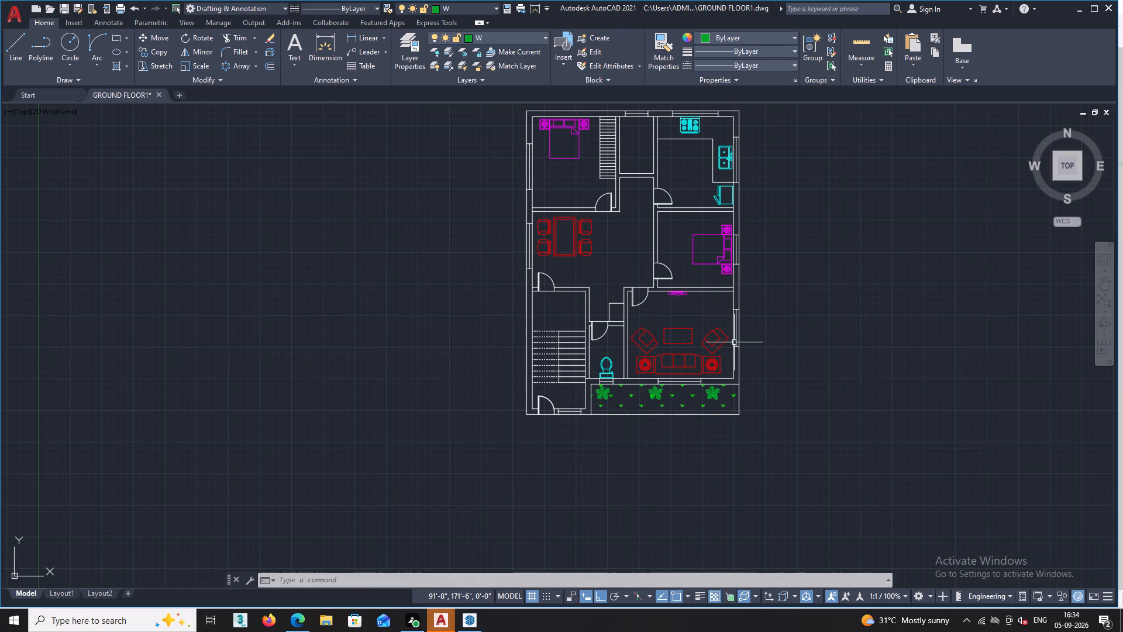
pyautogui.moveTo(680, 245); pyautogui.dragTo(676, 272, button='middle')
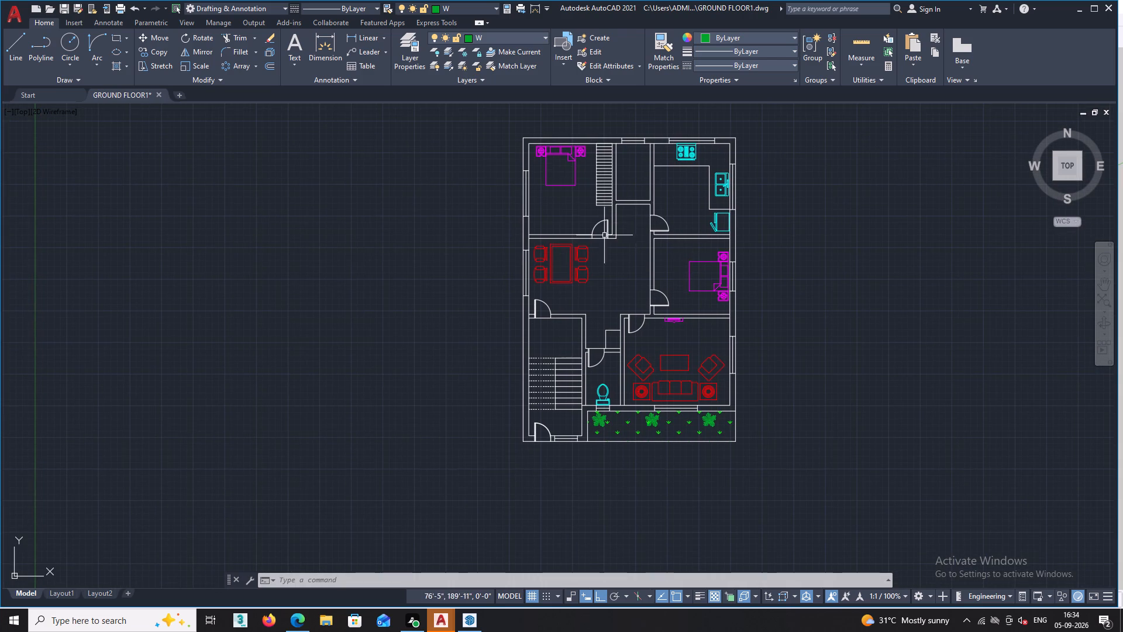
# Assign the bedroom door above the dining area, including its swing arc, leaf and short jamb line, to layer D.
pyautogui.scroll(5, 600, 245)
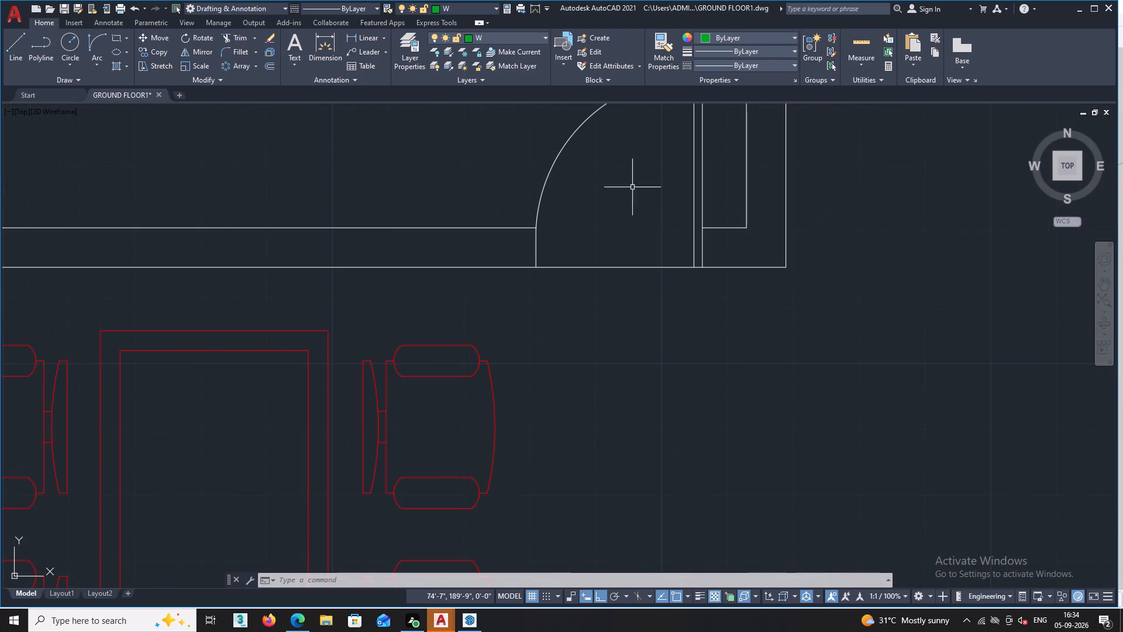
pyautogui.scroll(-1, 682, 198)
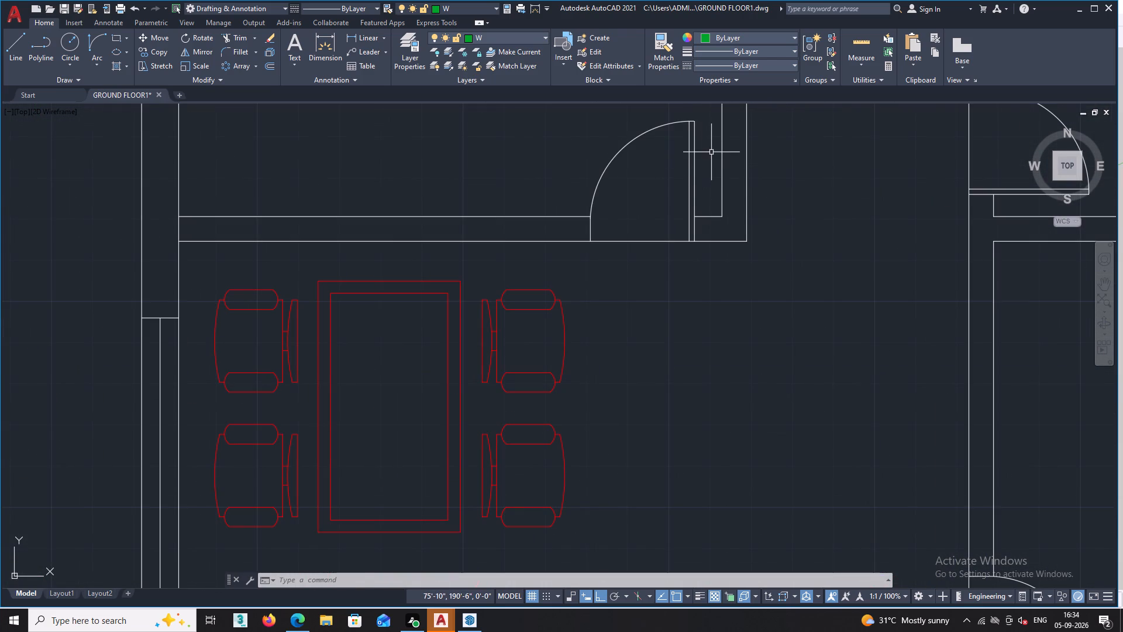
pyautogui.doubleClick(711, 152)
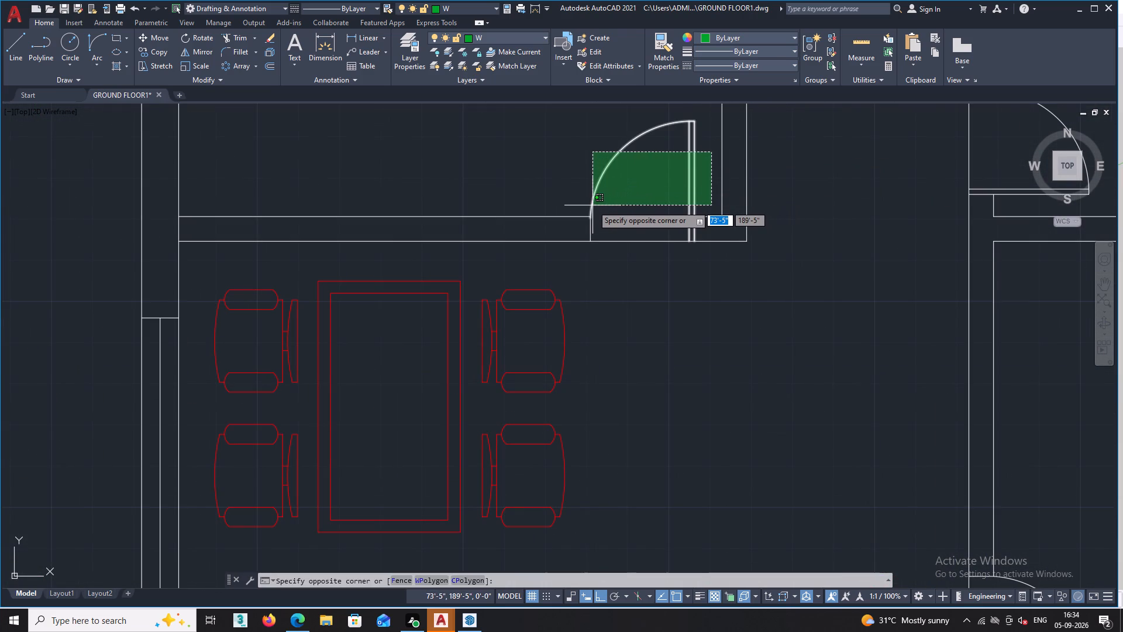
pyautogui.click(590, 204)
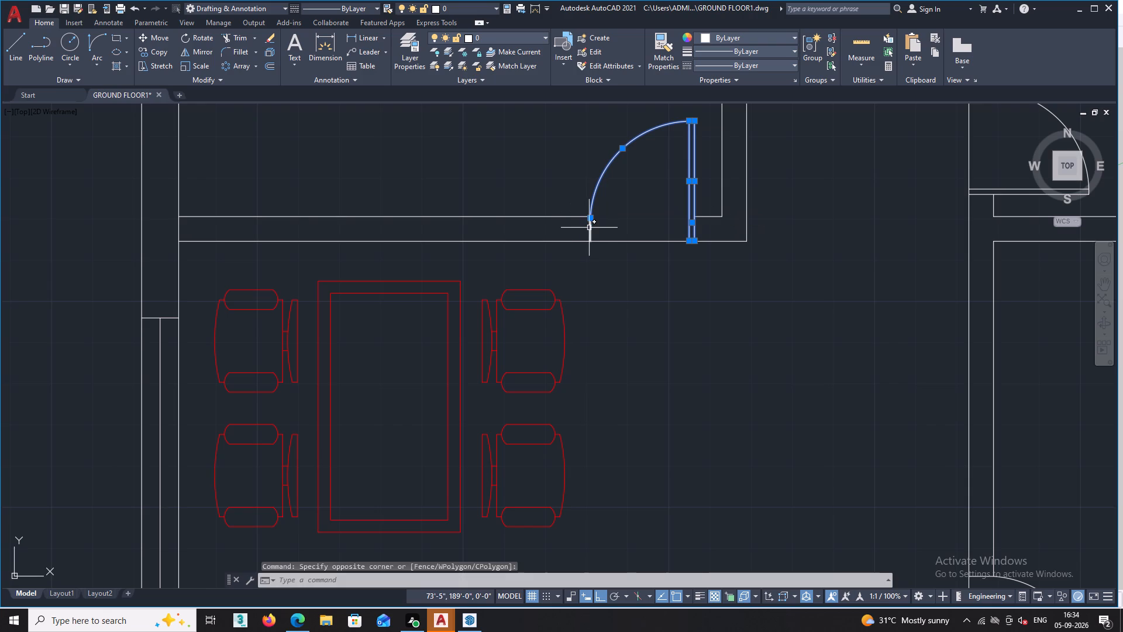
pyautogui.click(589, 228)
pyautogui.scroll(-2, 639, 301)
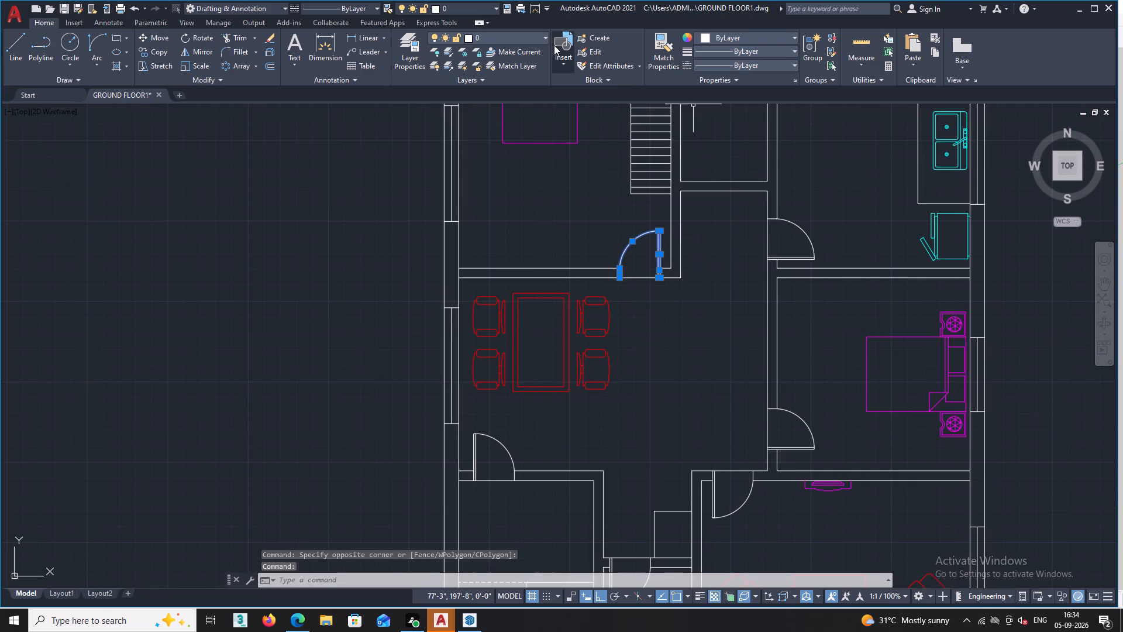
pyautogui.click(545, 35)
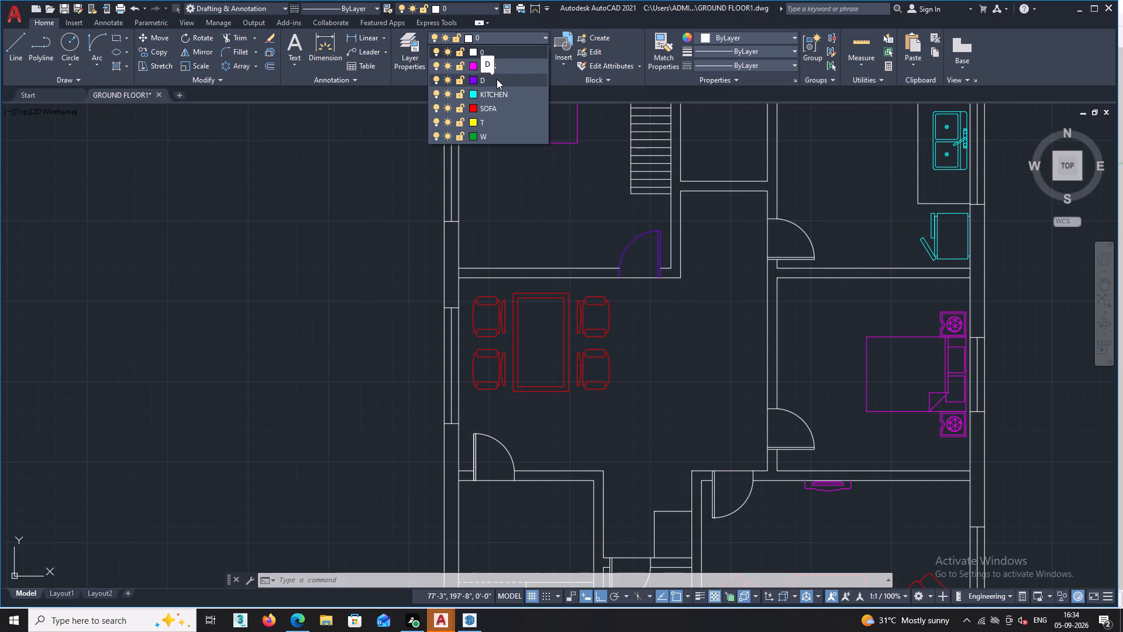
pyautogui.click(497, 79)
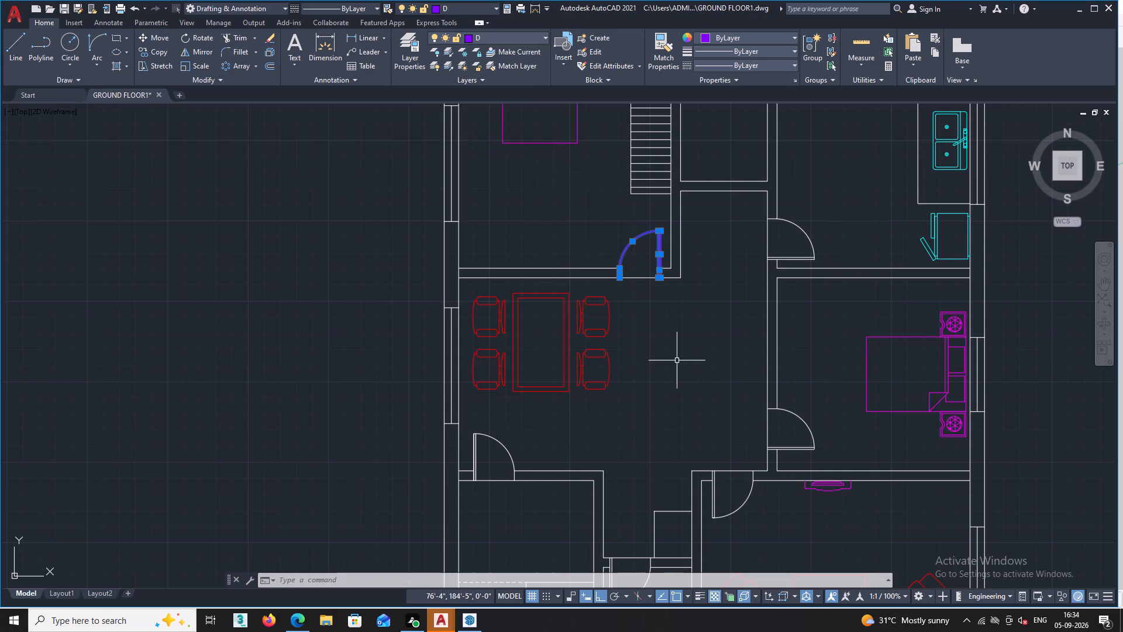
pyautogui.scroll(-2, 677, 360)
pyautogui.moveTo(677, 360); pyautogui.dragTo(636, 322, button='middle')
pyautogui.press('Escape')
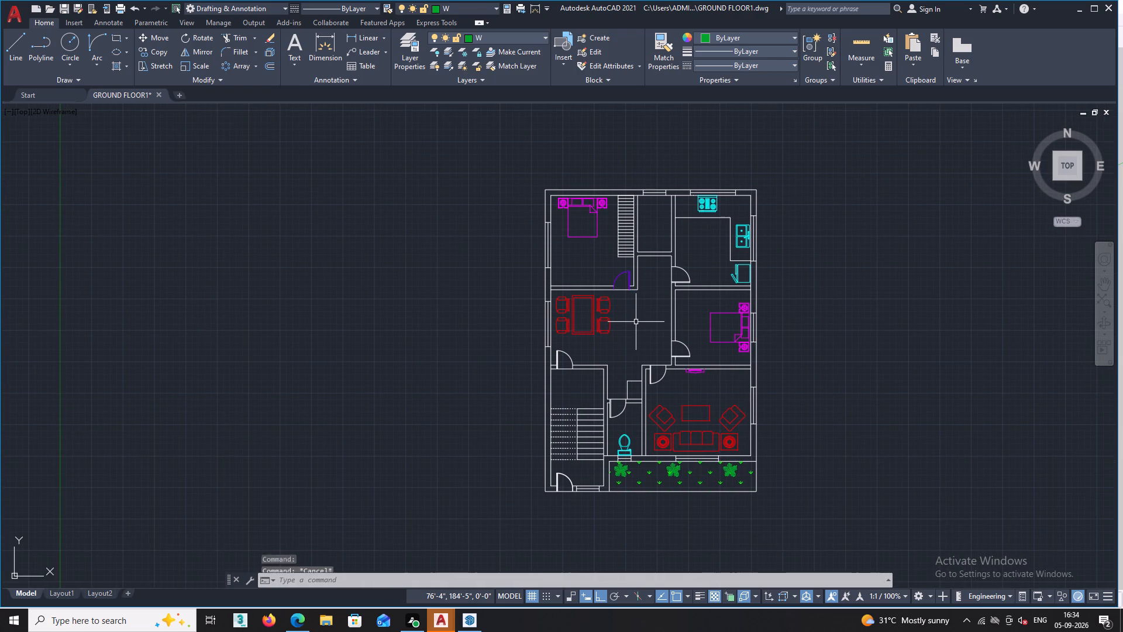
# Change the colour of layer D to blue, index colour 5.
pyautogui.scroll(2, 609, 280)
pyautogui.scroll(2, 669, 300)
pyautogui.scroll(-3, 669, 300)
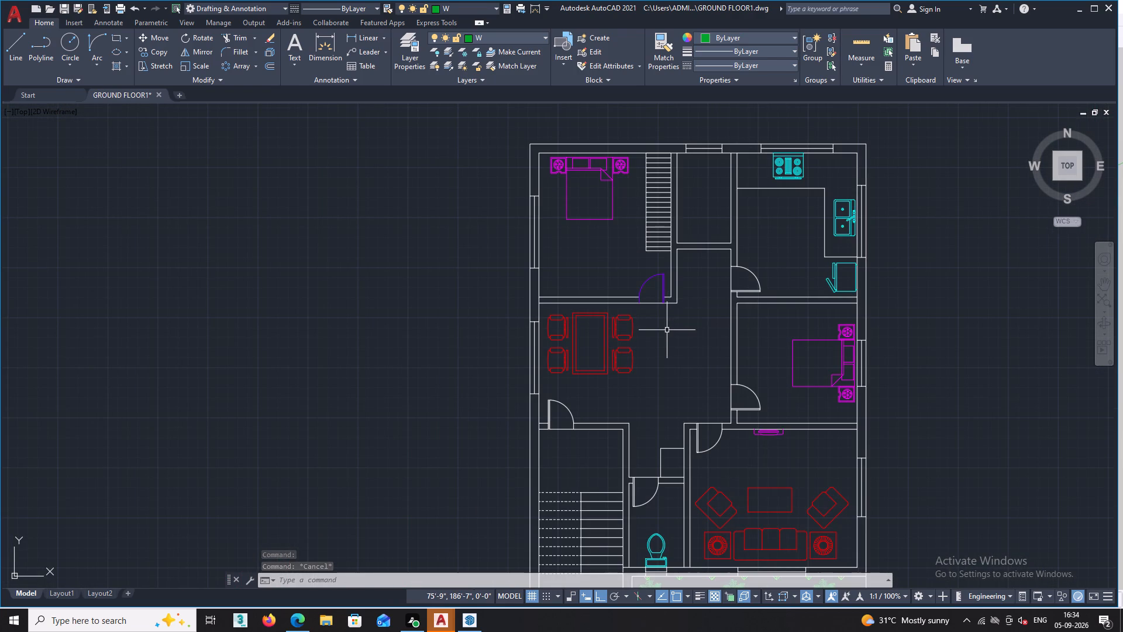
pyautogui.scroll(-1, 666, 331)
pyautogui.scroll(4, 652, 322)
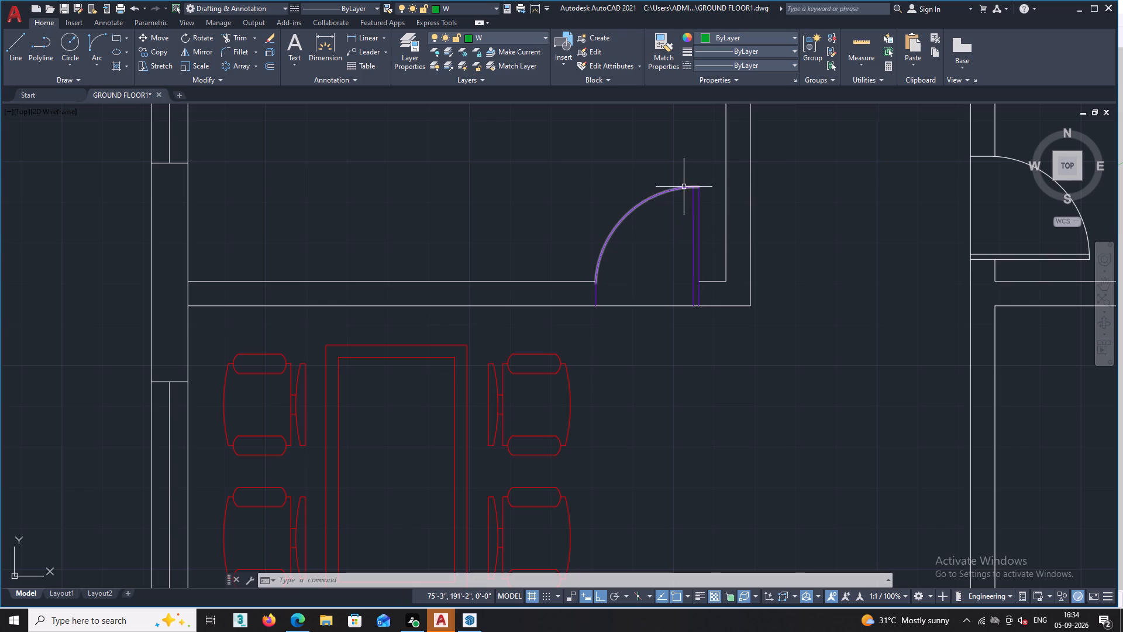
pyautogui.click(637, 208)
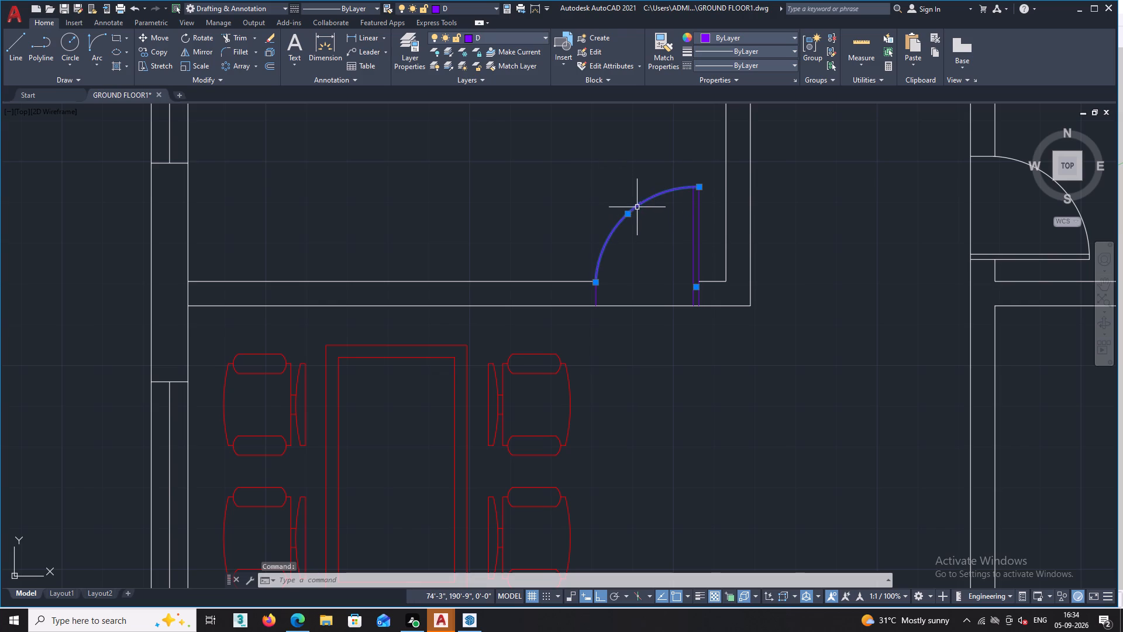
pyautogui.click(545, 35)
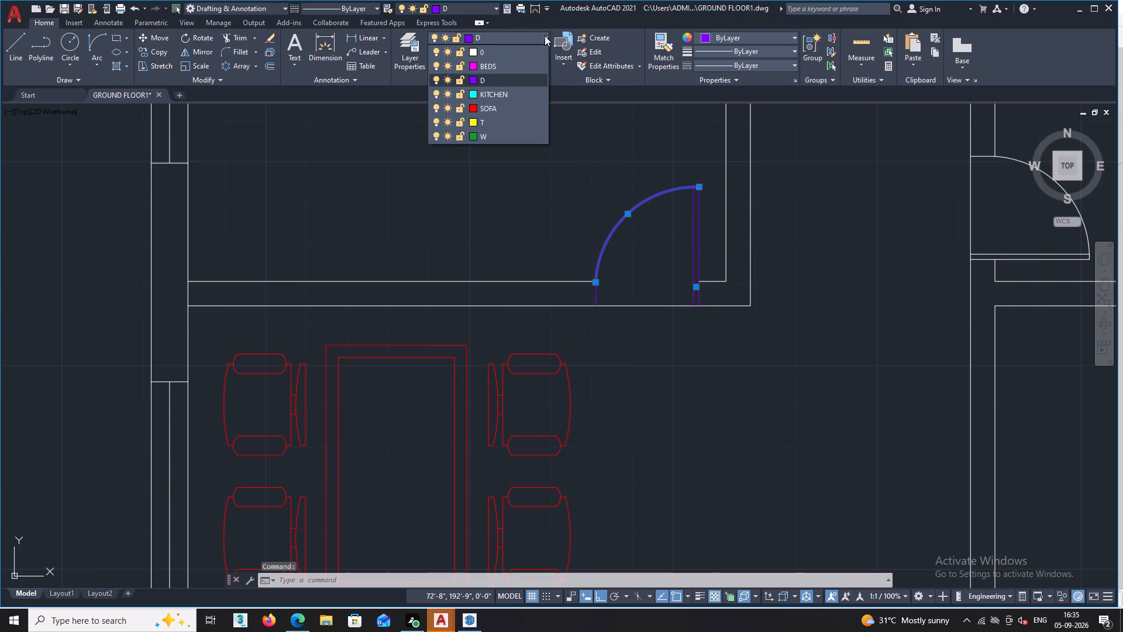
pyautogui.click(473, 78)
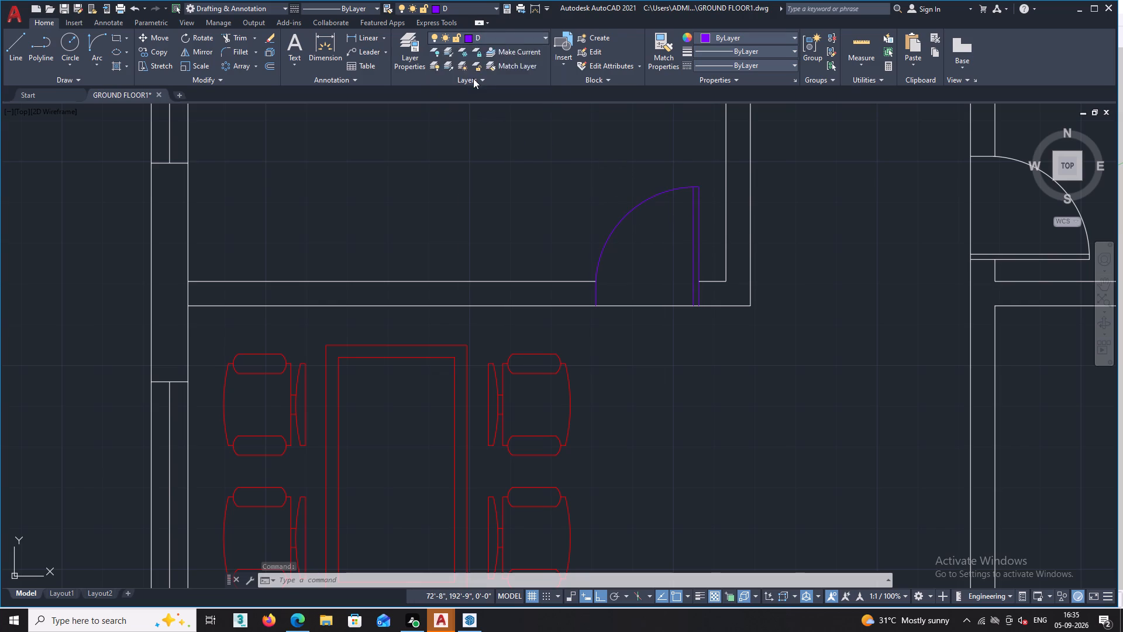
pyautogui.click(511, 338)
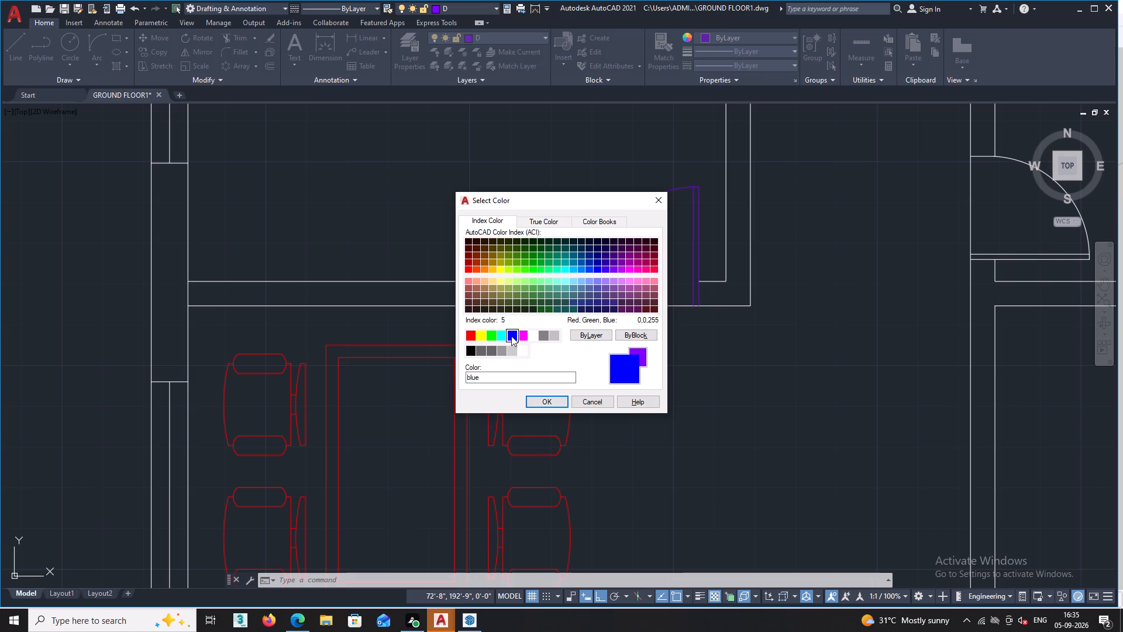
pyautogui.click(542, 403)
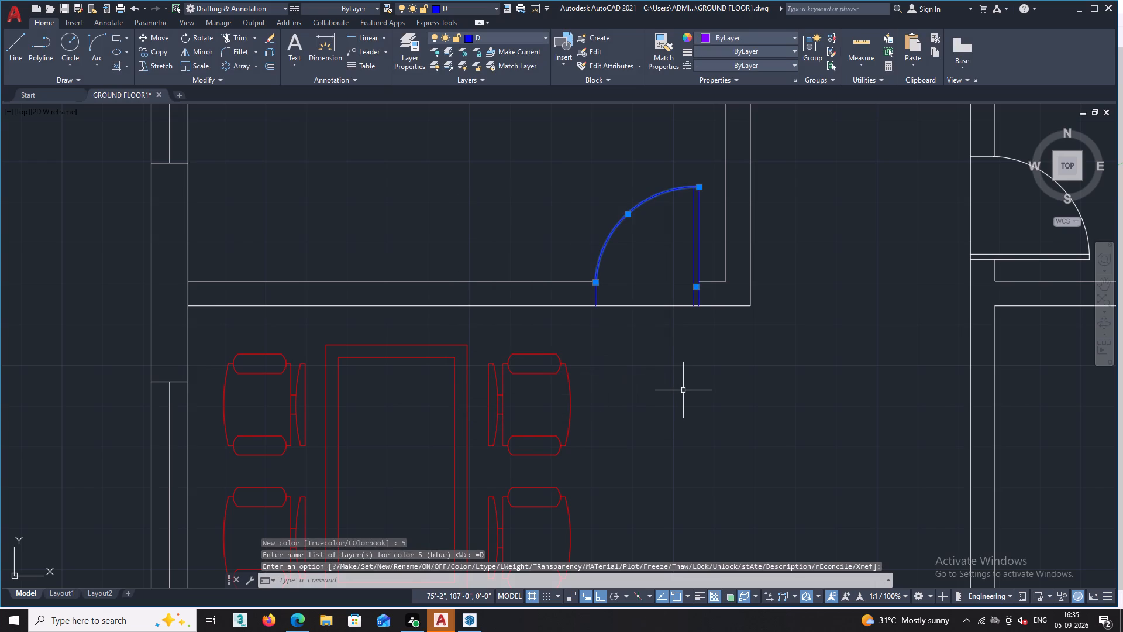
pyautogui.press('Escape')
# Match the kitchen door's swing arc, leaf and jamb line to the properties of the blue bedroom door on layer D.
pyautogui.scroll(-3, 683, 390)
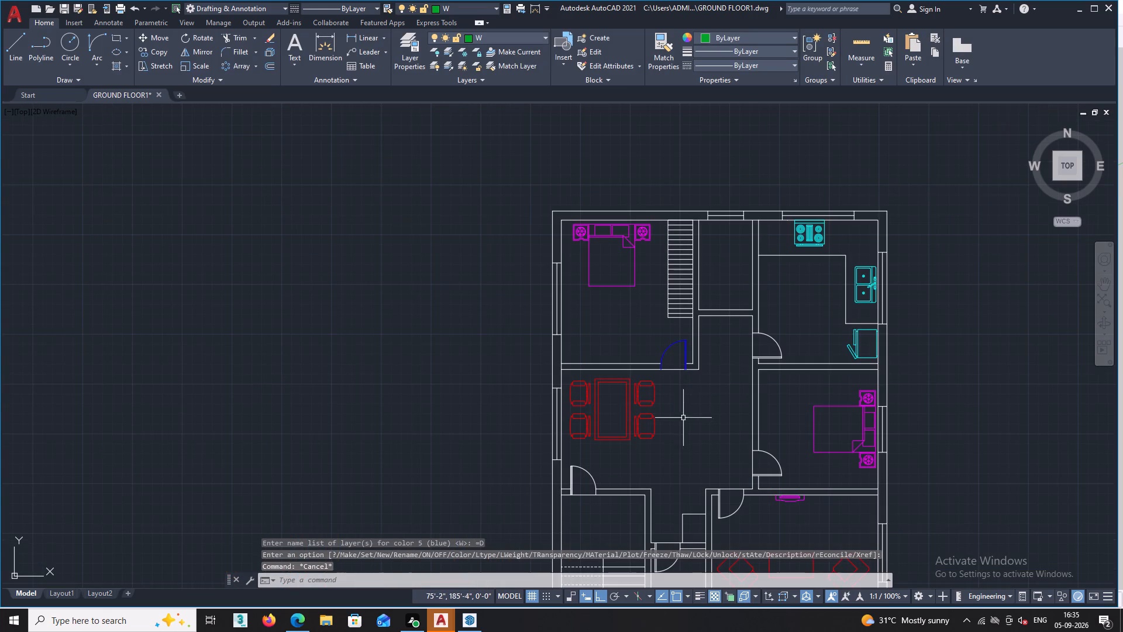
pyautogui.moveTo(693, 425); pyautogui.dragTo(551, 324, button='middle')
pyautogui.scroll(3, 561, 276)
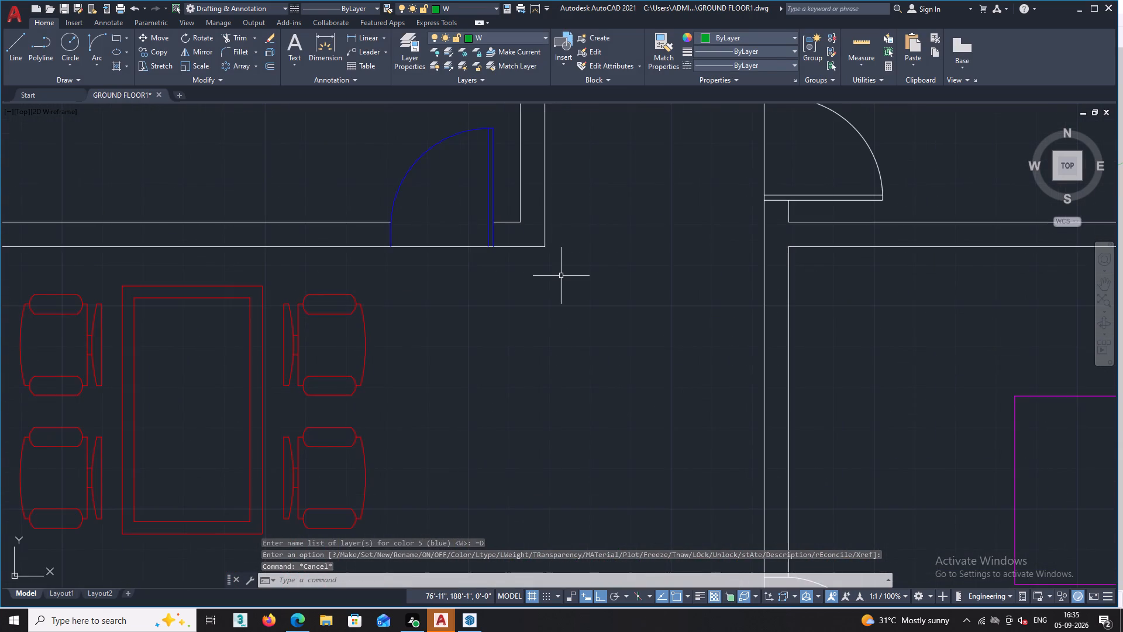
pyautogui.scroll(-2, 561, 276)
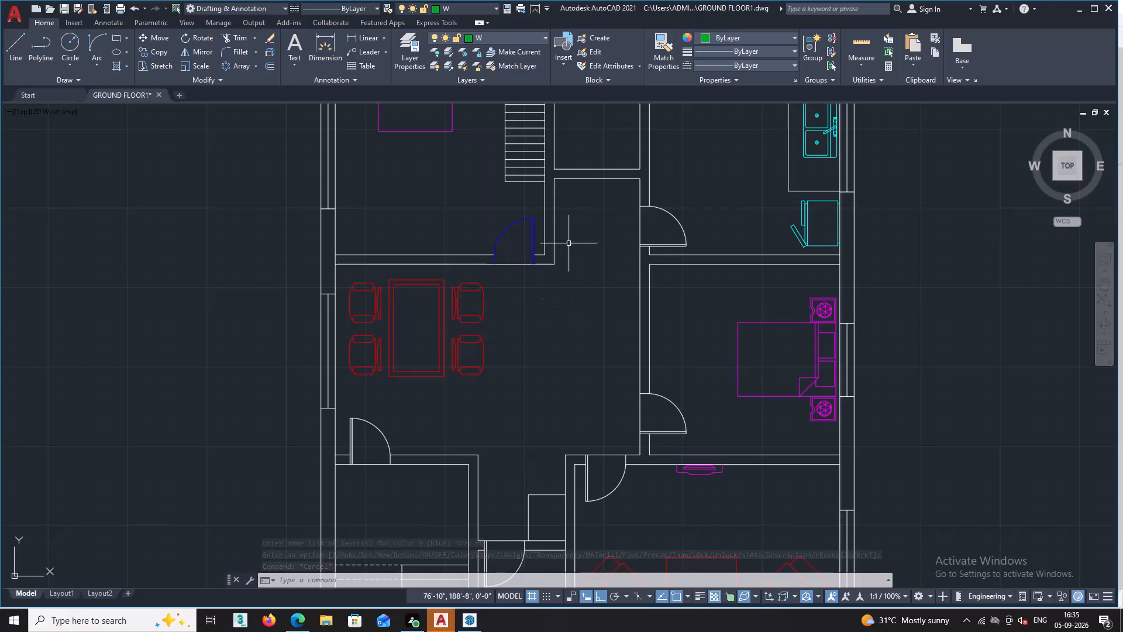
pyautogui.doubleClick(663, 56)
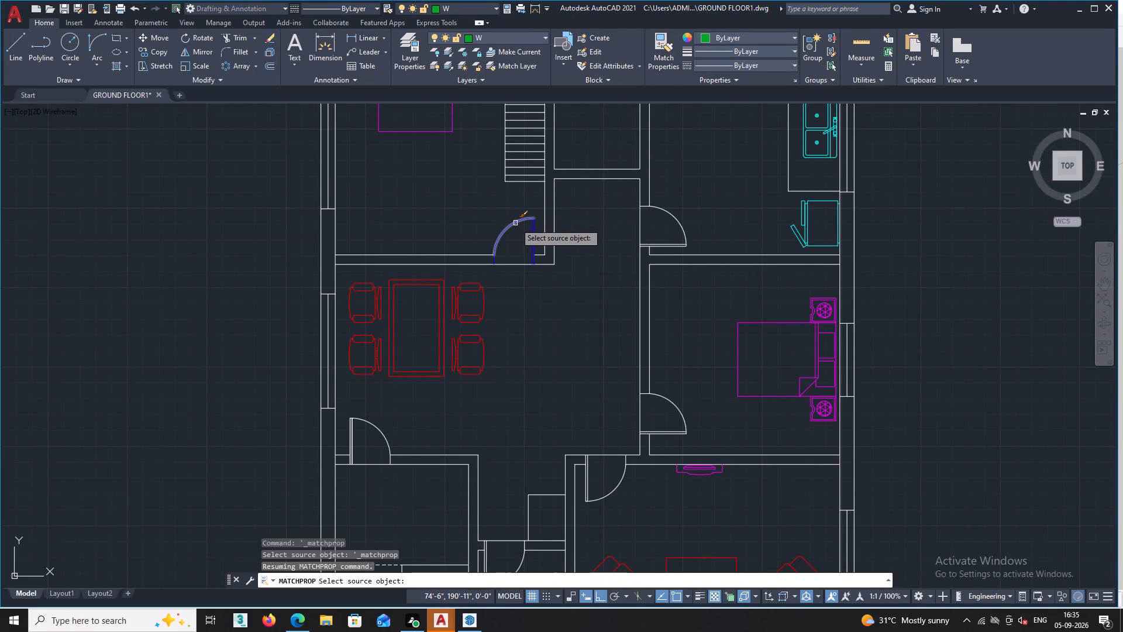
pyautogui.click(515, 223)
pyautogui.scroll(2, 716, 219)
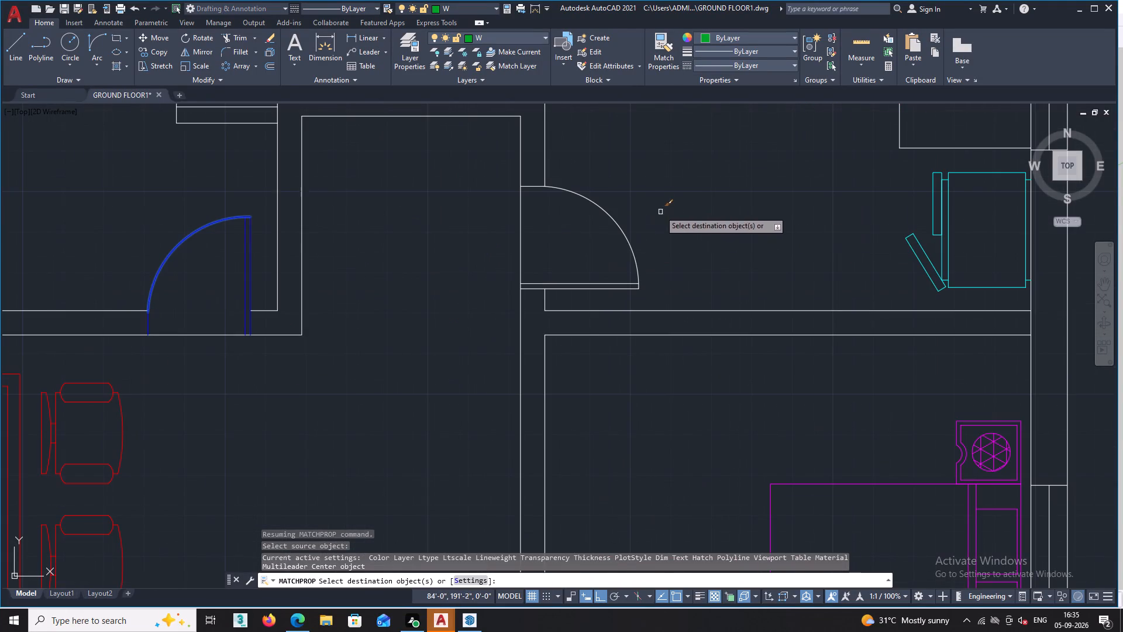
pyautogui.click(667, 183)
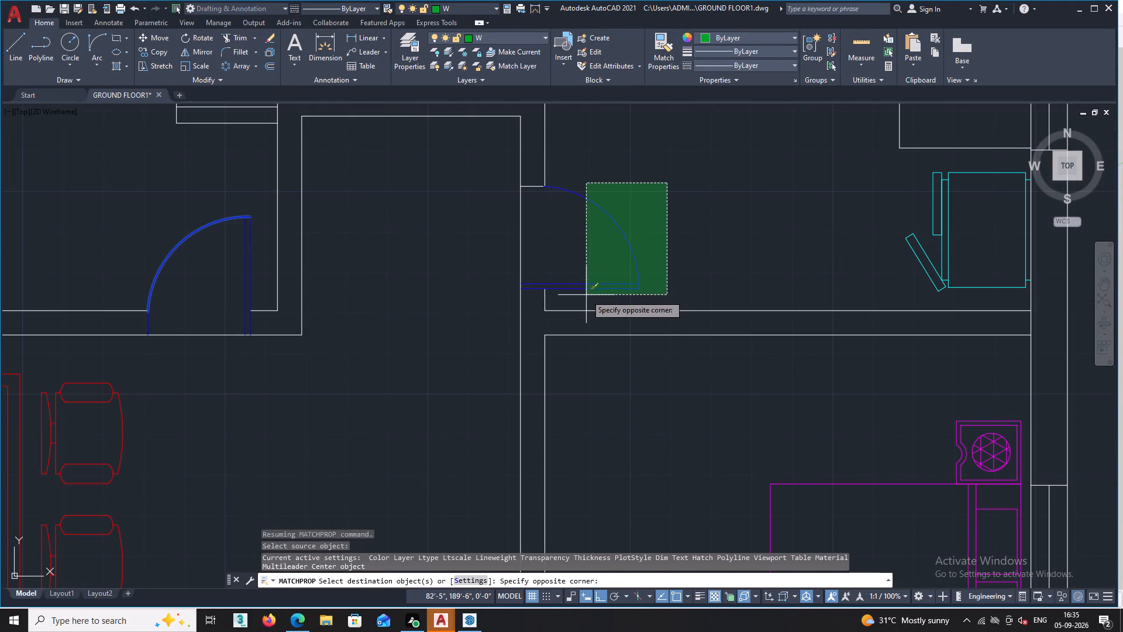
pyautogui.click(586, 295)
pyautogui.click(533, 187)
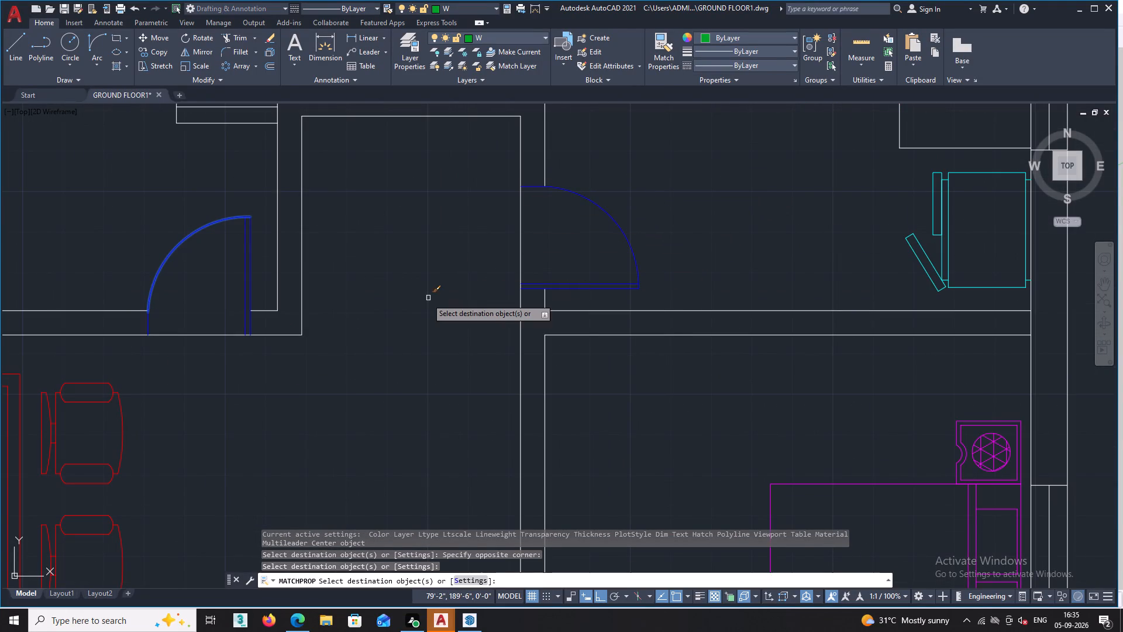
# Apply the matched layer D properties to the door of the bedroom below the kitchen, including its arc, leaf and jamb line.
pyautogui.scroll(-2, 427, 298)
pyautogui.moveTo(413, 324); pyautogui.dragTo(573, 143, button='middle')
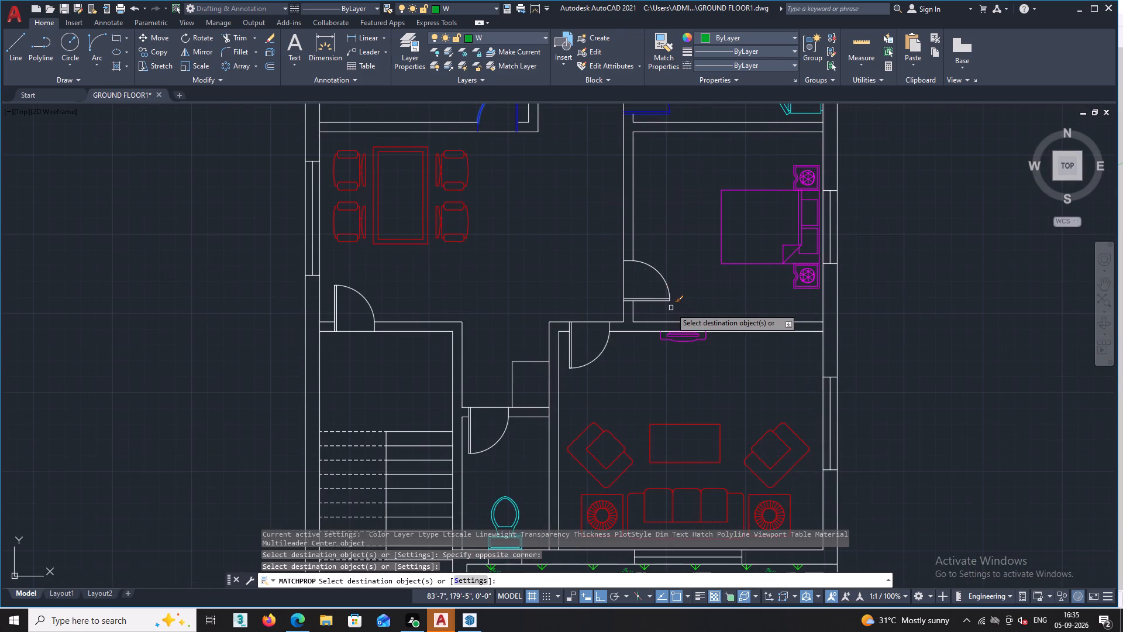
pyautogui.scroll(2, 671, 308)
pyautogui.doubleClick(695, 180)
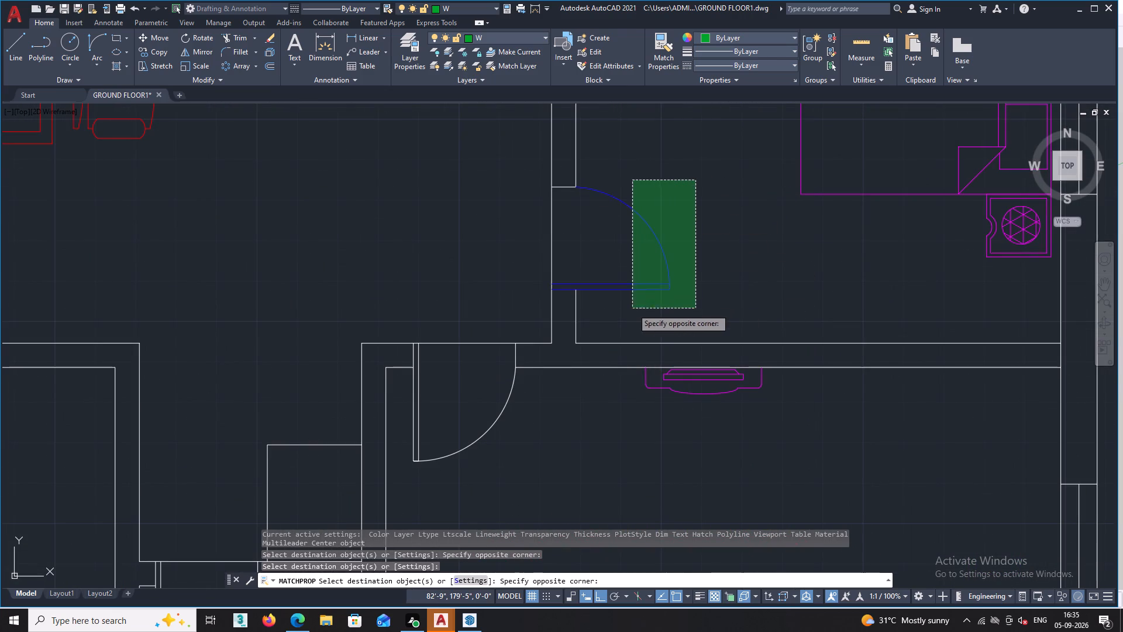
pyautogui.click(632, 308)
pyautogui.click(563, 186)
# Apply the matched layer D properties to the living room door's swing arc, leaf and jamb line.
pyautogui.scroll(-1, 587, 419)
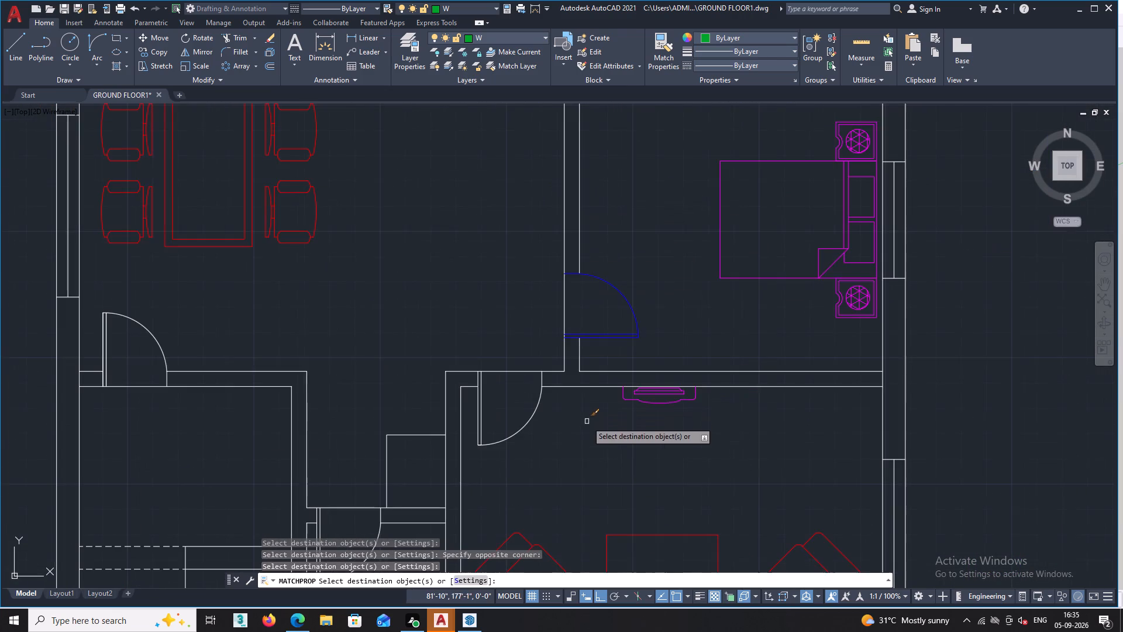
pyautogui.moveTo(589, 443); pyautogui.dragTo(738, 313, button='middle')
pyautogui.doubleClick(722, 277)
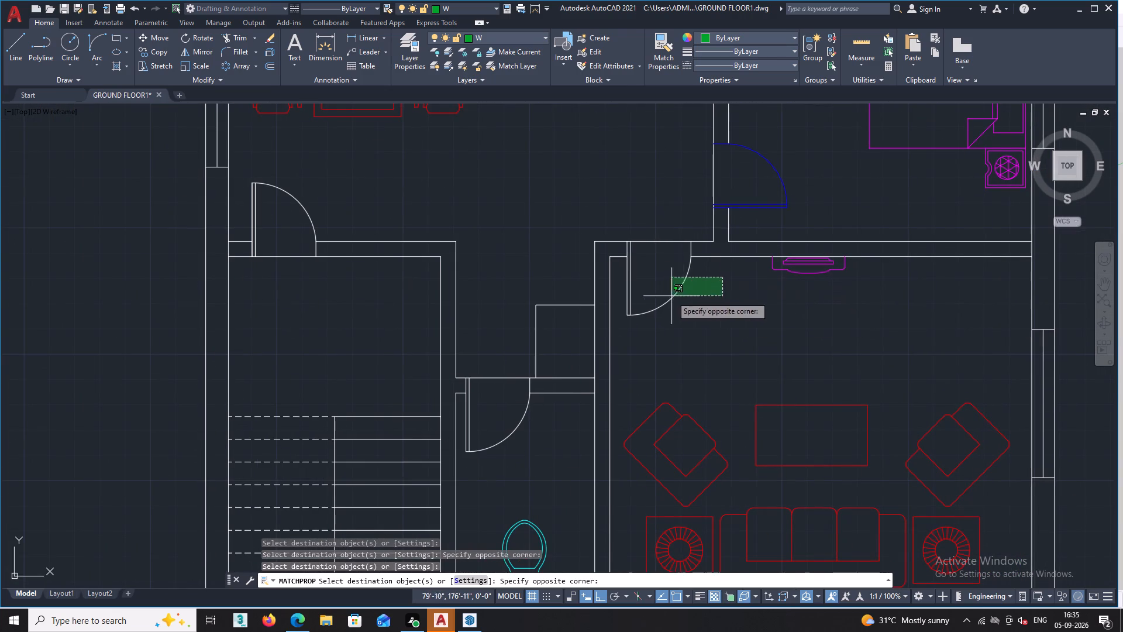
pyautogui.click(623, 300)
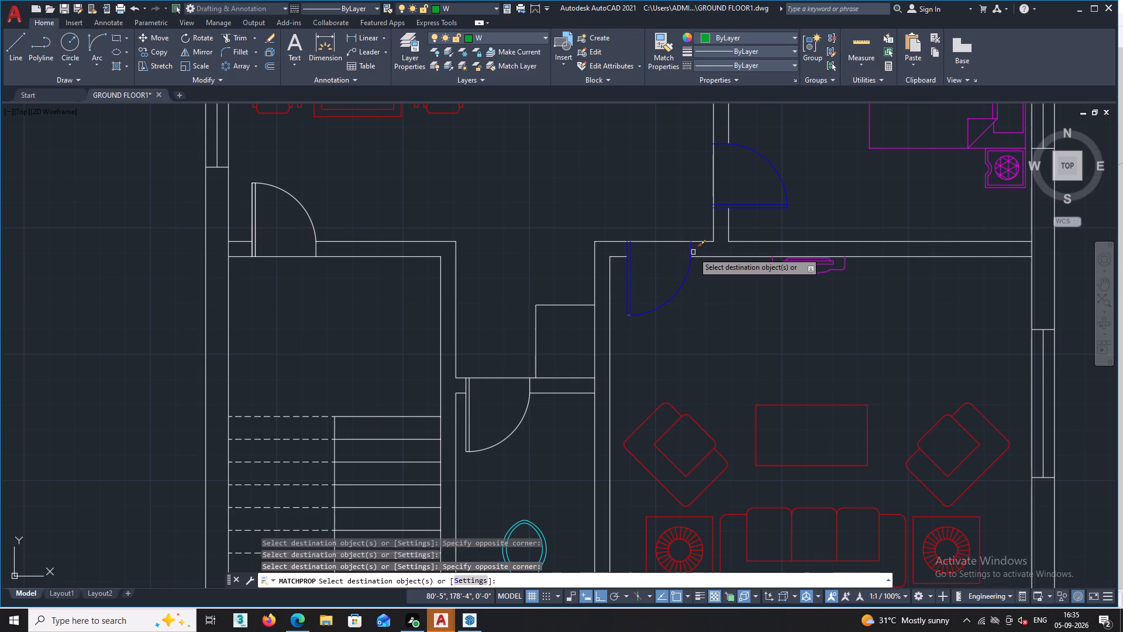
pyautogui.click(693, 252)
pyautogui.scroll(3, 643, 323)
pyautogui.scroll(-2, 643, 323)
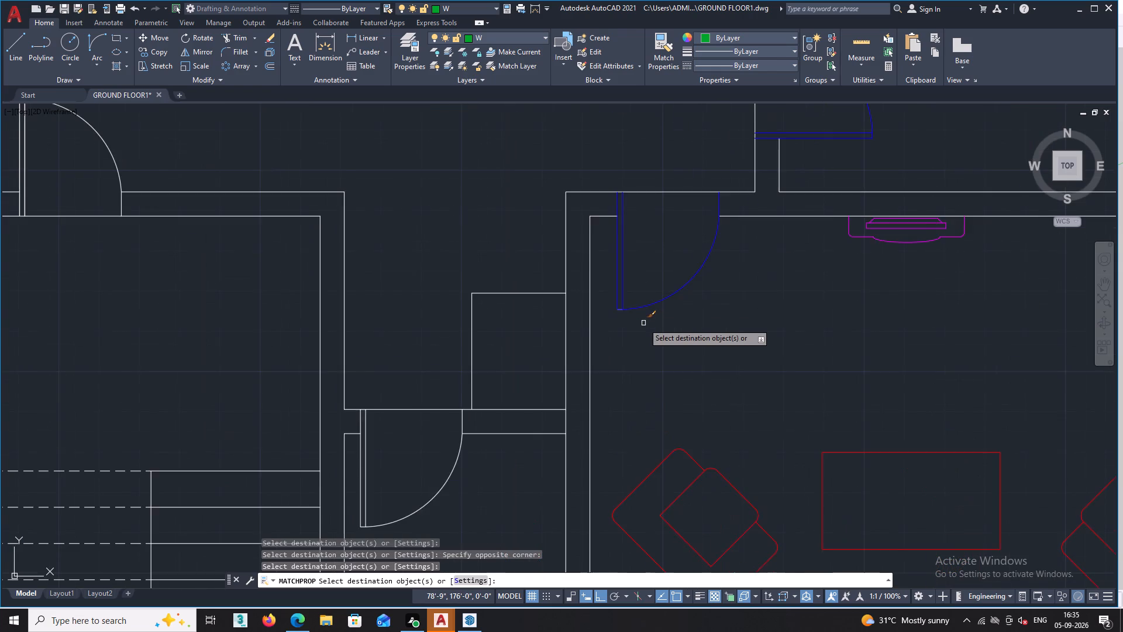
# Apply the matched layer D properties to the toilet door's swing arc, leaf and jamb line.
pyautogui.scroll(-5, 643, 323)
pyautogui.scroll(3, 636, 354)
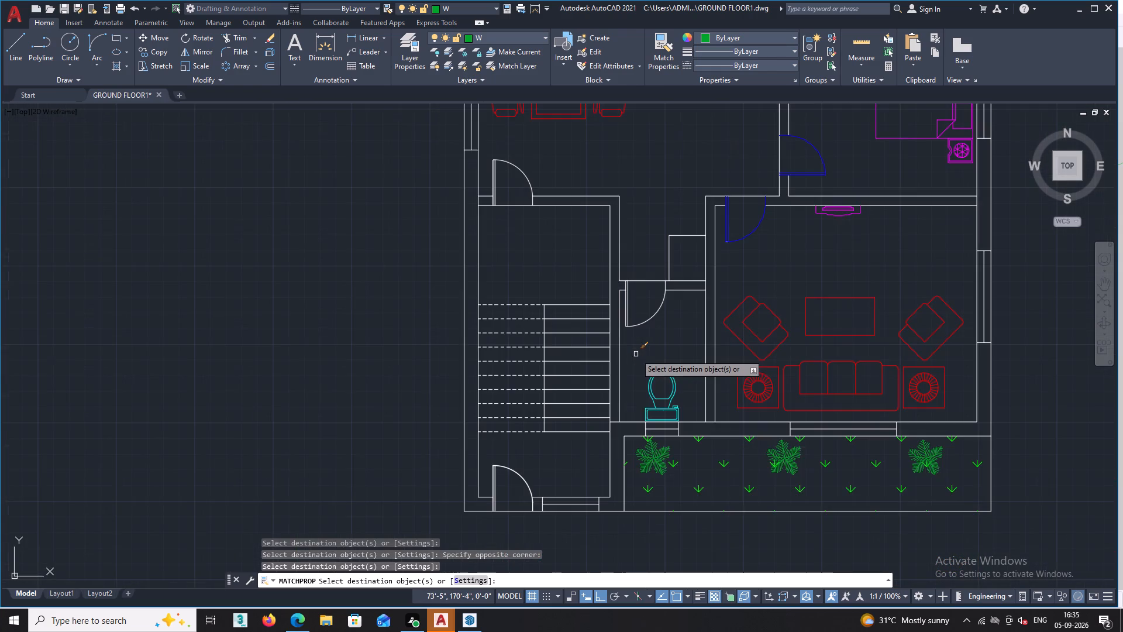
pyautogui.scroll(2, 652, 338)
pyautogui.doubleClick(709, 245)
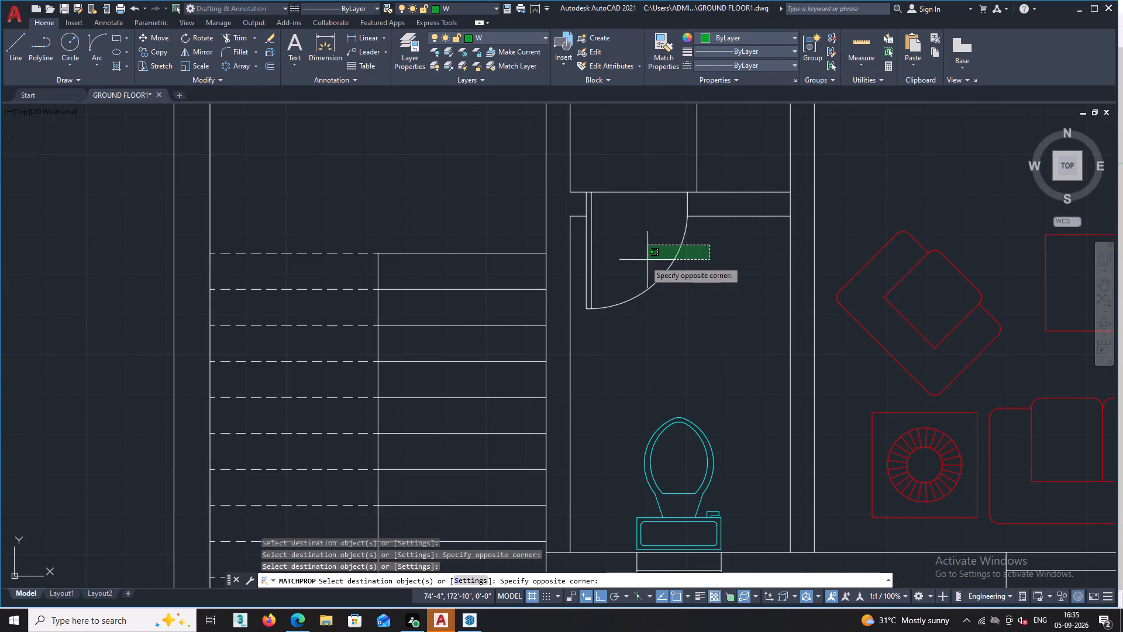
pyautogui.click(583, 271)
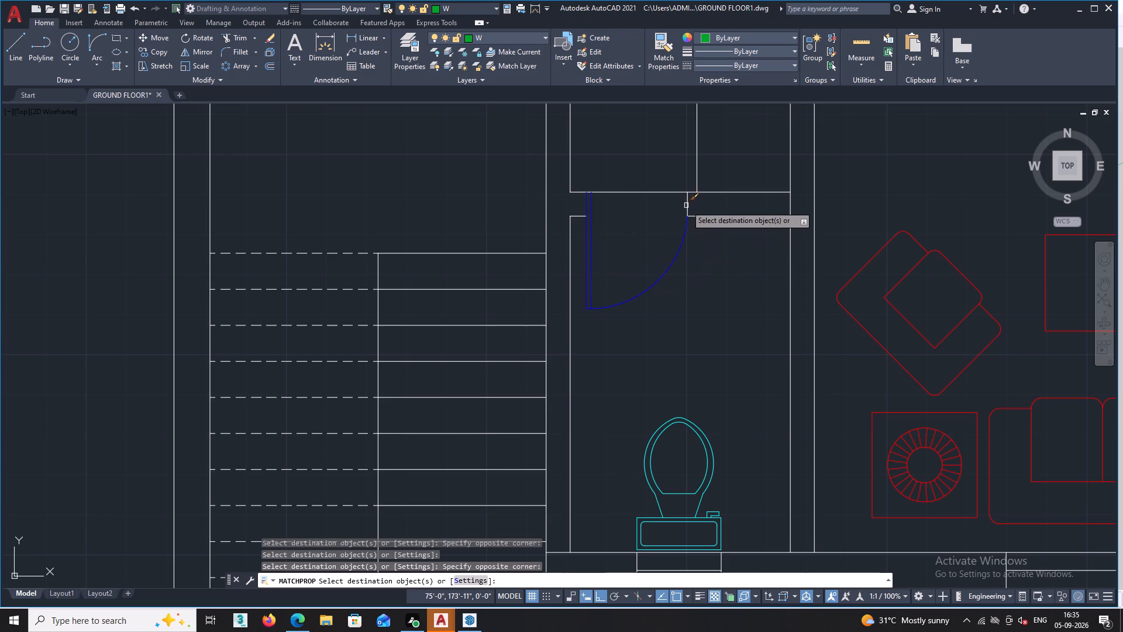
pyautogui.click(688, 204)
# Apply the matched layer D properties to the door between the dining area and the staircase, including its jamb line.
pyautogui.scroll(-2, 700, 300)
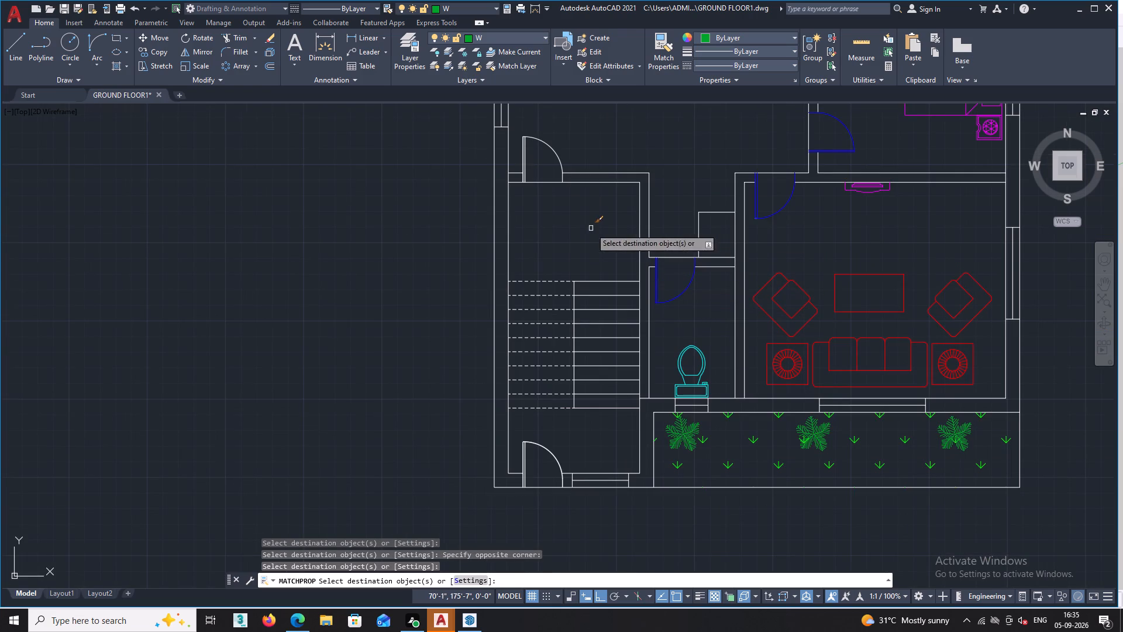
pyautogui.moveTo(553, 218); pyautogui.dragTo(639, 315, button='middle')
pyautogui.scroll(1, 610, 307)
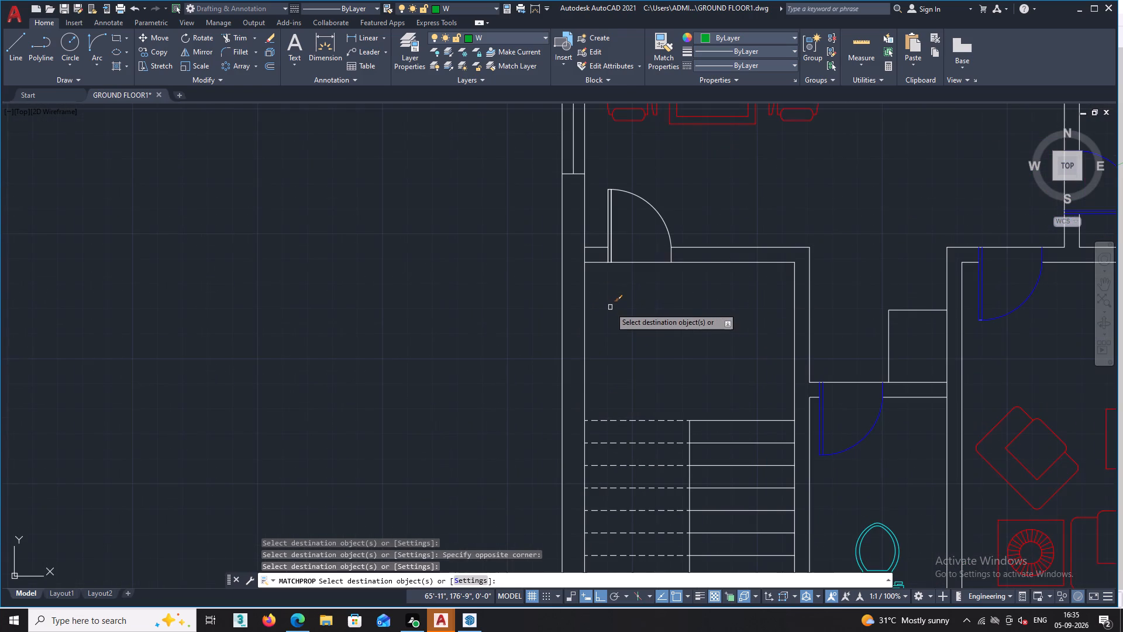
pyautogui.click(691, 173)
pyautogui.click(607, 227)
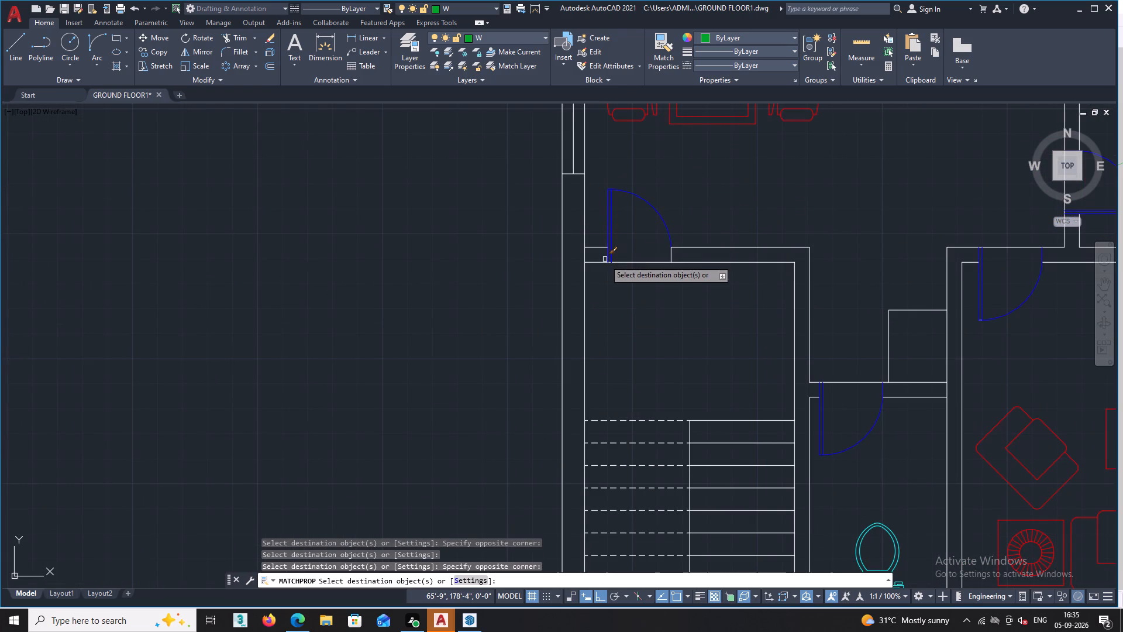
pyautogui.scroll(2, 610, 270)
pyautogui.scroll(-1, 610, 270)
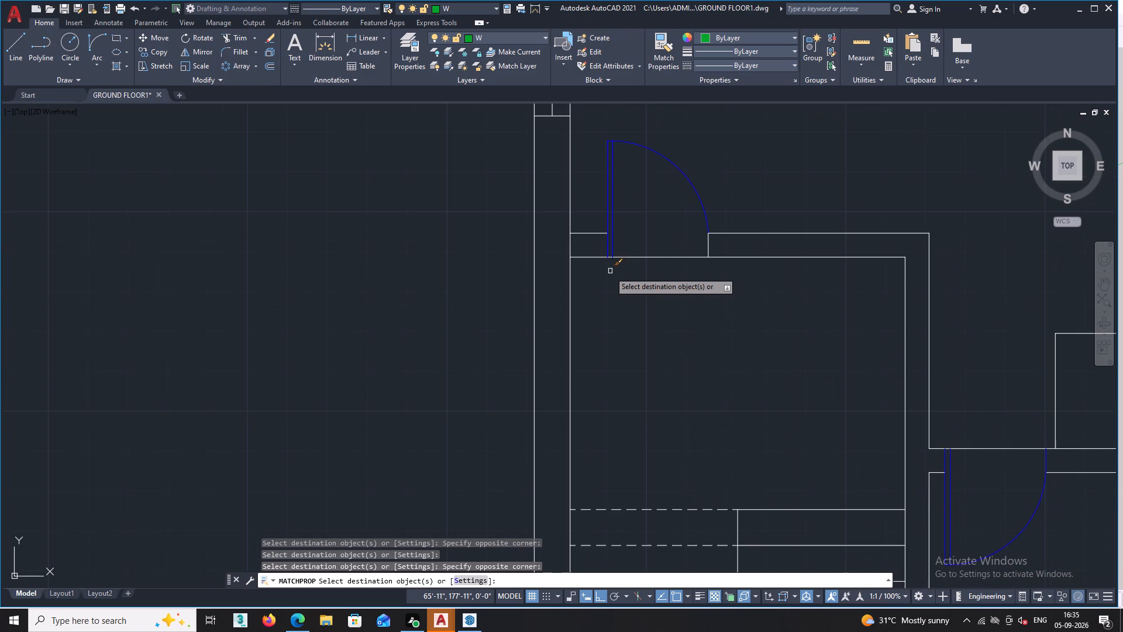
pyautogui.click(709, 242)
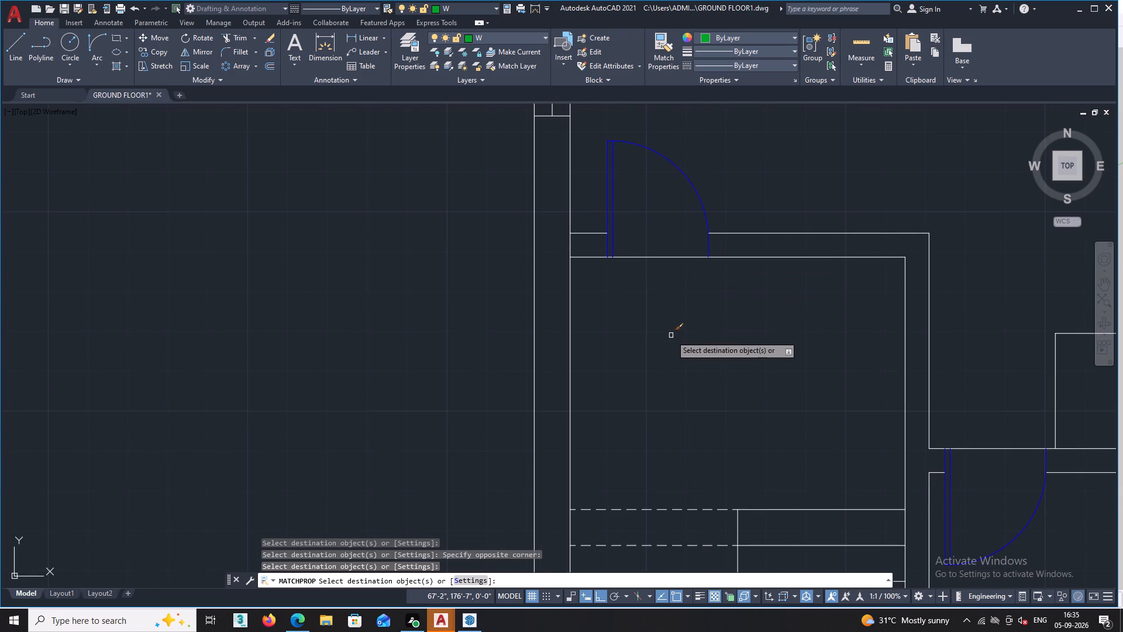
# Apply the matched layer D properties to the entrance door below the staircase, including its arc, leaf and jamb line.
pyautogui.scroll(-2, 671, 335)
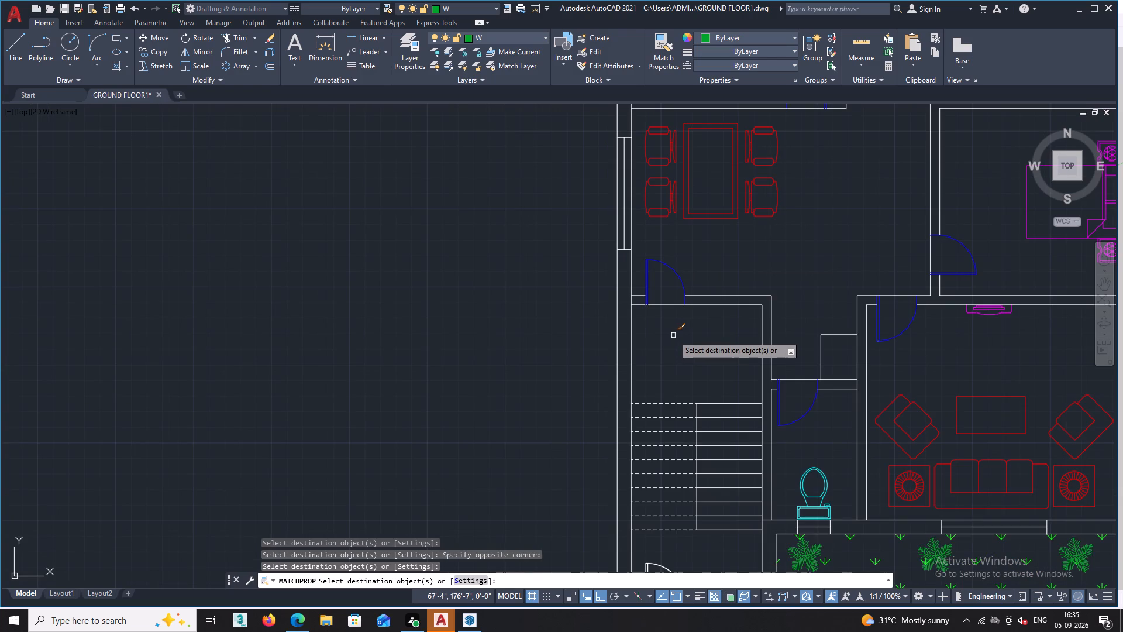
pyautogui.scroll(-2, 673, 335)
pyautogui.scroll(2, 664, 465)
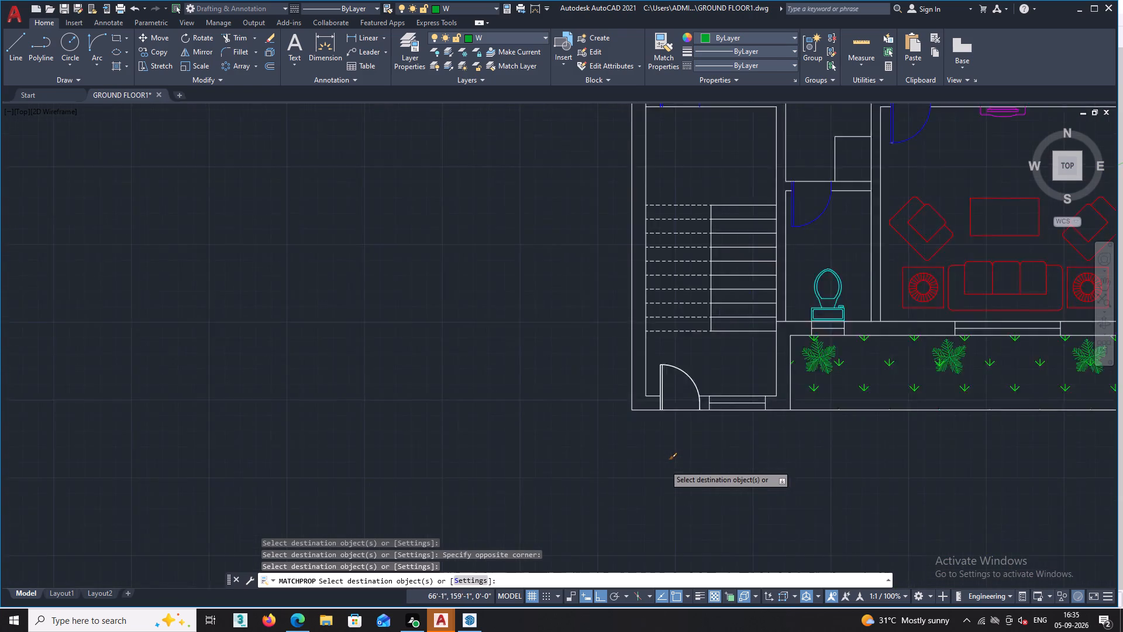
pyautogui.scroll(1, 664, 465)
pyautogui.doubleClick(752, 290)
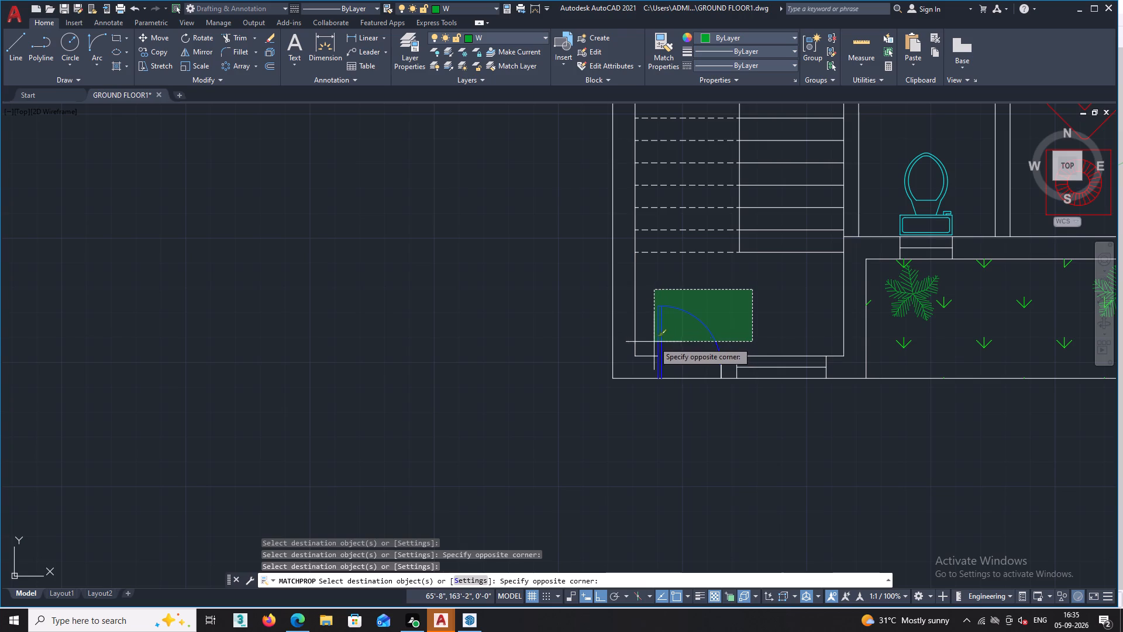
pyautogui.click(655, 339)
pyautogui.scroll(1, 724, 389)
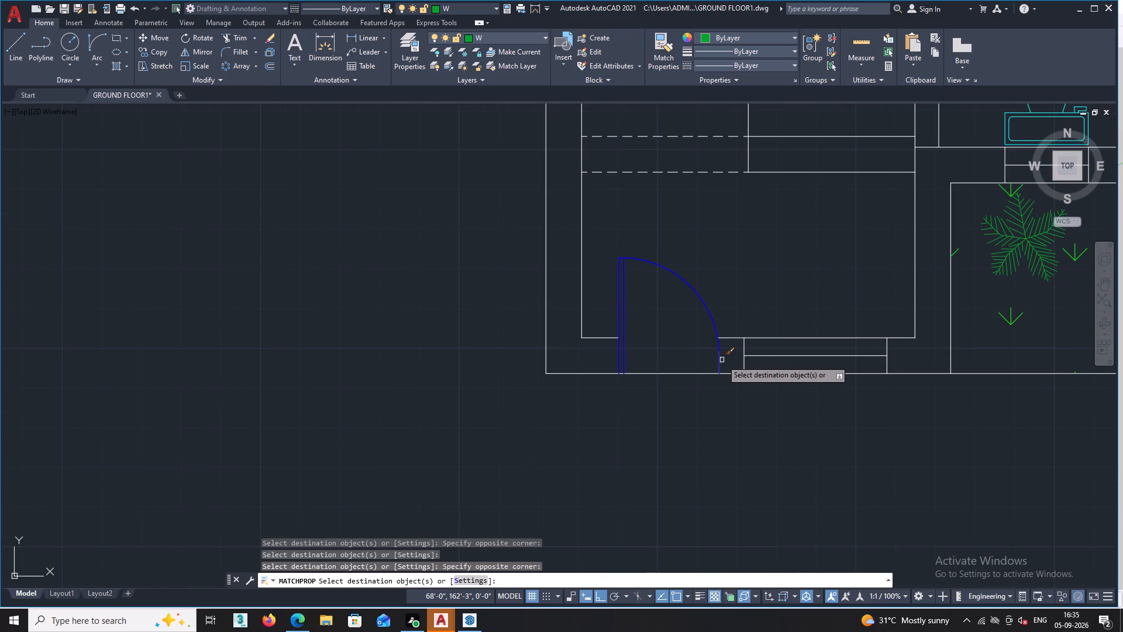
pyautogui.click(718, 360)
pyautogui.scroll(-1, 683, 433)
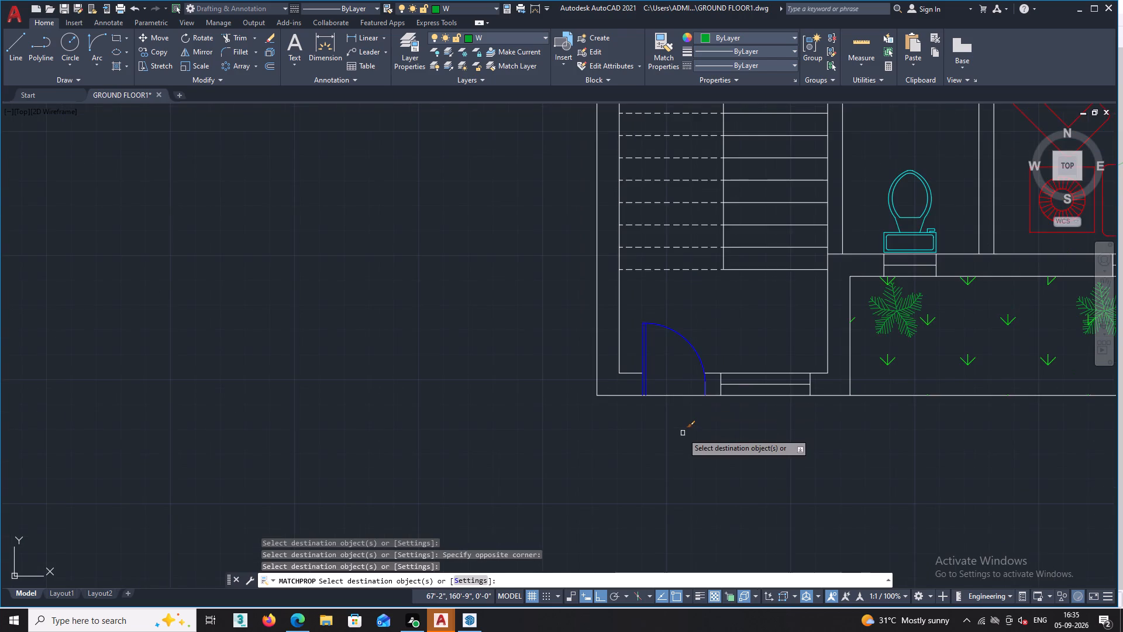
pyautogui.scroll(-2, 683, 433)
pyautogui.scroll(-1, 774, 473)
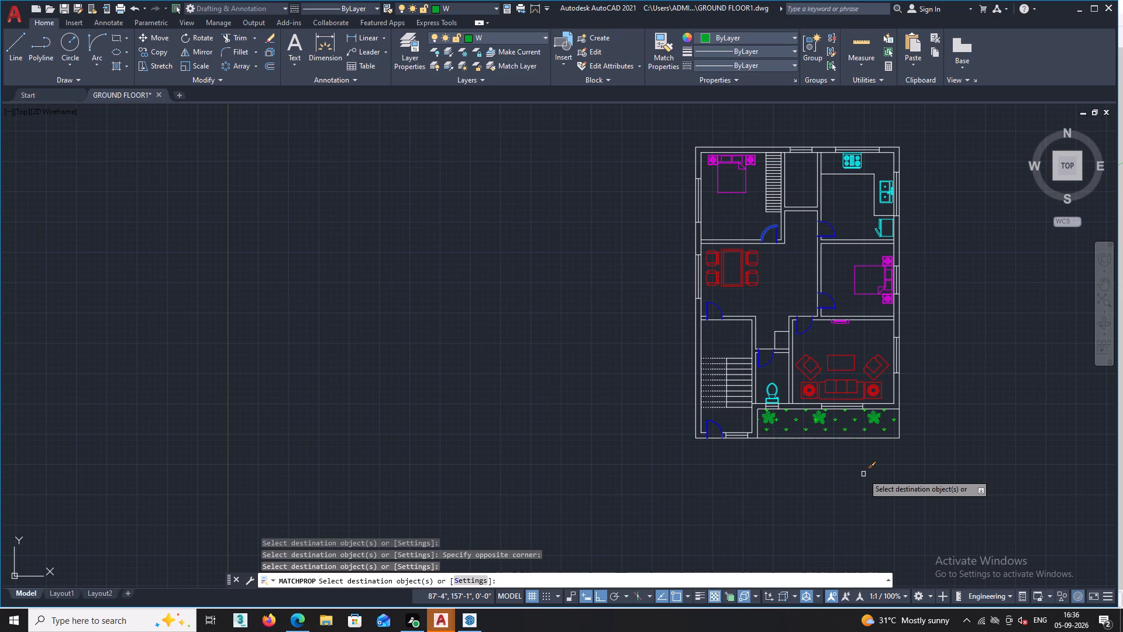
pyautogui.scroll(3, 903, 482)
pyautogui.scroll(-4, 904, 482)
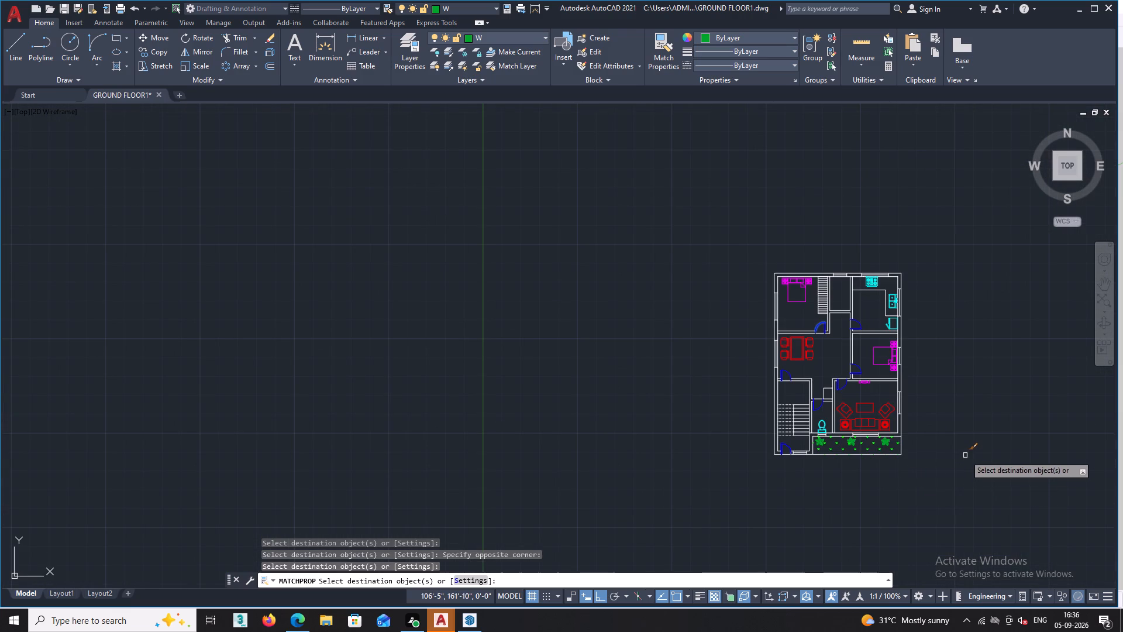
# Examine the doors and their jambs throughout the floor plan to check their layer colours.
pyautogui.scroll(2, 969, 452)
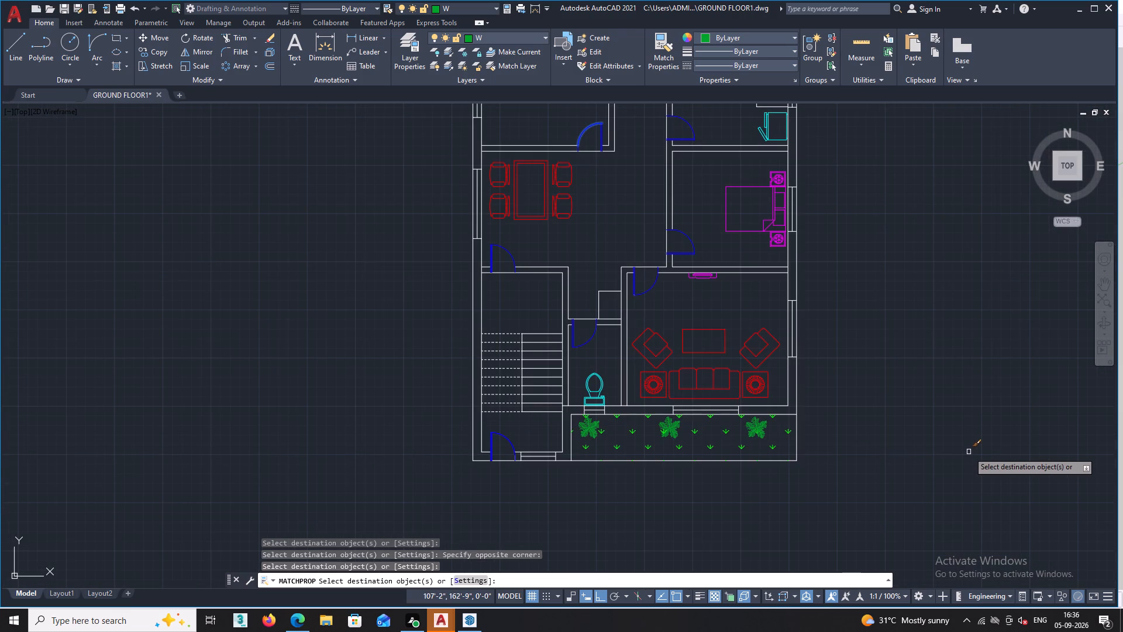
pyautogui.press('Escape')
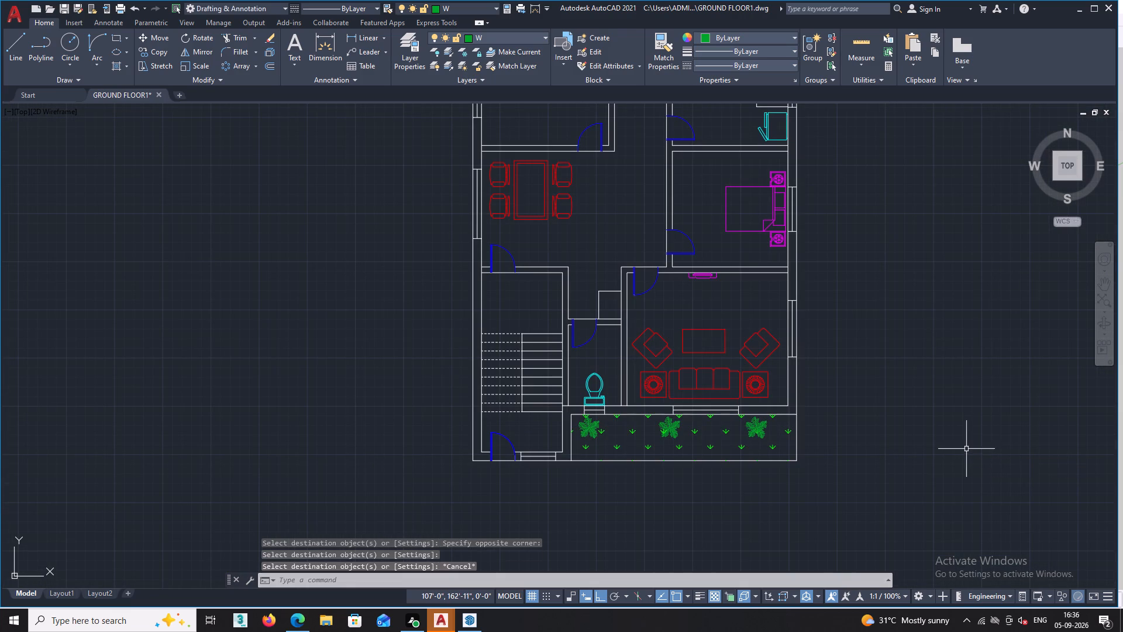
pyautogui.scroll(-2, 963, 438)
pyautogui.scroll(5, 835, 322)
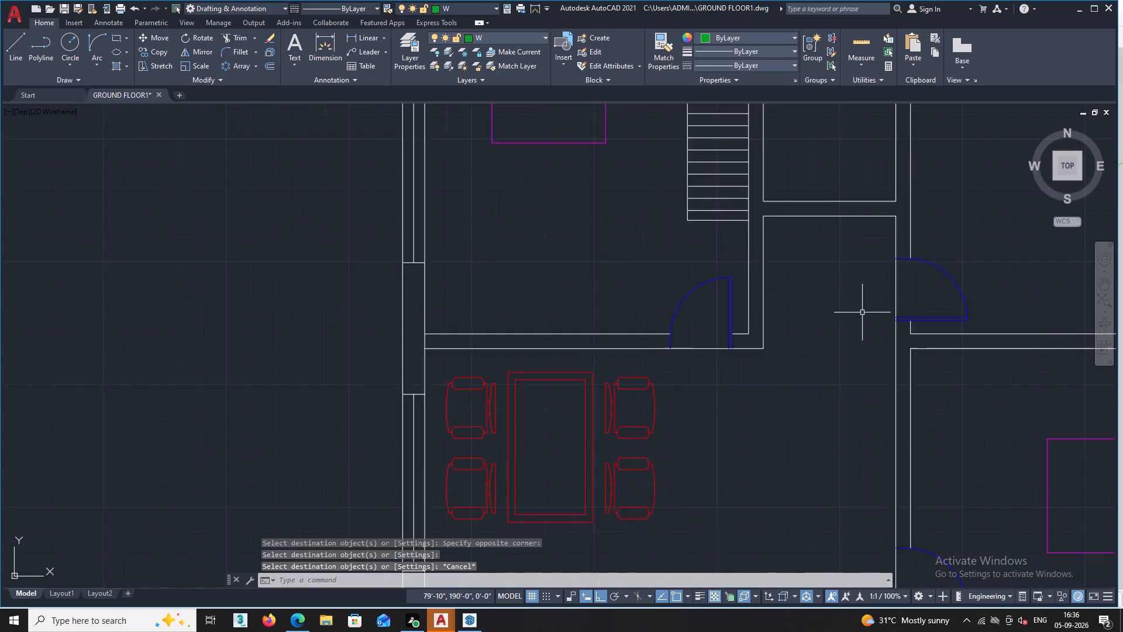
pyautogui.scroll(1, 862, 312)
pyautogui.scroll(-3, 862, 312)
pyautogui.scroll(-1, 846, 425)
pyautogui.moveTo(828, 405); pyautogui.dragTo(835, 322, button='middle')
pyautogui.scroll(7, 849, 443)
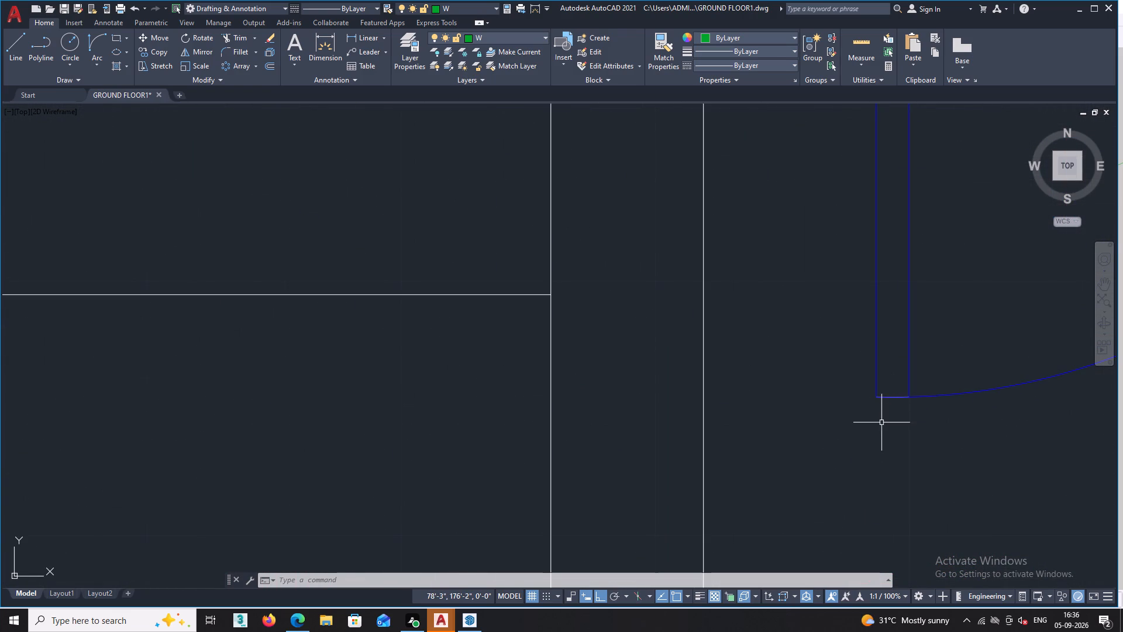
pyautogui.scroll(8, 891, 399)
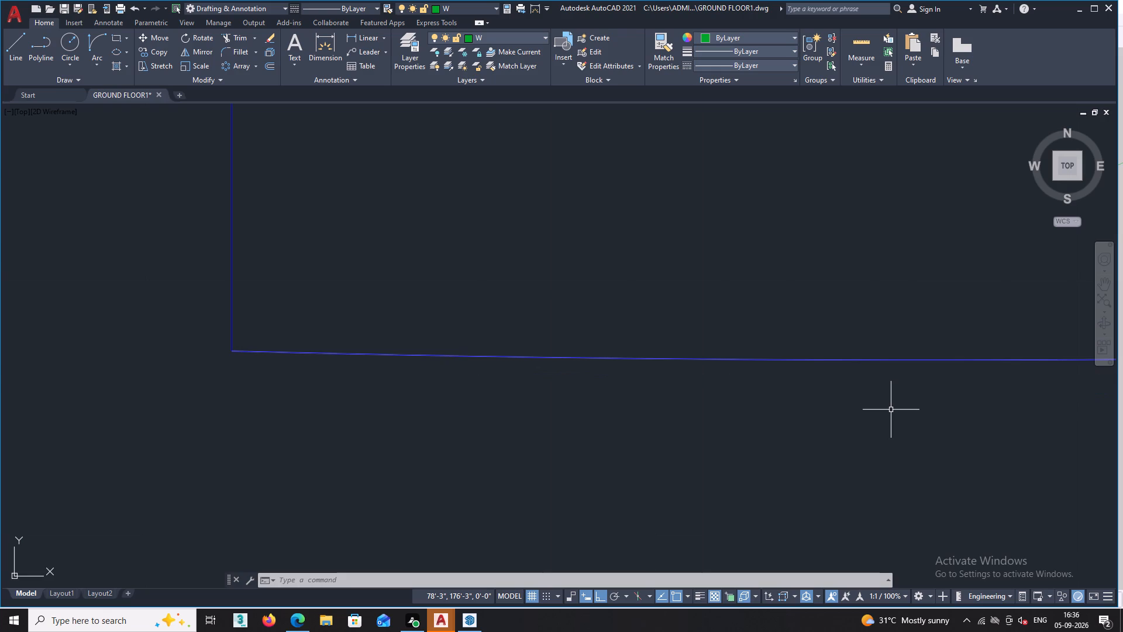
pyautogui.scroll(-16, 891, 410)
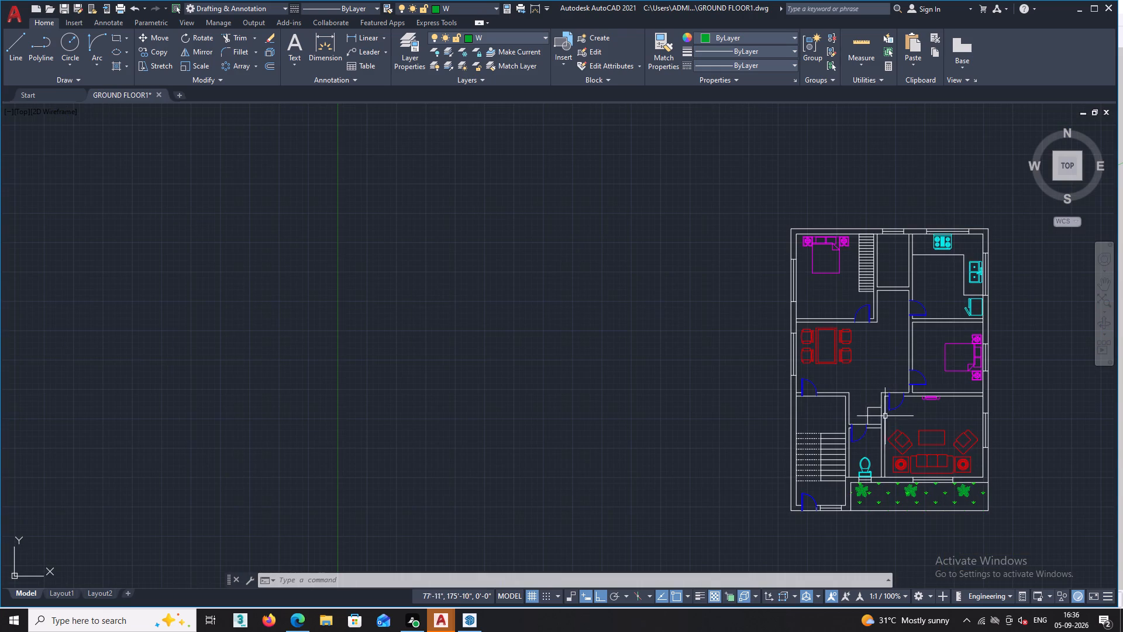
pyautogui.moveTo(860, 447); pyautogui.dragTo(612, 349, button='middle')
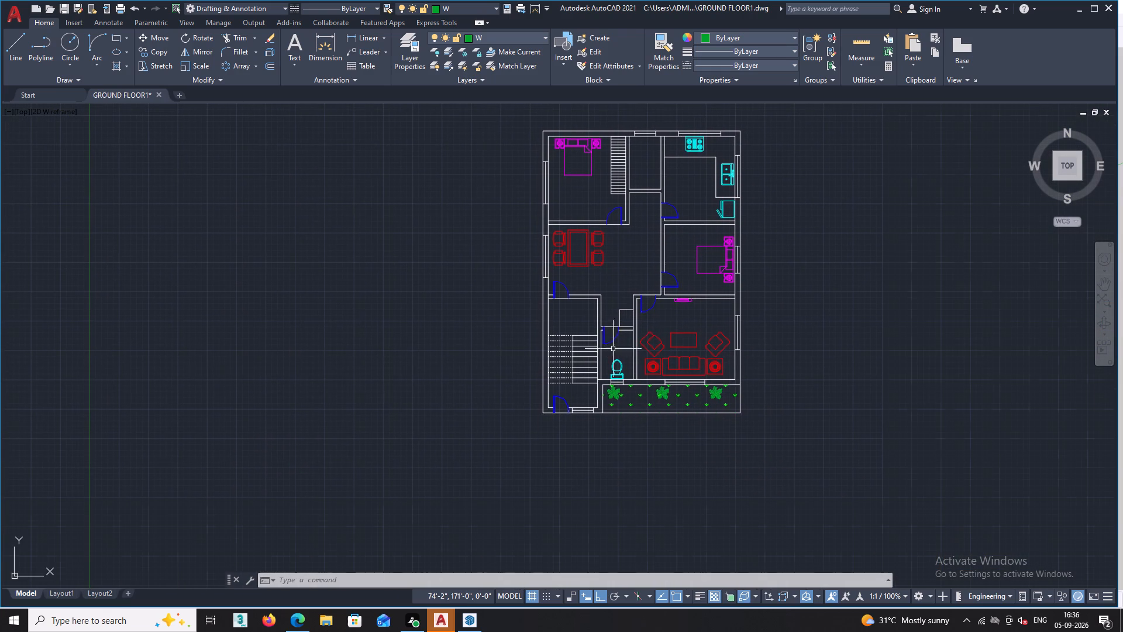
pyautogui.scroll(2, 646, 308)
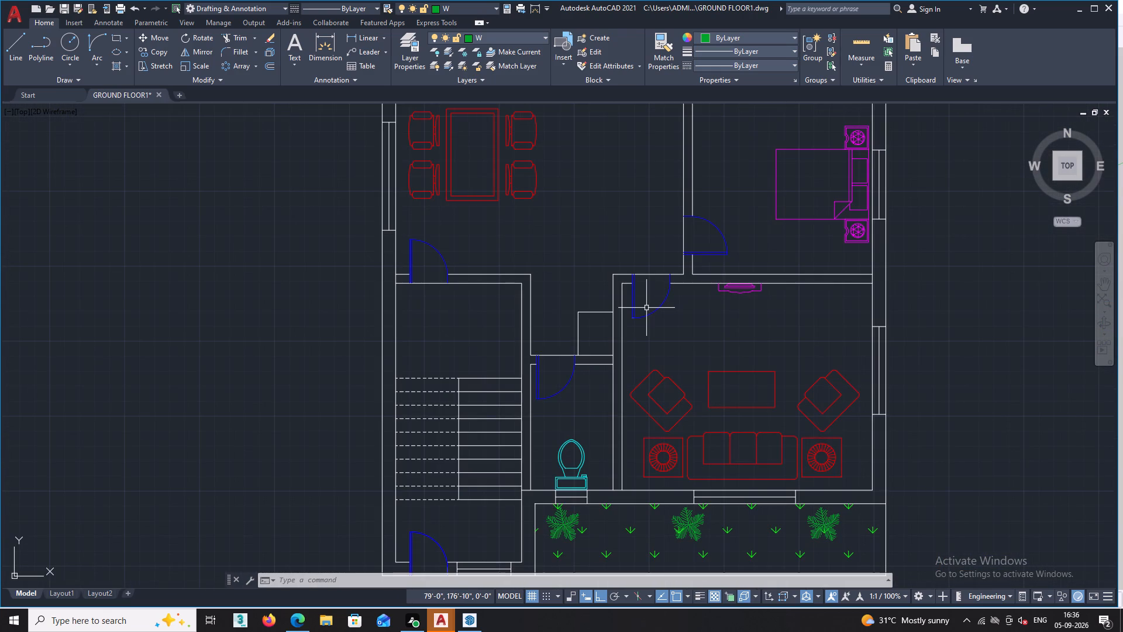
pyautogui.scroll(-1, 646, 308)
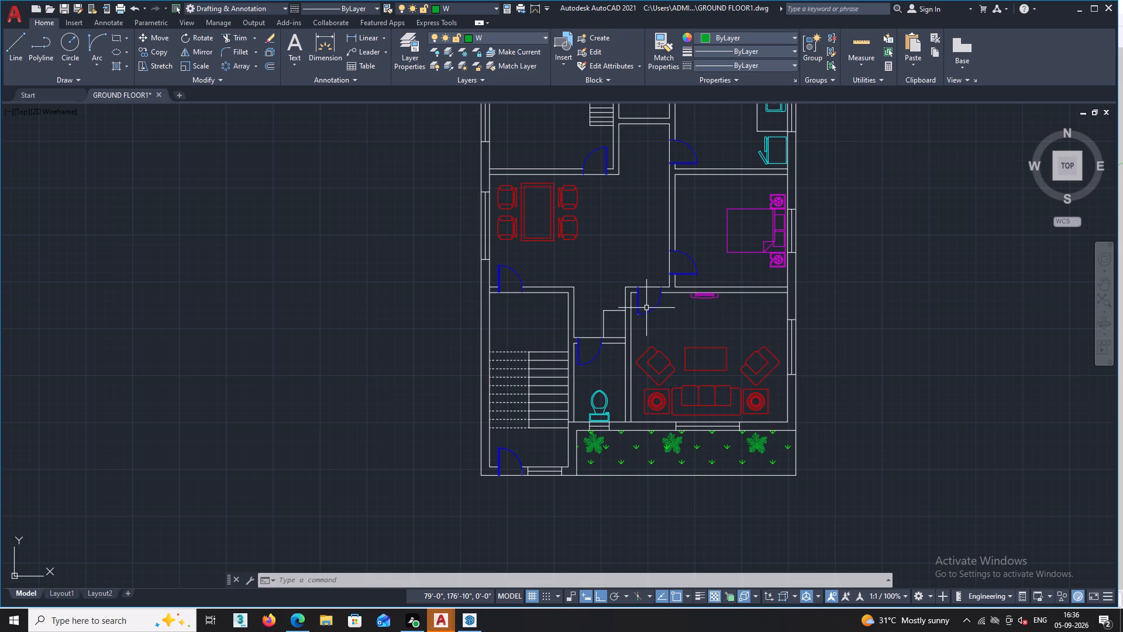
pyautogui.moveTo(642, 268); pyautogui.dragTo(627, 404, button='middle')
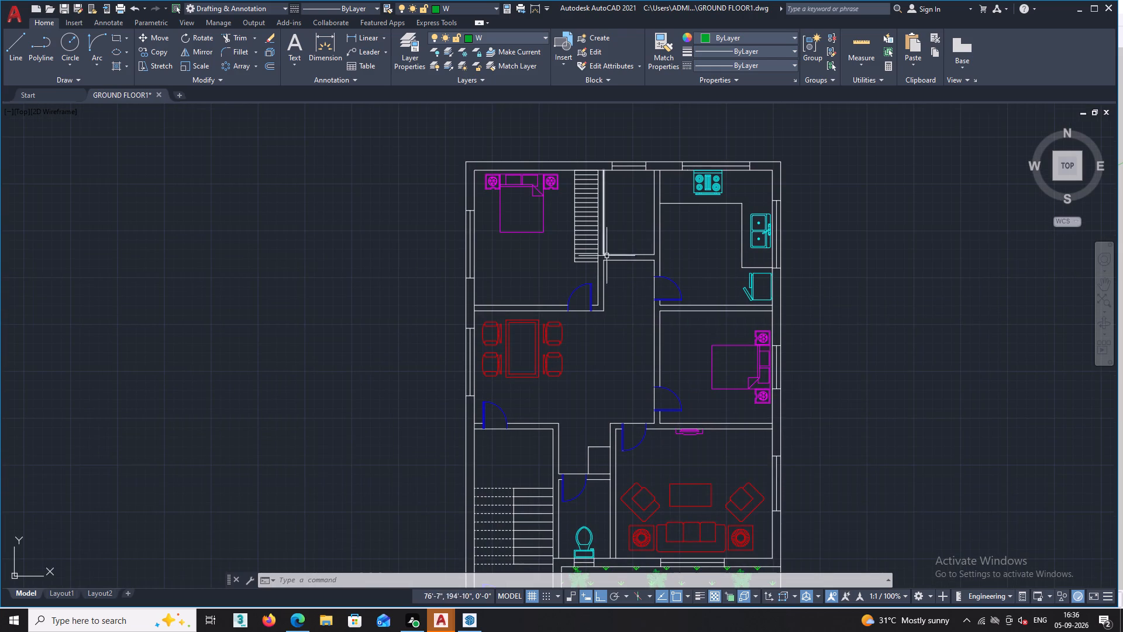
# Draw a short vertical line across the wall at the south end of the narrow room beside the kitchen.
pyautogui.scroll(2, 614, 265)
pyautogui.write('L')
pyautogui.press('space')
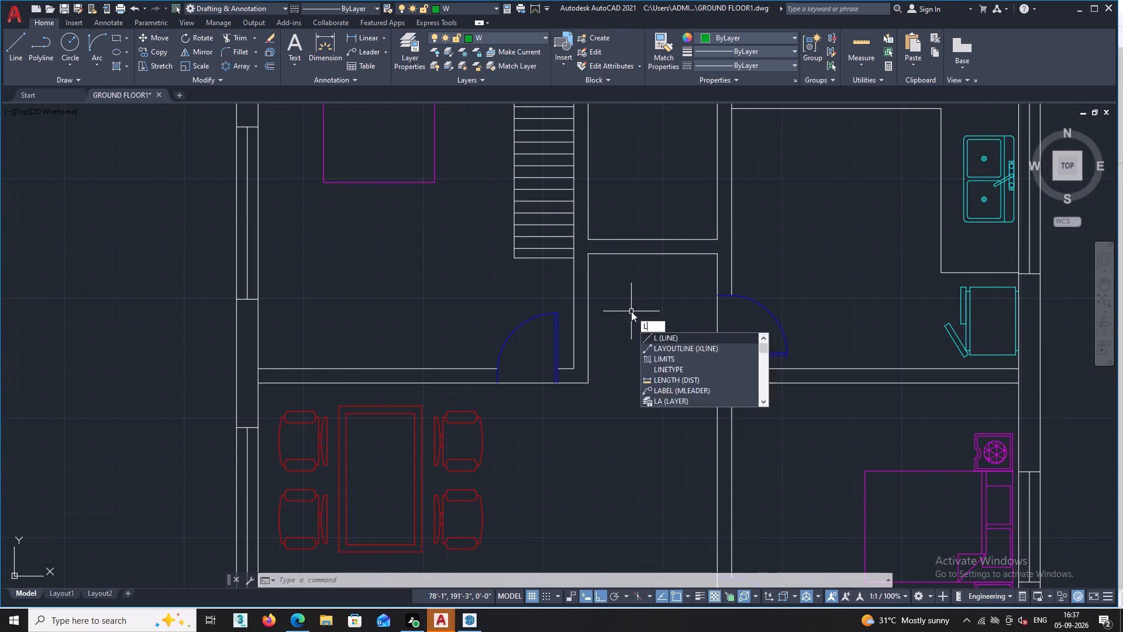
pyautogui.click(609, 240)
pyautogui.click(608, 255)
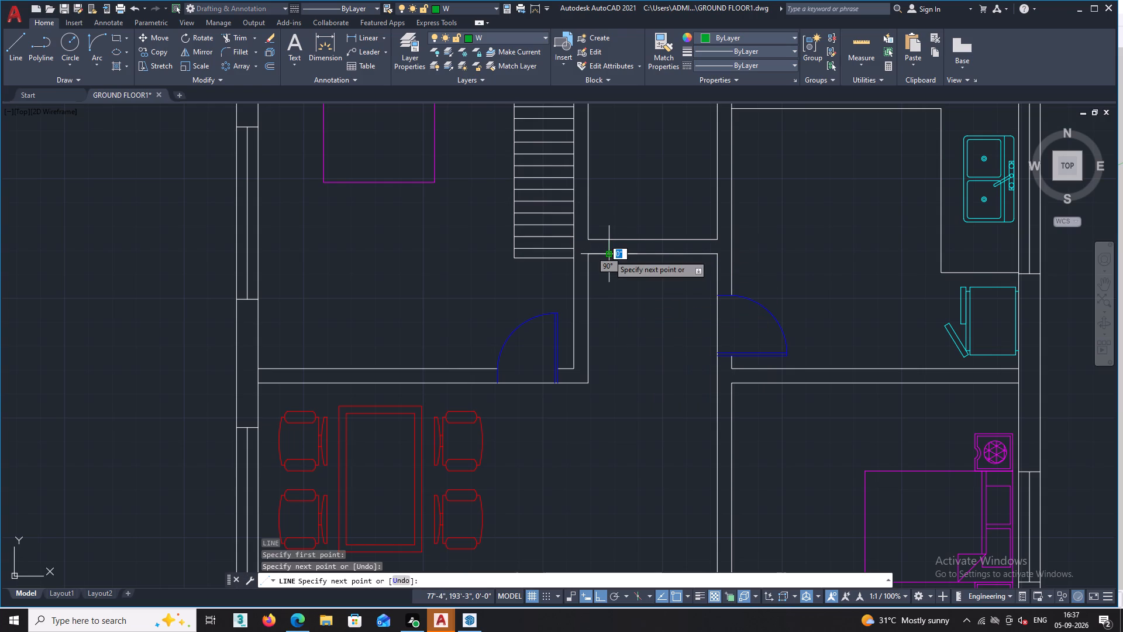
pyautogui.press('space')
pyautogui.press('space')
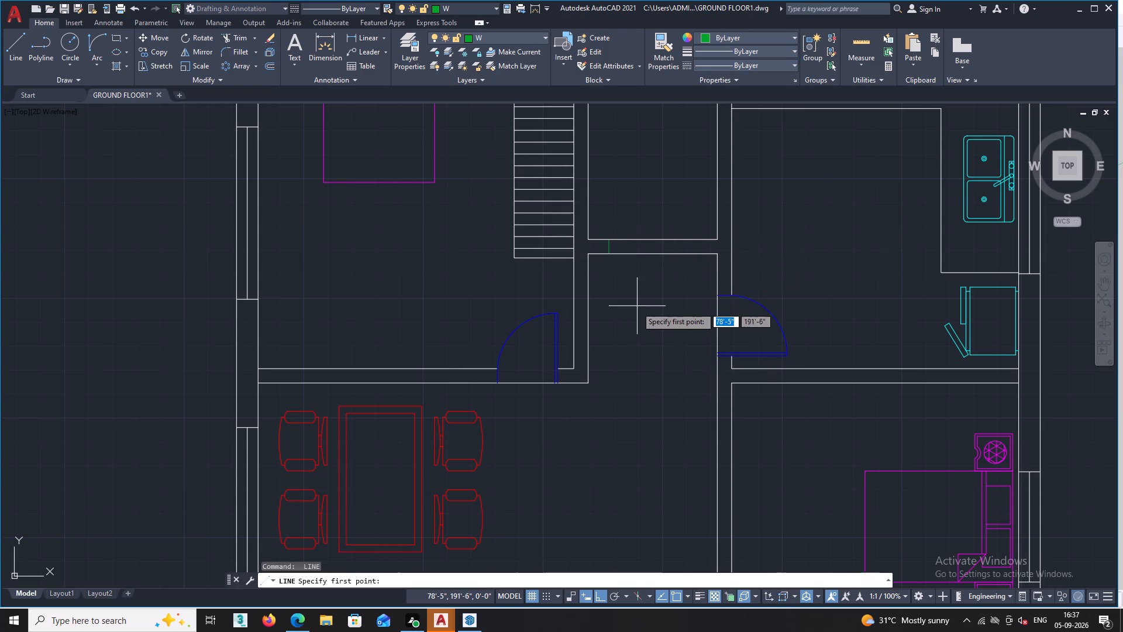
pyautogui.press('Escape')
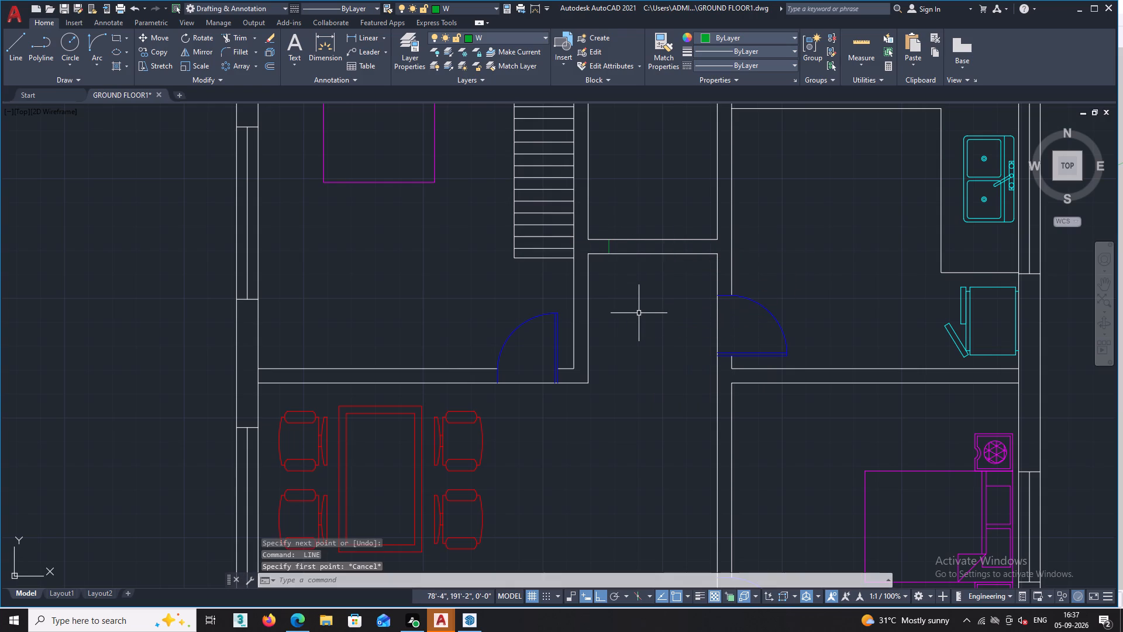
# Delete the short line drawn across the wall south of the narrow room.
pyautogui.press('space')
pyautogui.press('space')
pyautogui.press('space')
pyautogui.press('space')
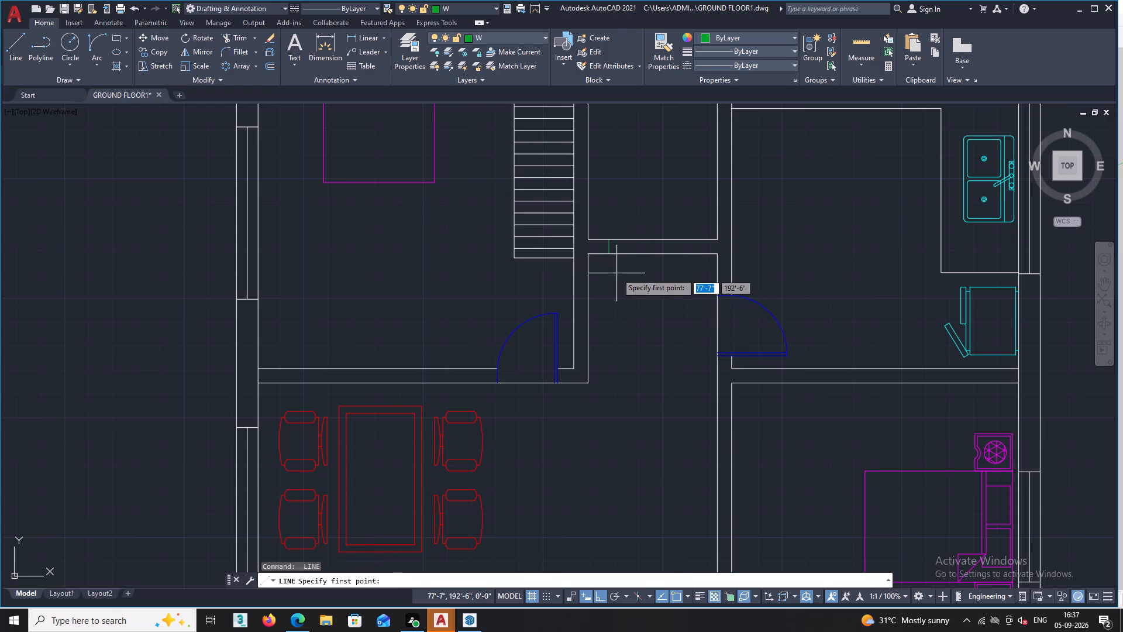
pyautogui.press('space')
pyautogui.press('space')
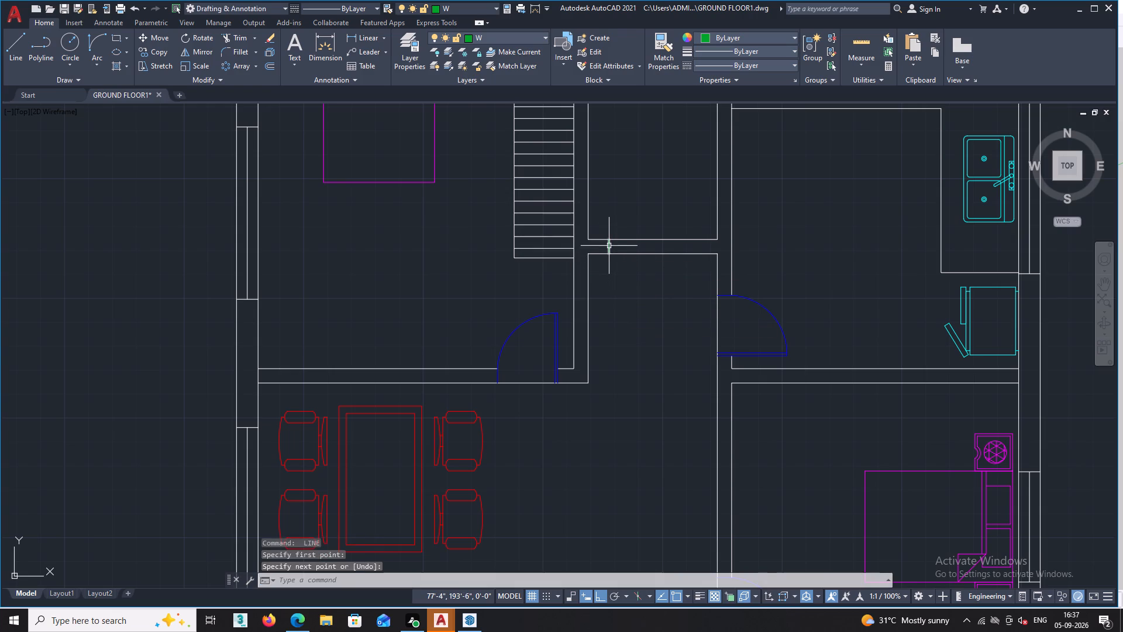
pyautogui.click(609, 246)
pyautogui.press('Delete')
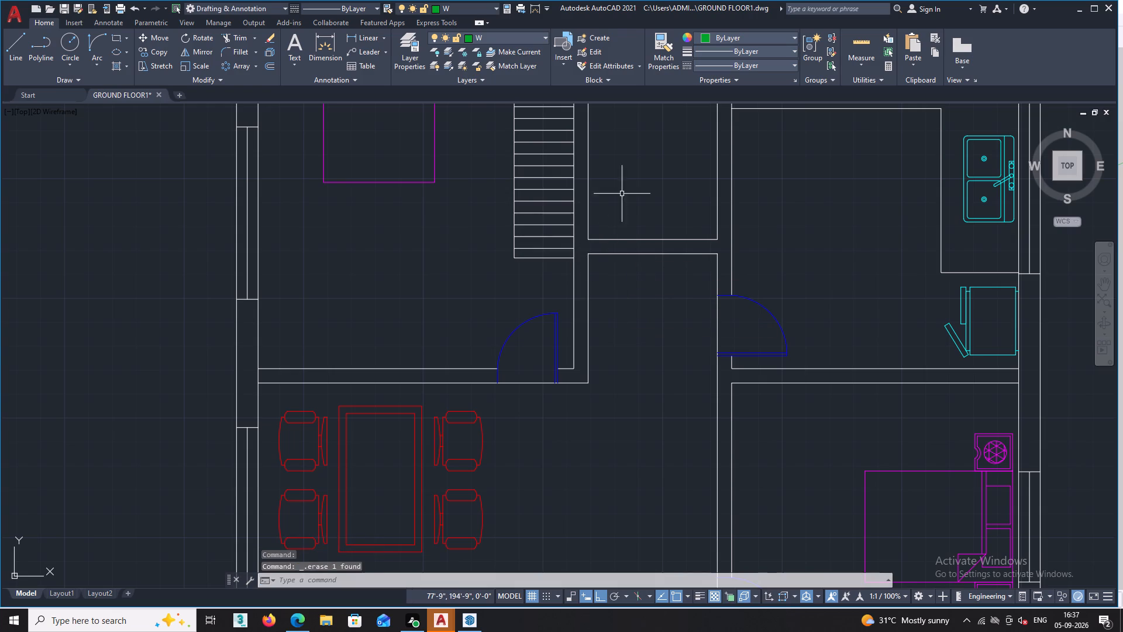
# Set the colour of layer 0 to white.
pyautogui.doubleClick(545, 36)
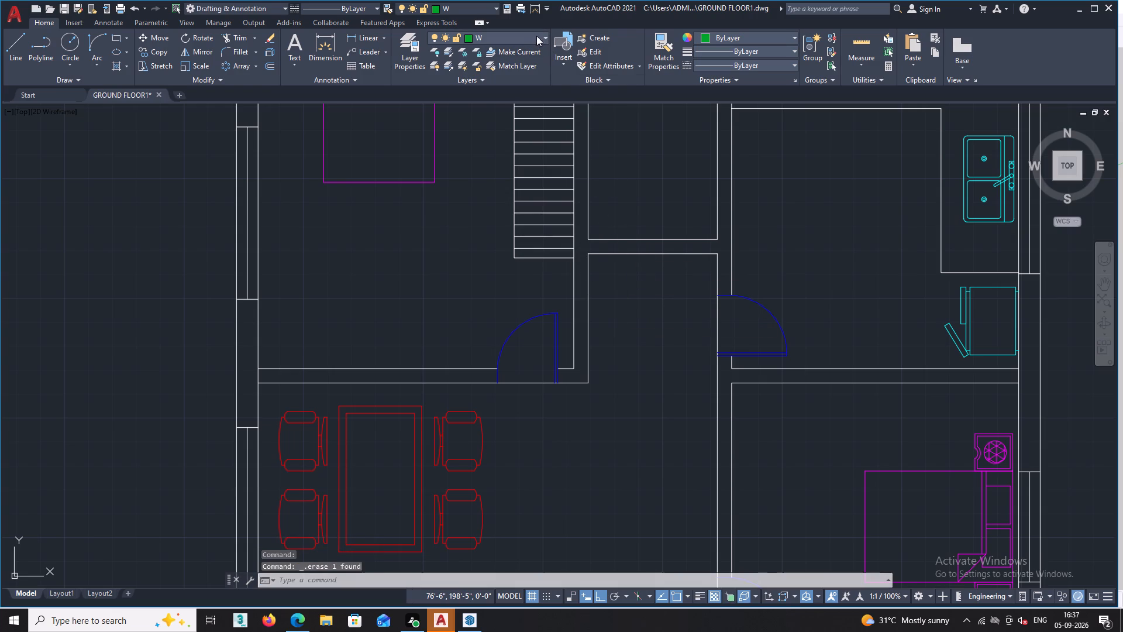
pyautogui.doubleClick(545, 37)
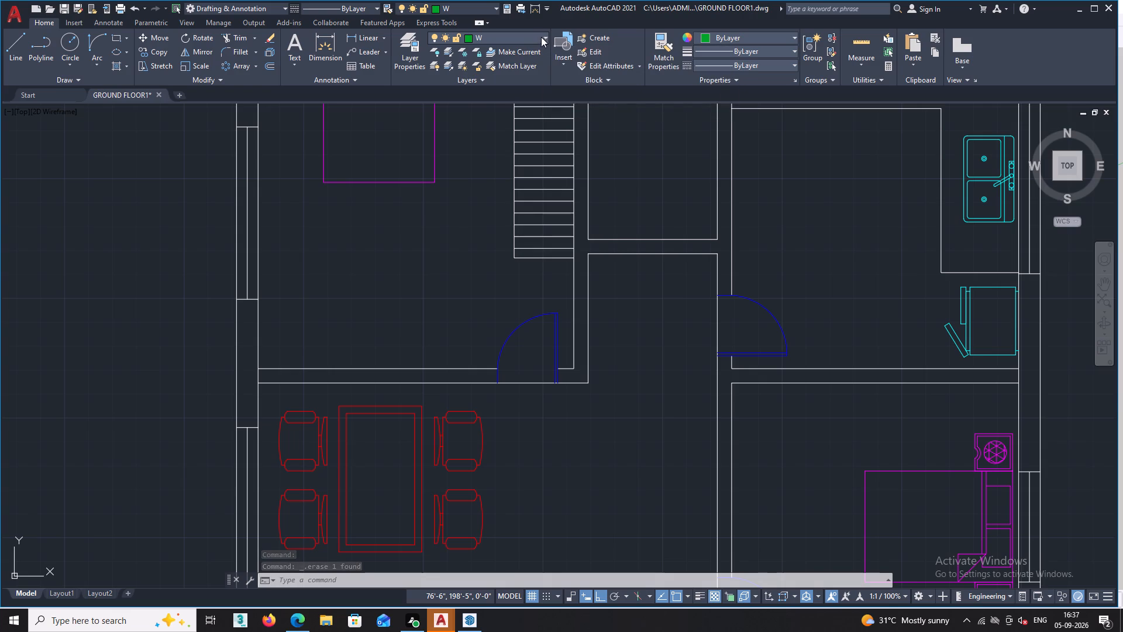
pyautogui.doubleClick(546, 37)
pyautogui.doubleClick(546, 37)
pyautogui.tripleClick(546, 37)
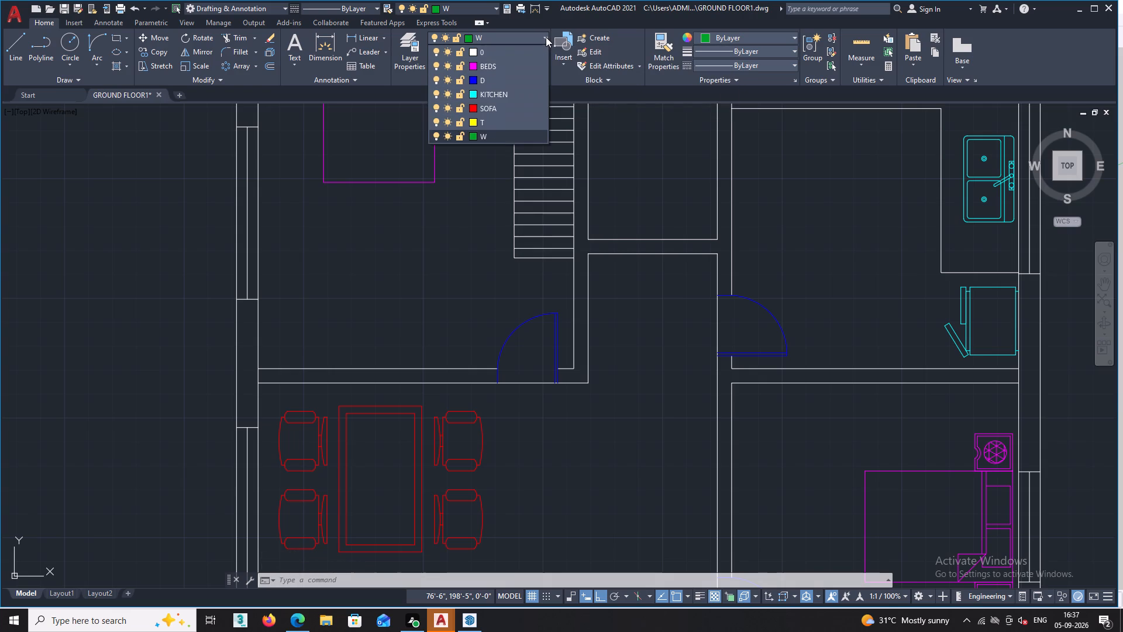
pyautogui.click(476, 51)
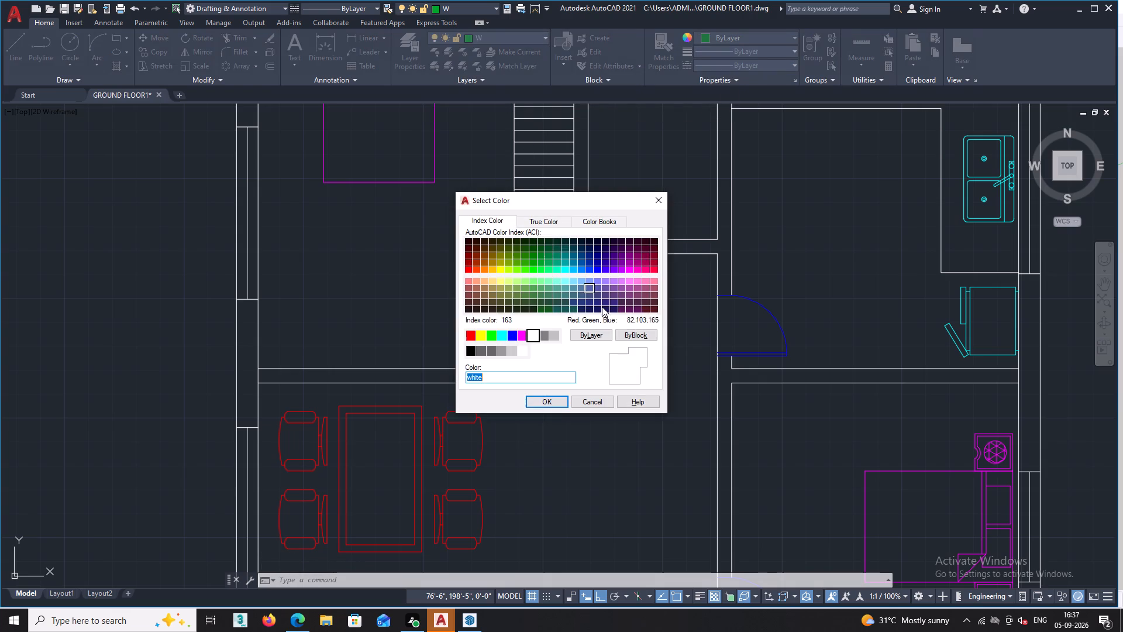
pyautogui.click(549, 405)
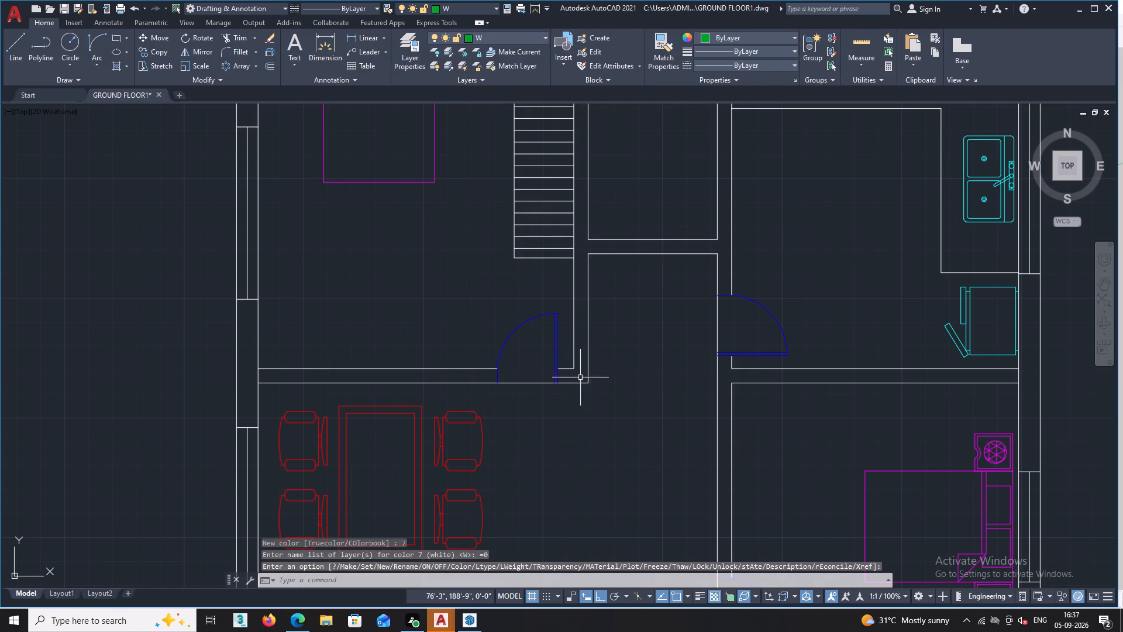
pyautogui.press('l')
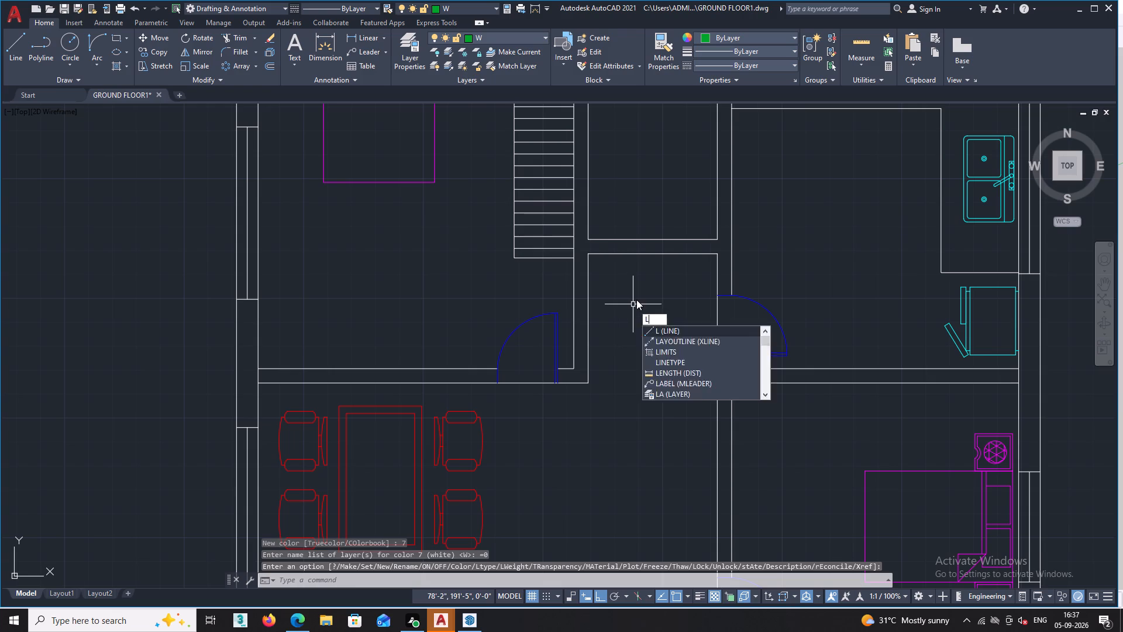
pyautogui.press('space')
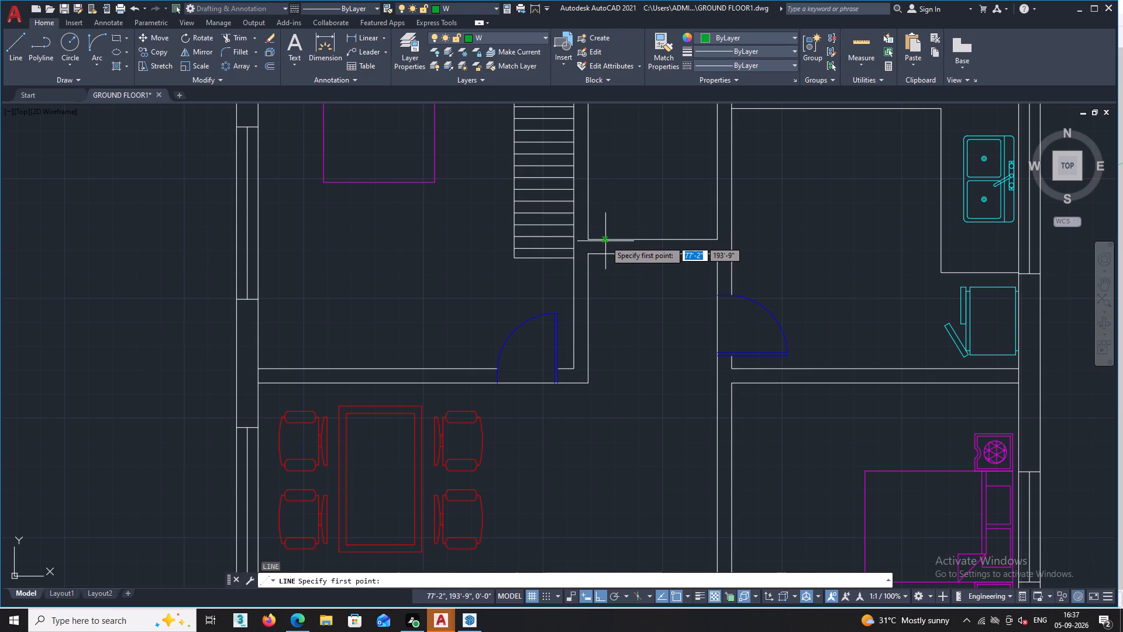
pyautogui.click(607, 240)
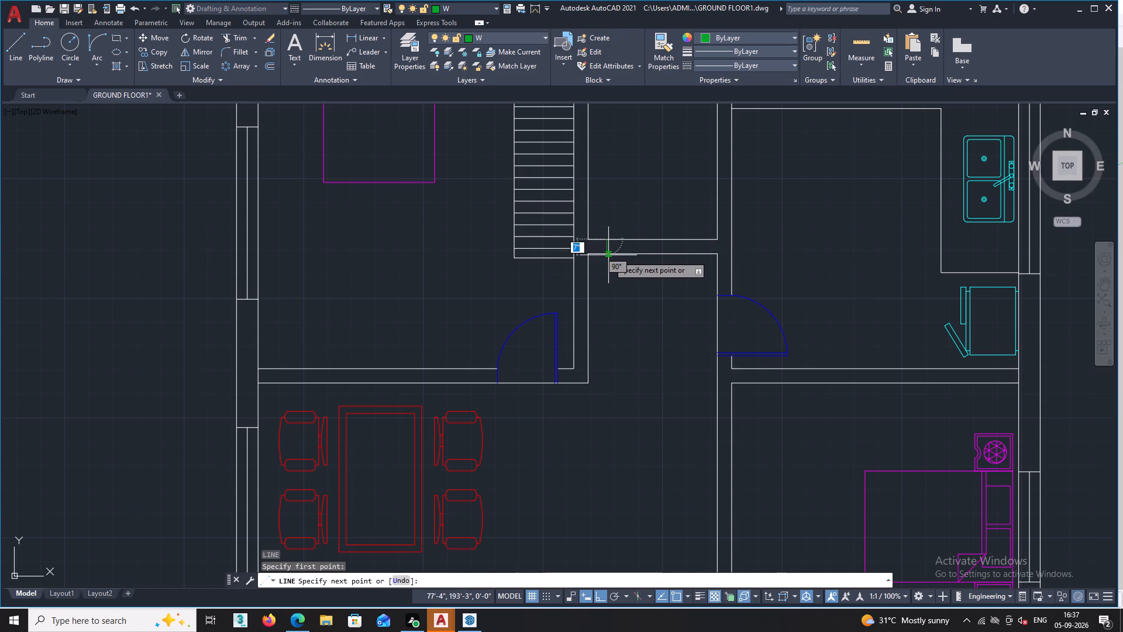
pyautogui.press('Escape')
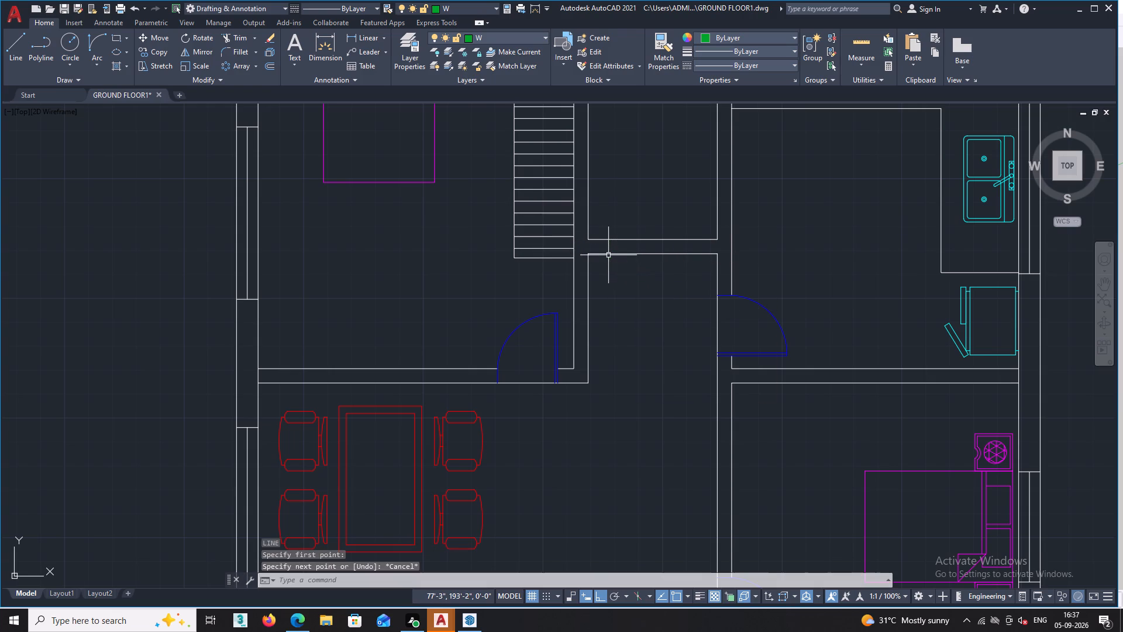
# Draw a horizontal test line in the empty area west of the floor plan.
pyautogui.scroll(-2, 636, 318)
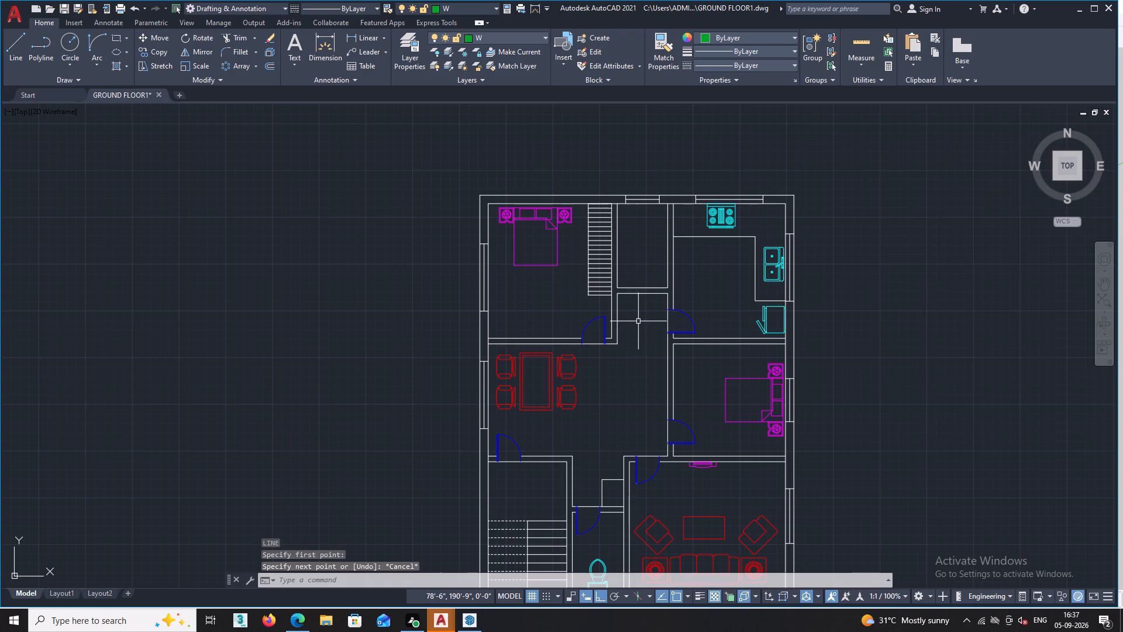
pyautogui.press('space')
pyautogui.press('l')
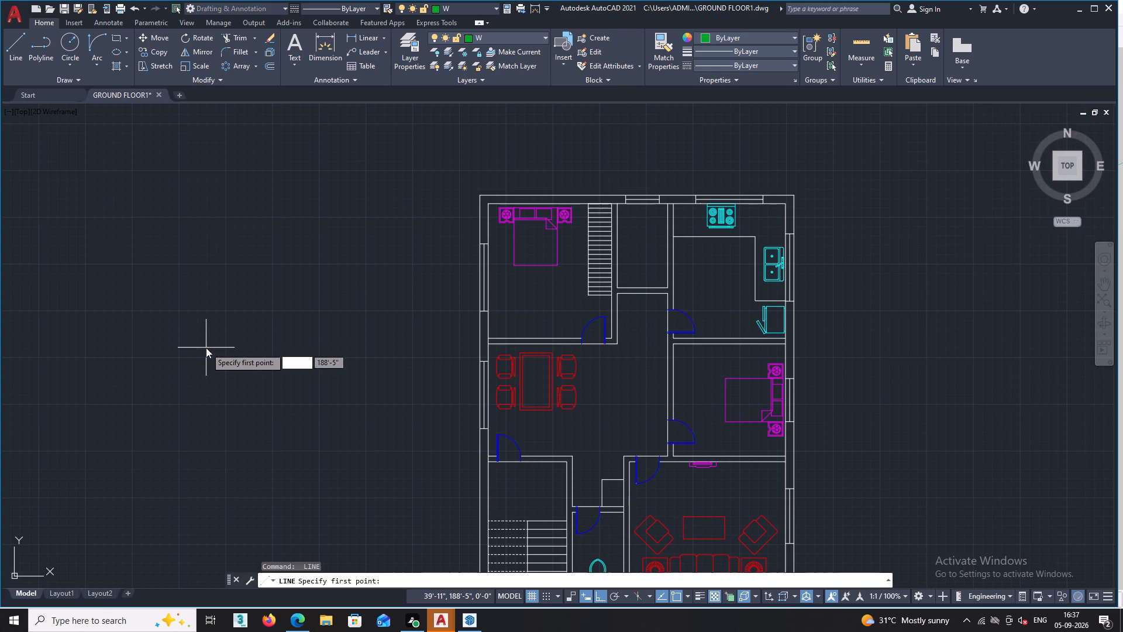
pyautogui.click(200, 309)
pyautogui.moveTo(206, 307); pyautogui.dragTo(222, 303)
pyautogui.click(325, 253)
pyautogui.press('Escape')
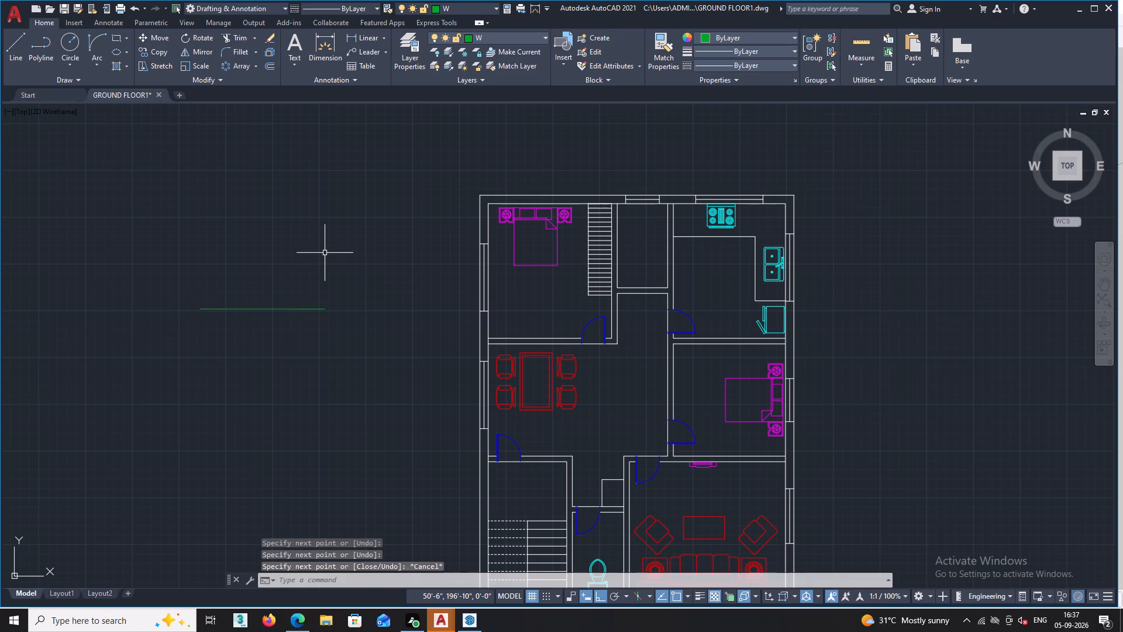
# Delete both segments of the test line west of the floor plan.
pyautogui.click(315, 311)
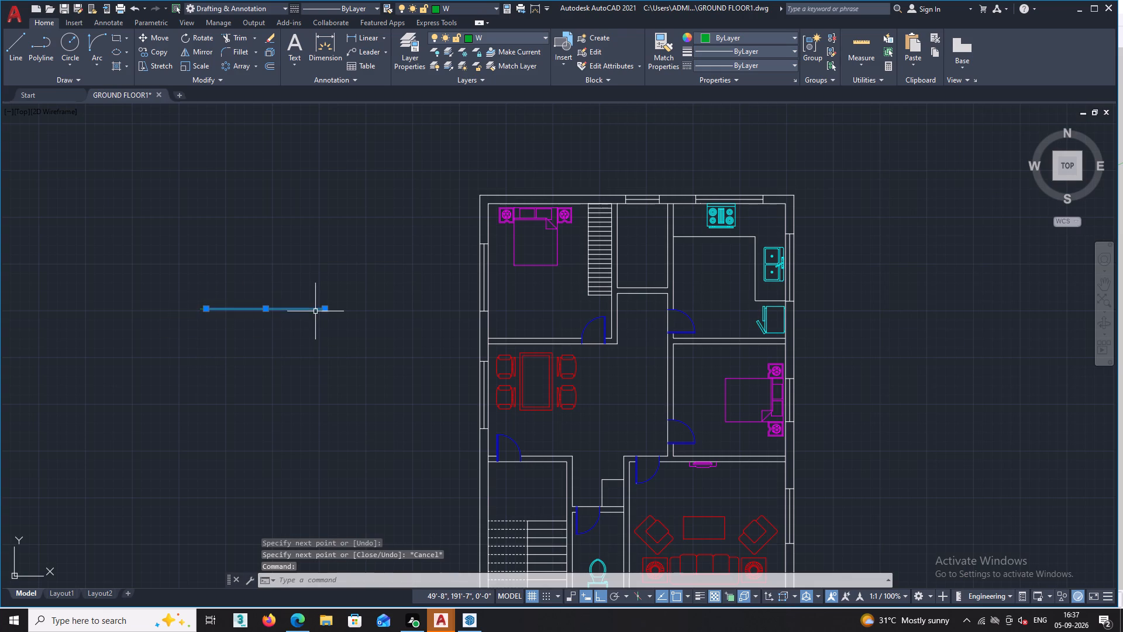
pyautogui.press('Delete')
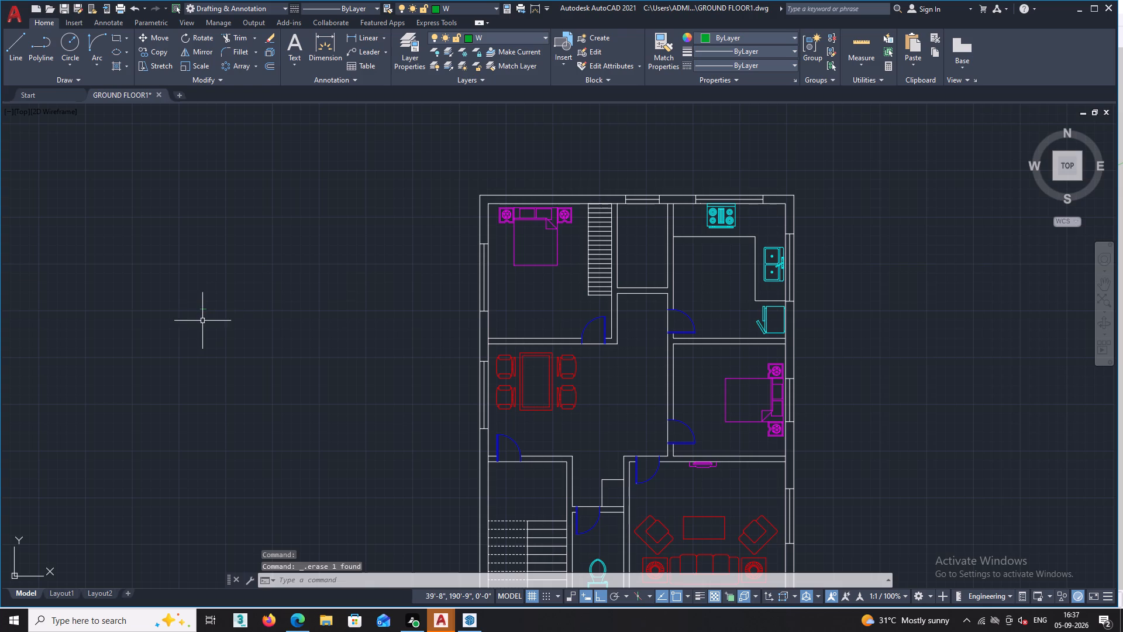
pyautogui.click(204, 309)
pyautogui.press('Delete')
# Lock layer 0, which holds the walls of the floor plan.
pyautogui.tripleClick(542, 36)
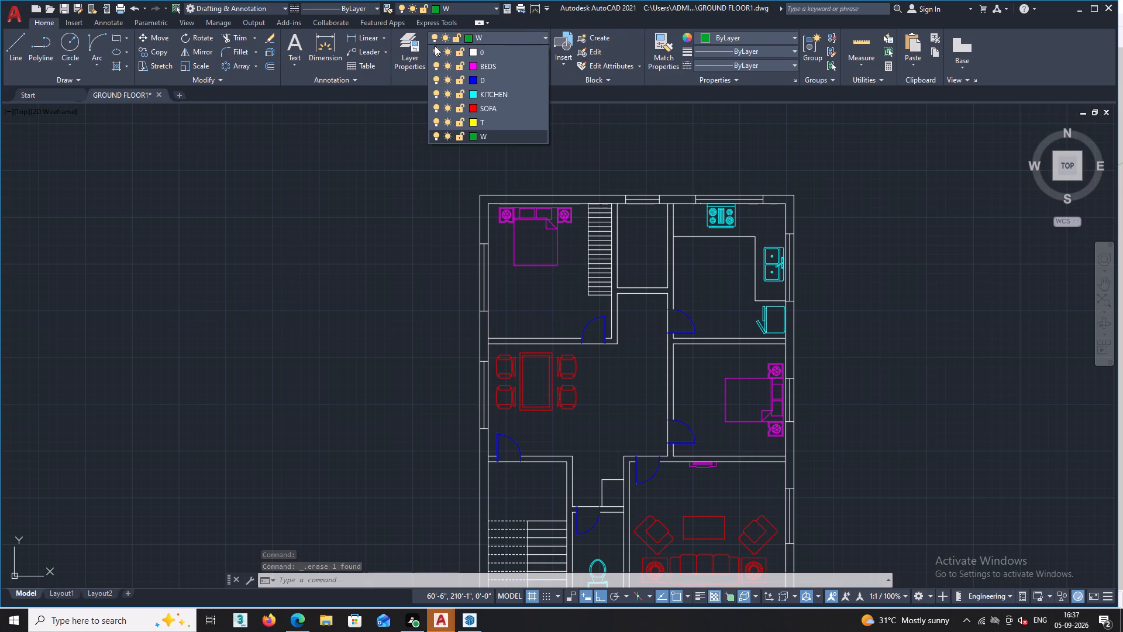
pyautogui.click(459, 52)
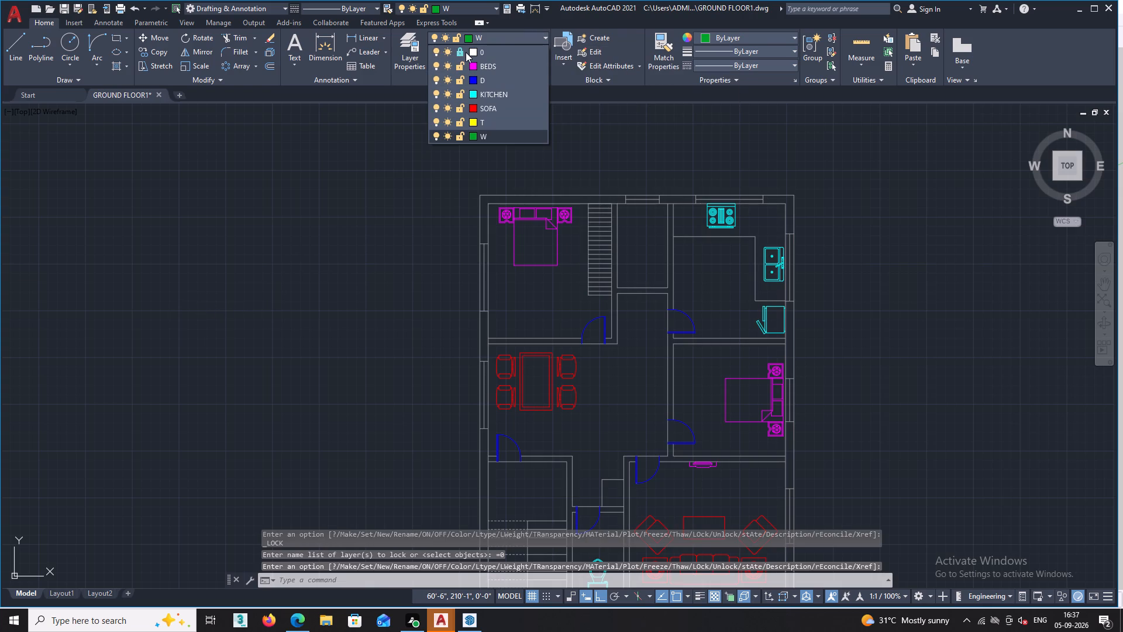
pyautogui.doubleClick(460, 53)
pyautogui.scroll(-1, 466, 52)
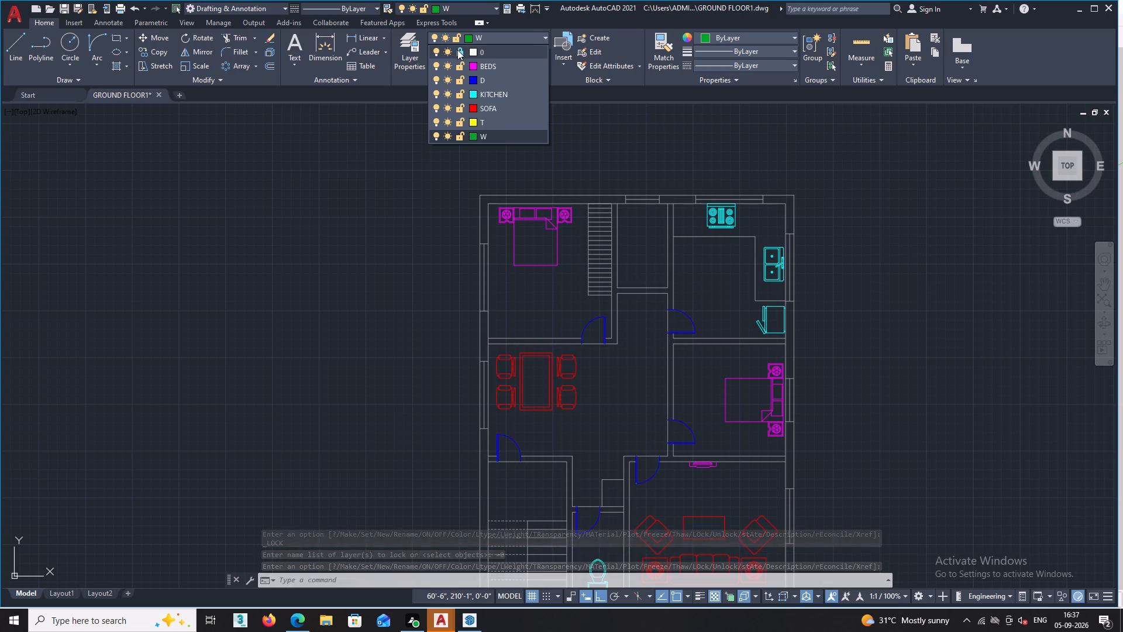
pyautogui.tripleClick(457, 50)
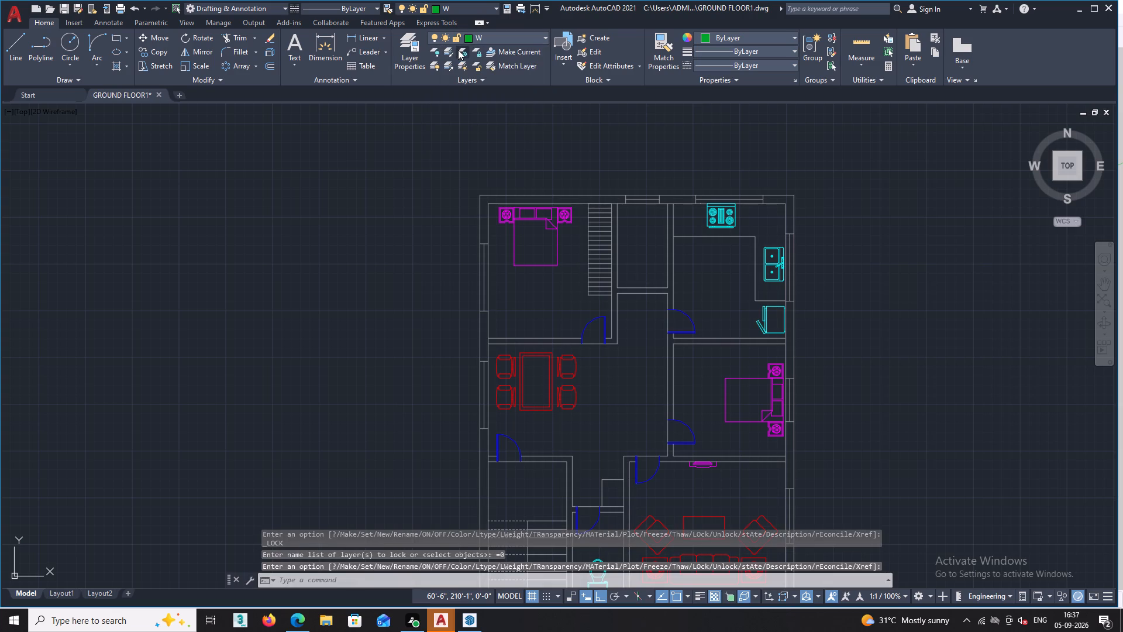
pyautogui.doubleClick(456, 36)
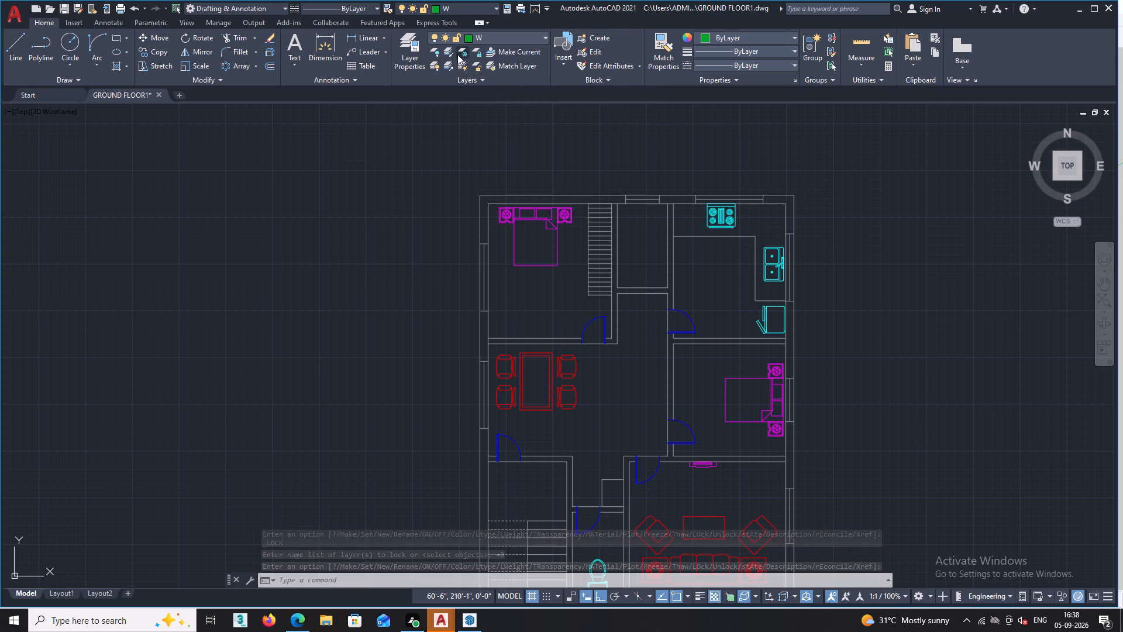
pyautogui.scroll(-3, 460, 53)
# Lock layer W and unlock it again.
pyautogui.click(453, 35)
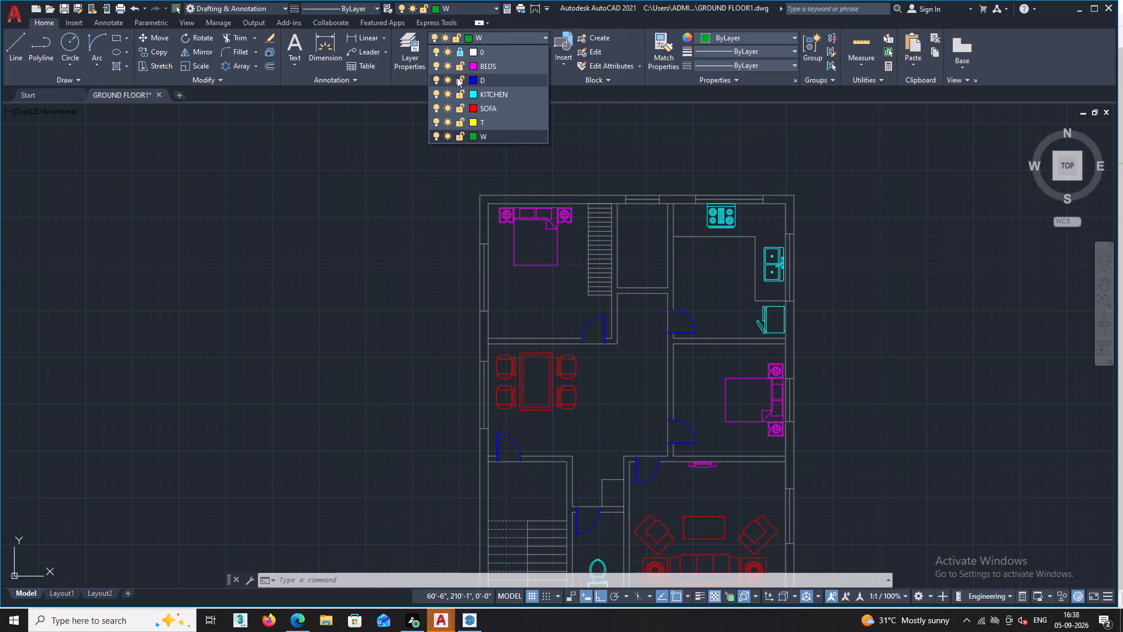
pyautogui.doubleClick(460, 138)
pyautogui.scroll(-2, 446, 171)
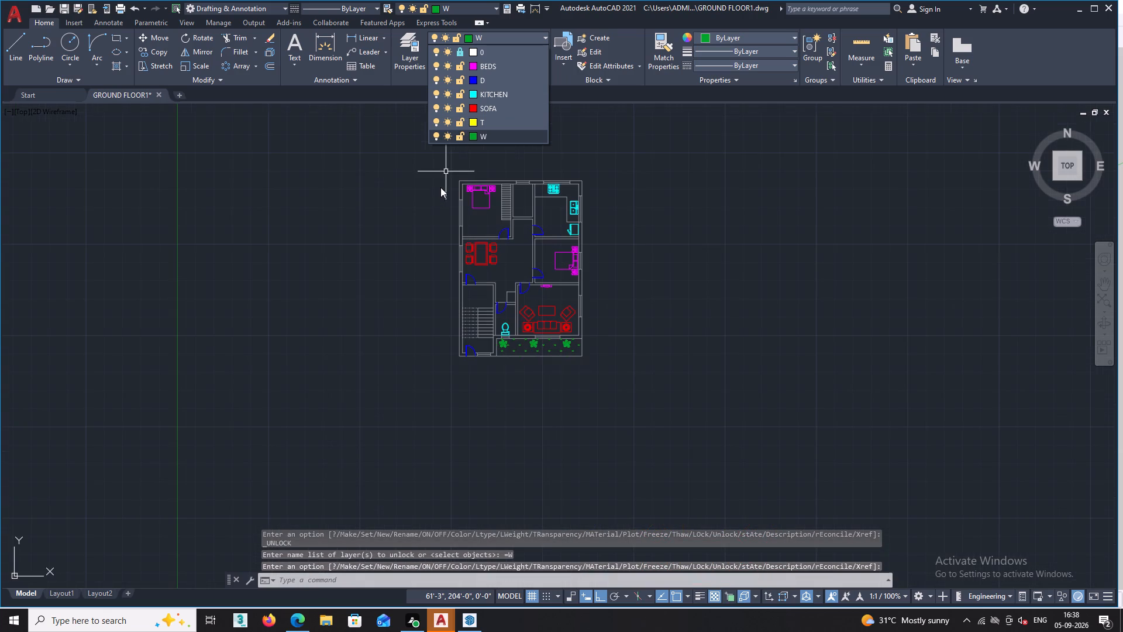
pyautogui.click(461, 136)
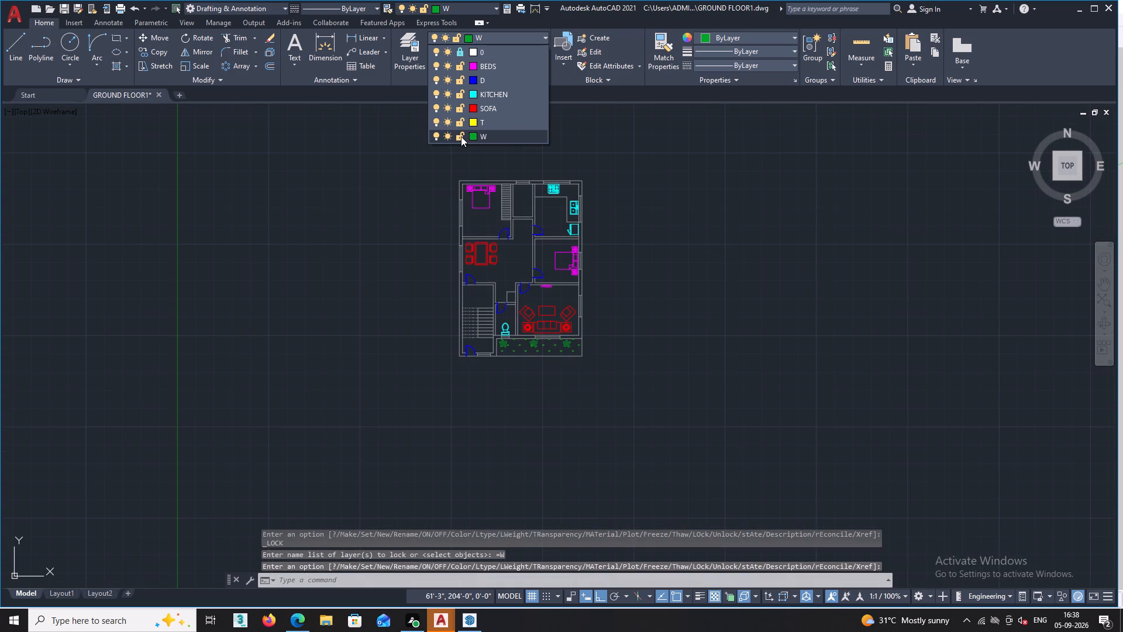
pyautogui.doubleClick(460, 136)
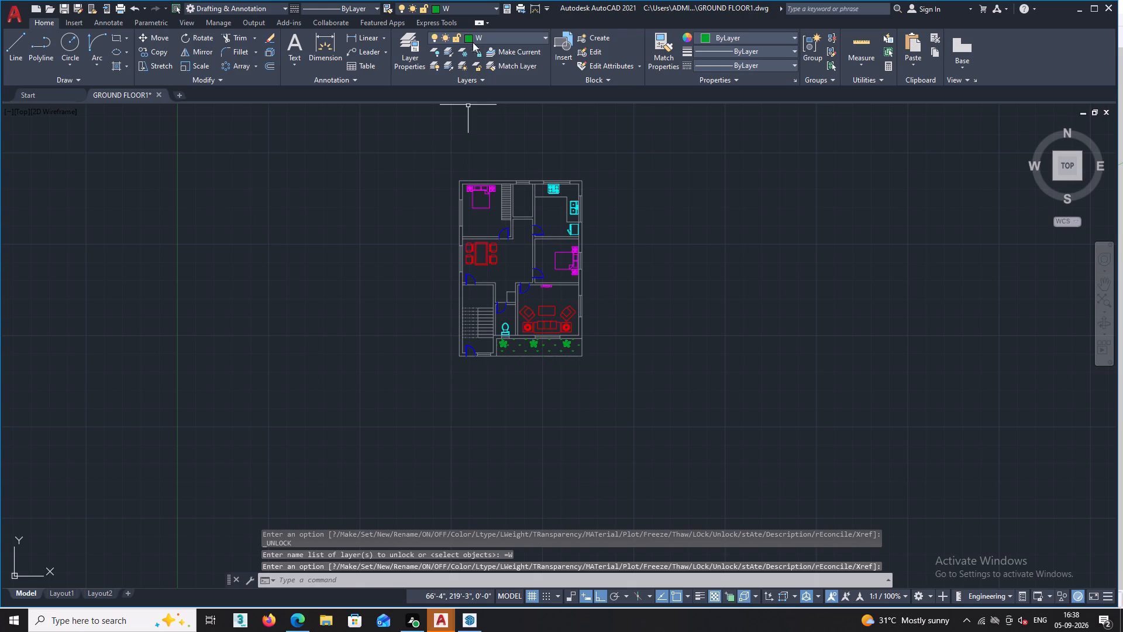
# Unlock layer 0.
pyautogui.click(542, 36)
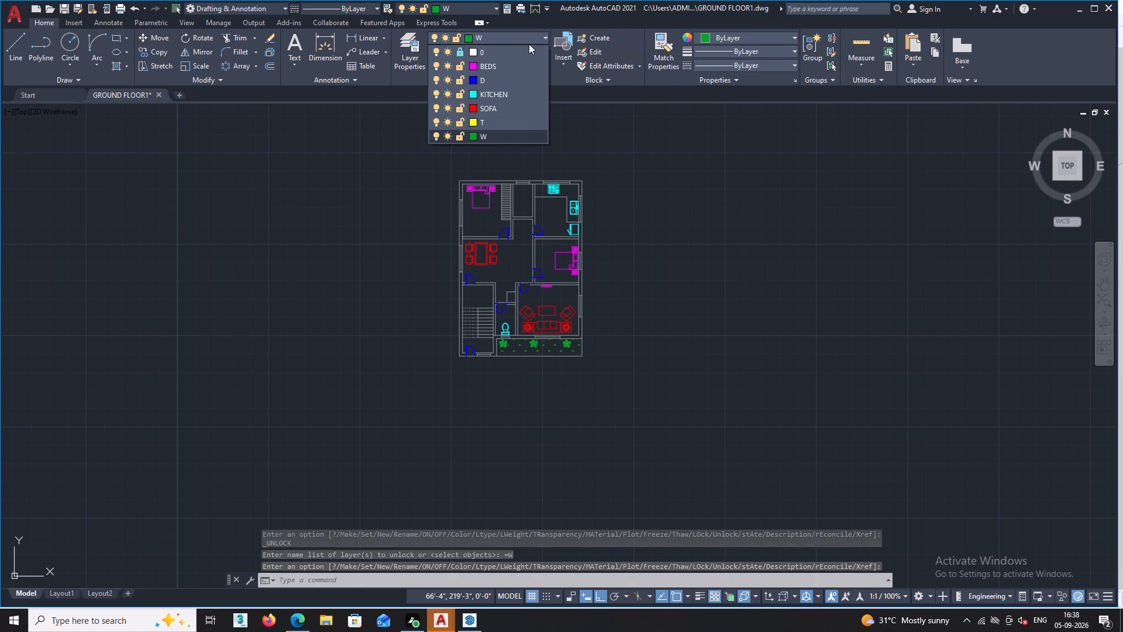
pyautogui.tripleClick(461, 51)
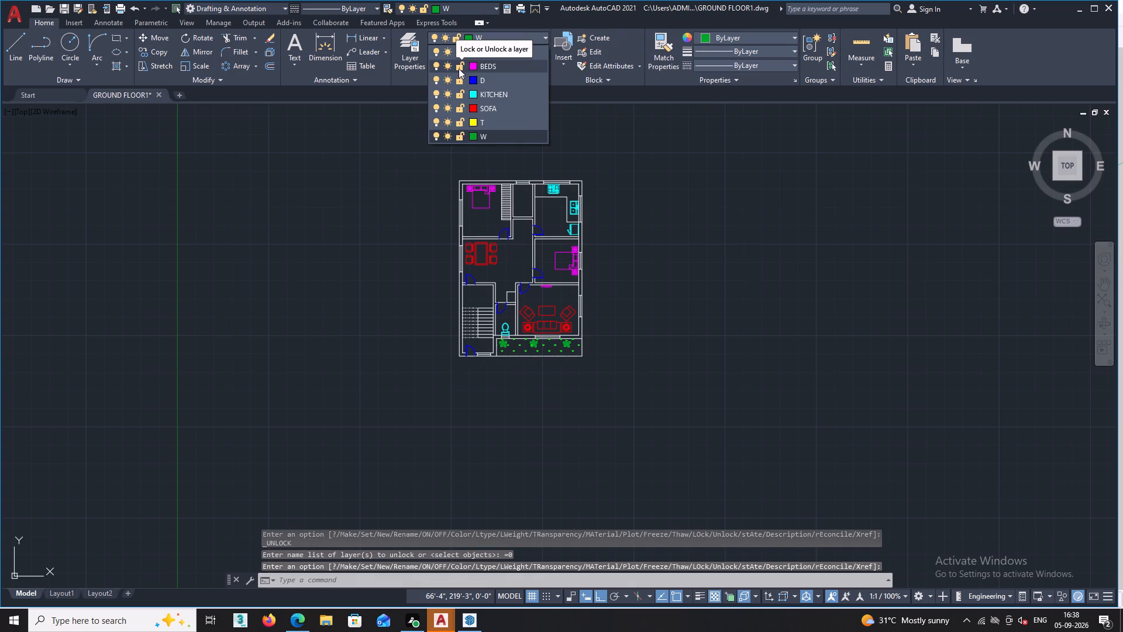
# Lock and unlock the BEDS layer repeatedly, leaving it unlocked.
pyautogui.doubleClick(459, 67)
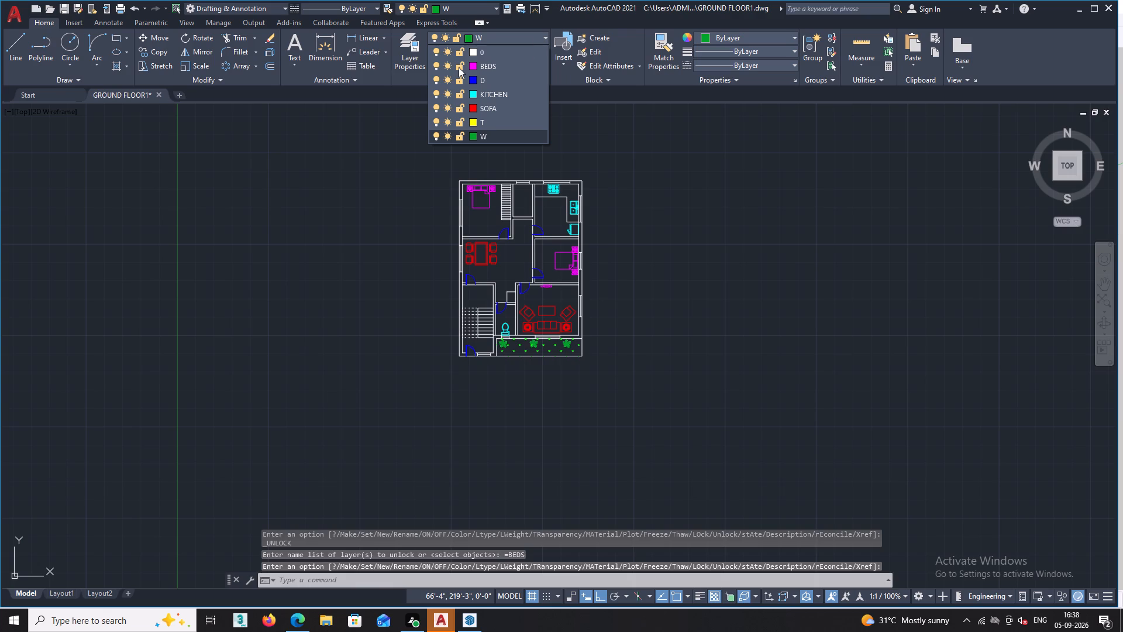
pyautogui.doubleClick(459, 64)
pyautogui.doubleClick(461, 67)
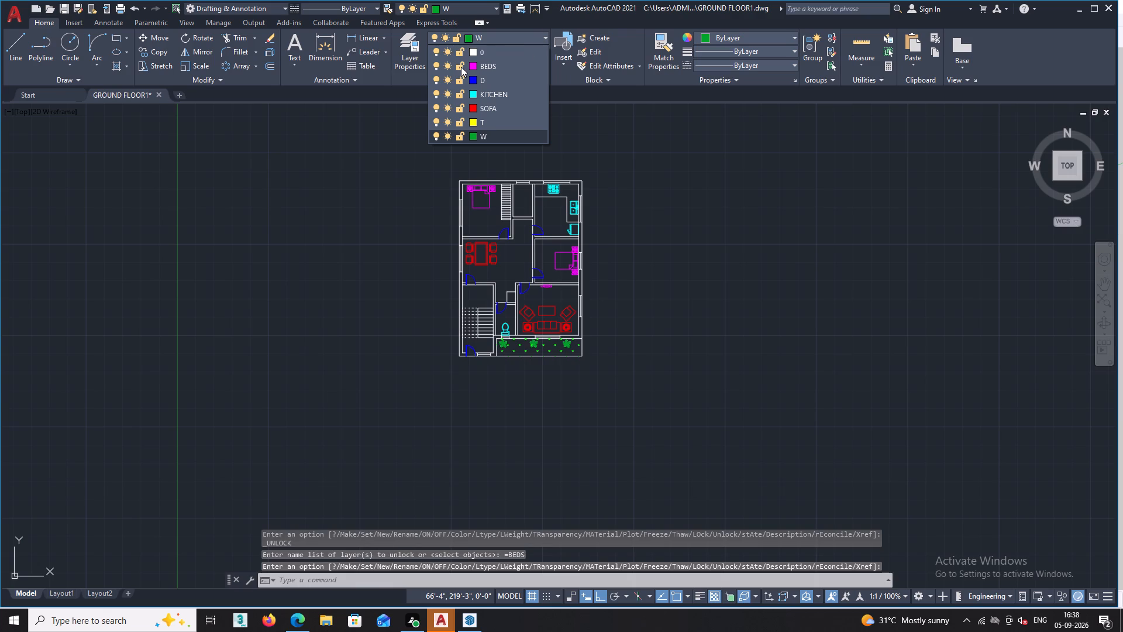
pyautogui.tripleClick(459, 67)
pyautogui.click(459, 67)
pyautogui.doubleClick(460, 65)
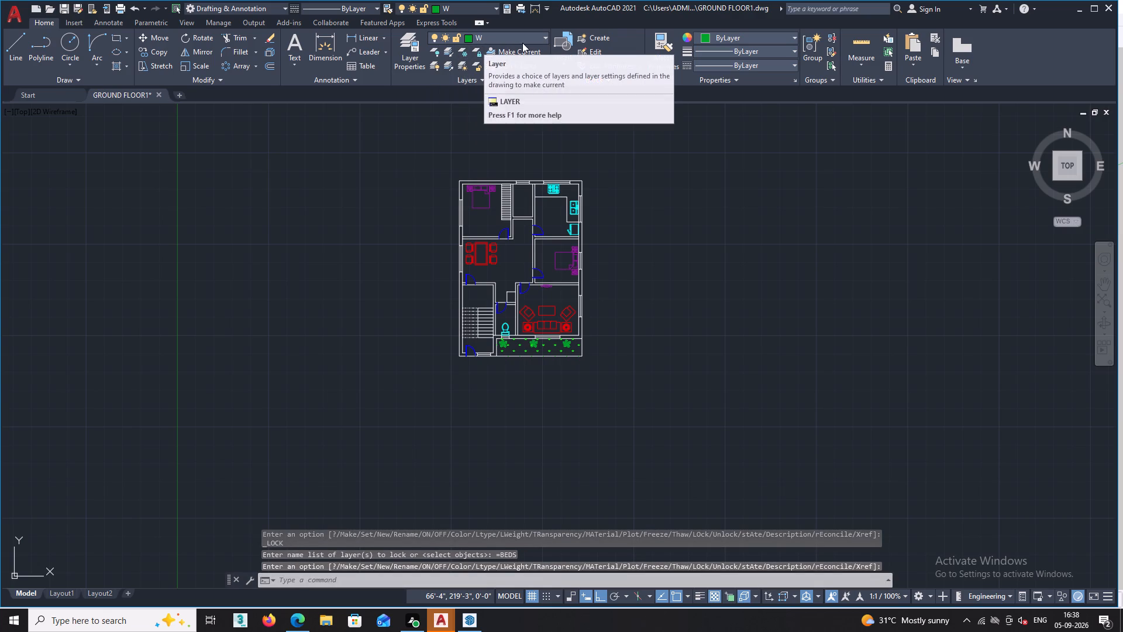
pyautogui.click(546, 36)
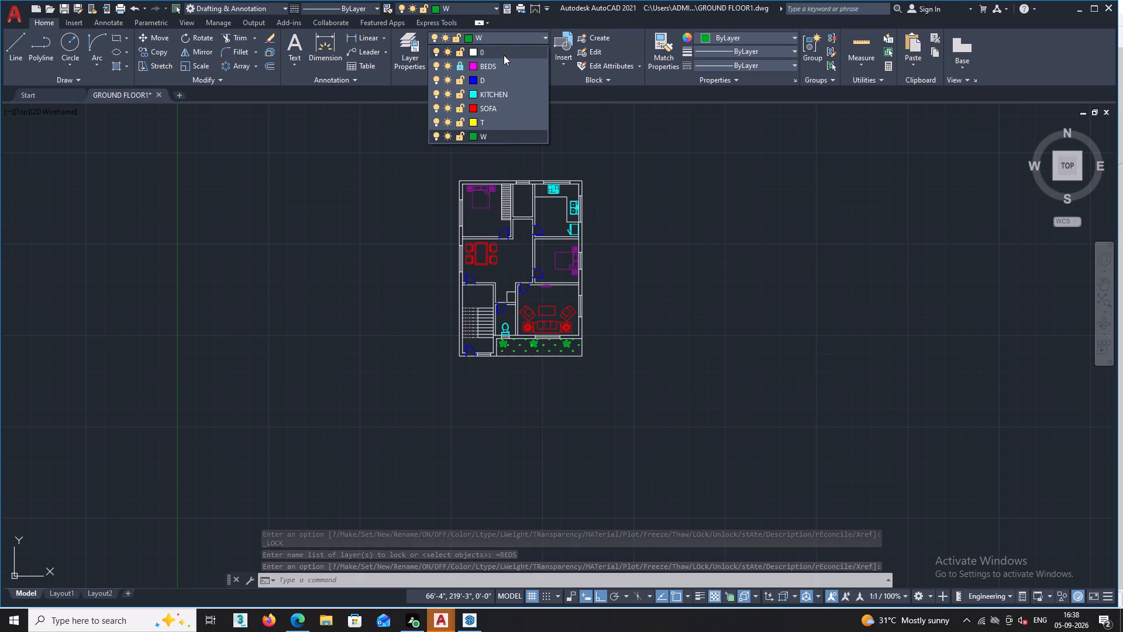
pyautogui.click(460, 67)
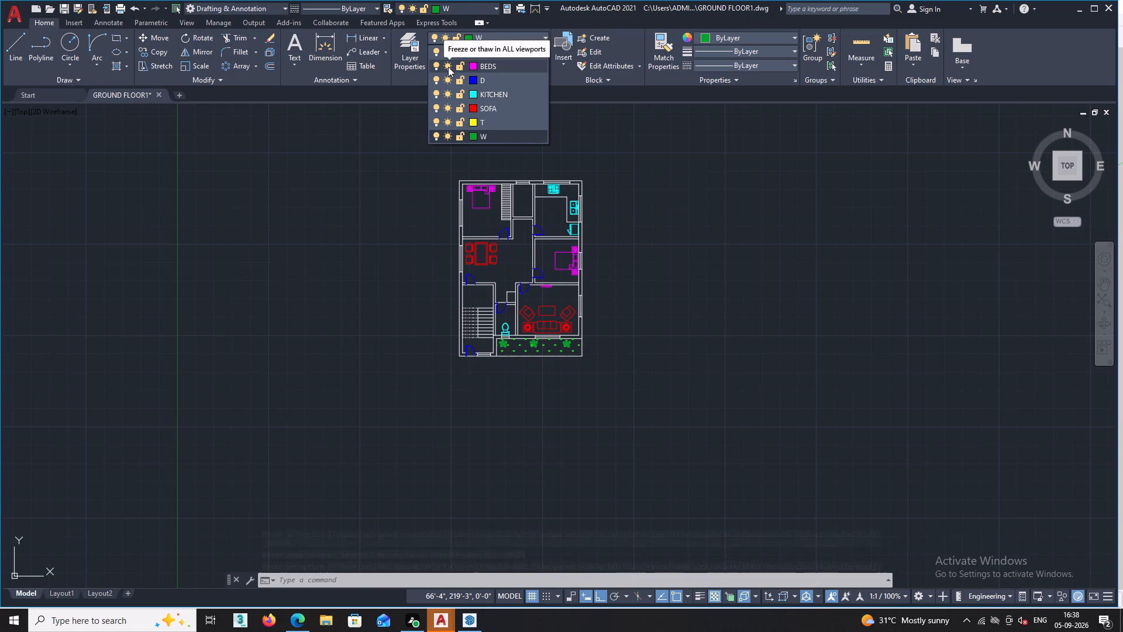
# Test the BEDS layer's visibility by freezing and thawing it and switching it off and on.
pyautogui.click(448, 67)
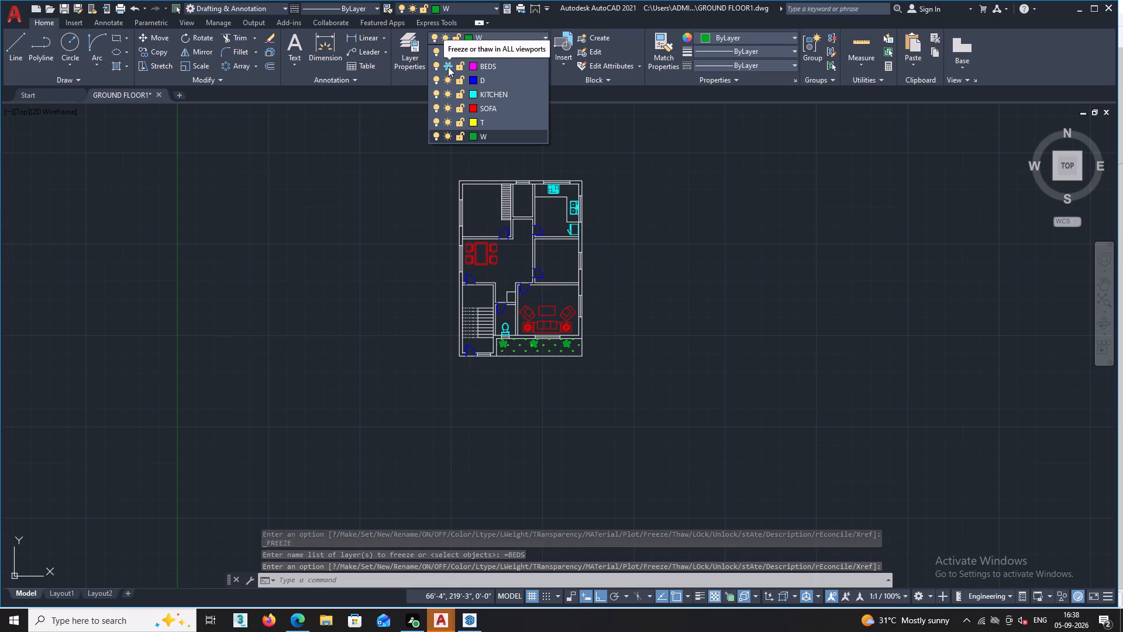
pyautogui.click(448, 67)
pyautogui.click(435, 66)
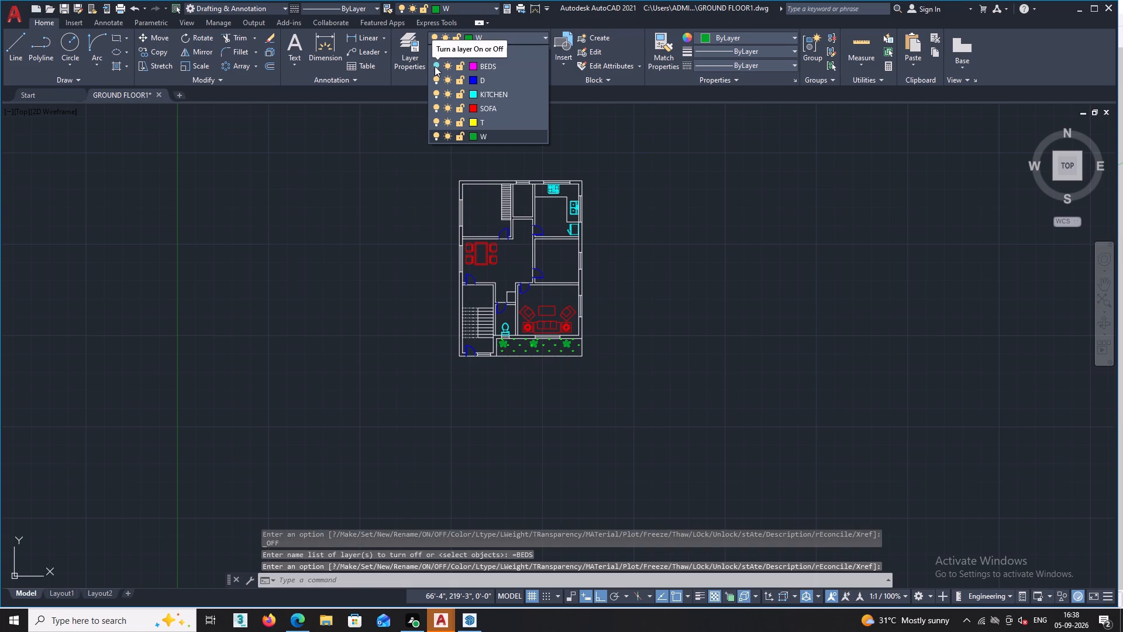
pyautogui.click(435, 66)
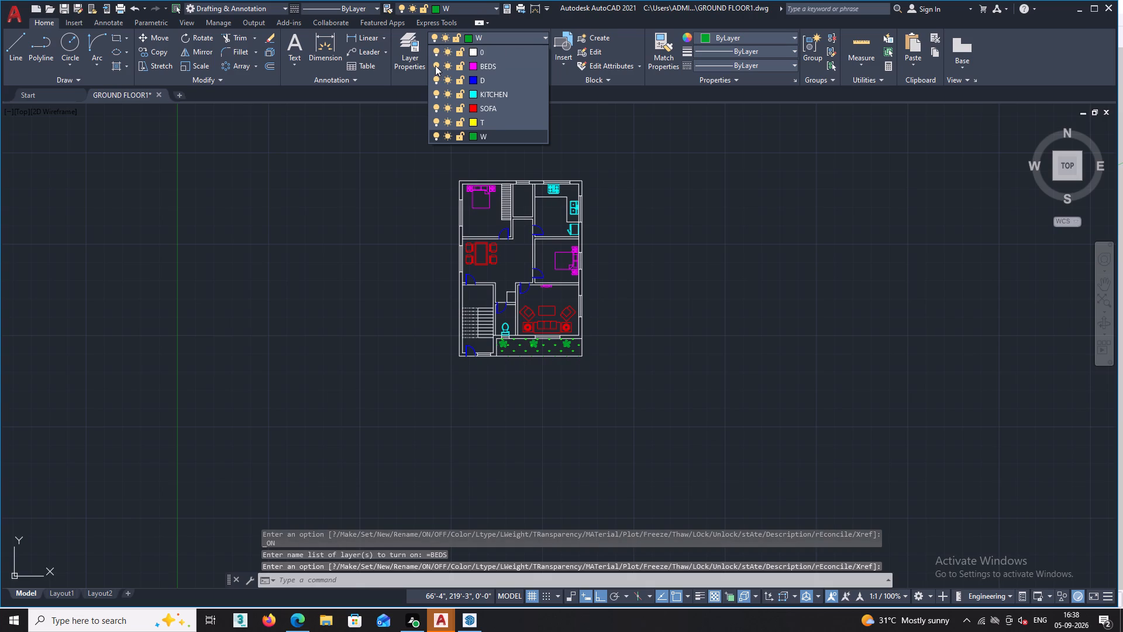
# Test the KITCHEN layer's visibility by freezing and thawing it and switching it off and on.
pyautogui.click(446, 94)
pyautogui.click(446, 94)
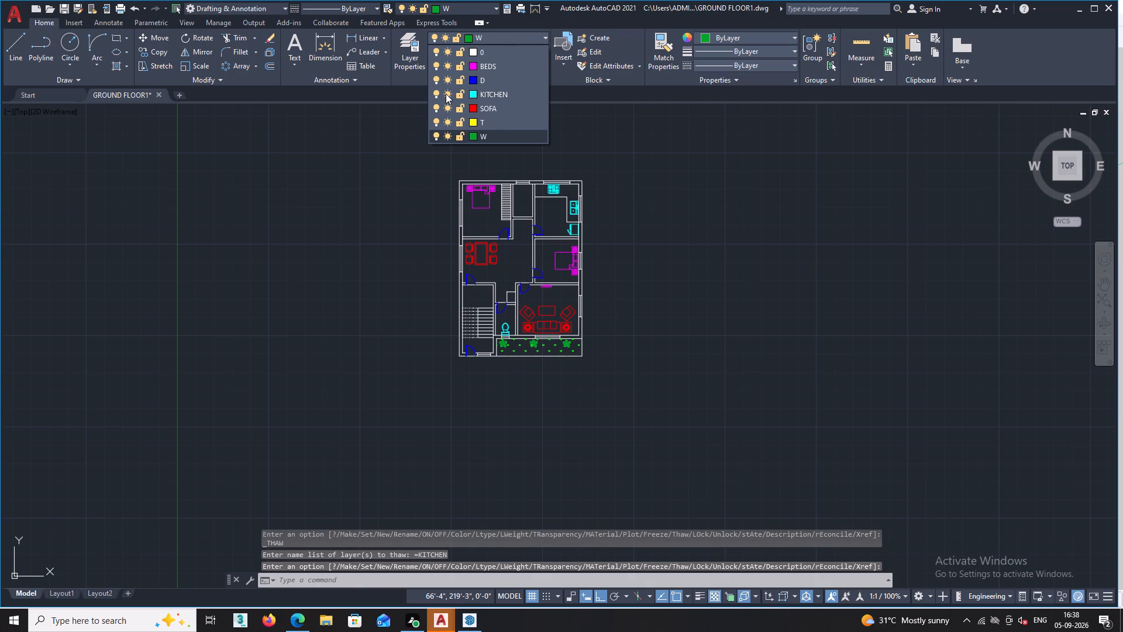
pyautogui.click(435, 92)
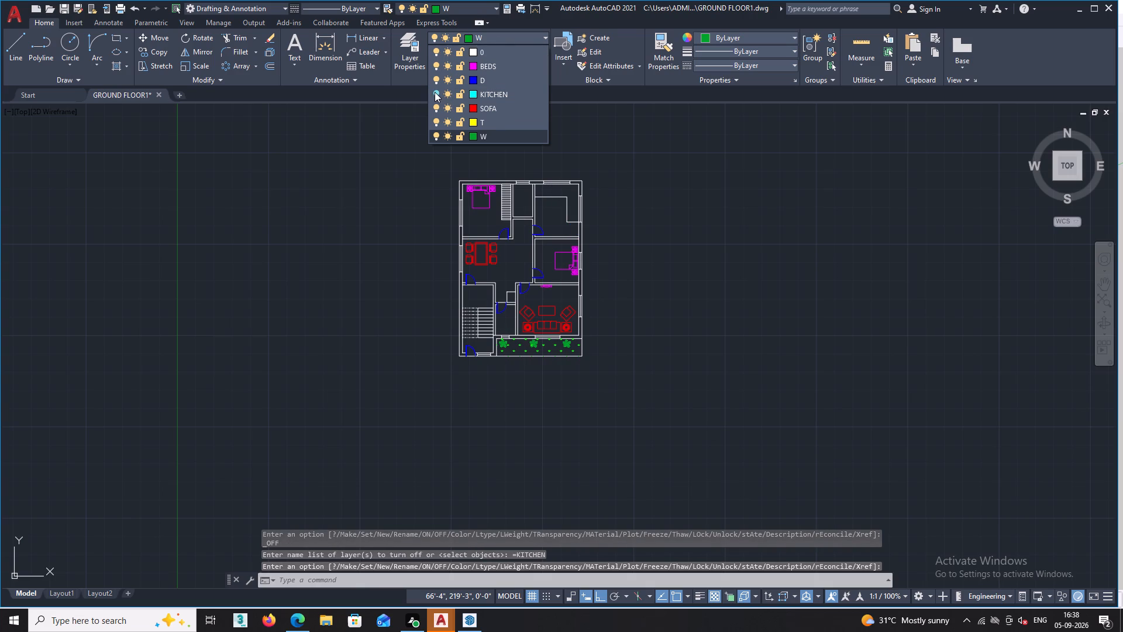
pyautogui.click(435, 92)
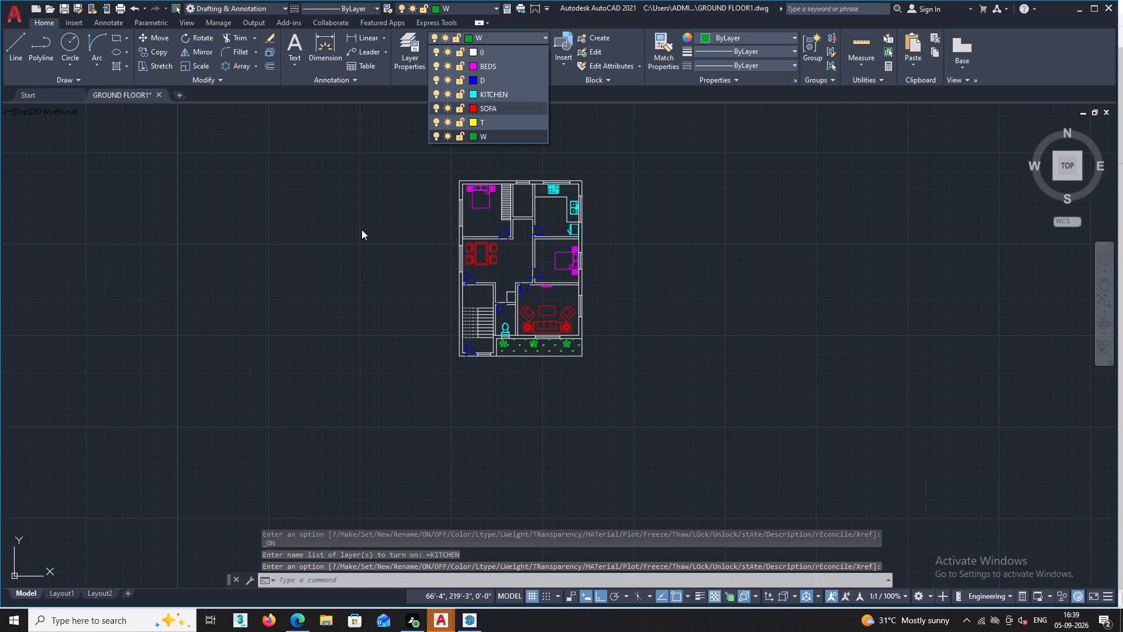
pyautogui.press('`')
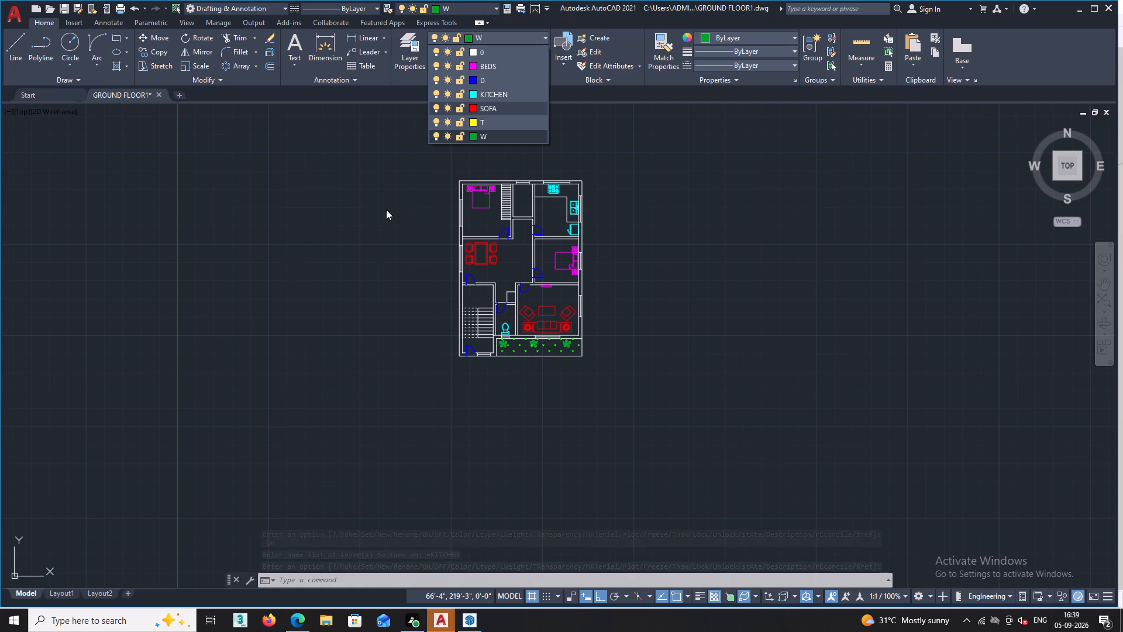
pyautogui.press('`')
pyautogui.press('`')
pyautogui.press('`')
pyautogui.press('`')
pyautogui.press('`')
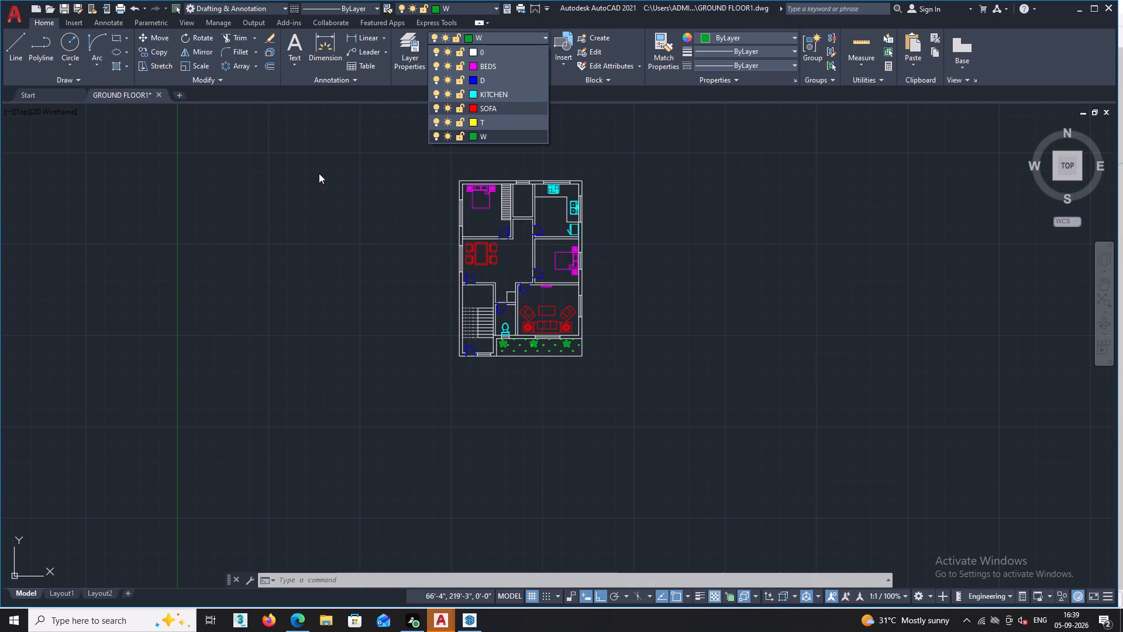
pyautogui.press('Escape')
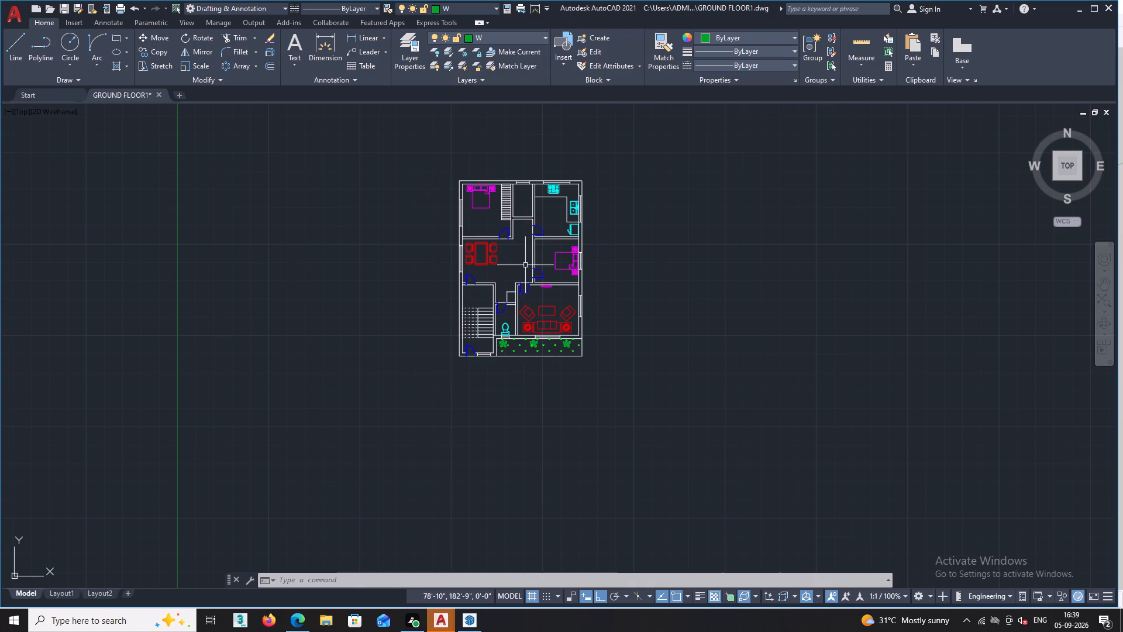
# Examine the floor plan's layer colours from the planted strip on the south side to the dining area, bedroom and kitchen.
pyautogui.scroll(2, 526, 265)
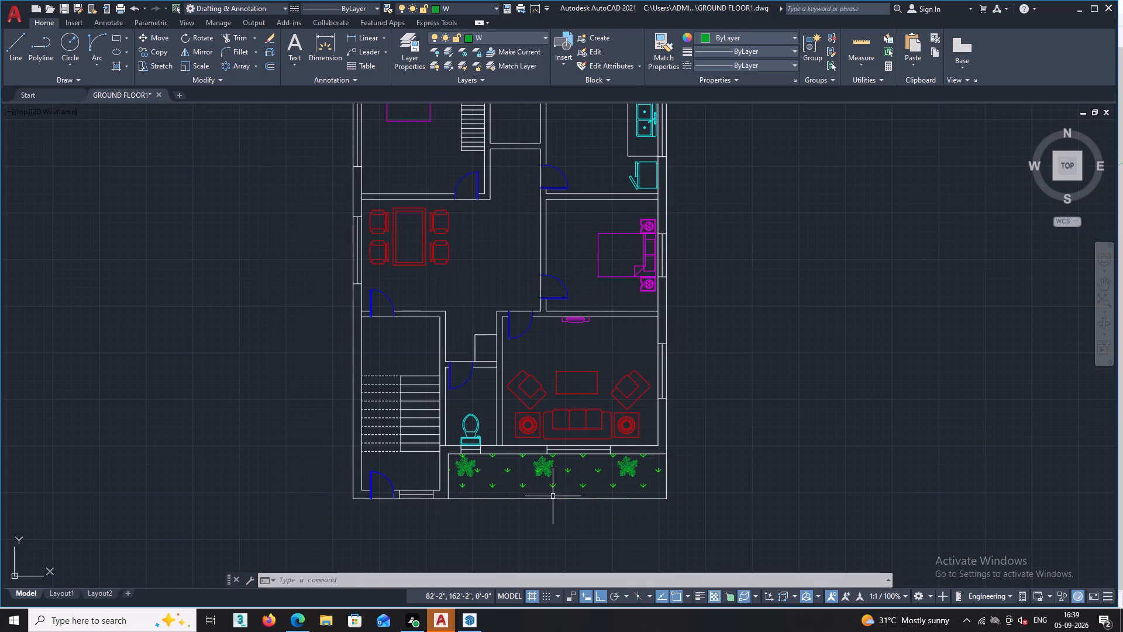
pyautogui.scroll(3, 553, 493)
pyautogui.scroll(-5, 553, 493)
pyautogui.moveTo(579, 521); pyautogui.dragTo(580, 519, button='middle')
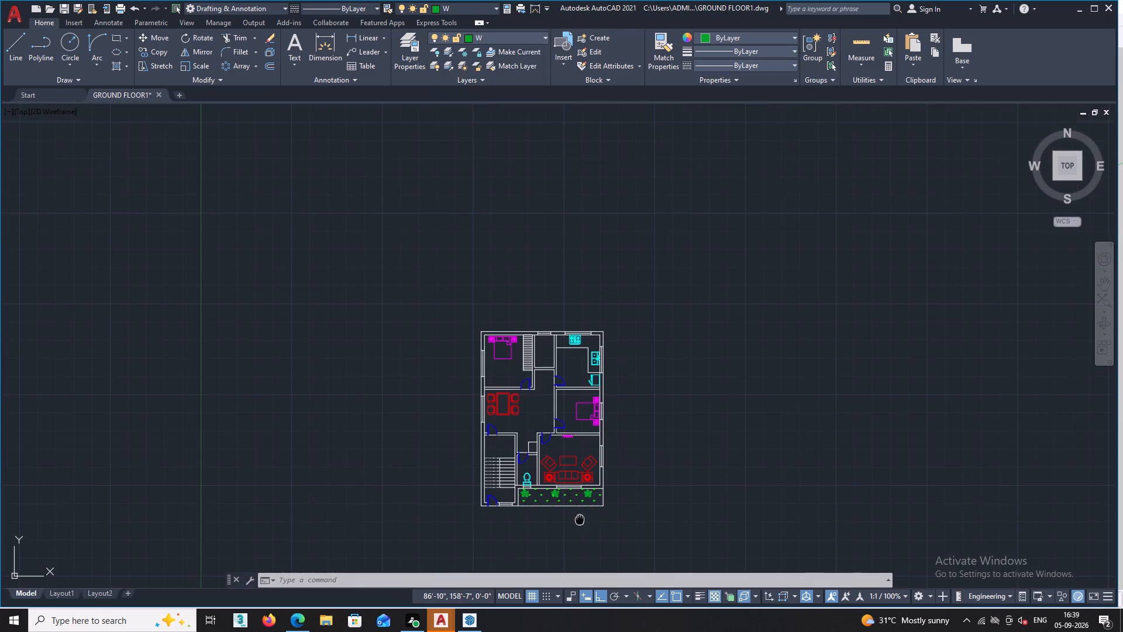
pyautogui.moveTo(580, 519); pyautogui.dragTo(678, 346, button='middle')
pyautogui.scroll(4, 660, 326)
pyautogui.scroll(-2, 660, 326)
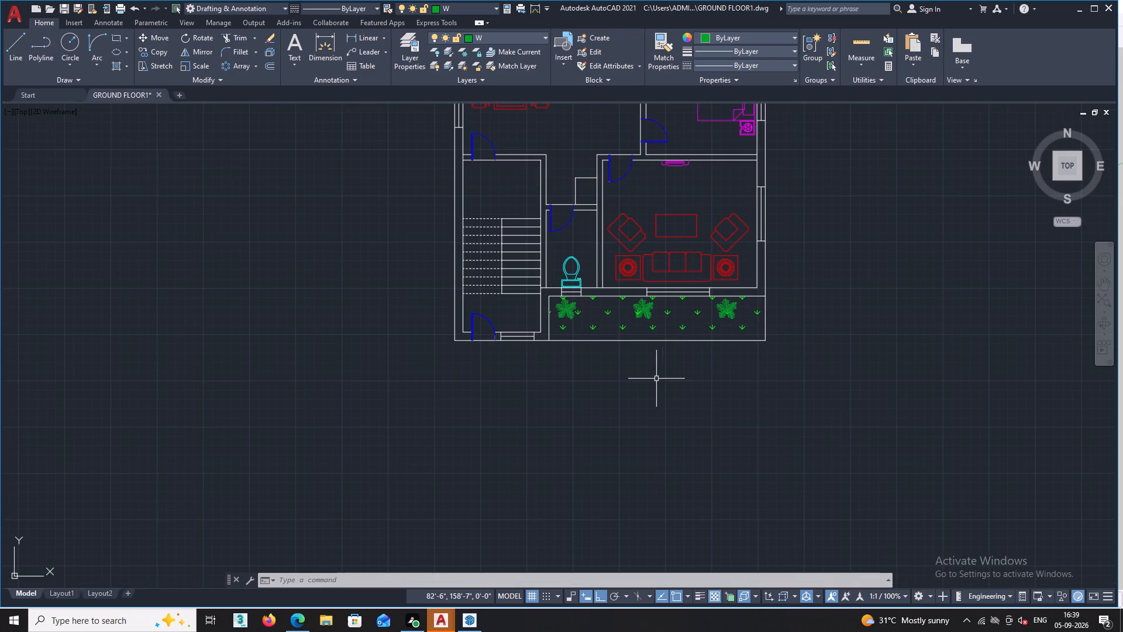
pyautogui.scroll(-1, 646, 378)
pyautogui.moveTo(683, 251); pyautogui.dragTo(683, 253, button='middle')
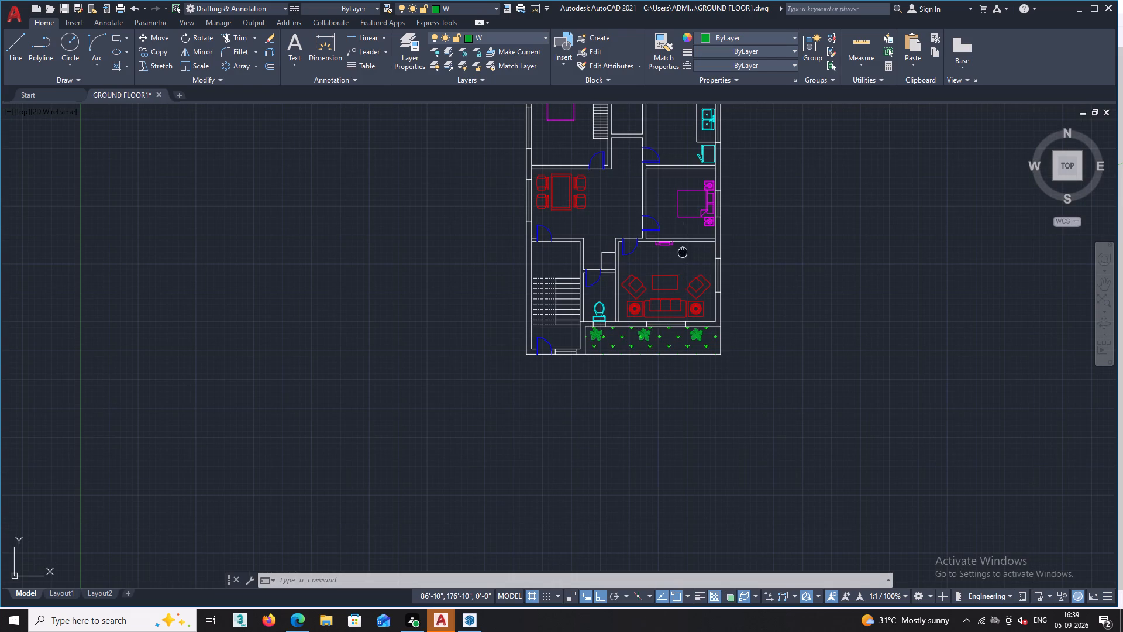
pyautogui.moveTo(683, 253); pyautogui.dragTo(592, 282, button='middle')
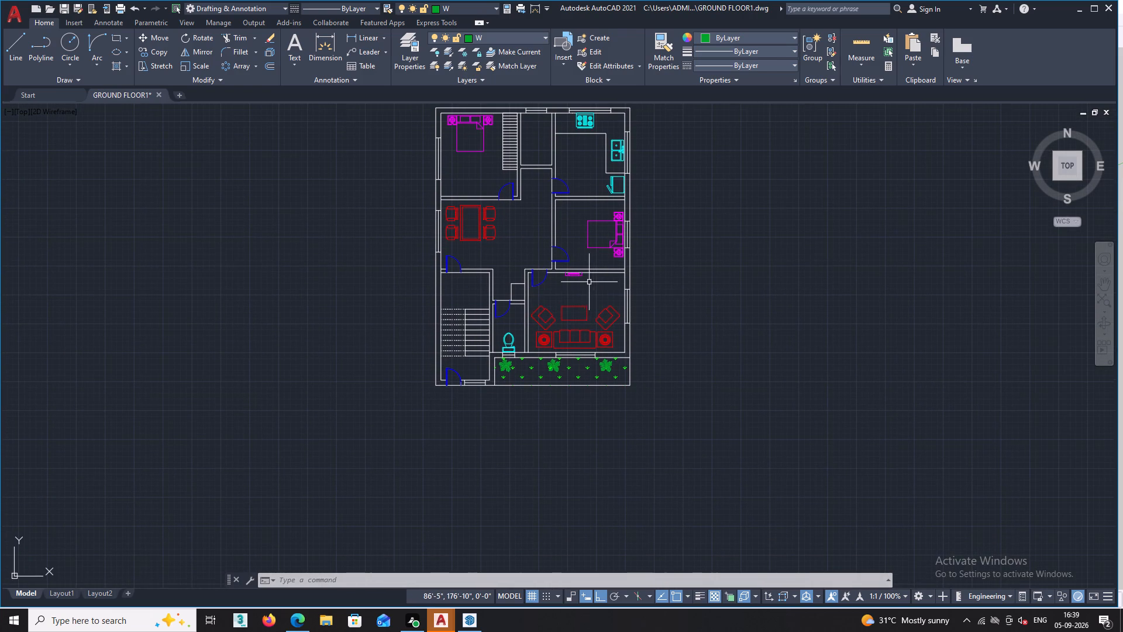
pyautogui.scroll(2, 518, 165)
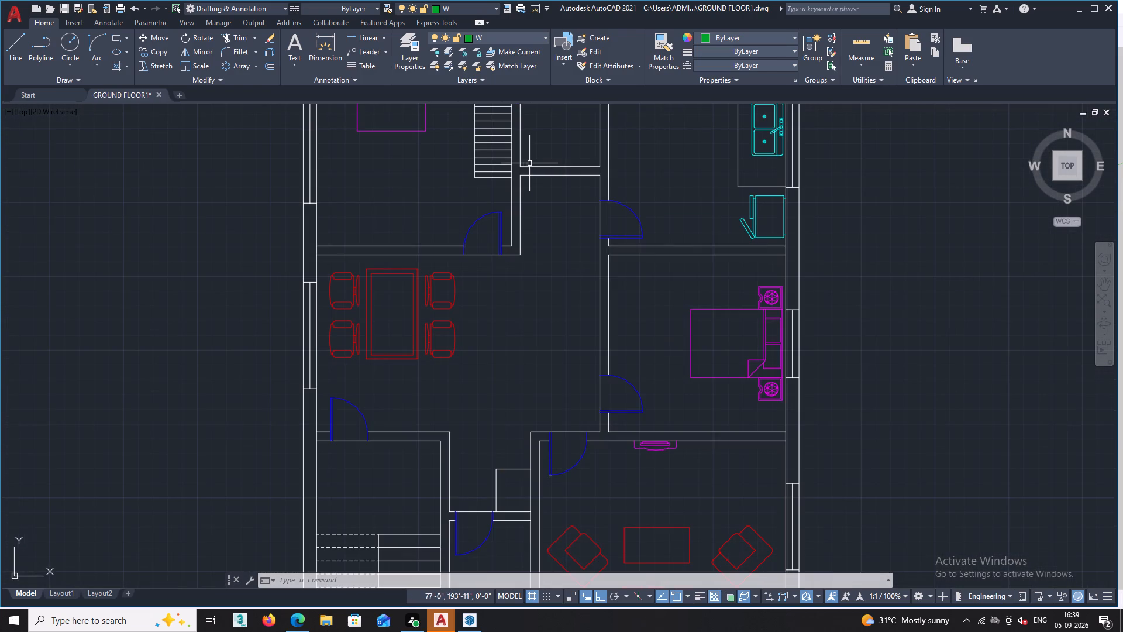
pyautogui.scroll(1, 547, 163)
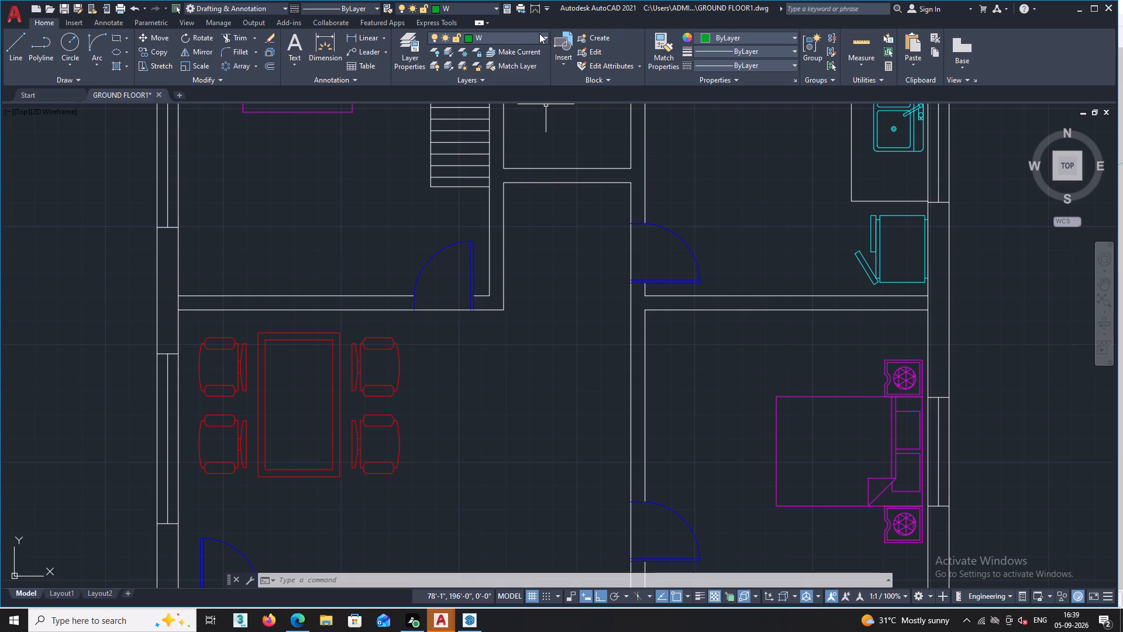
# Make layer 0 the current layer, keeping white as its colour.
pyautogui.click(542, 35)
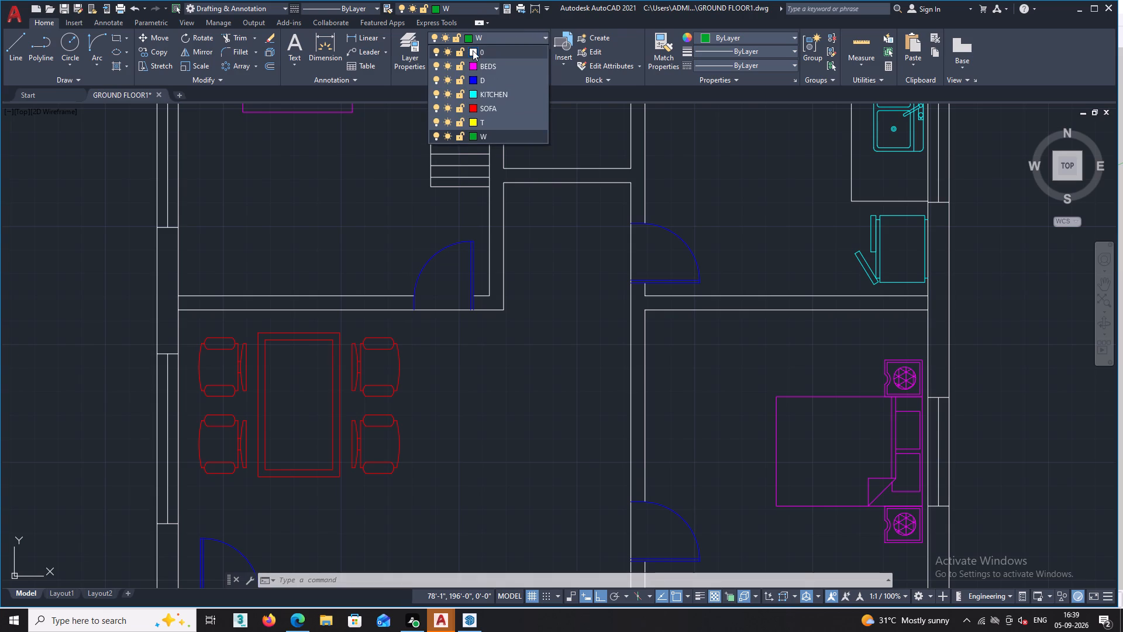
pyautogui.doubleClick(473, 50)
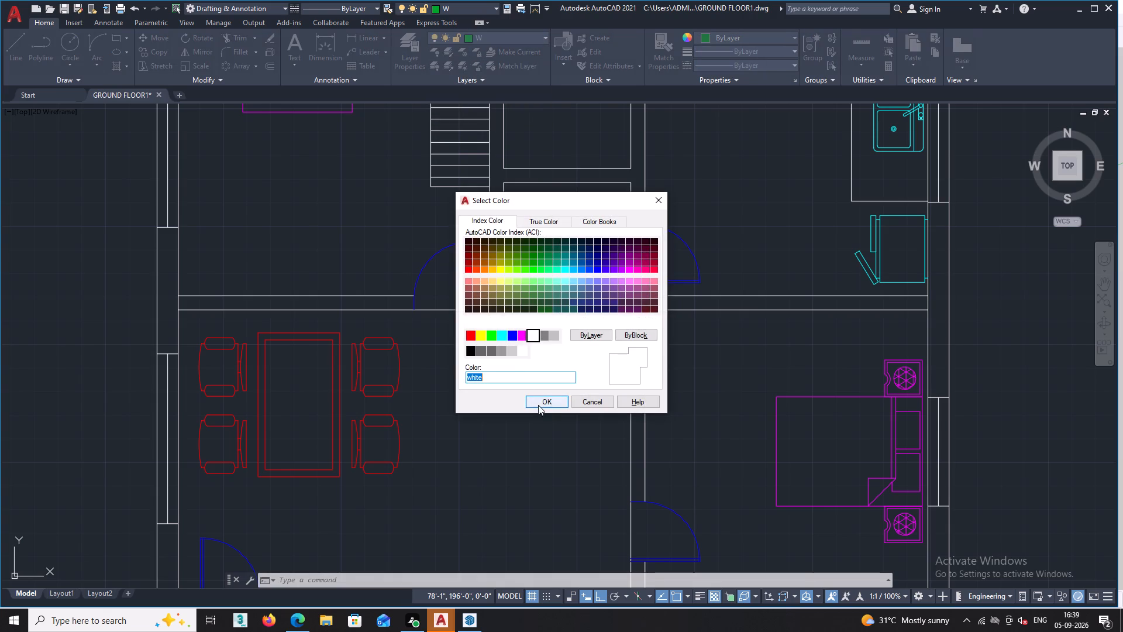
pyautogui.click(551, 405)
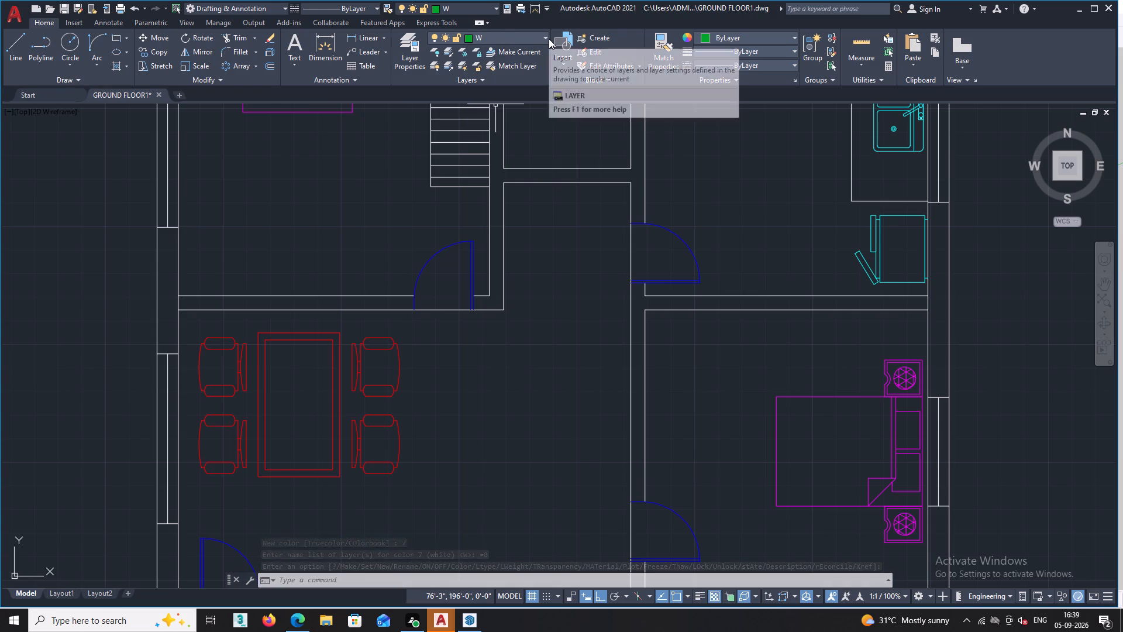
pyautogui.click(497, 5)
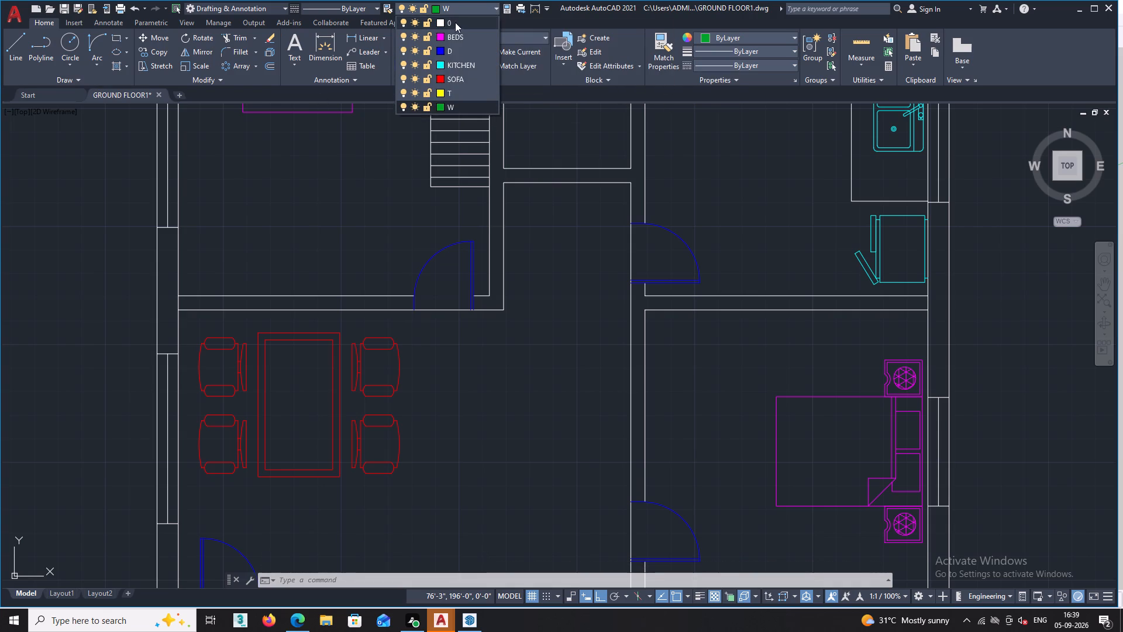
pyautogui.click(449, 22)
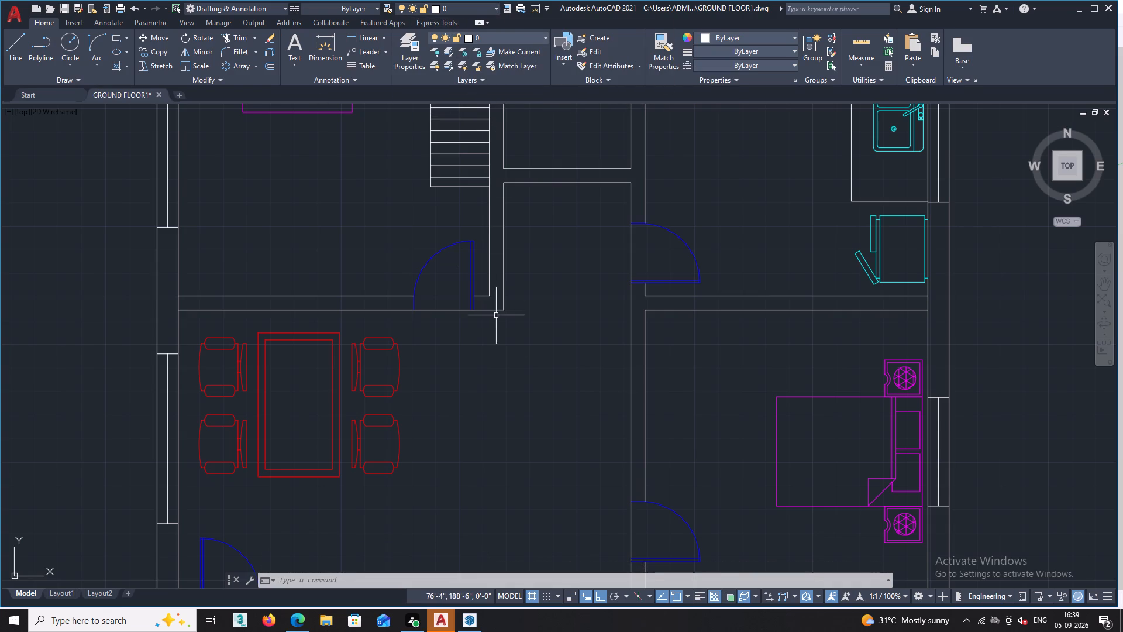
# Draw two short lines across the wall south of the small room beside the staircase, about 2'-9" apart.
pyautogui.write('L')
pyautogui.press('space')
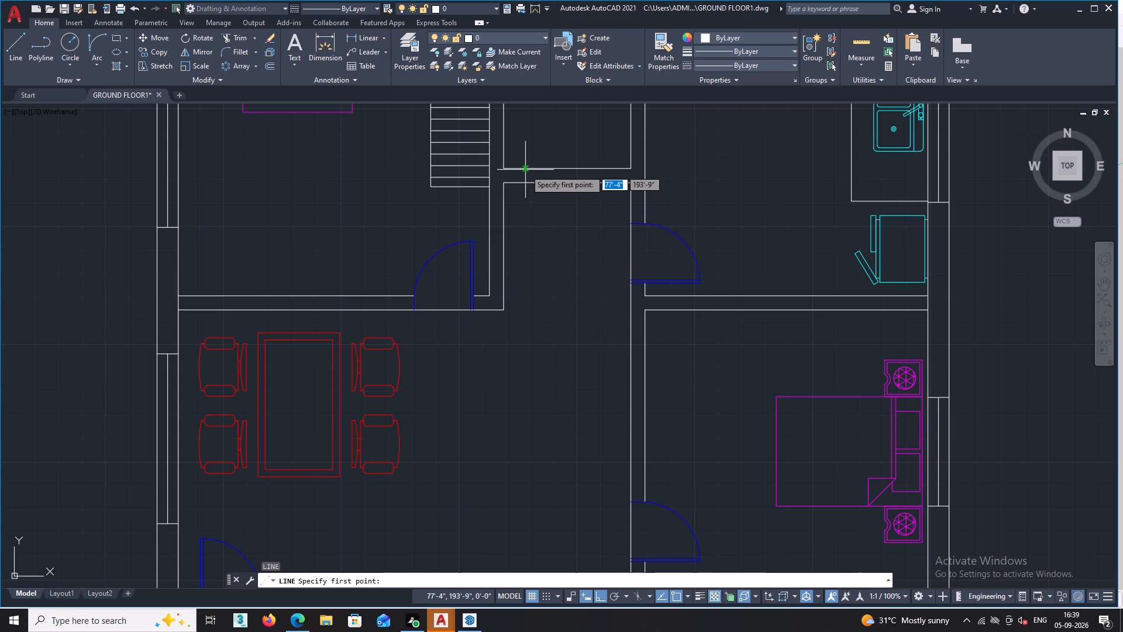
pyautogui.click(525, 170)
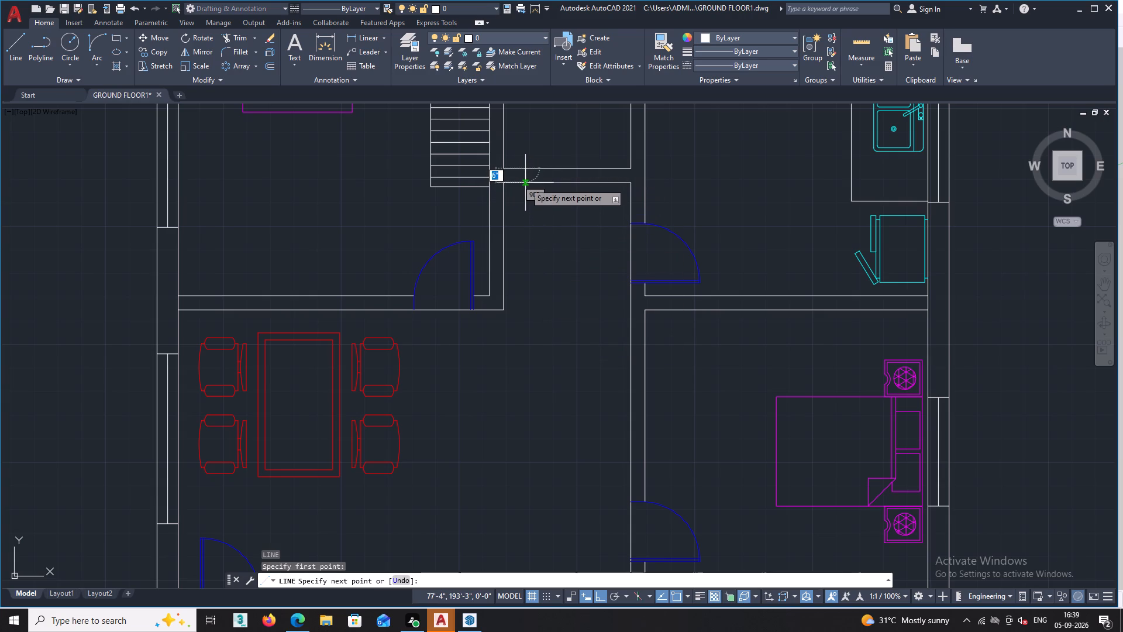
pyautogui.click(525, 183)
pyautogui.press('space')
pyautogui.press('space')
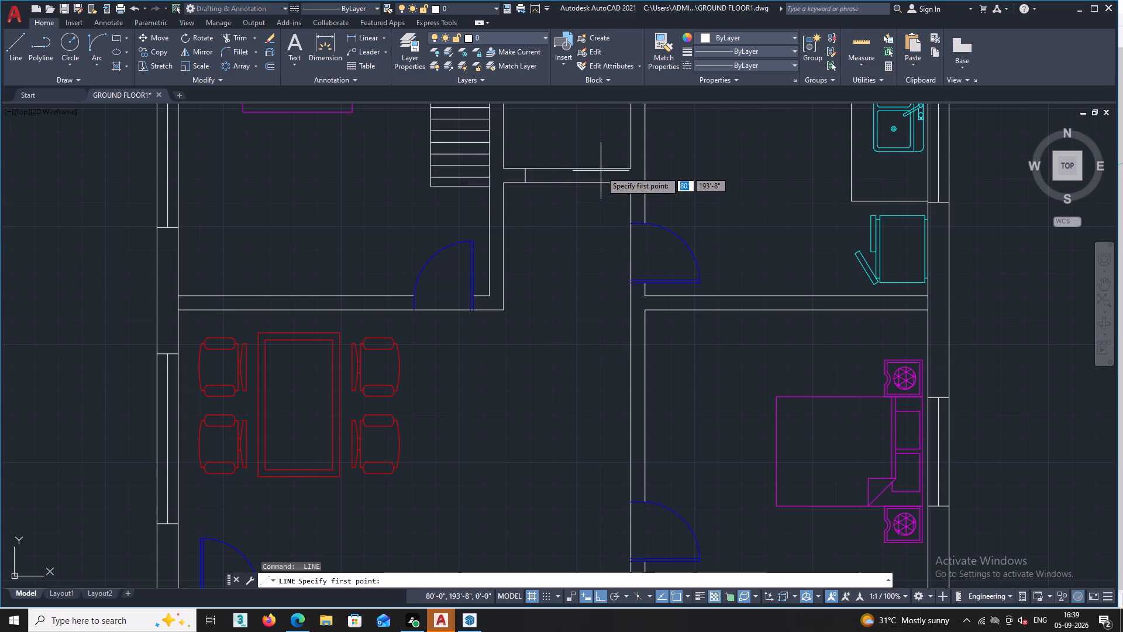
pyautogui.click(603, 170)
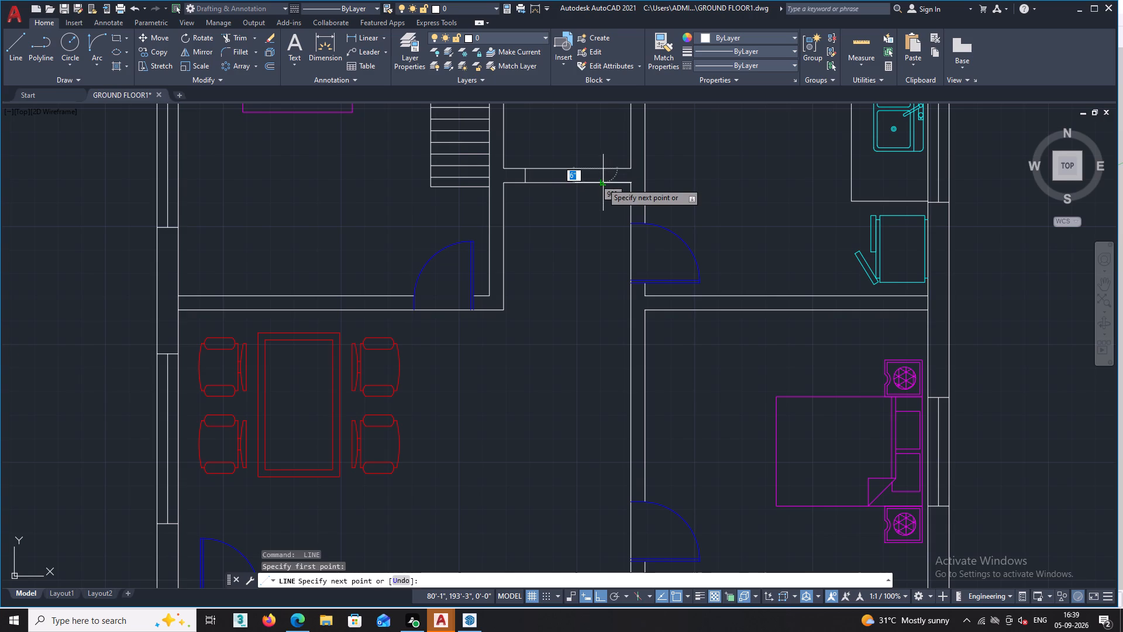
pyautogui.click(602, 183)
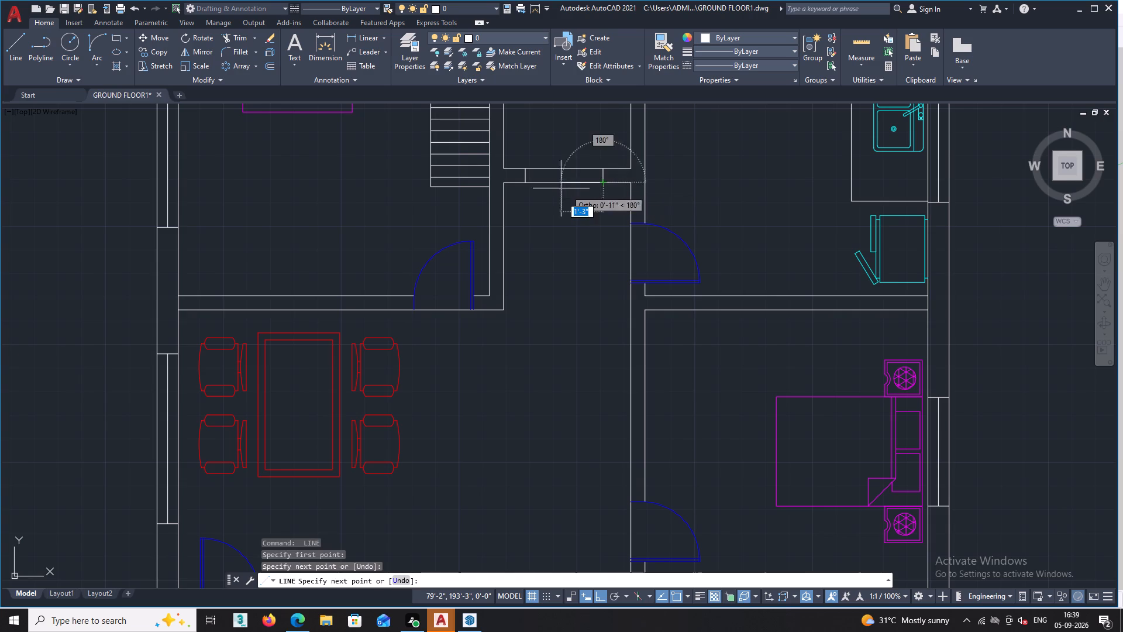
# Draw two crossing diagonals between the two short lines in the wall to form an X-marked opening.
pyautogui.click(526, 170)
pyautogui.press('space')
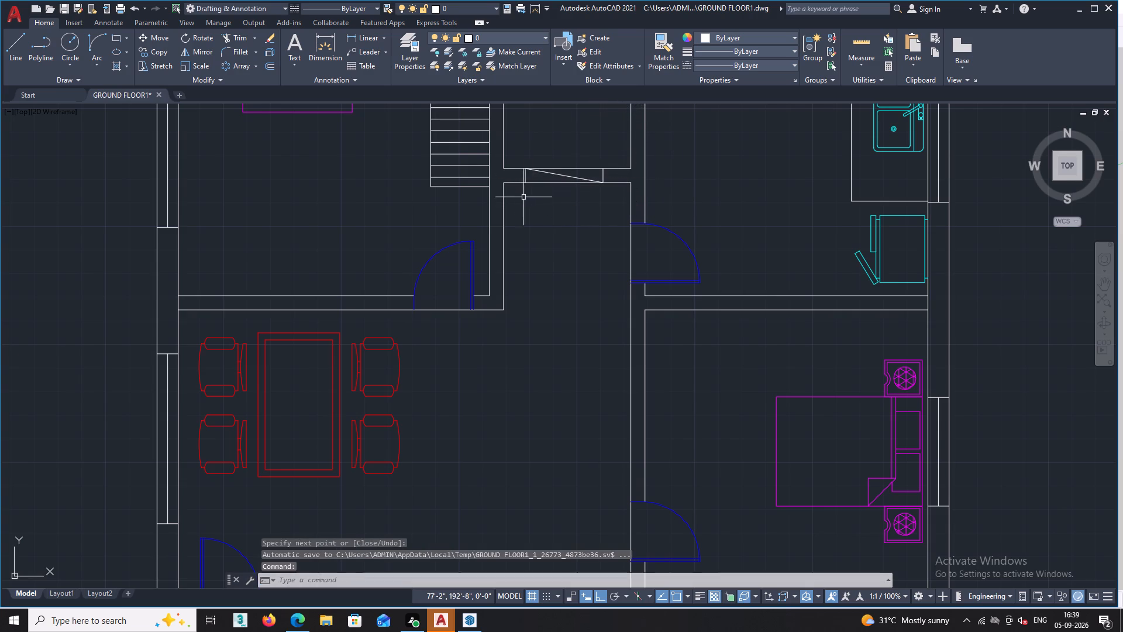
pyautogui.press('space')
pyautogui.click(525, 183)
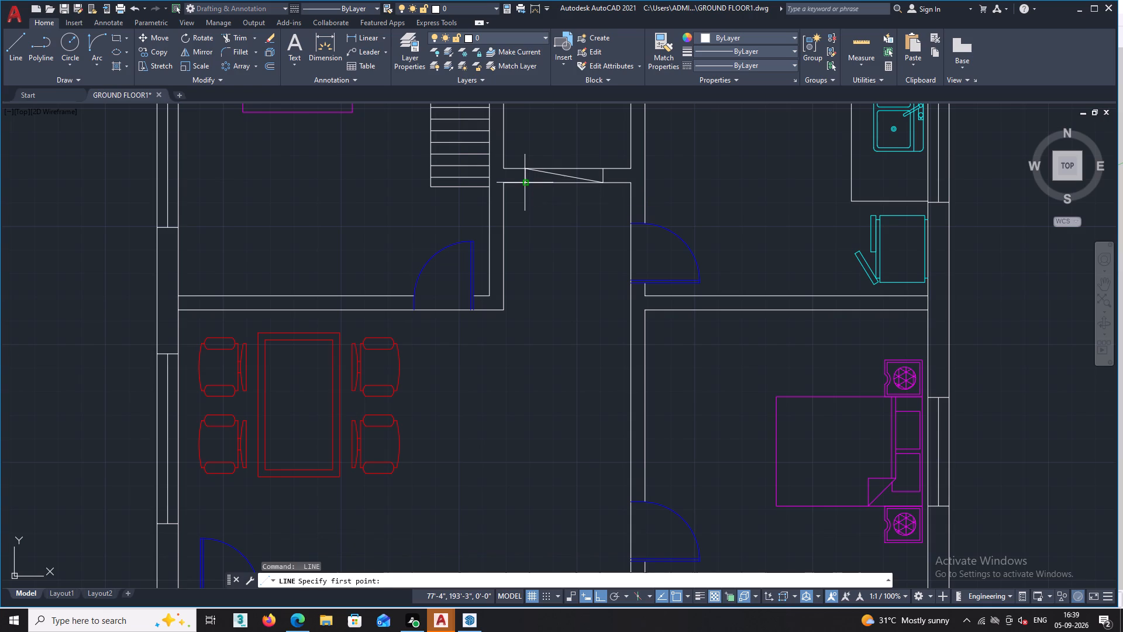
pyautogui.click(604, 167)
pyautogui.press('space')
# Examine the whole floor plan, from the bedrooms and kitchen to the living room, stairs and planted strip.
pyautogui.scroll(-2, 460, 331)
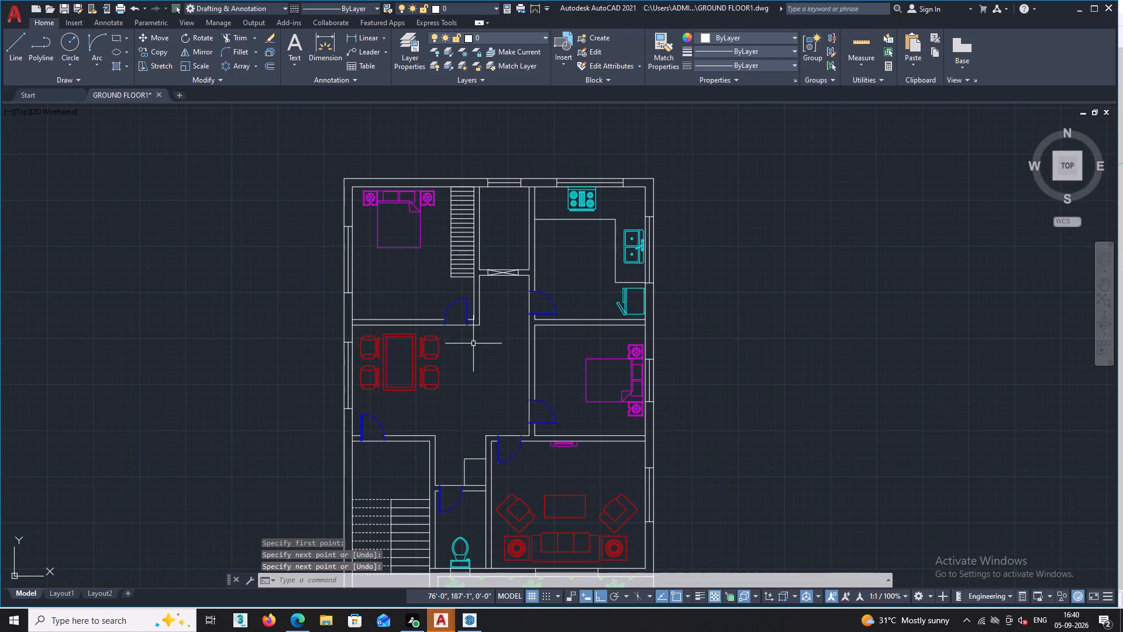
pyautogui.scroll(-1, 479, 348)
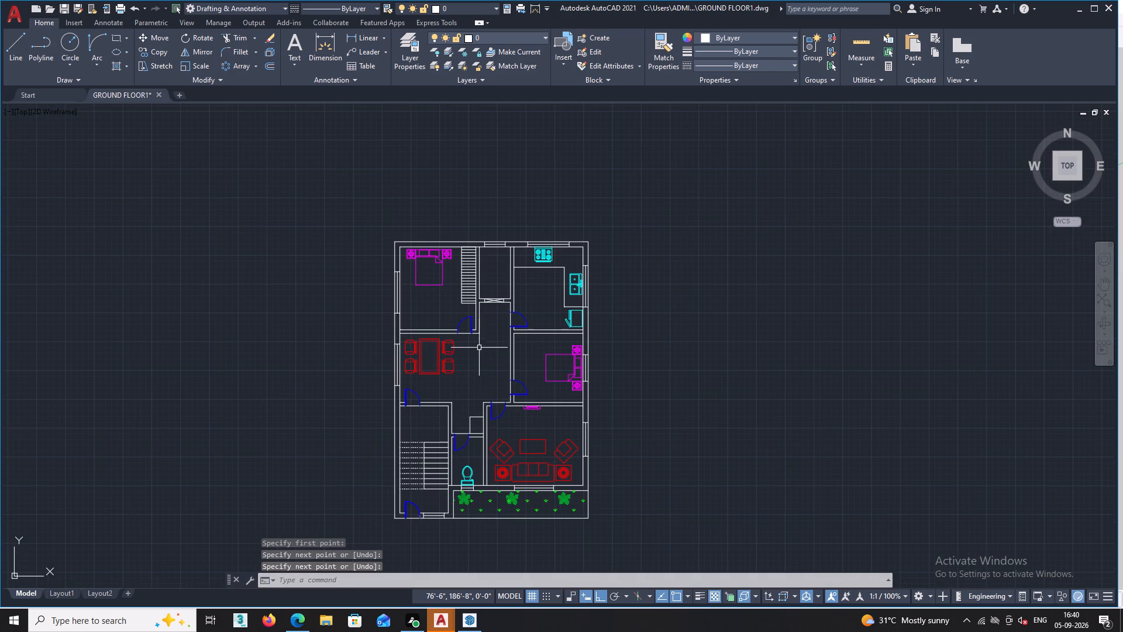
pyautogui.scroll(2, 507, 446)
pyautogui.scroll(-1, 507, 446)
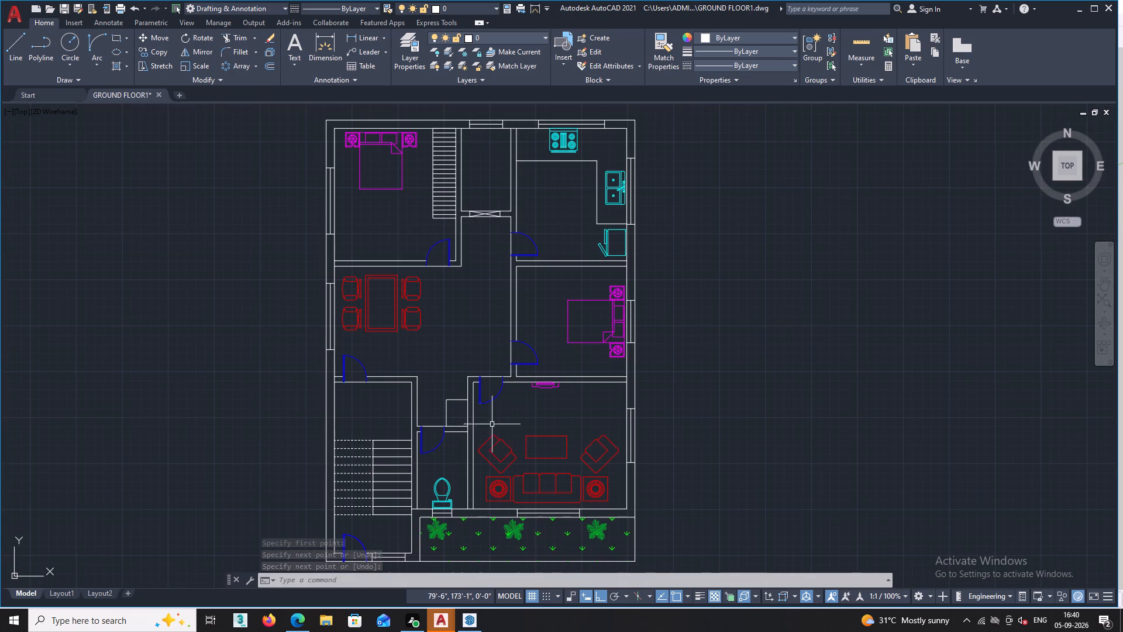
pyautogui.moveTo(496, 414); pyautogui.dragTo(539, 359, button='middle')
pyautogui.scroll(3, 526, 351)
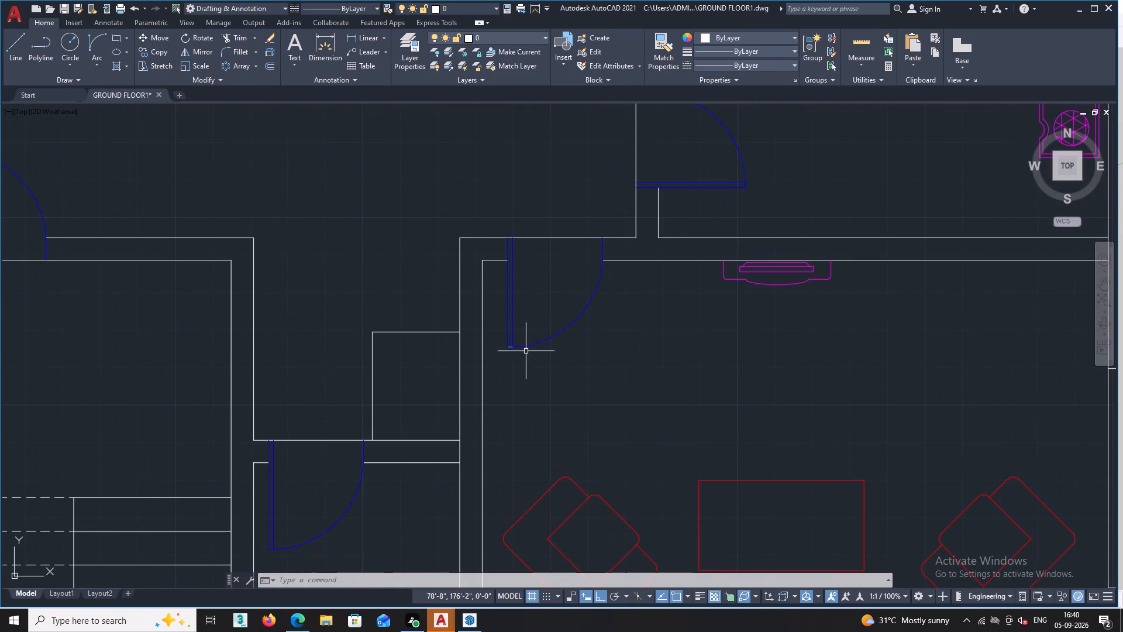
pyautogui.scroll(-4, 526, 351)
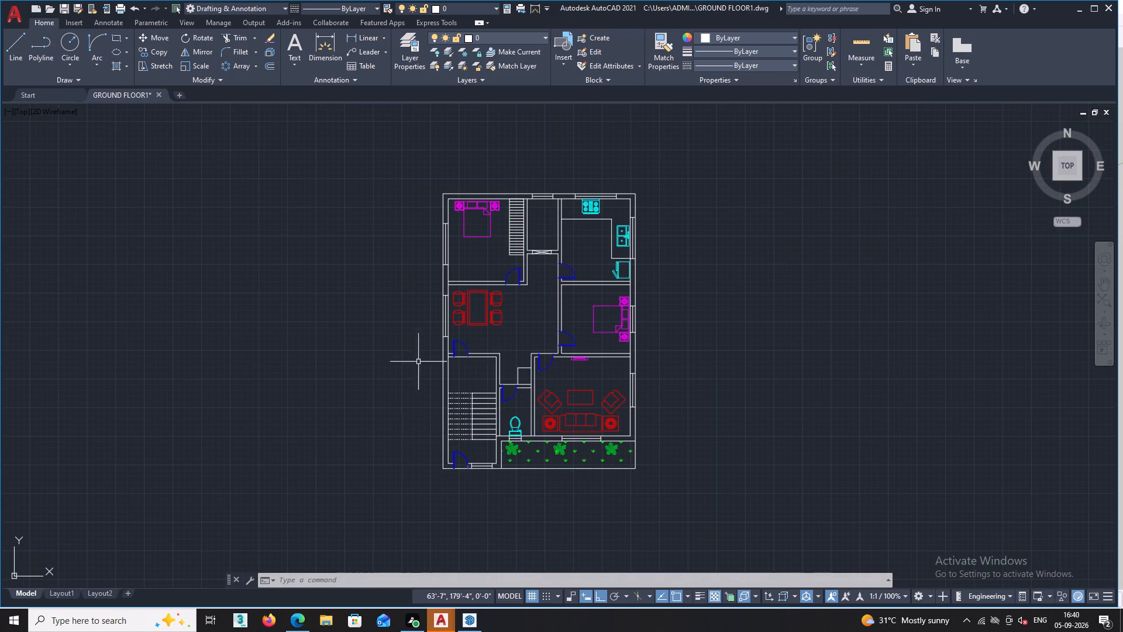
pyautogui.scroll(2, 586, 478)
pyautogui.scroll(-2, 586, 477)
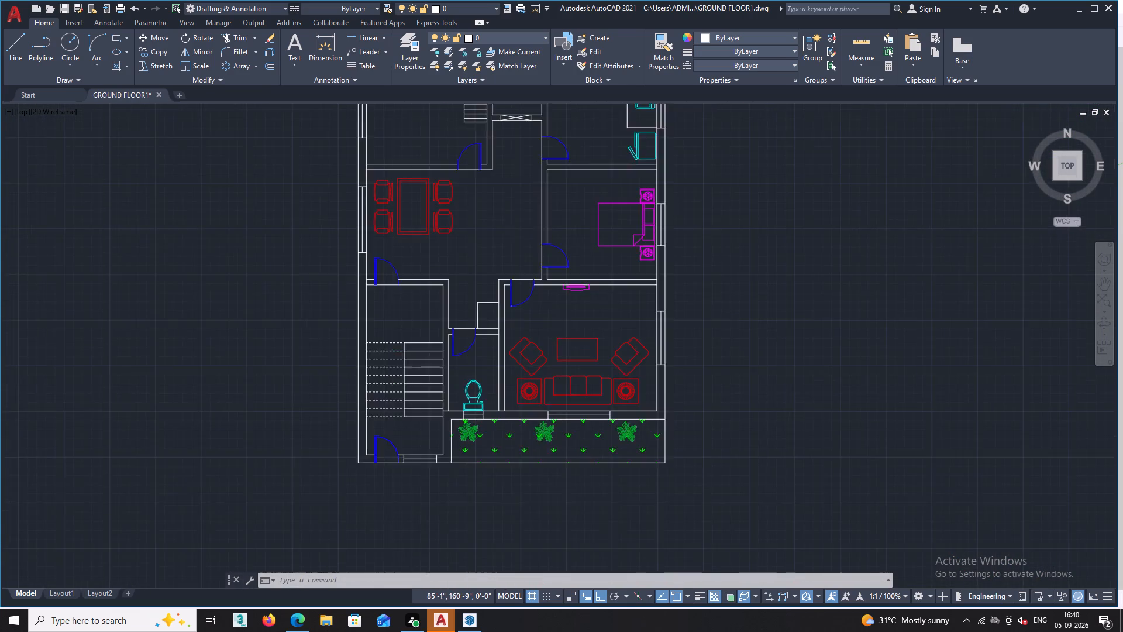
pyautogui.scroll(2, 585, 474)
pyautogui.scroll(-2, 592, 473)
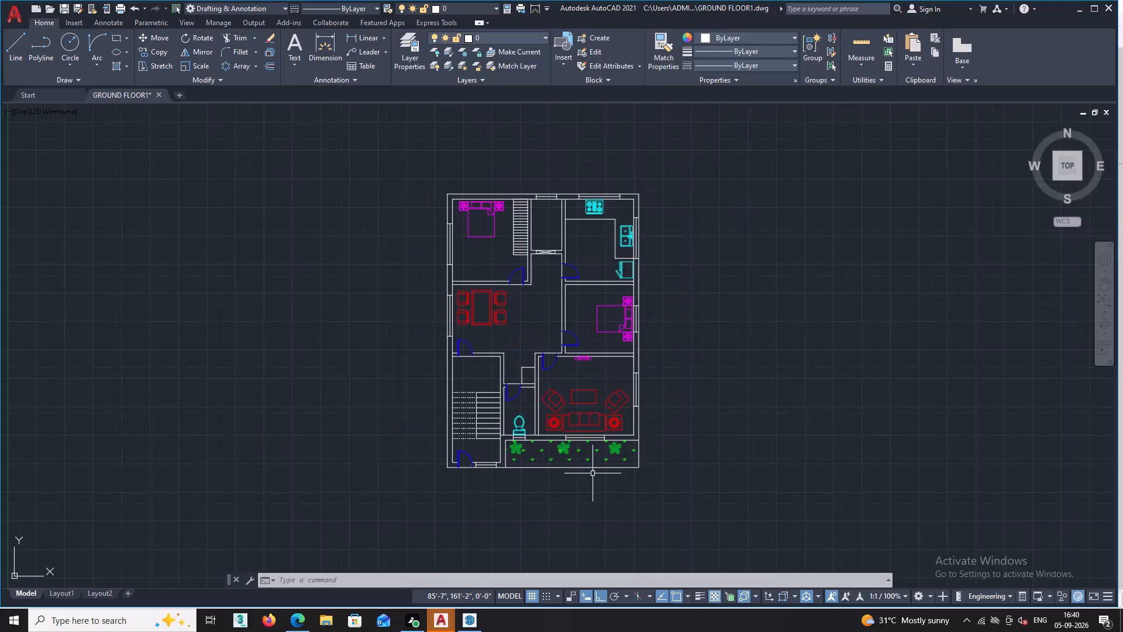
pyautogui.scroll(2, 577, 489)
pyautogui.scroll(-2, 578, 484)
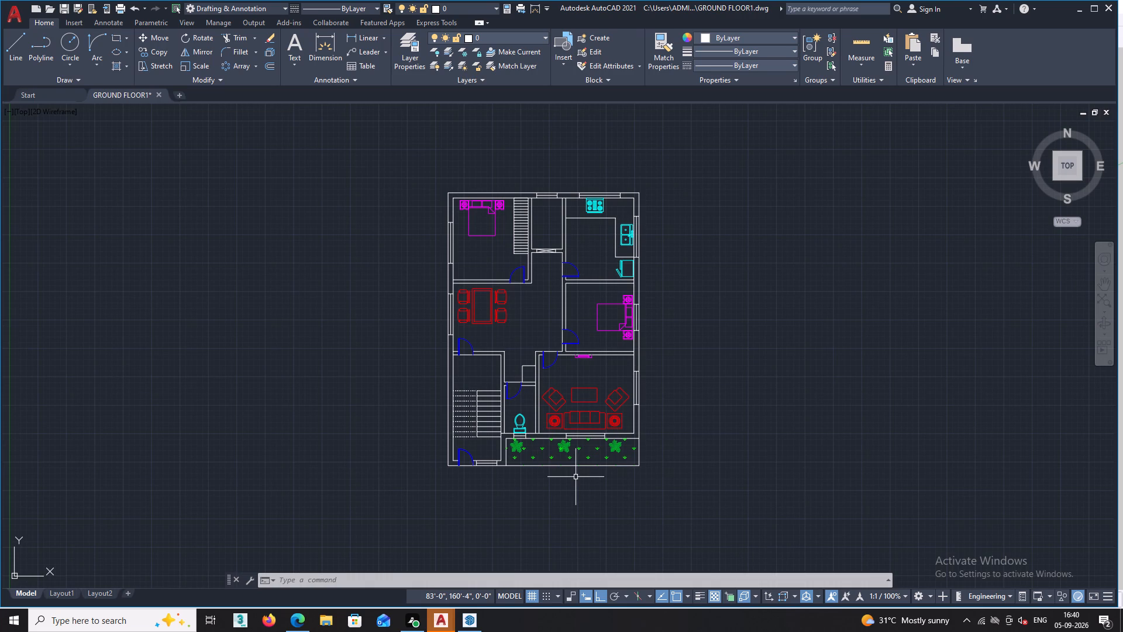
pyautogui.scroll(2, 604, 422)
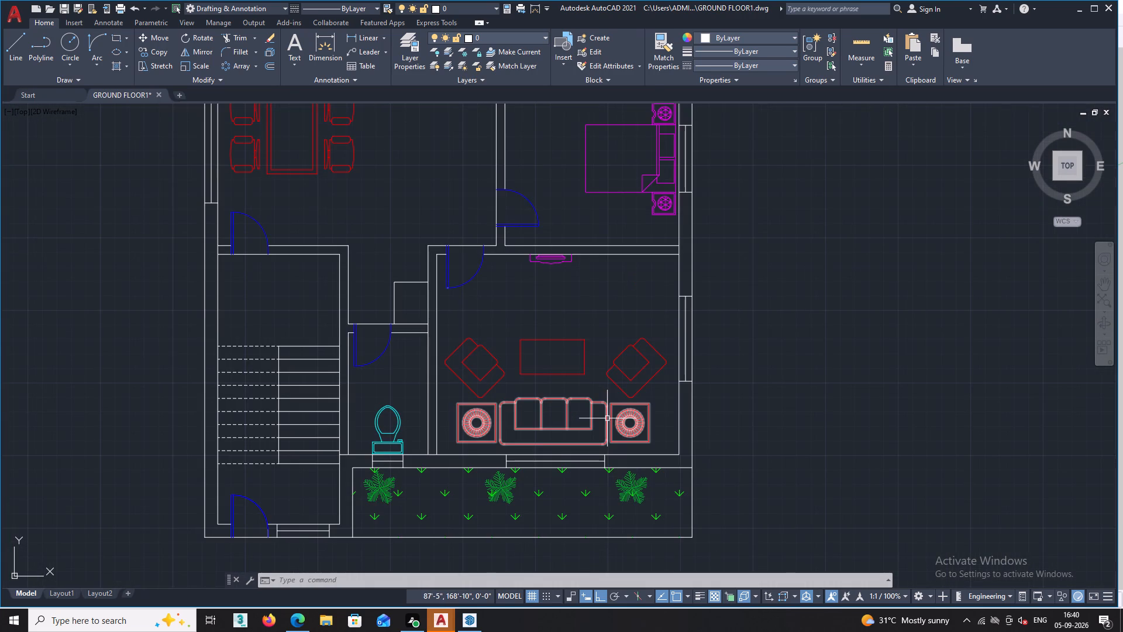
pyautogui.scroll(-1, 754, 420)
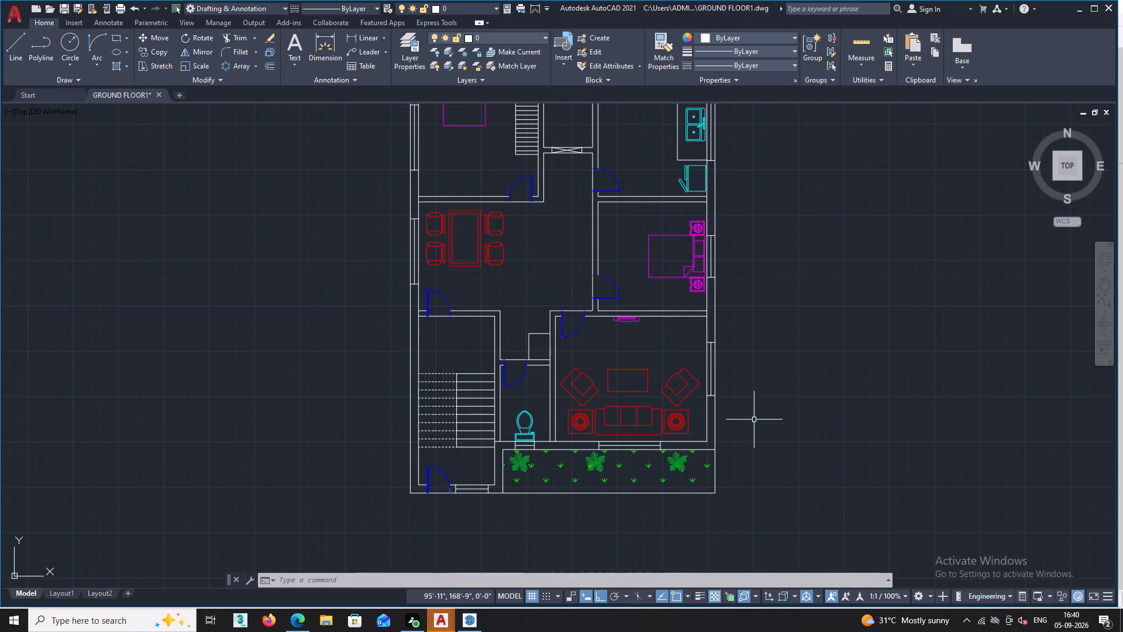
pyautogui.scroll(-1, 754, 420)
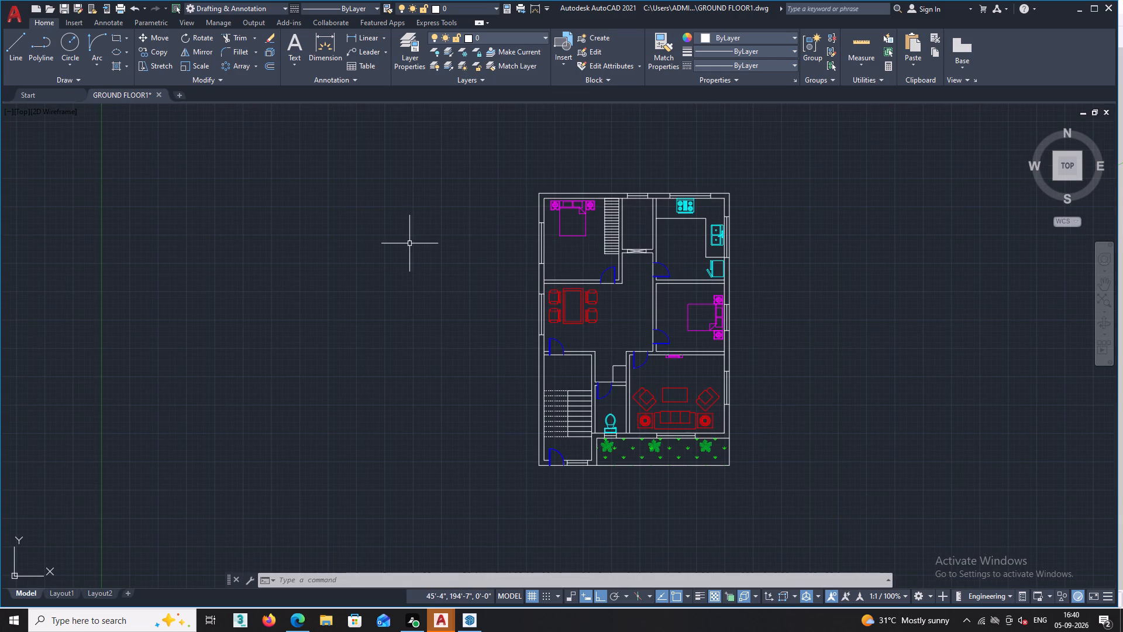
pyautogui.moveTo(410, 245); pyautogui.dragTo(399, 322, button='middle')
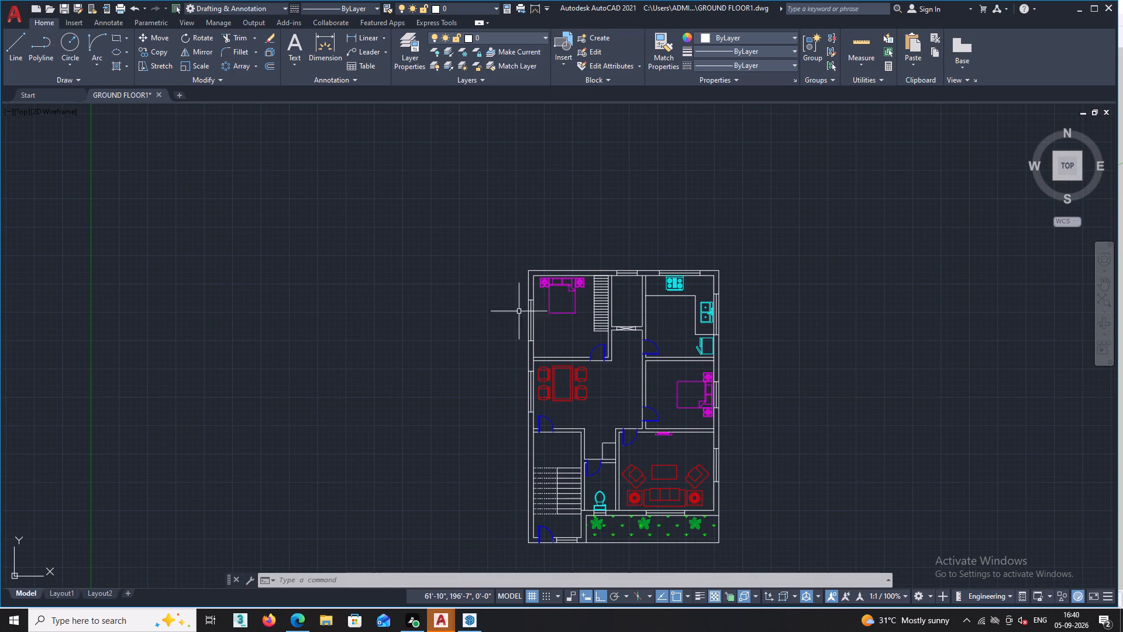
pyautogui.scroll(1, 631, 383)
pyautogui.scroll(-1, 624, 384)
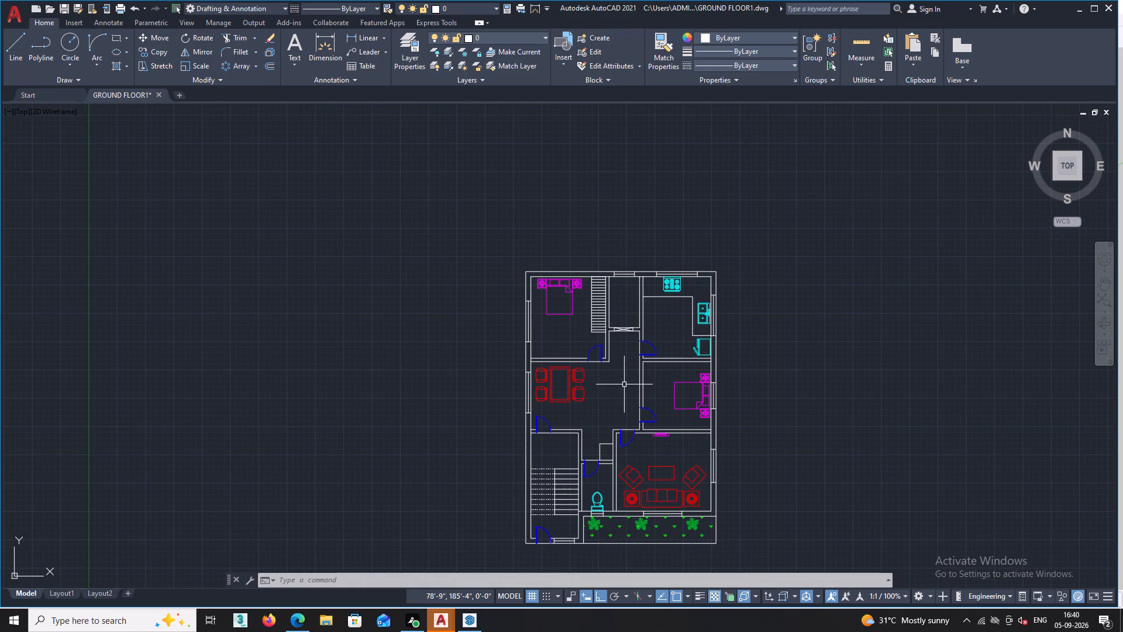
pyautogui.moveTo(619, 387); pyautogui.dragTo(557, 294, button='middle')
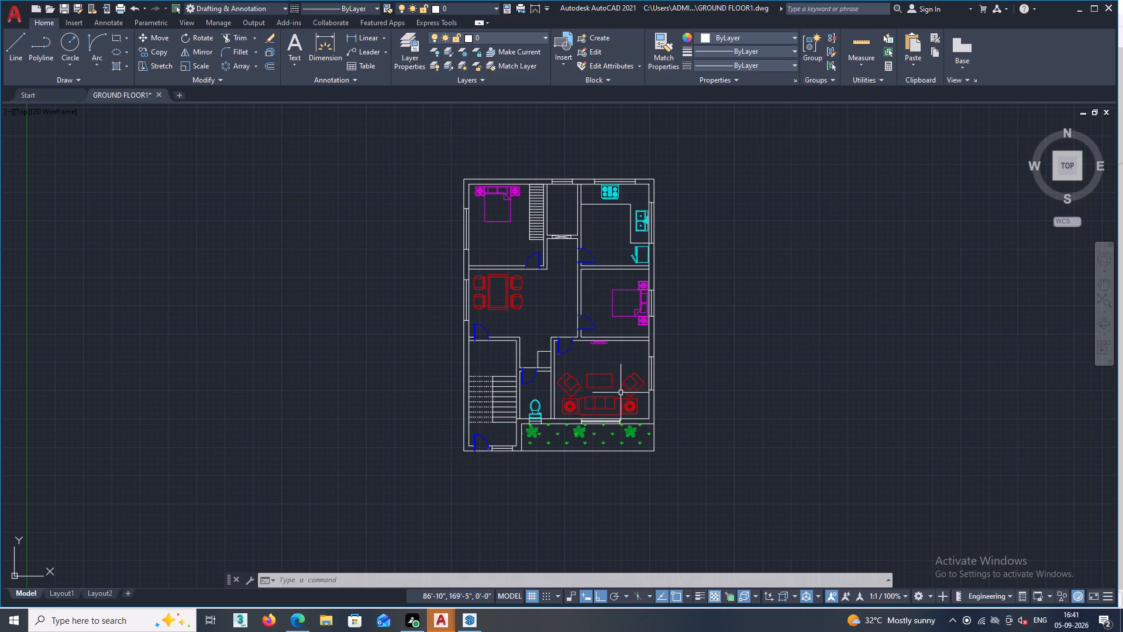
# Select the three lines of the small north-wall window beside the staircase and set the W layer's colour to green (index 3).
pyautogui.scroll(2, 565, 186)
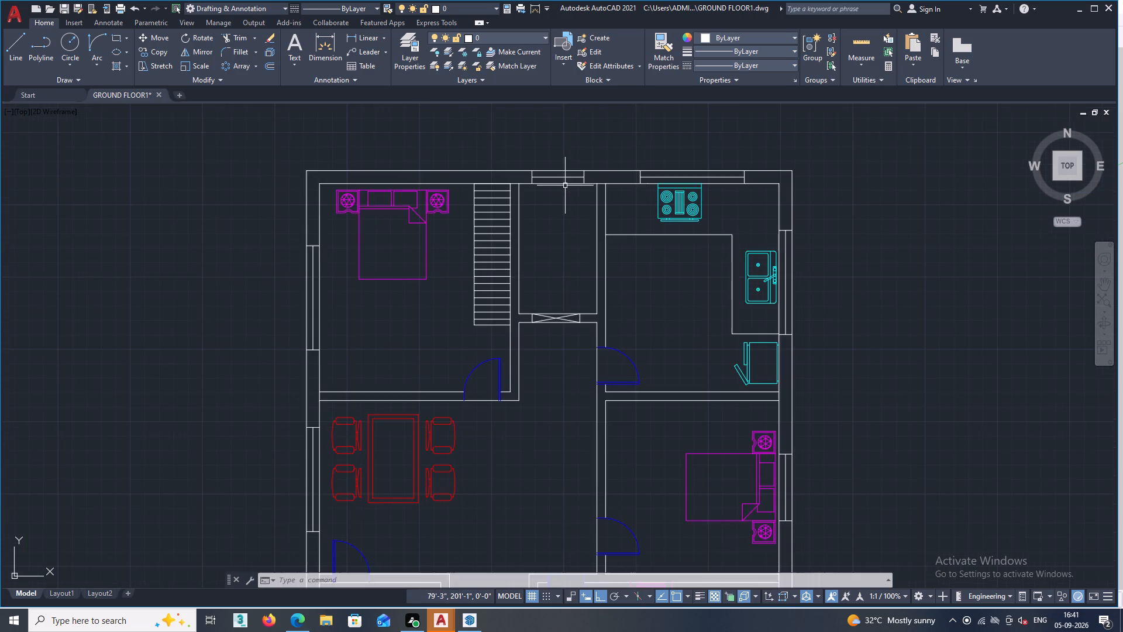
pyautogui.scroll(2, 565, 183)
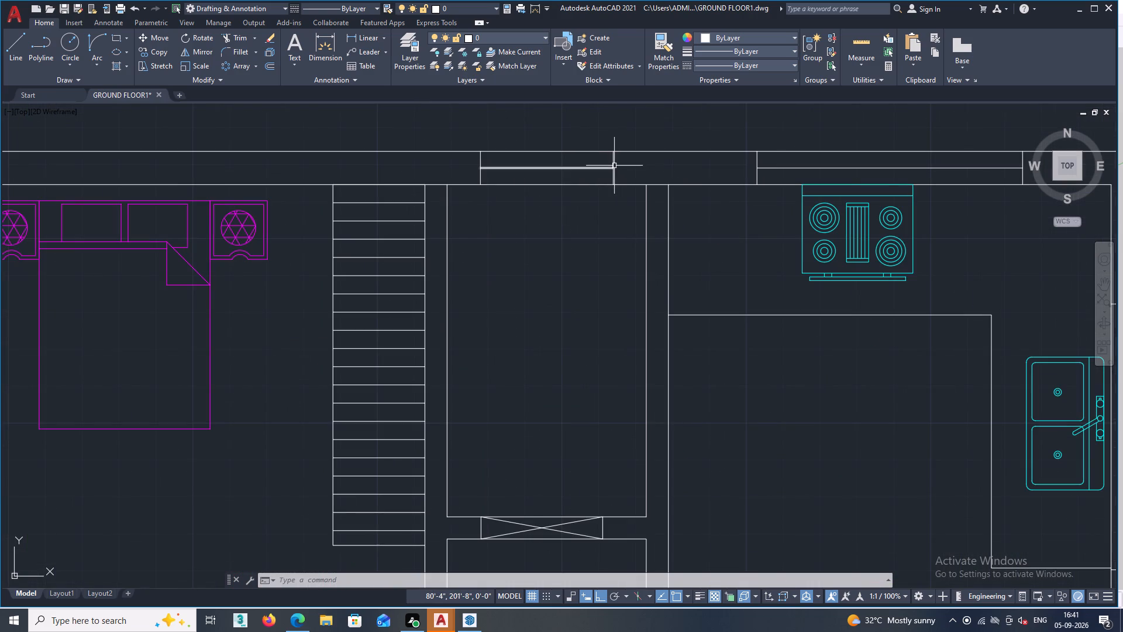
pyautogui.click(614, 166)
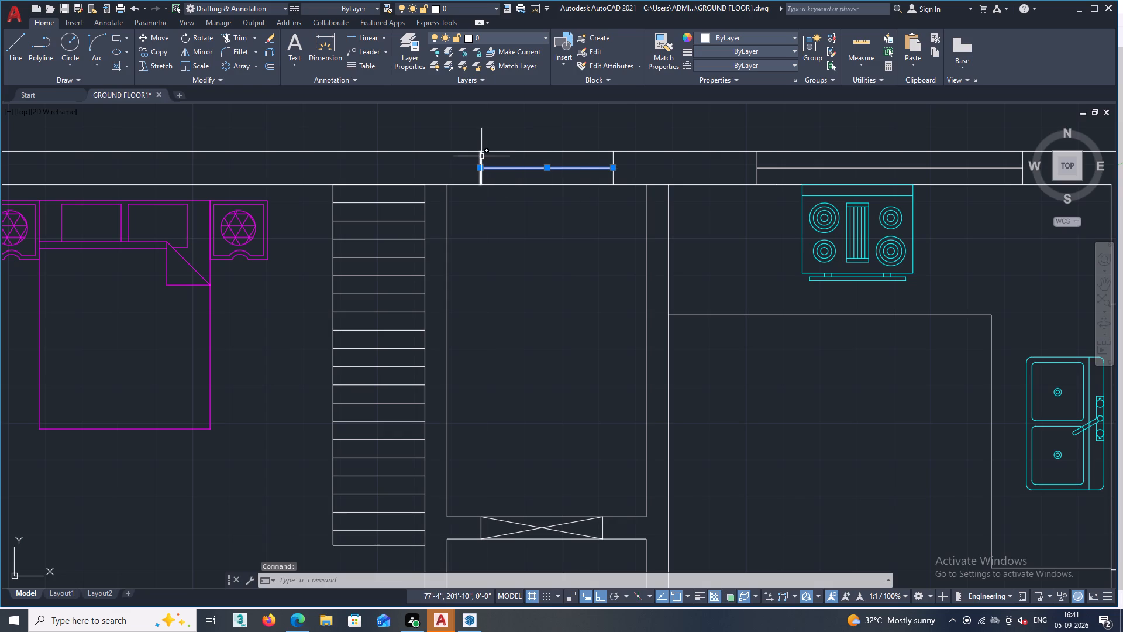
pyautogui.click(481, 156)
pyautogui.click(615, 162)
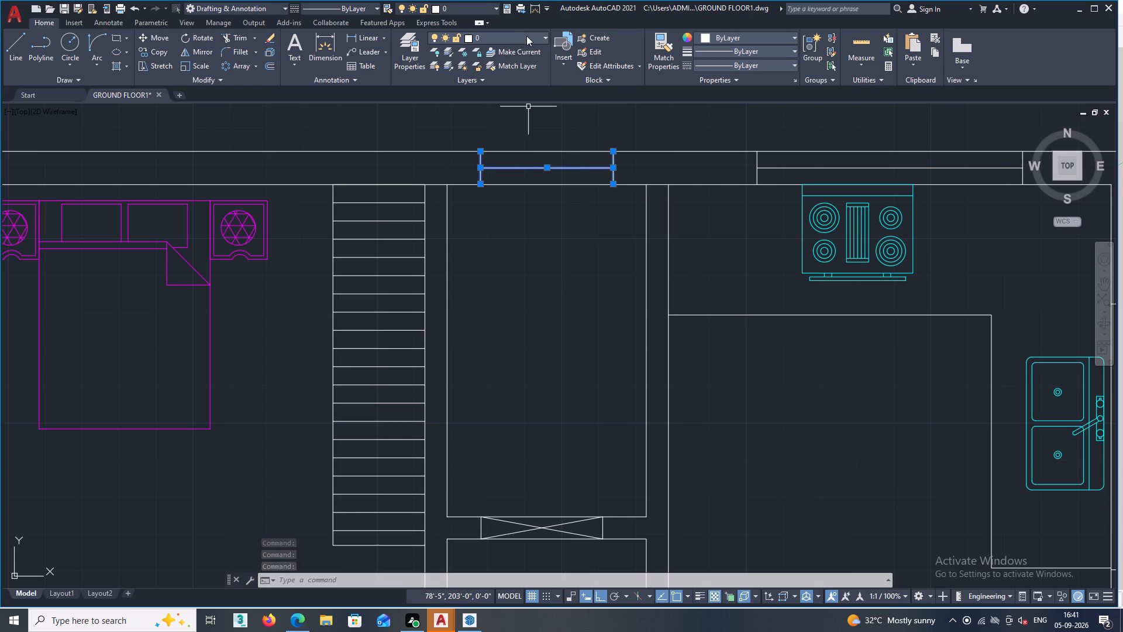
pyautogui.click(546, 36)
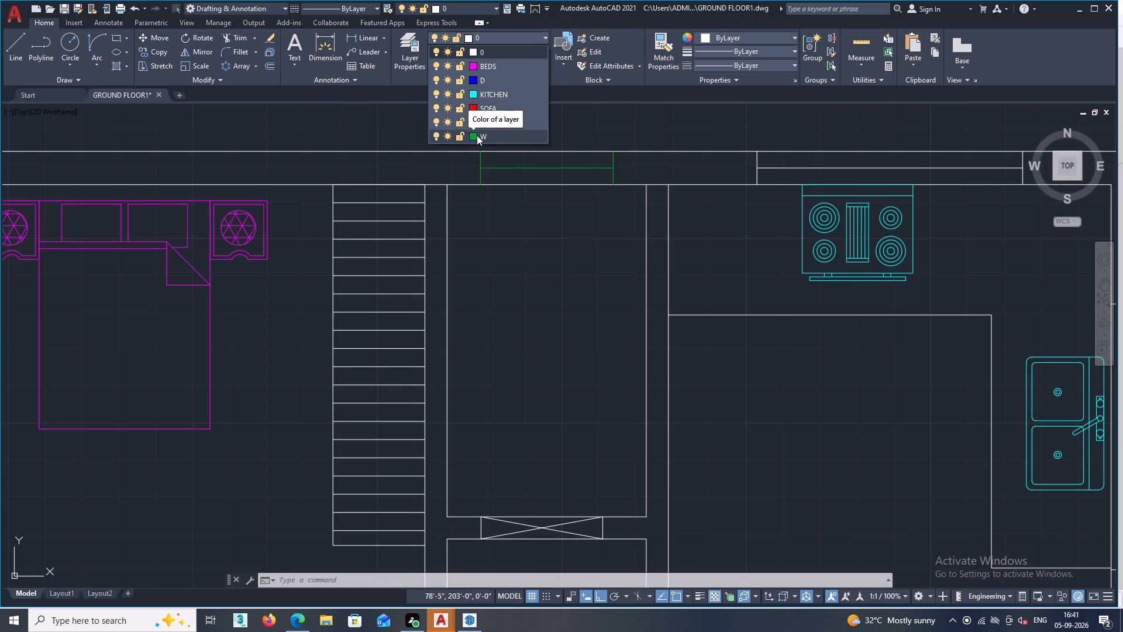
pyautogui.click(474, 136)
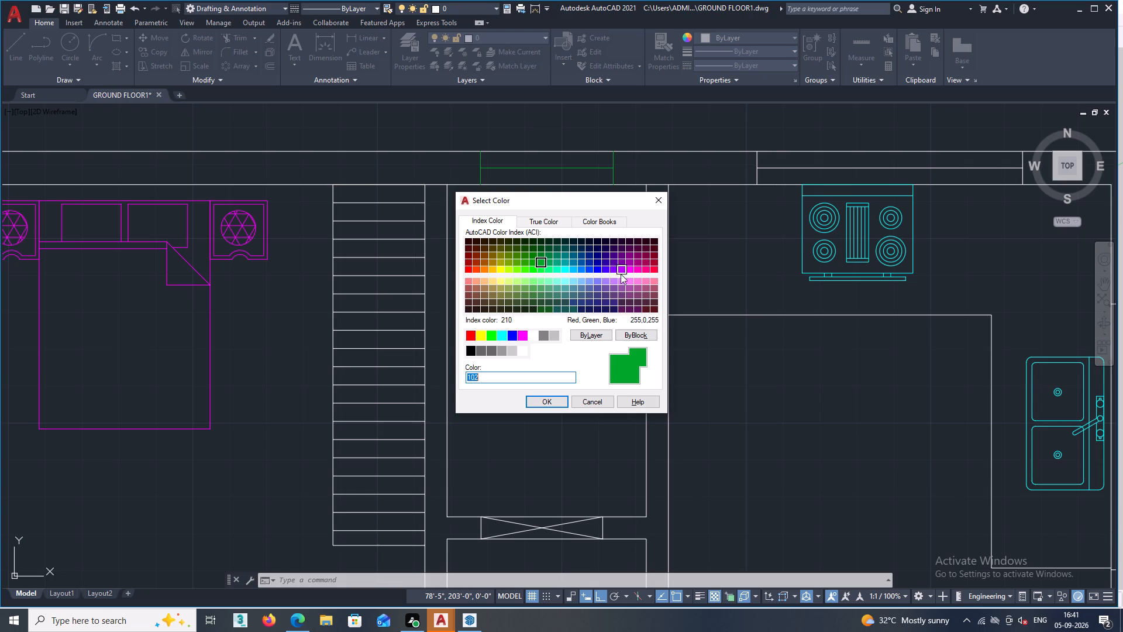
pyautogui.click(491, 334)
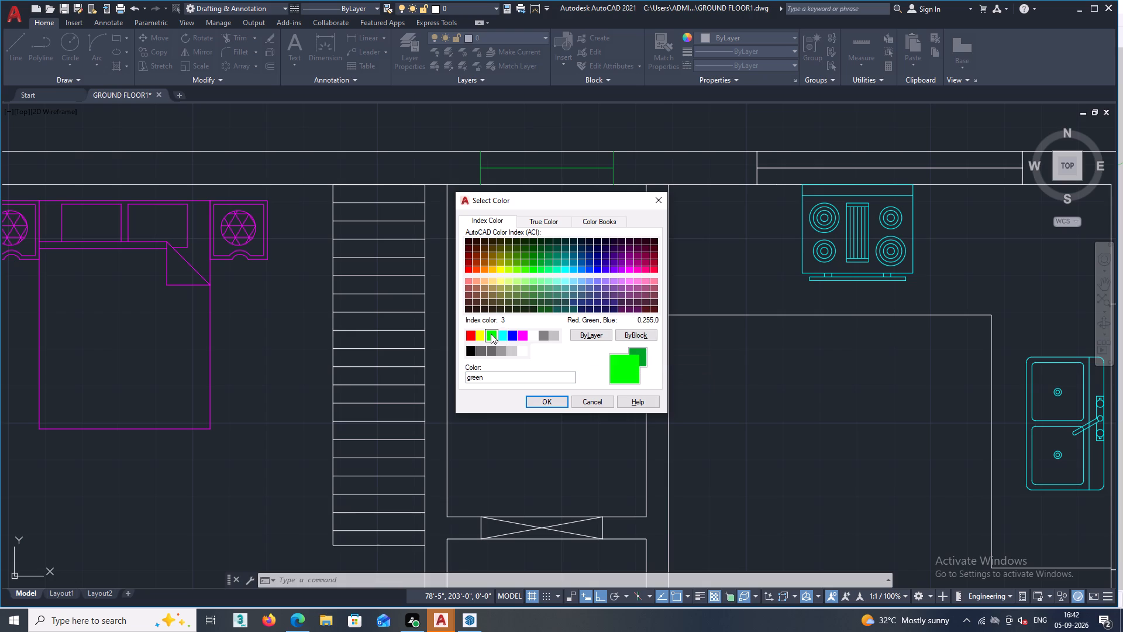
pyautogui.click(542, 400)
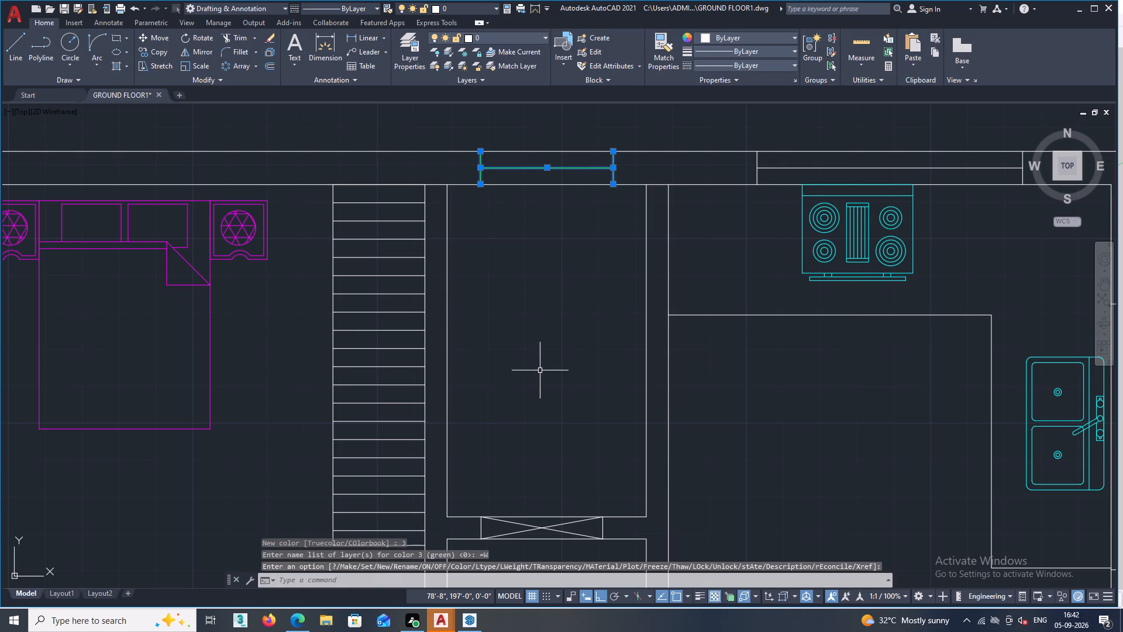
# Examine the whole floor plan, including the planted strip south of the living room, and clear the window selection.
pyautogui.scroll(-5, 552, 349)
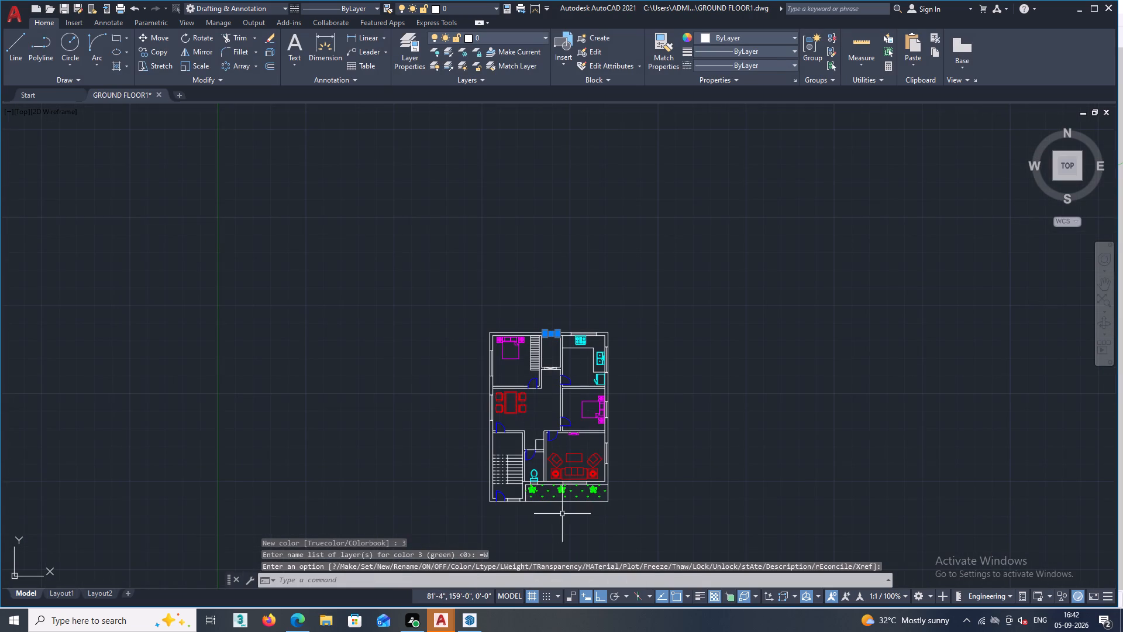
pyautogui.scroll(5, 563, 507)
pyautogui.scroll(-2, 570, 487)
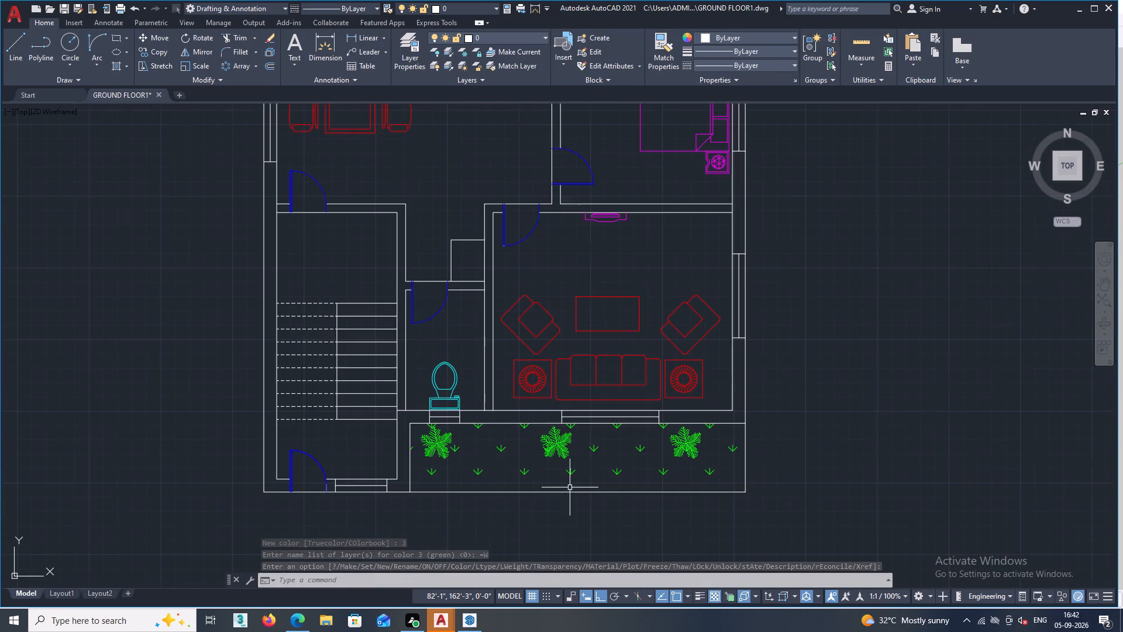
pyautogui.scroll(-1, 570, 487)
pyautogui.scroll(-1, 755, 389)
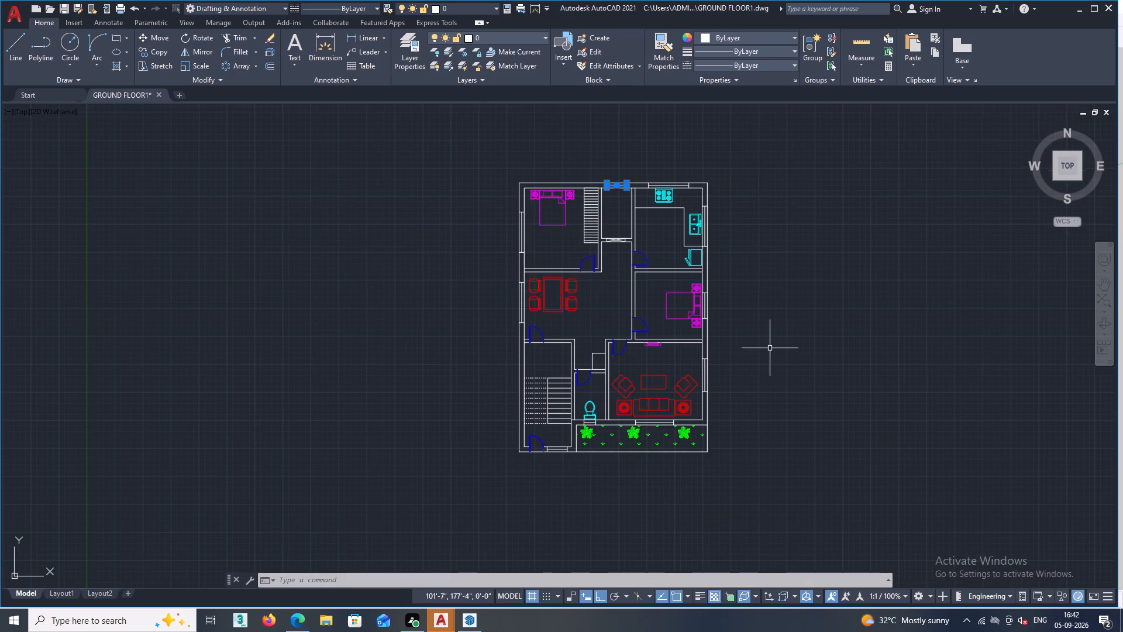
pyautogui.moveTo(763, 370); pyautogui.dragTo(745, 401, button='middle')
pyautogui.press('Escape')
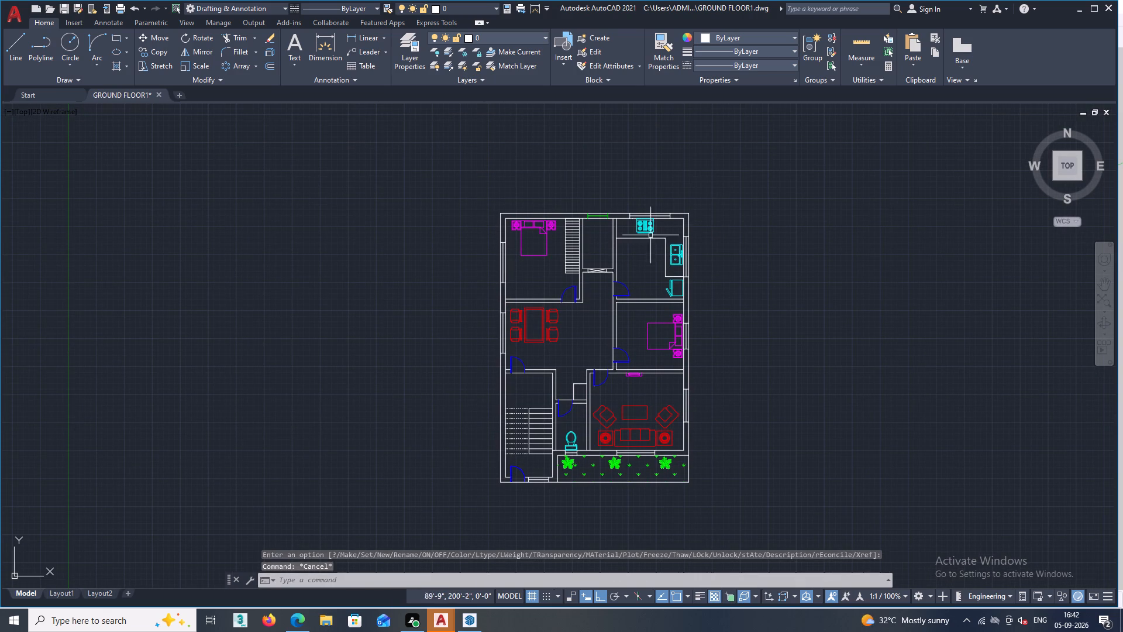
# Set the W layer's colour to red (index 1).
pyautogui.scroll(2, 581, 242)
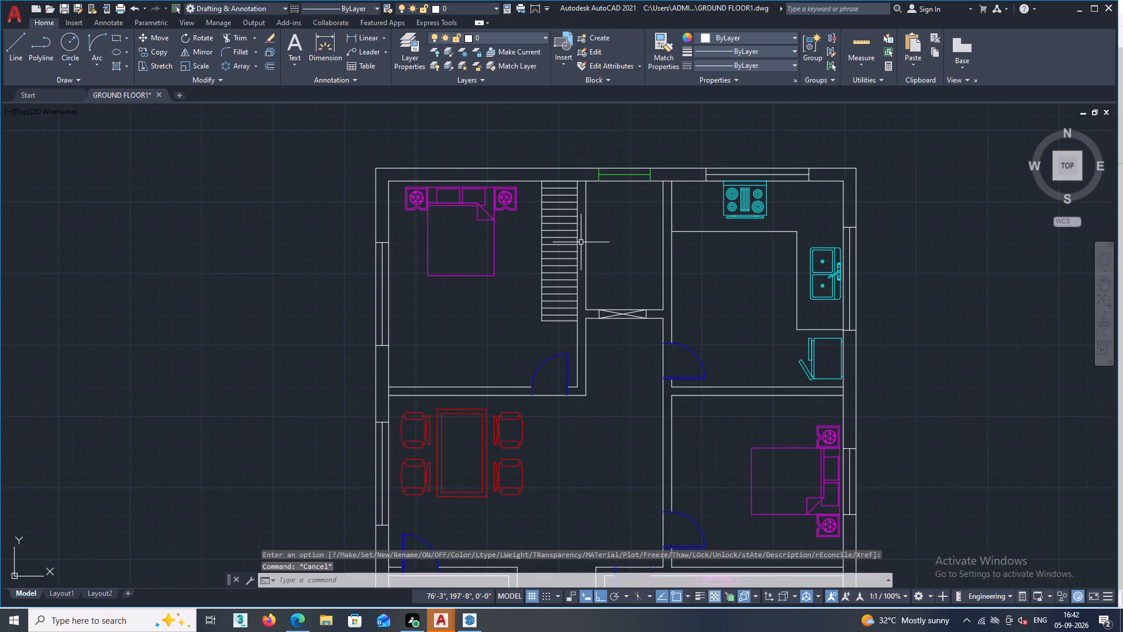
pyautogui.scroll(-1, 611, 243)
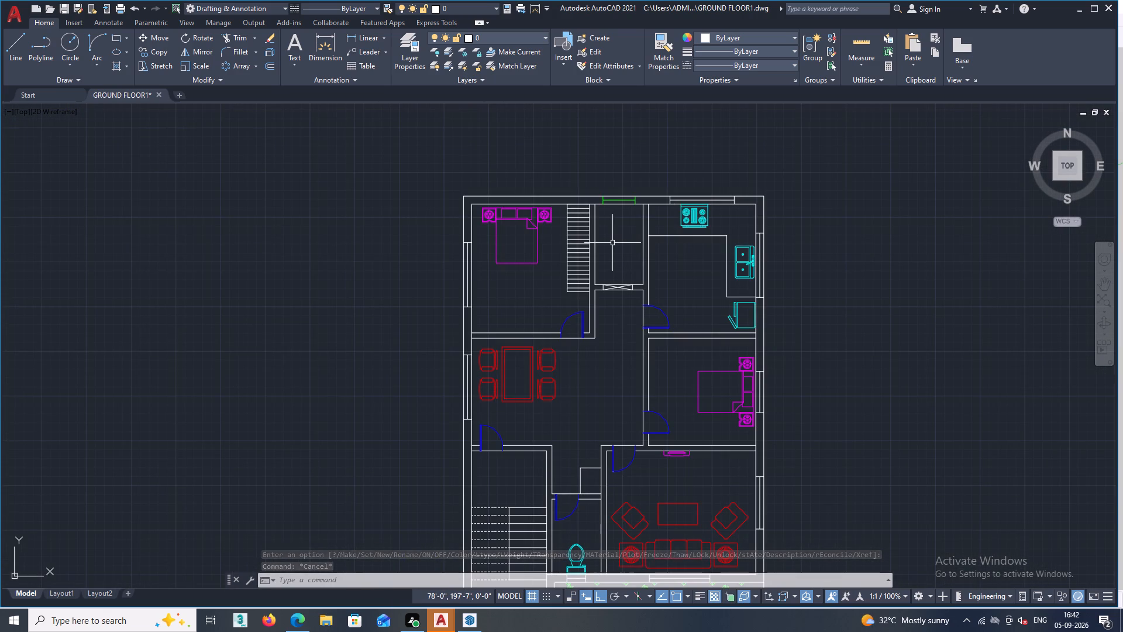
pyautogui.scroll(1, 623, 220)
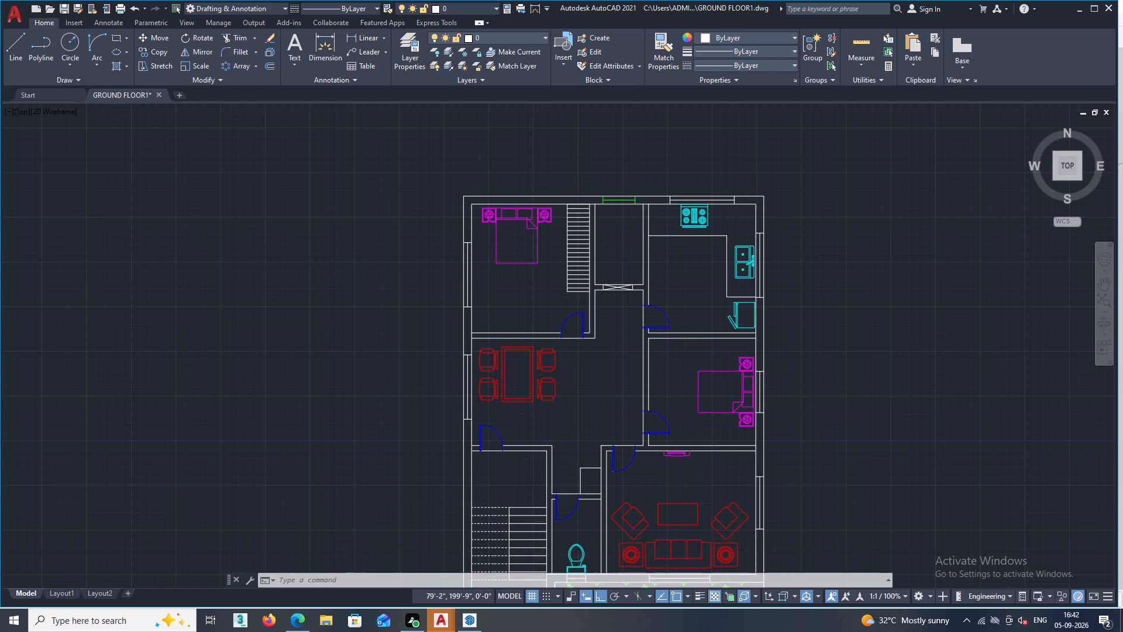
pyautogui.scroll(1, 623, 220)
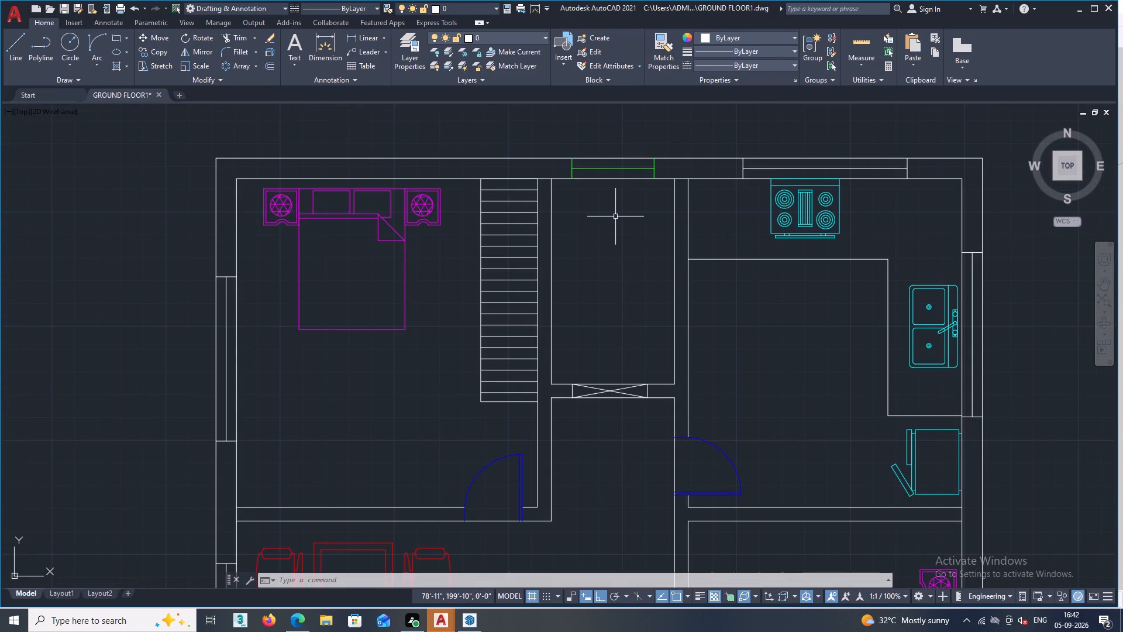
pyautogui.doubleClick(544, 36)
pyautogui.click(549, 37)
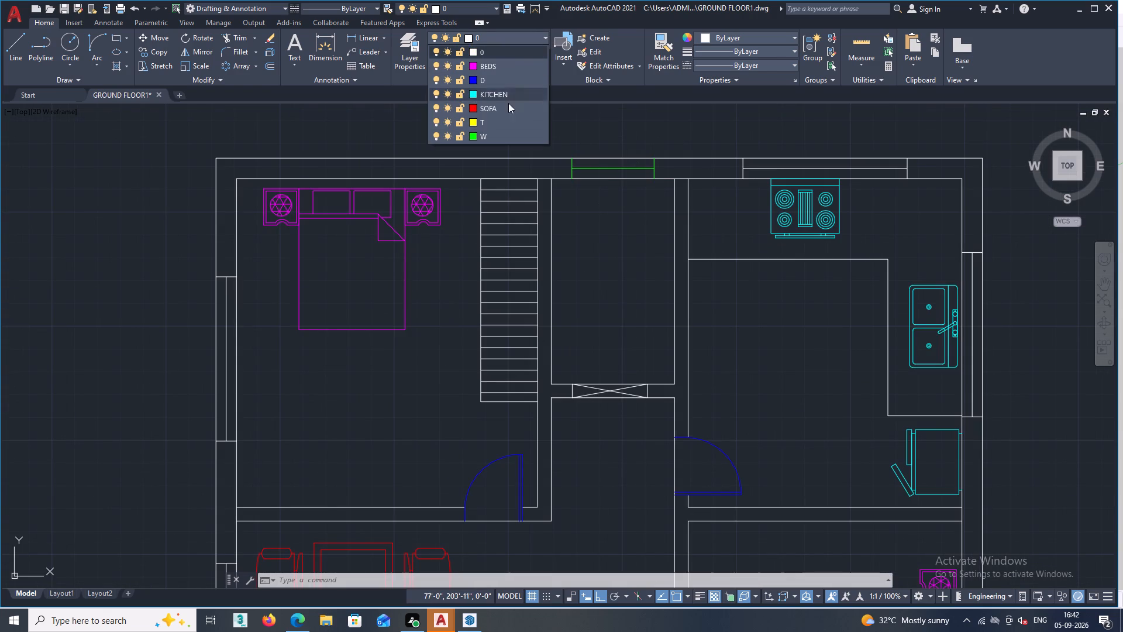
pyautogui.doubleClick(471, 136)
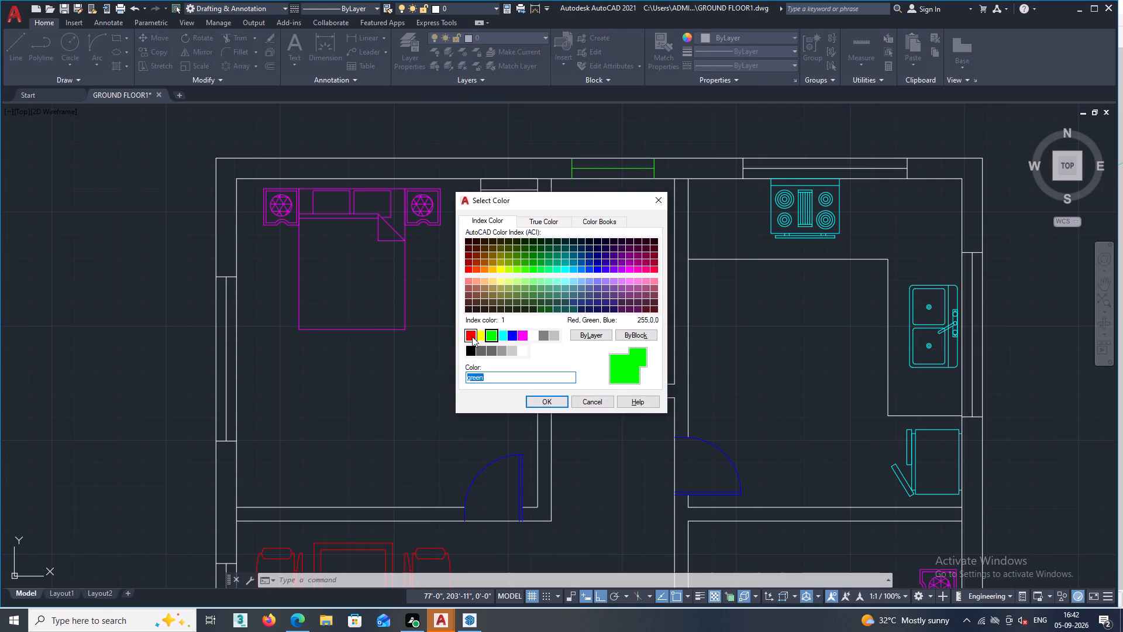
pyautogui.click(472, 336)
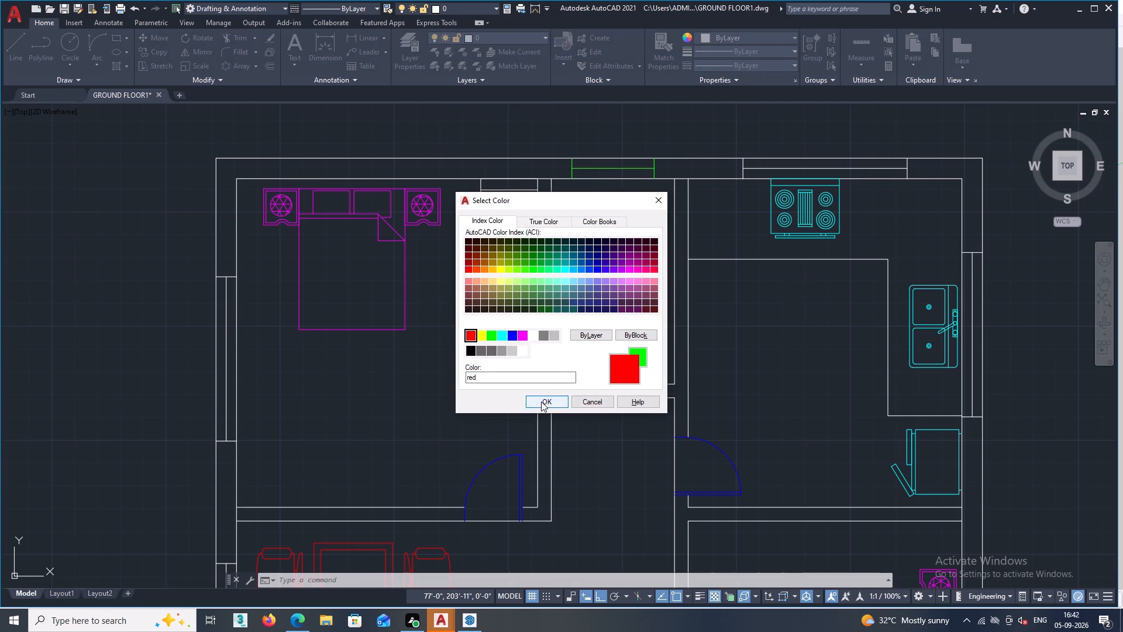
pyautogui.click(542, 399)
# Examine the plants in the southern strip and the small north-wall window in the W layer's red colour.
pyautogui.scroll(-2, 621, 347)
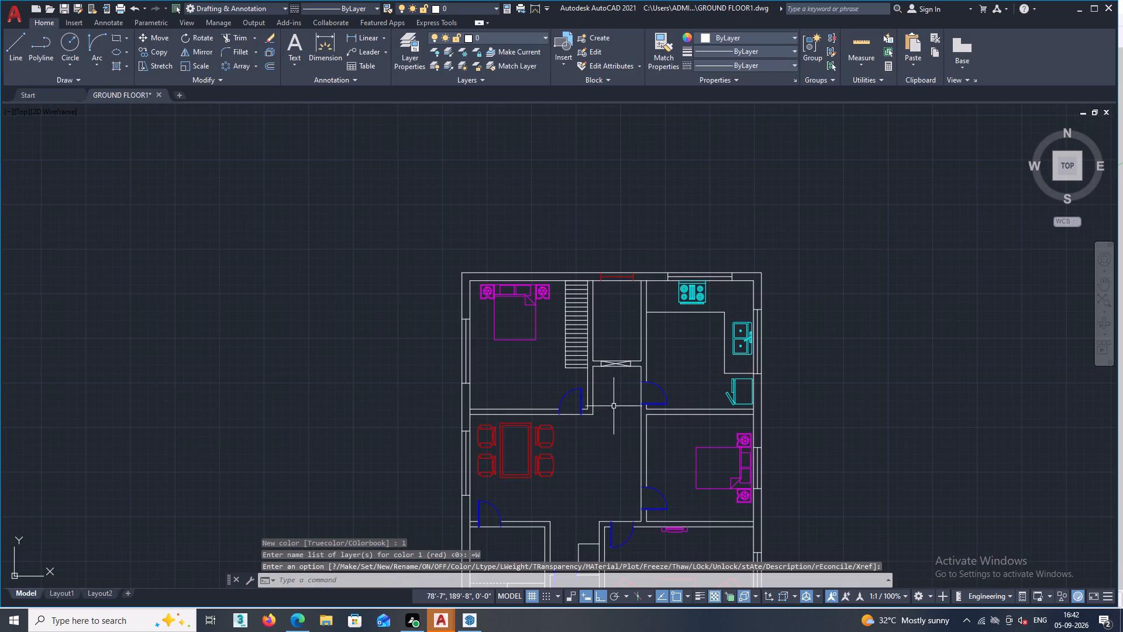
pyautogui.moveTo(605, 434); pyautogui.dragTo(652, 284, button='middle')
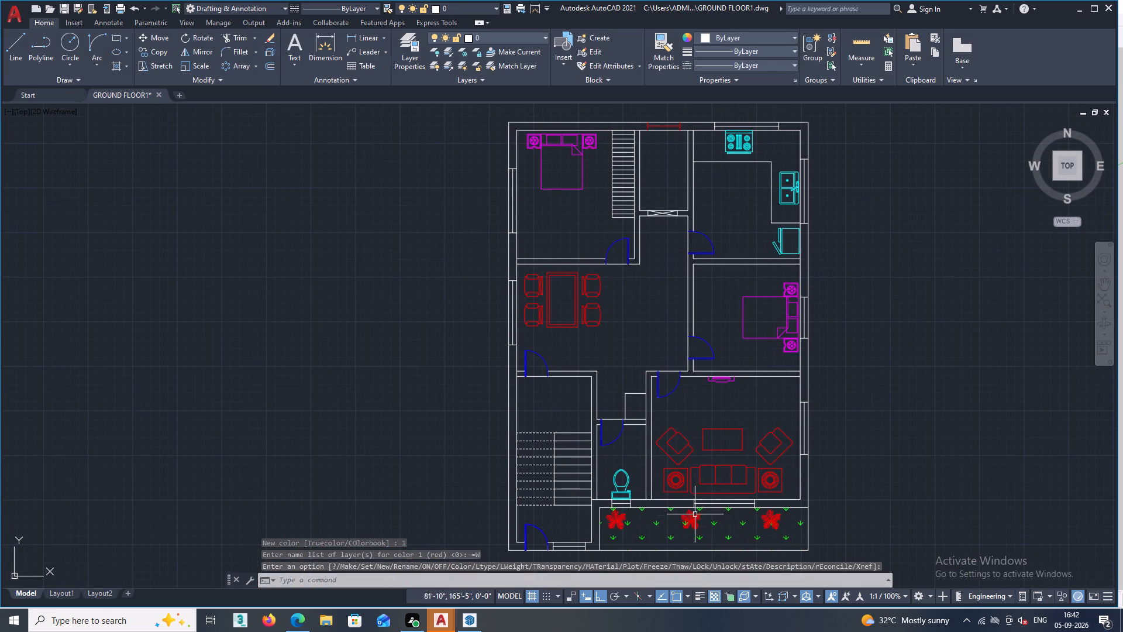
pyautogui.scroll(3, 633, 534)
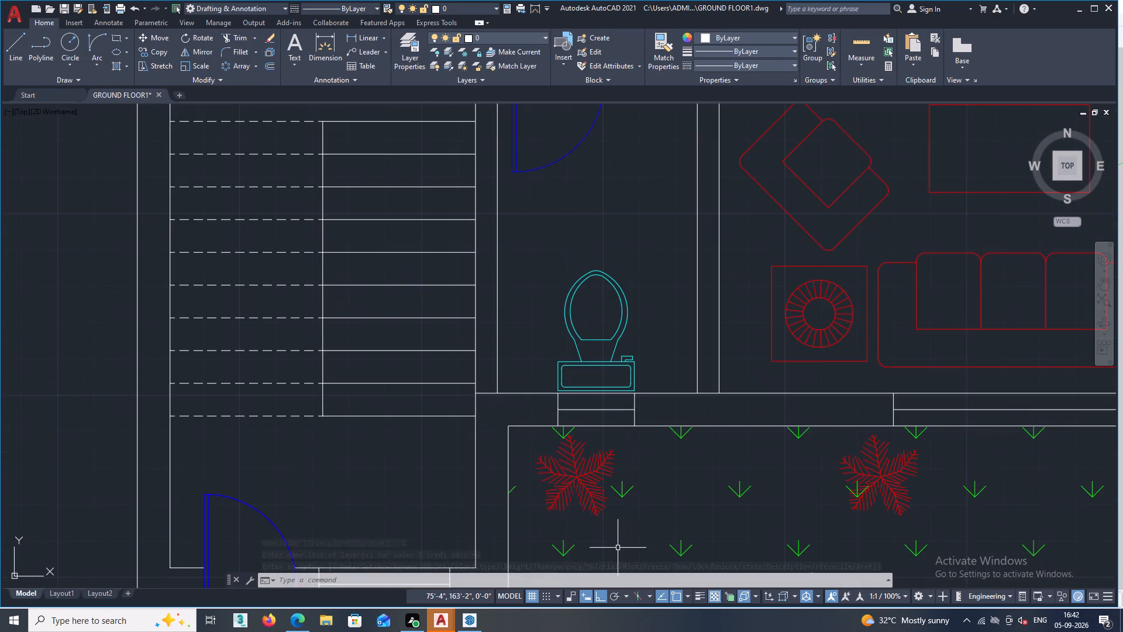
pyautogui.moveTo(618, 547); pyautogui.dragTo(591, 447, button='middle')
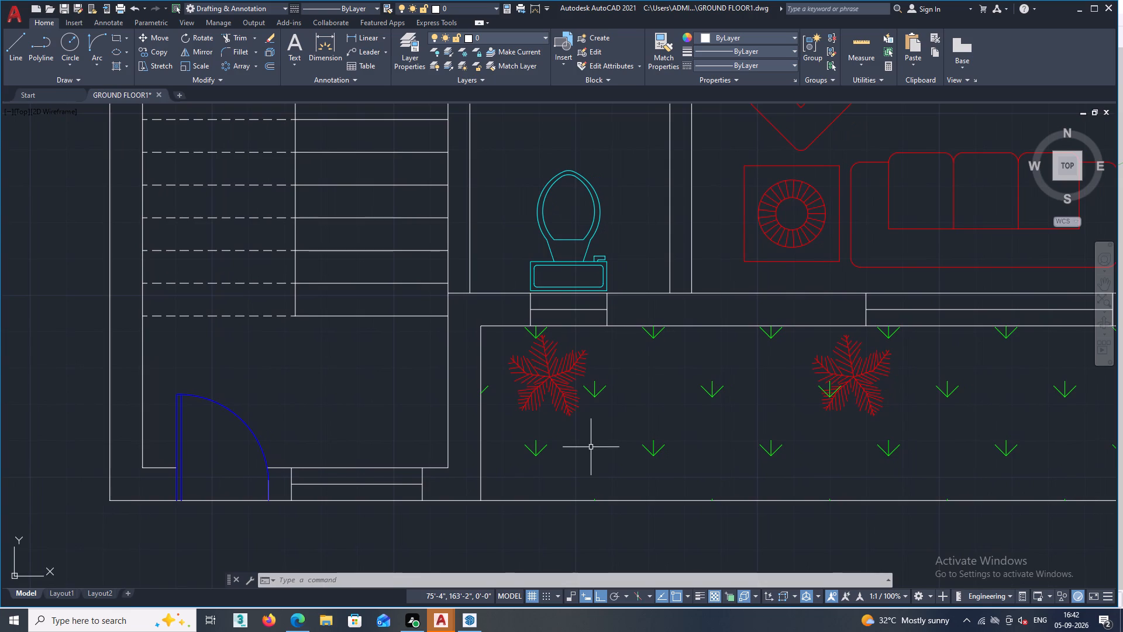
pyautogui.scroll(-4, 591, 447)
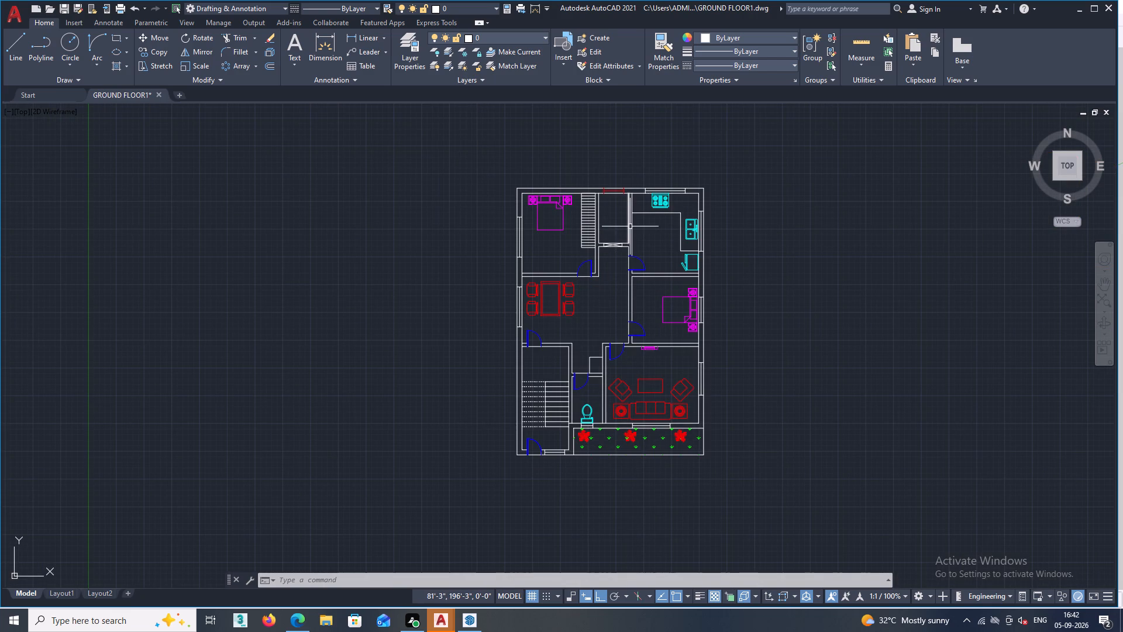
pyautogui.scroll(2, 614, 192)
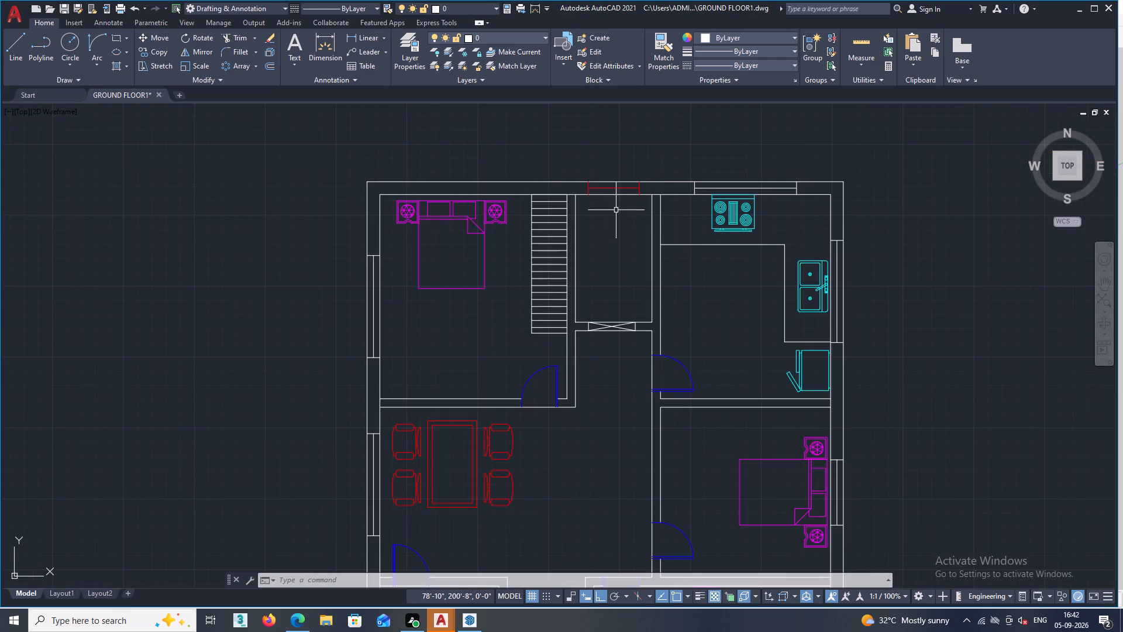
pyautogui.scroll(2, 617, 218)
pyautogui.scroll(-2, 617, 218)
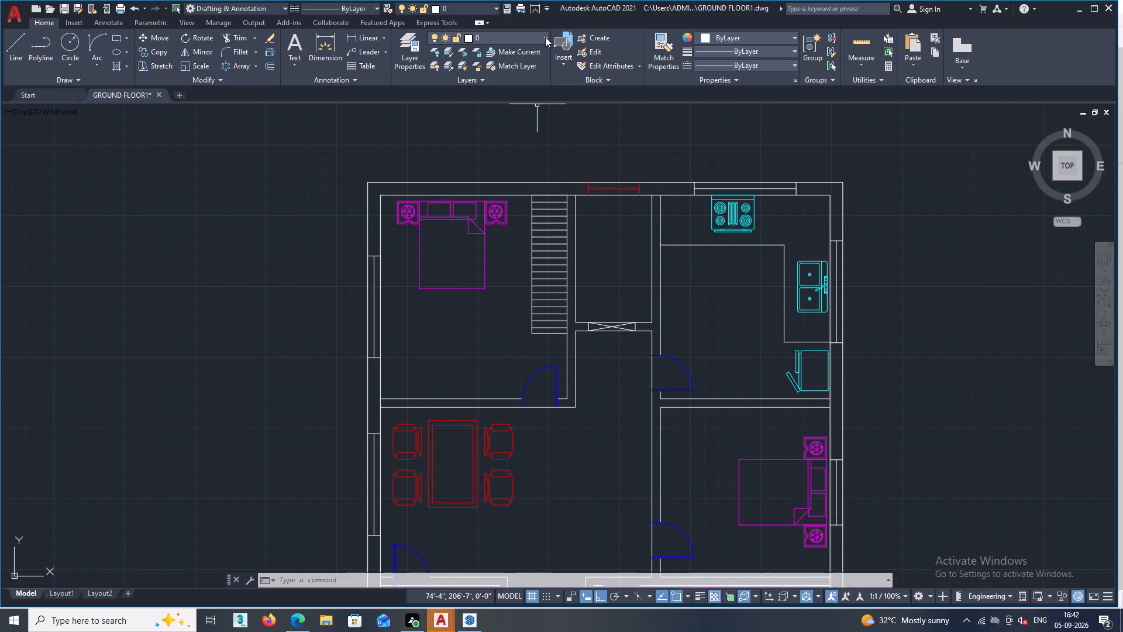
# Select two lines of the small north-wall window, set the W layer's colour to yellow (index 2), and clear the selection.
pyautogui.scroll(1, 600, 236)
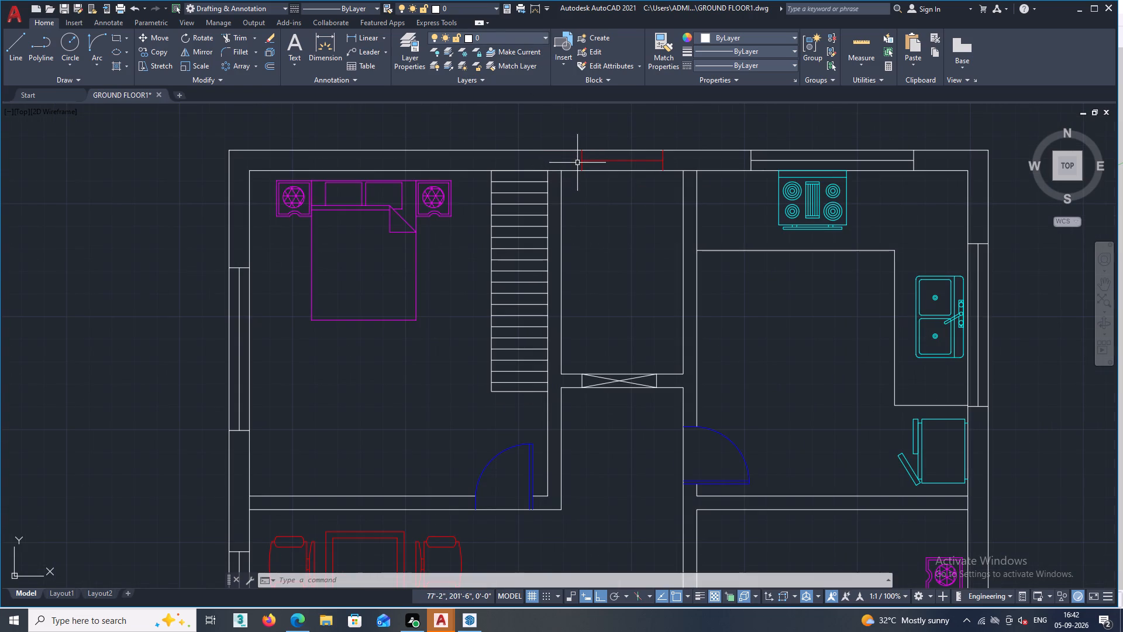
pyautogui.click(581, 163)
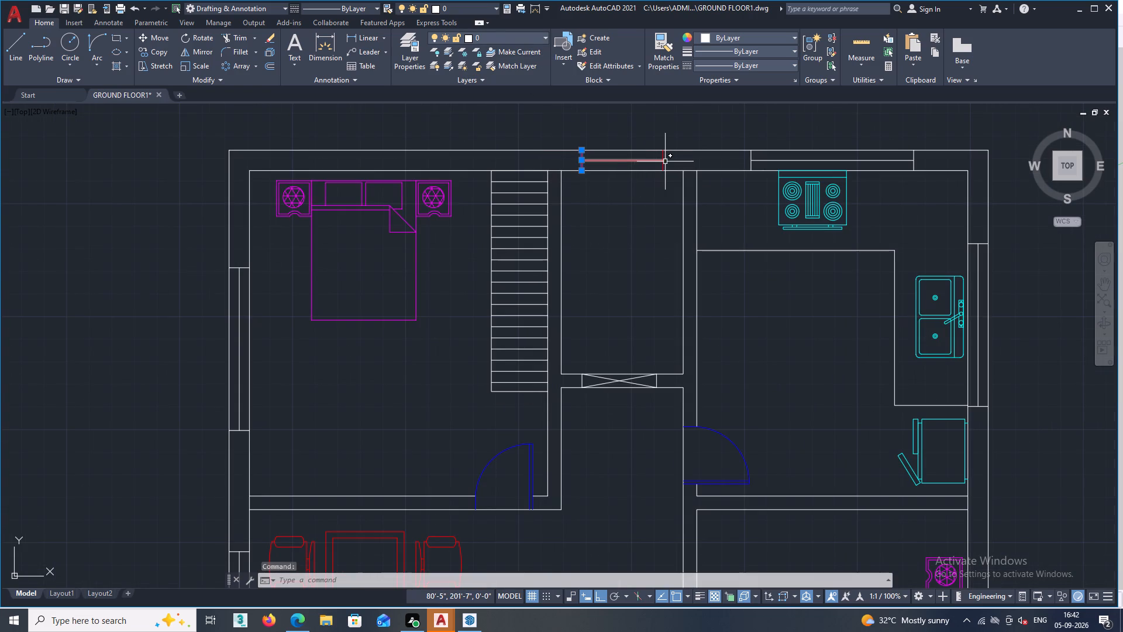
pyautogui.click(665, 162)
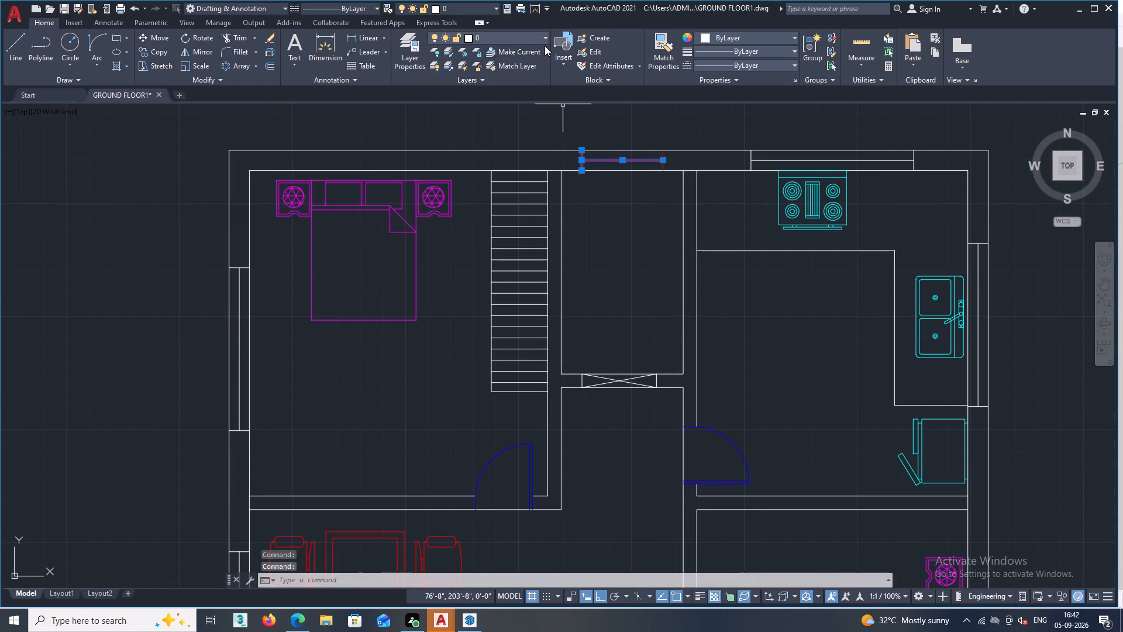
pyautogui.click(546, 36)
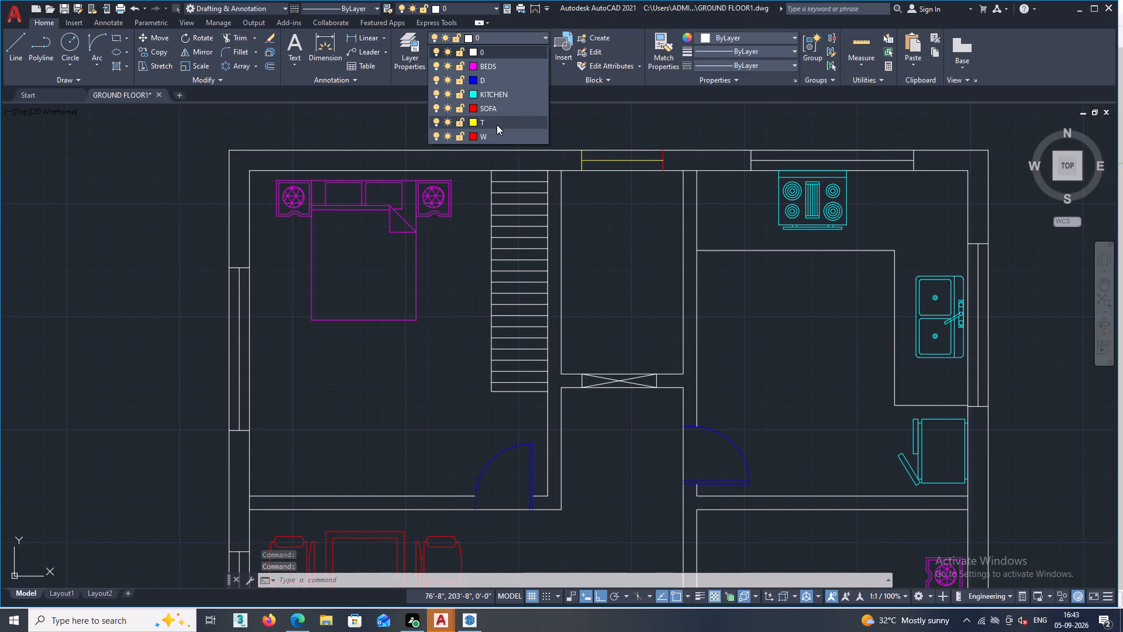
pyautogui.click(471, 137)
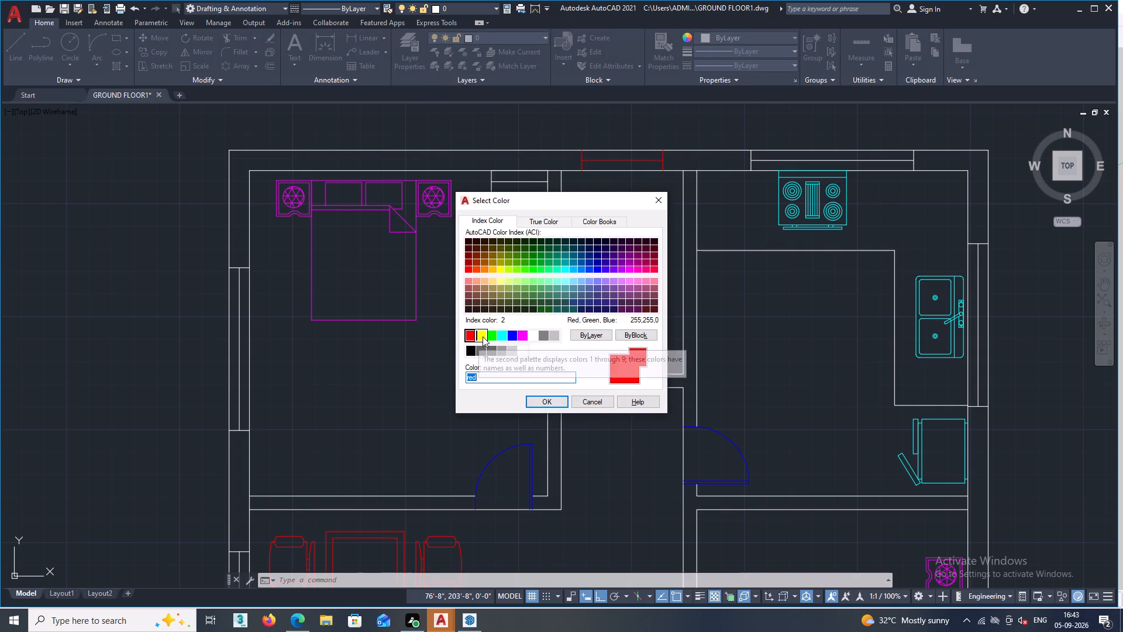
pyautogui.click(483, 336)
pyautogui.click(550, 400)
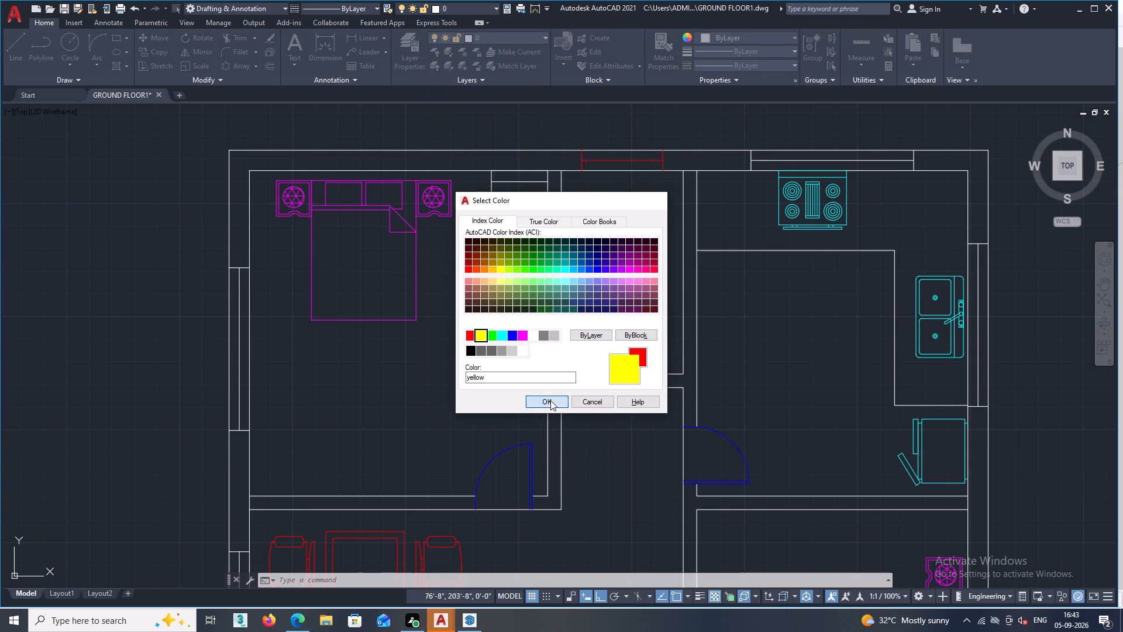
pyautogui.press('Escape')
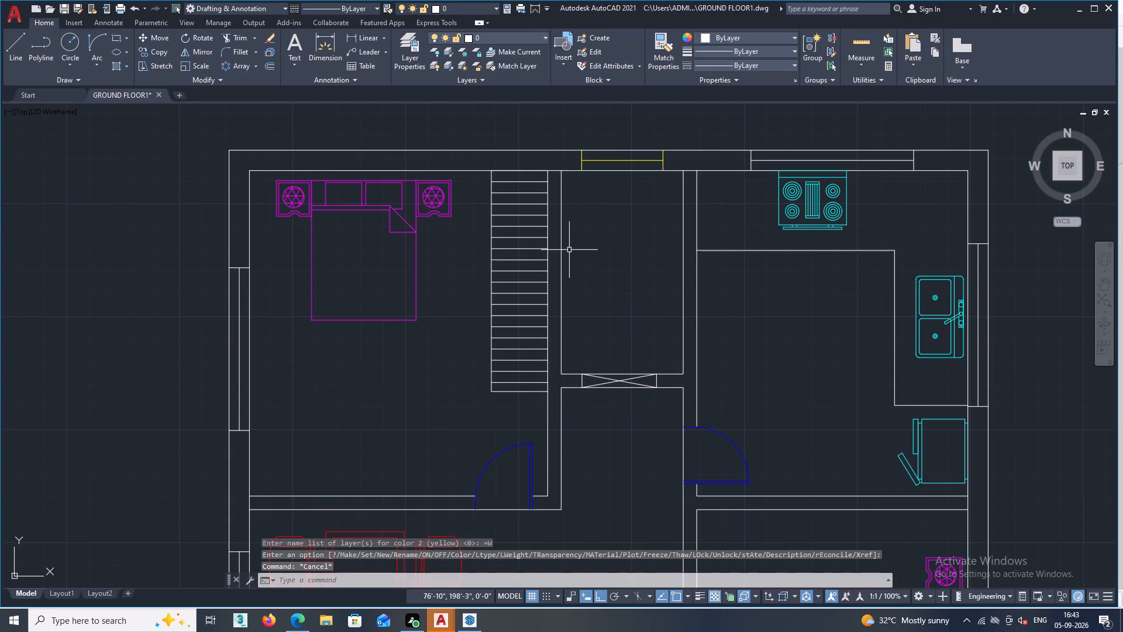
# Examine the floor plan from the planted strip to the northern rooms, checking the W layer's yellow colour against the other layers.
pyautogui.scroll(-1, 633, 260)
pyautogui.scroll(-1, 653, 348)
pyautogui.scroll(-1, 628, 418)
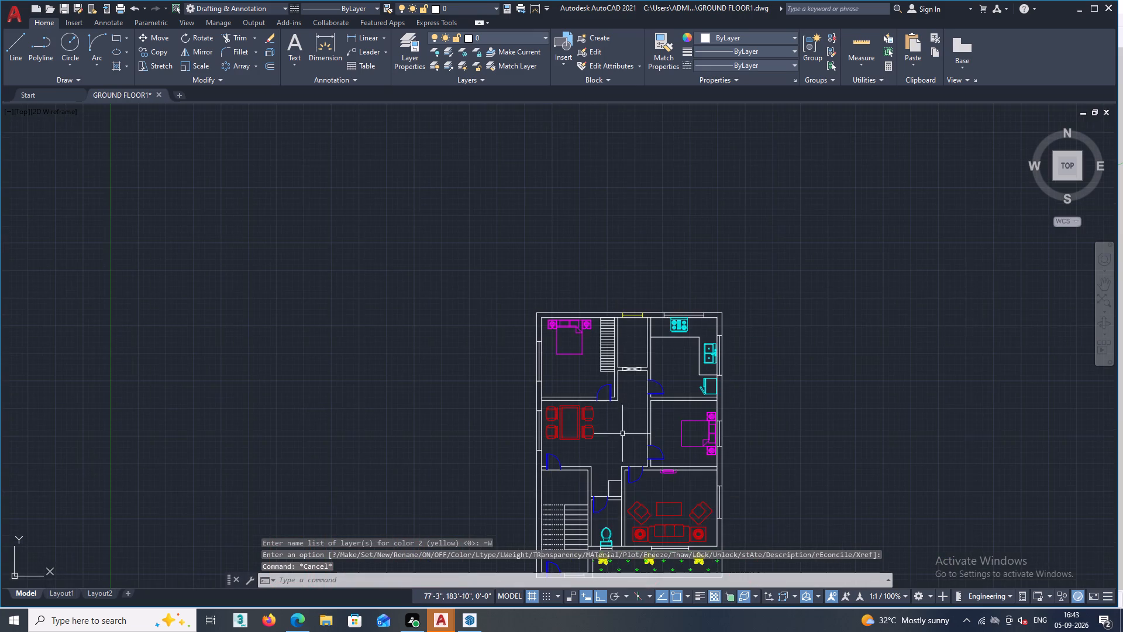
pyautogui.scroll(-1, 622, 434)
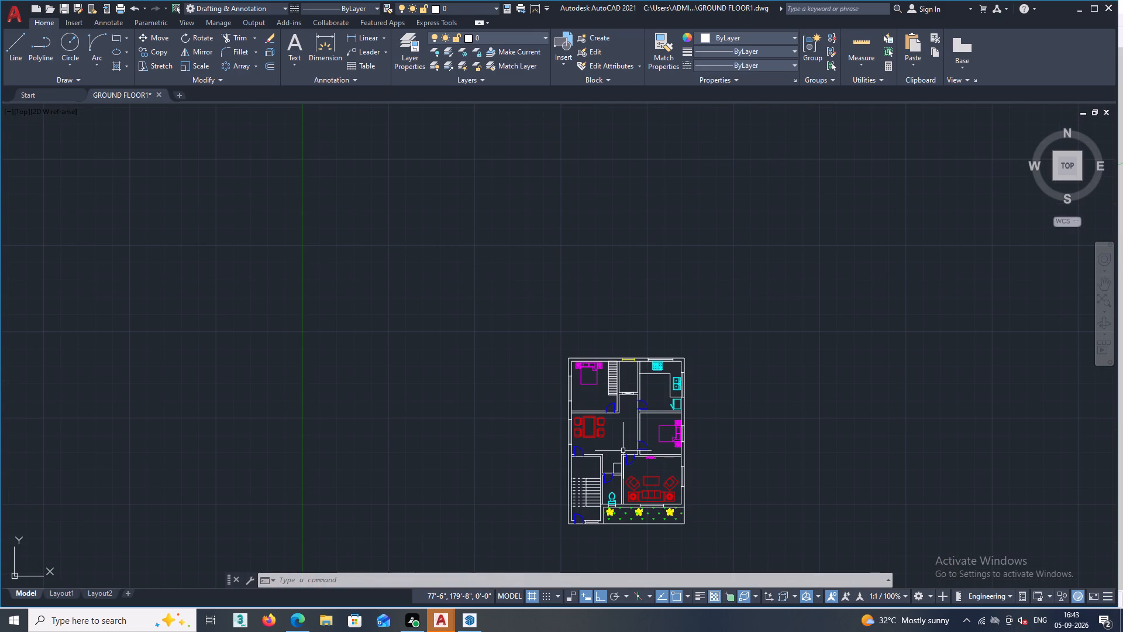
pyautogui.scroll(3, 669, 525)
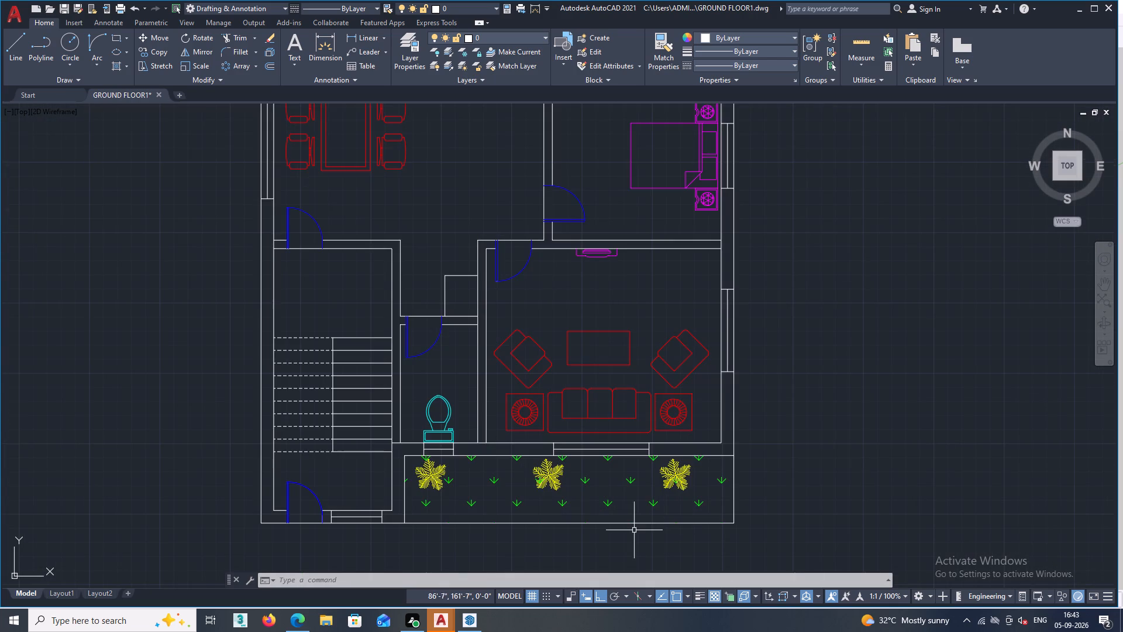
pyautogui.scroll(-1, 633, 531)
pyautogui.moveTo(618, 551); pyautogui.dragTo(731, 459, button='middle')
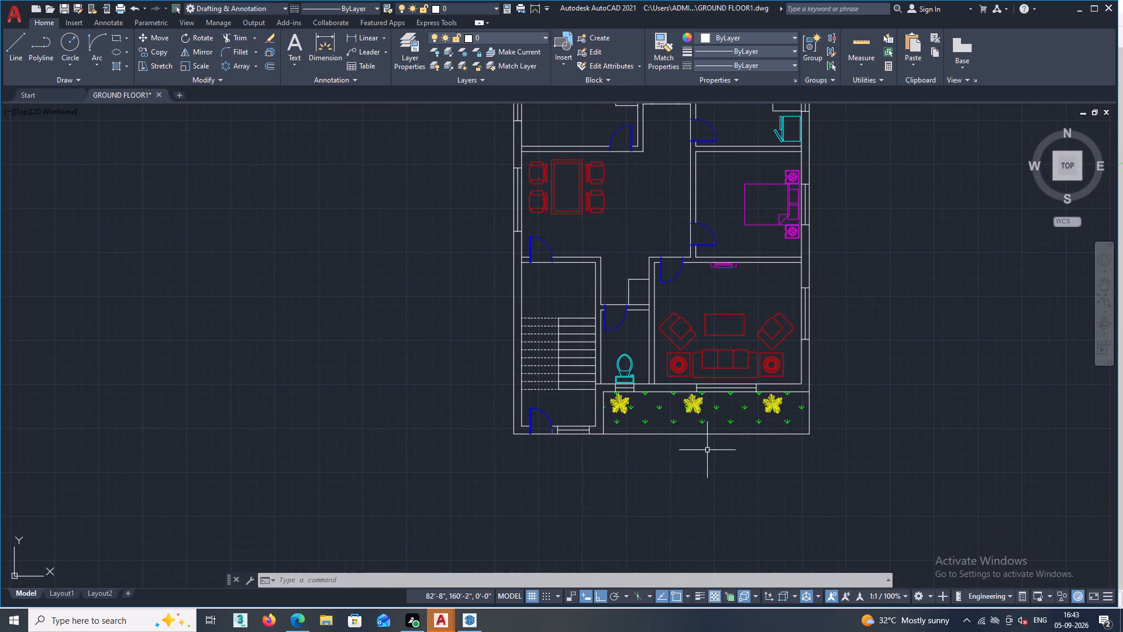
pyautogui.scroll(2, 697, 406)
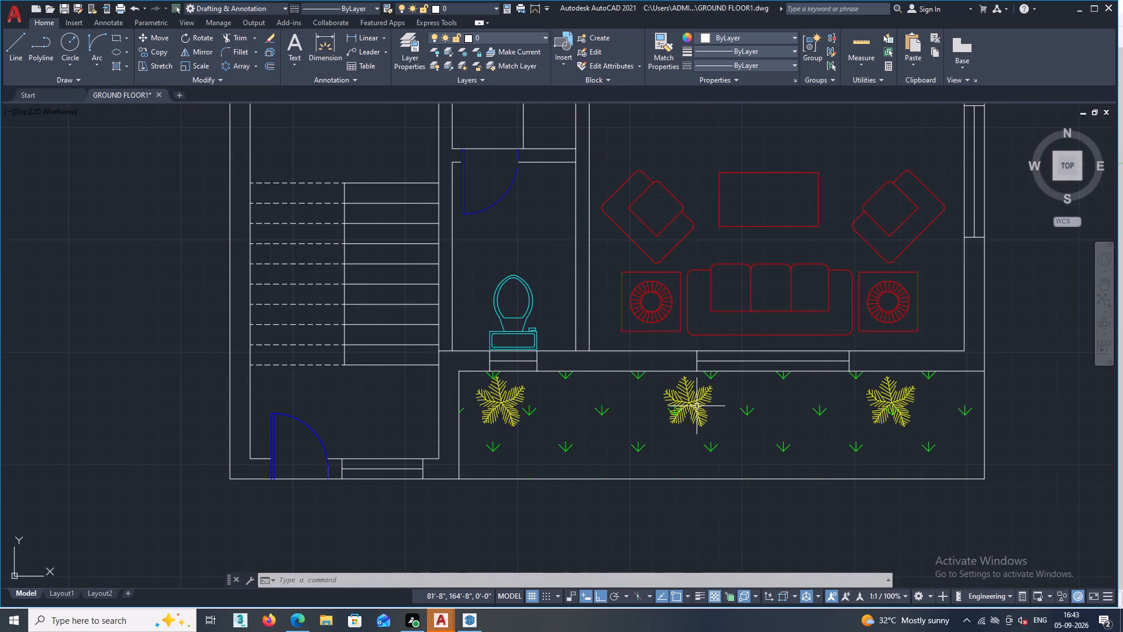
pyautogui.scroll(-3, 697, 406)
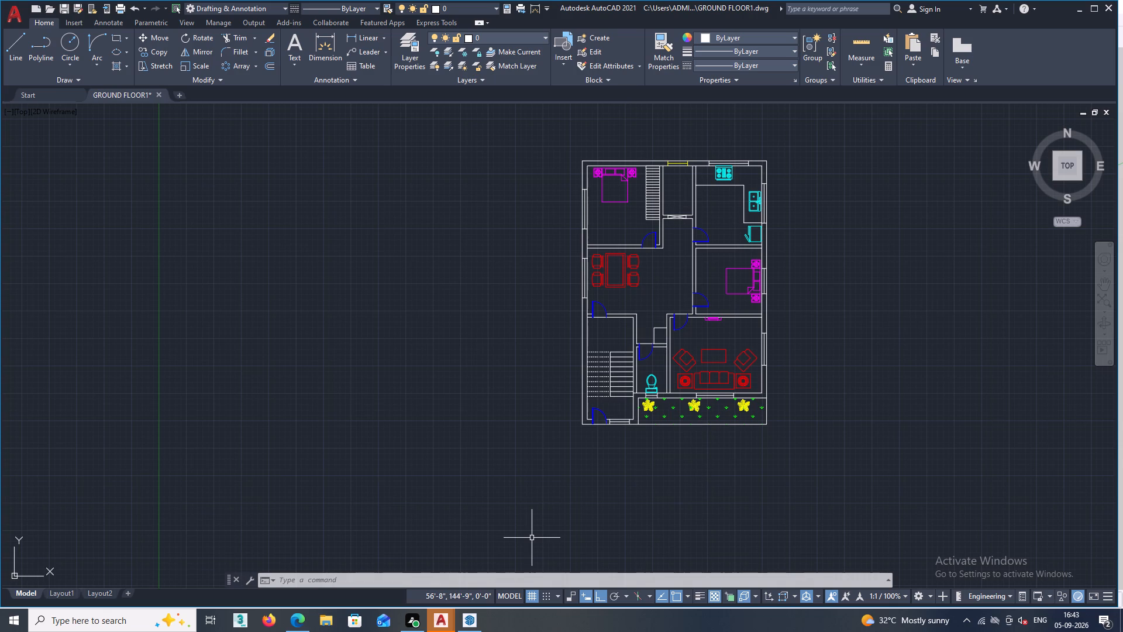
pyautogui.scroll(2, 646, 171)
pyautogui.scroll(-1, 646, 171)
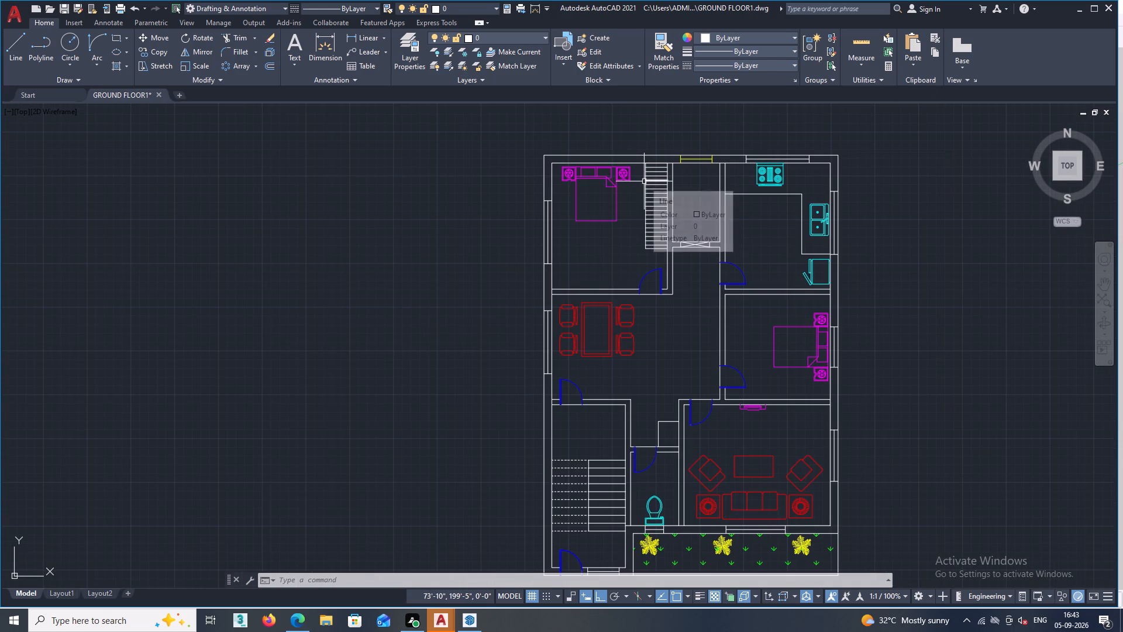
pyautogui.scroll(-1, 644, 181)
pyautogui.scroll(2, 689, 171)
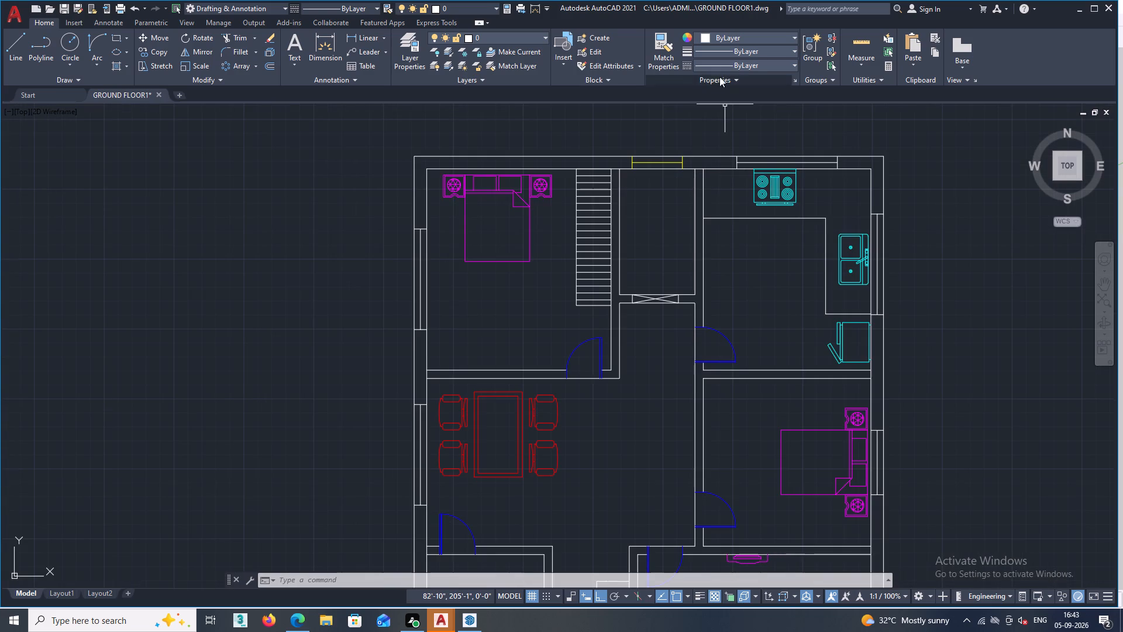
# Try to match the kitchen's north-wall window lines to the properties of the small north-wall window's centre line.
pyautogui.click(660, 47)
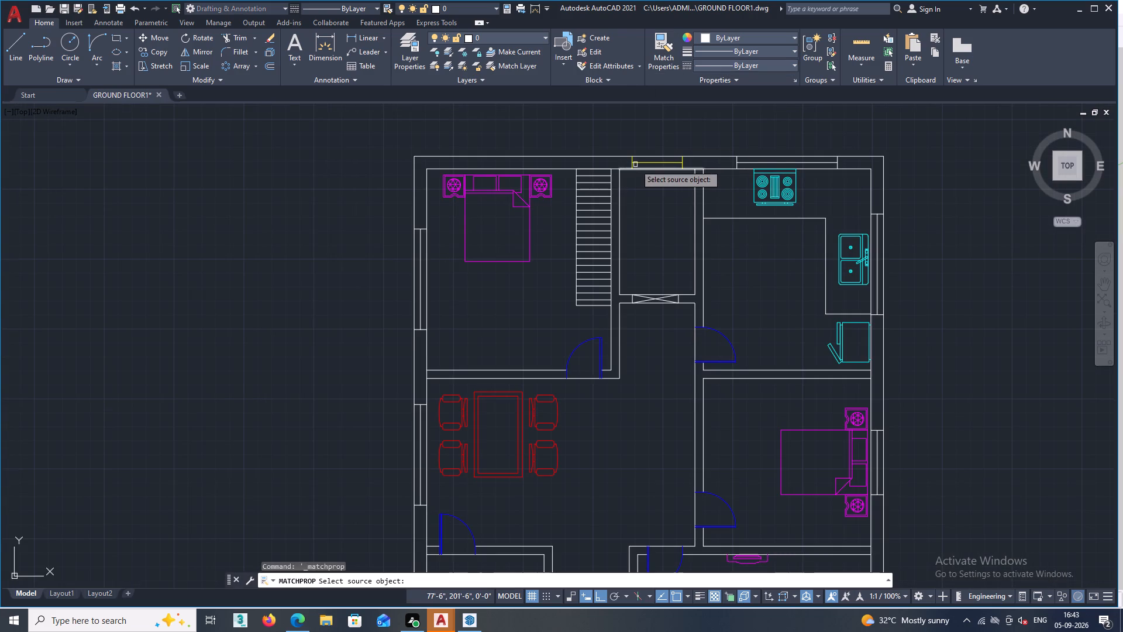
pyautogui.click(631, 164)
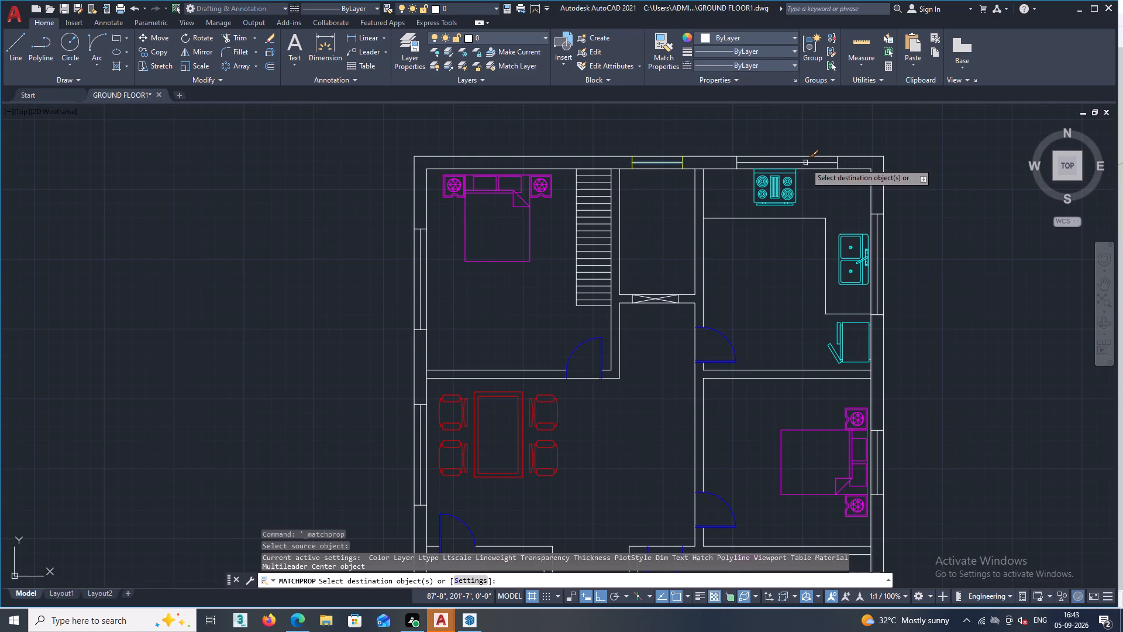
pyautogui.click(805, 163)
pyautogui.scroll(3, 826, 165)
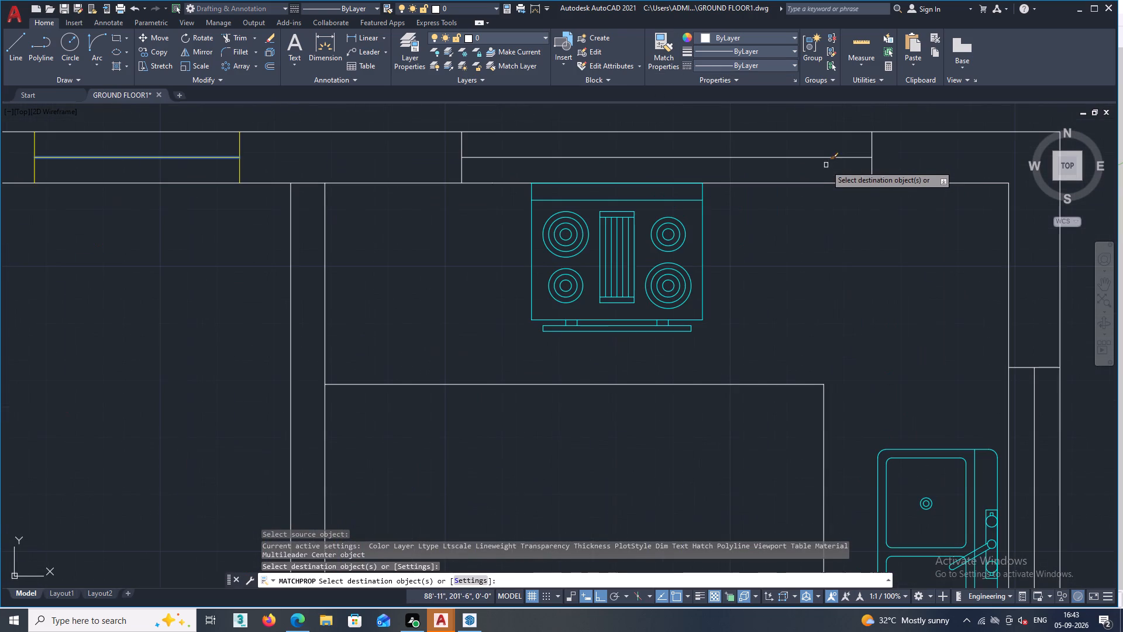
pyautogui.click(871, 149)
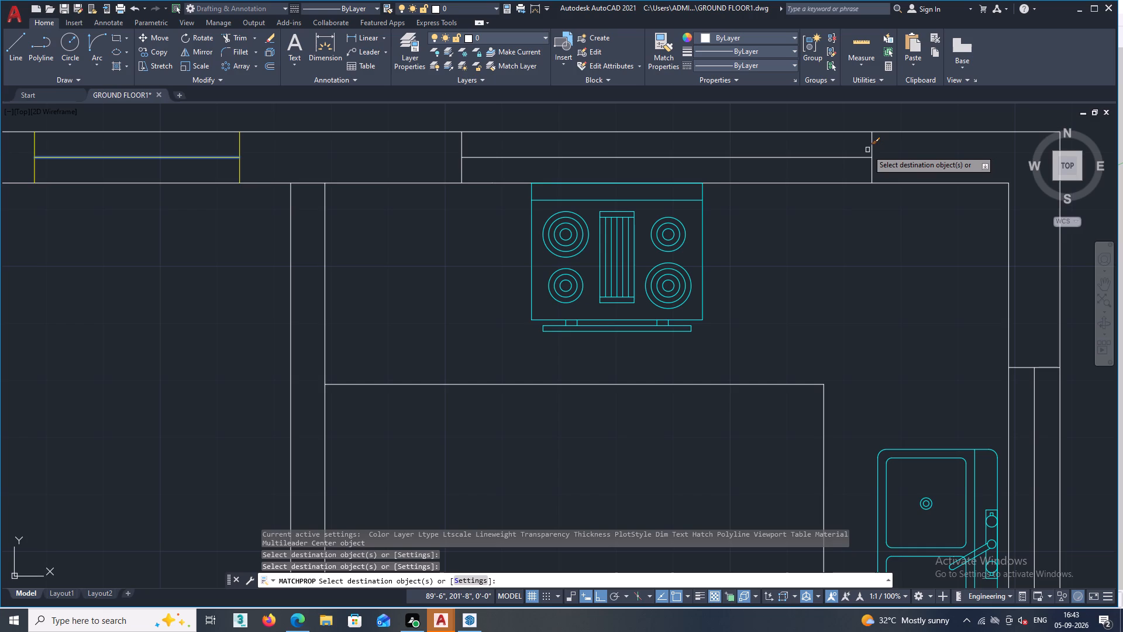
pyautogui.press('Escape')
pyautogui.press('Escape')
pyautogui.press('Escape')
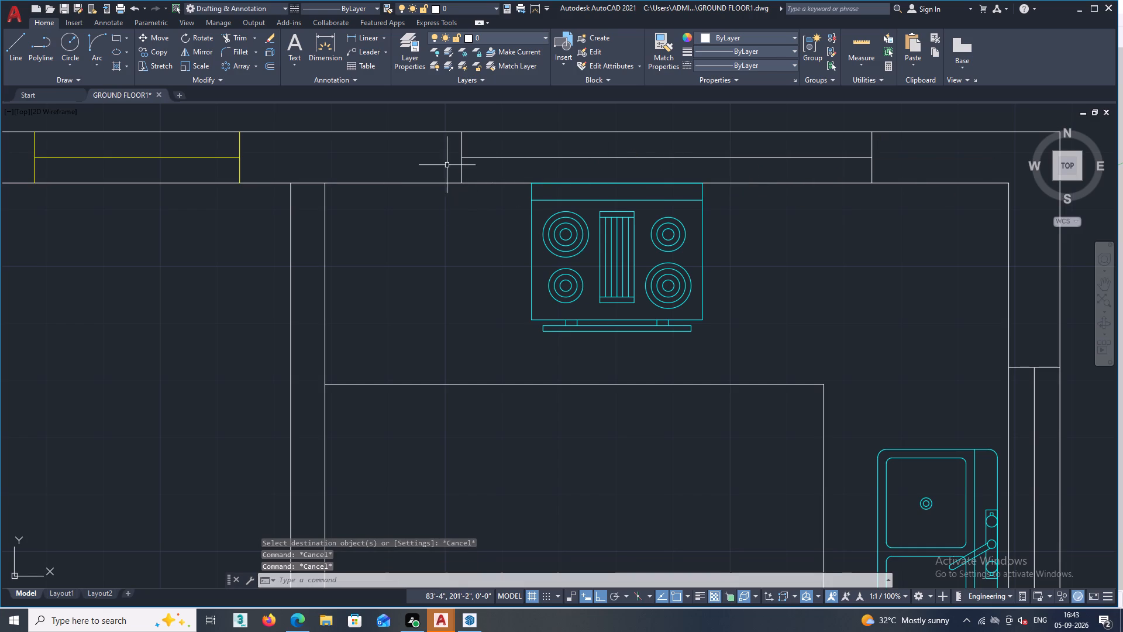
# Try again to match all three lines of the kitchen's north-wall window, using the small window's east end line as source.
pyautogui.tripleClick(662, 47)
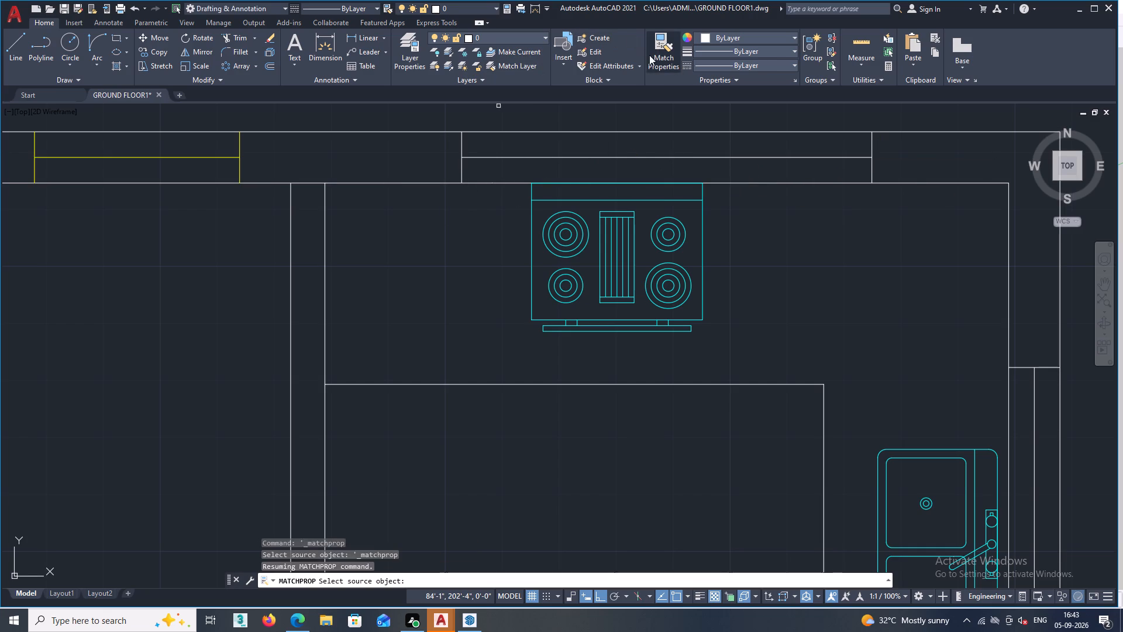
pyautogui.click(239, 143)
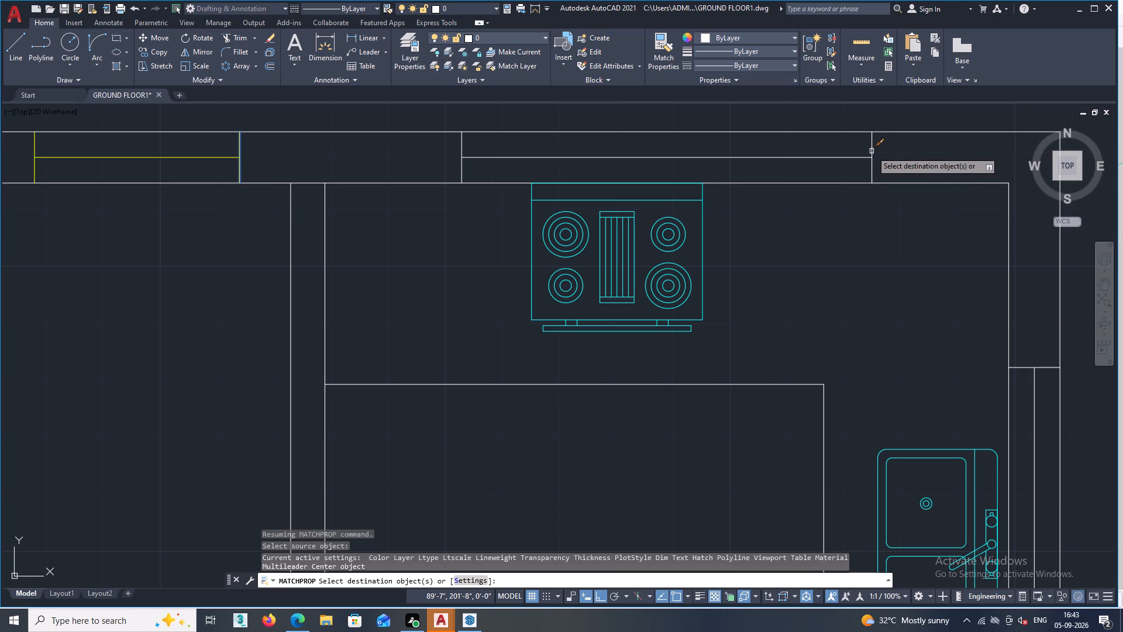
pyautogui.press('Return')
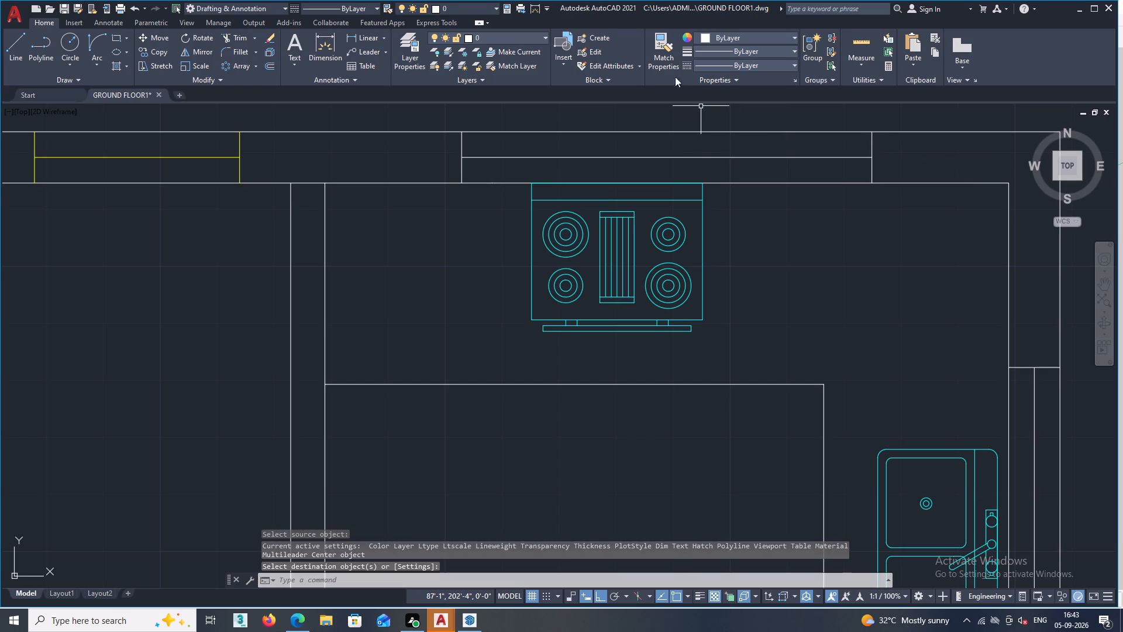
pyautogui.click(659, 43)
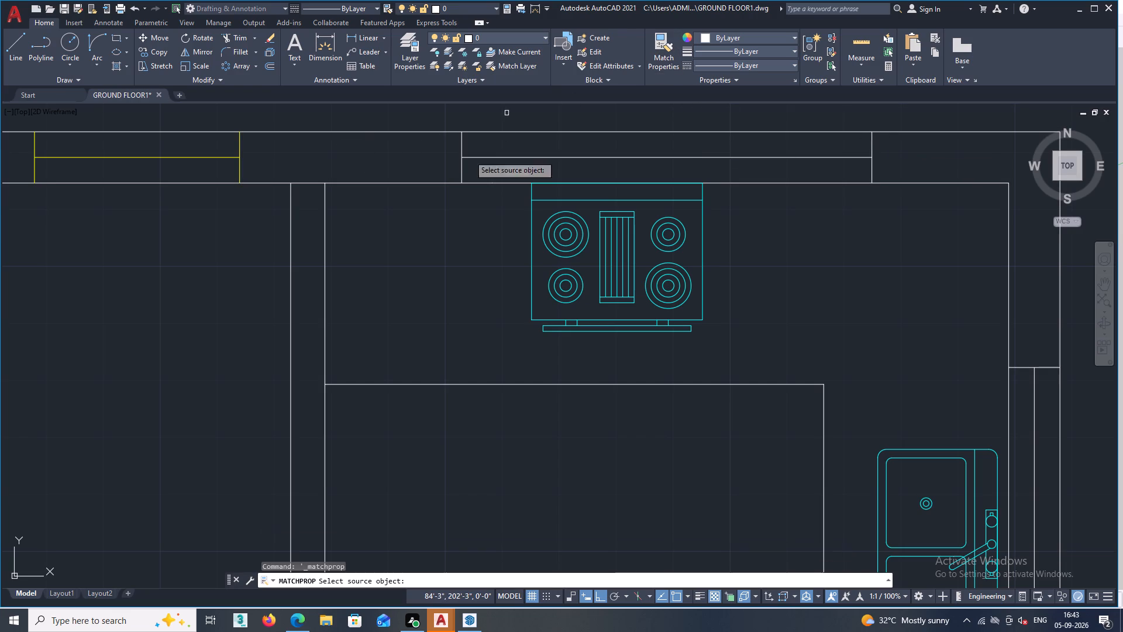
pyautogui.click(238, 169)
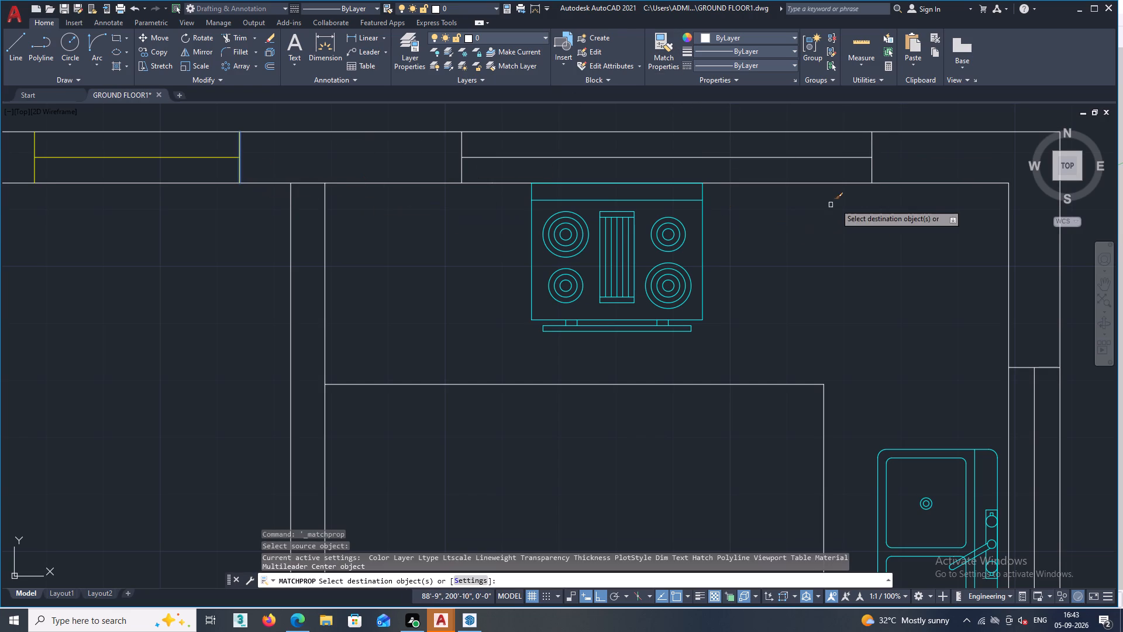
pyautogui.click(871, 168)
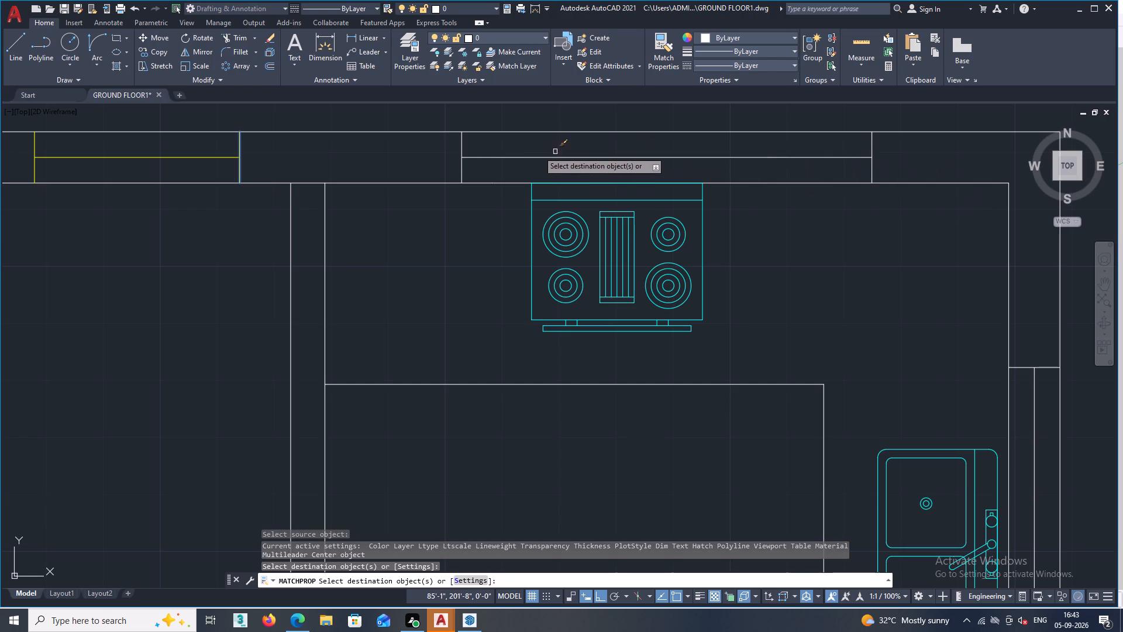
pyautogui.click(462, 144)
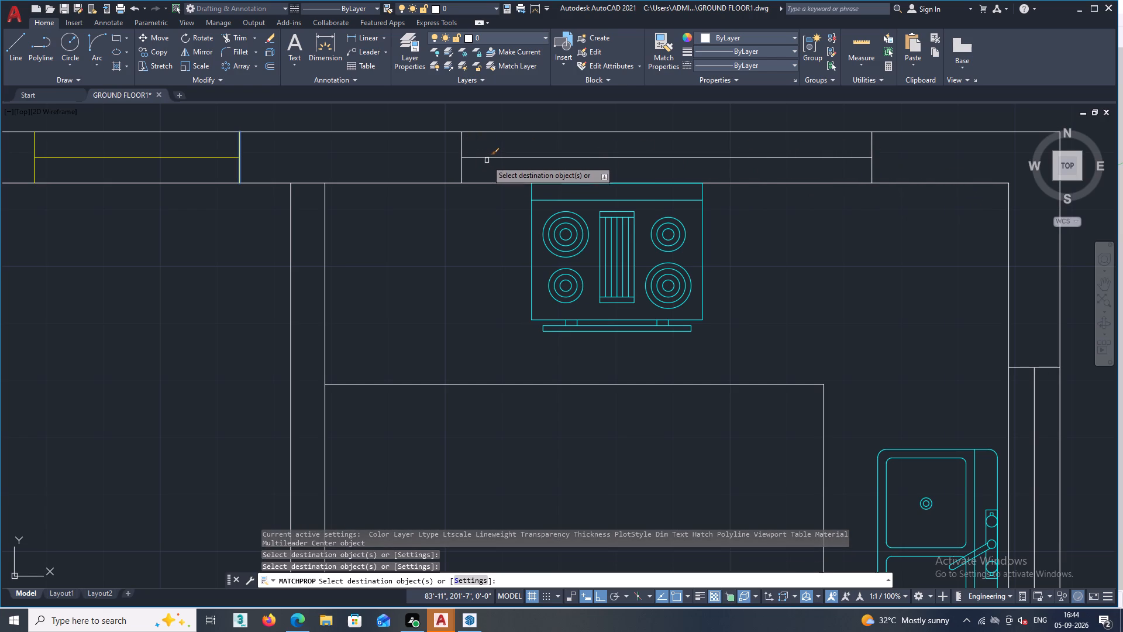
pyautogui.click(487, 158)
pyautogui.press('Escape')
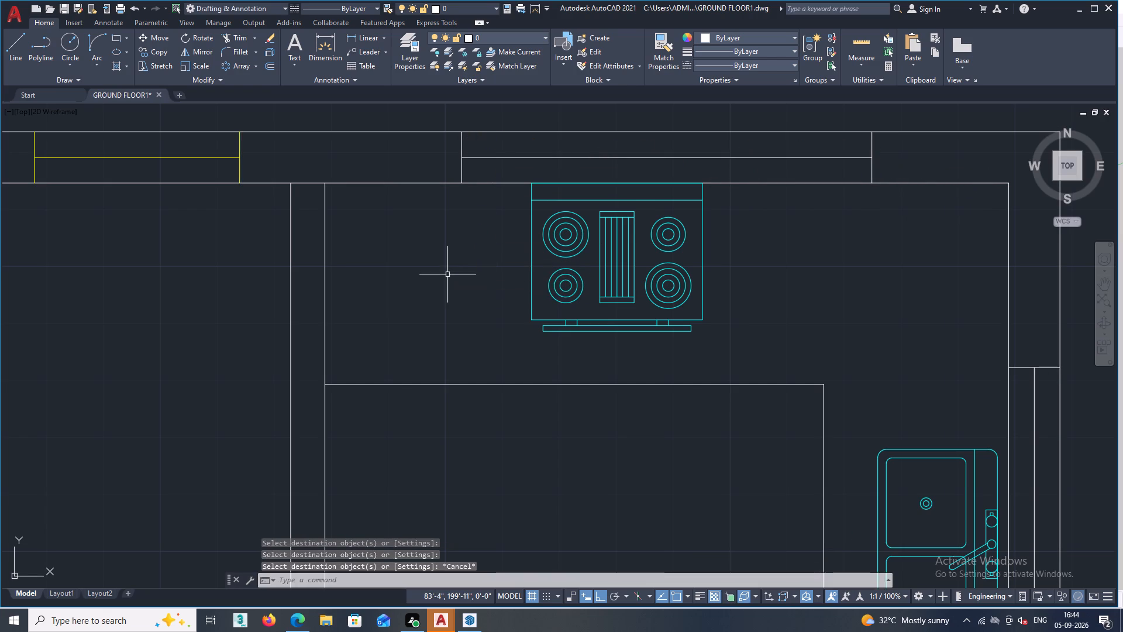
# Select the three lines of the kitchen's north-wall window, set the W layer's colour to yellow (index 2), and clear the selection.
pyautogui.scroll(-2, 447, 274)
pyautogui.click(475, 230)
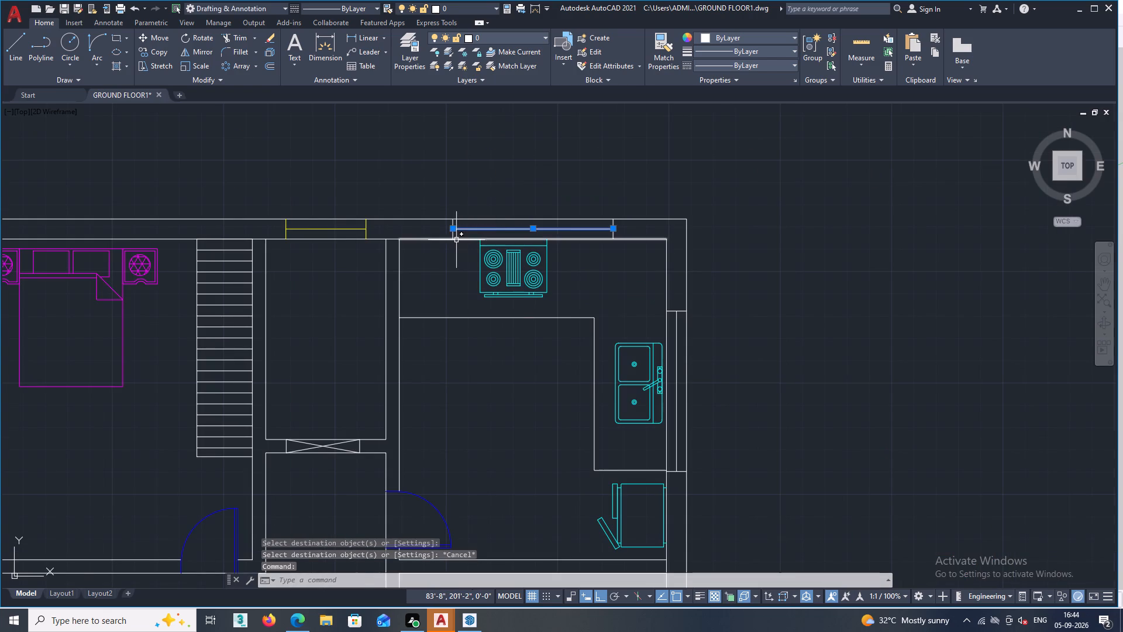
pyautogui.scroll(1, 456, 240)
pyautogui.click(449, 232)
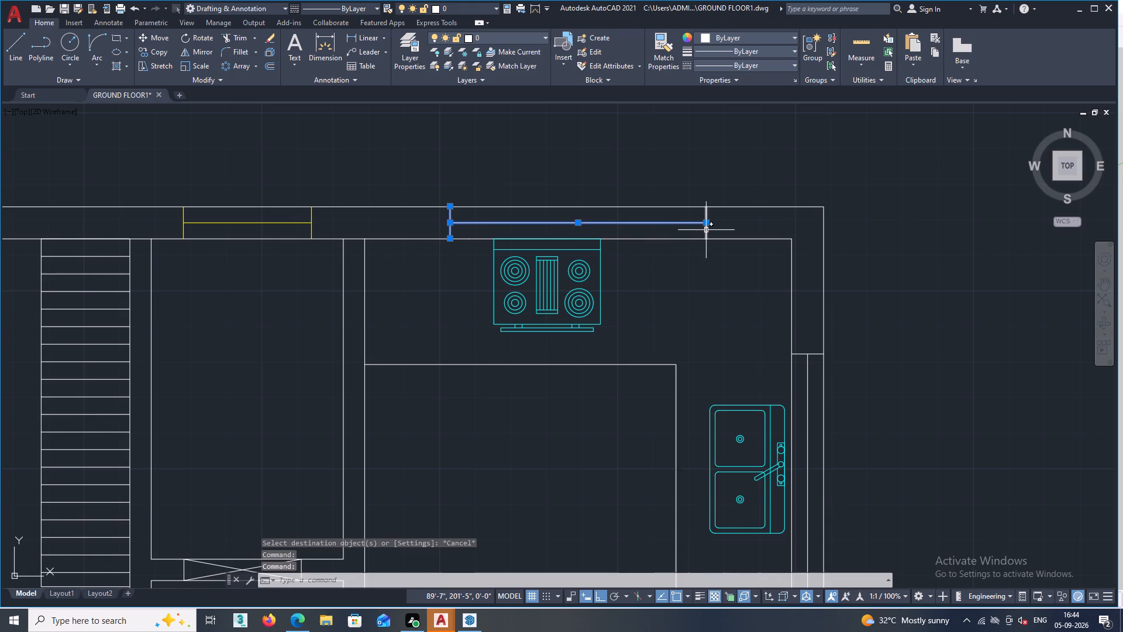
pyautogui.click(705, 232)
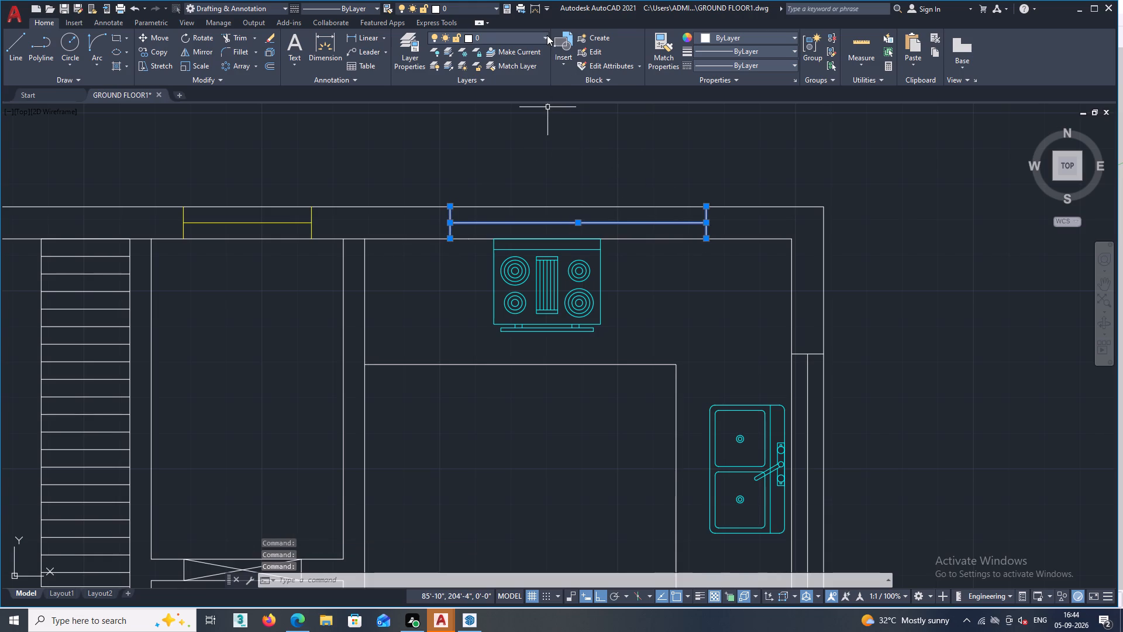
pyautogui.doubleClick(546, 35)
pyautogui.tripleClick(556, 36)
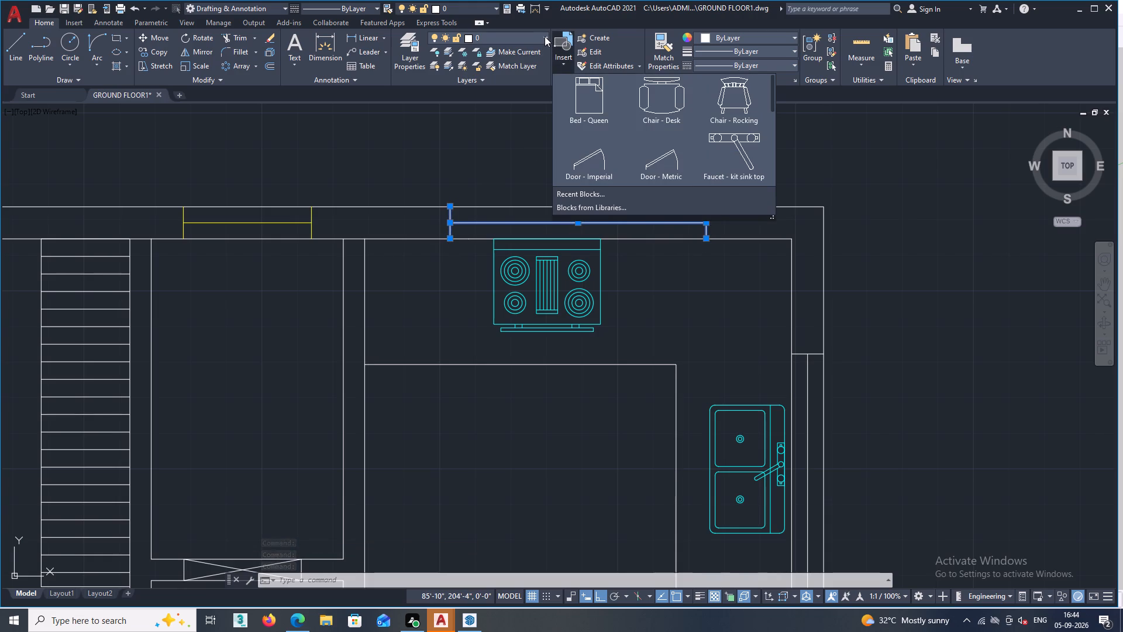
pyautogui.click(546, 37)
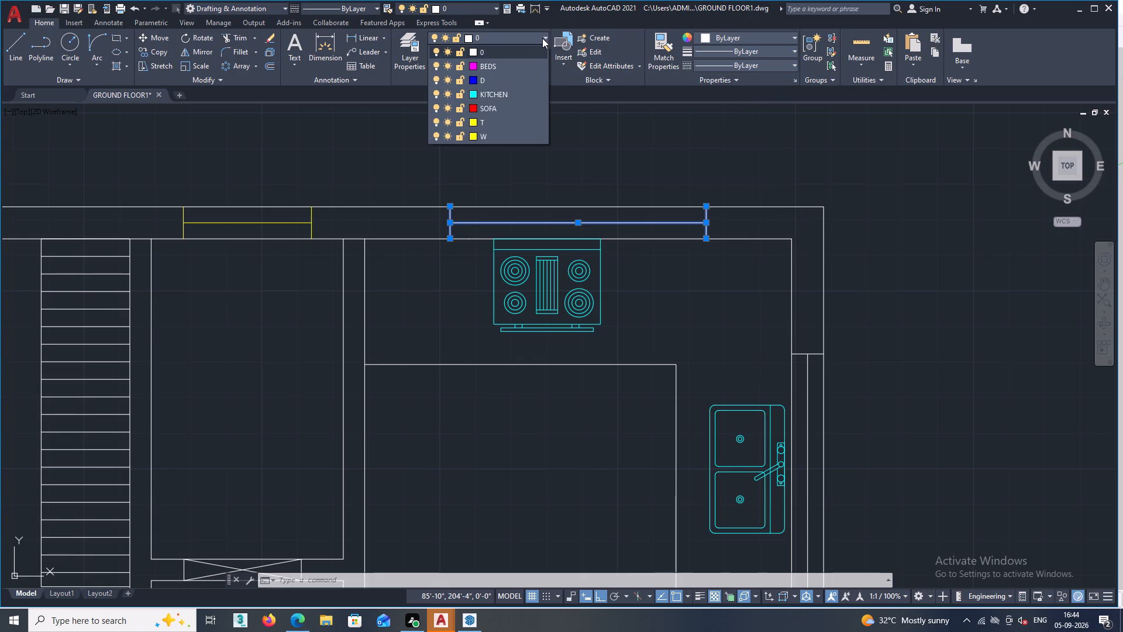
pyautogui.click(473, 135)
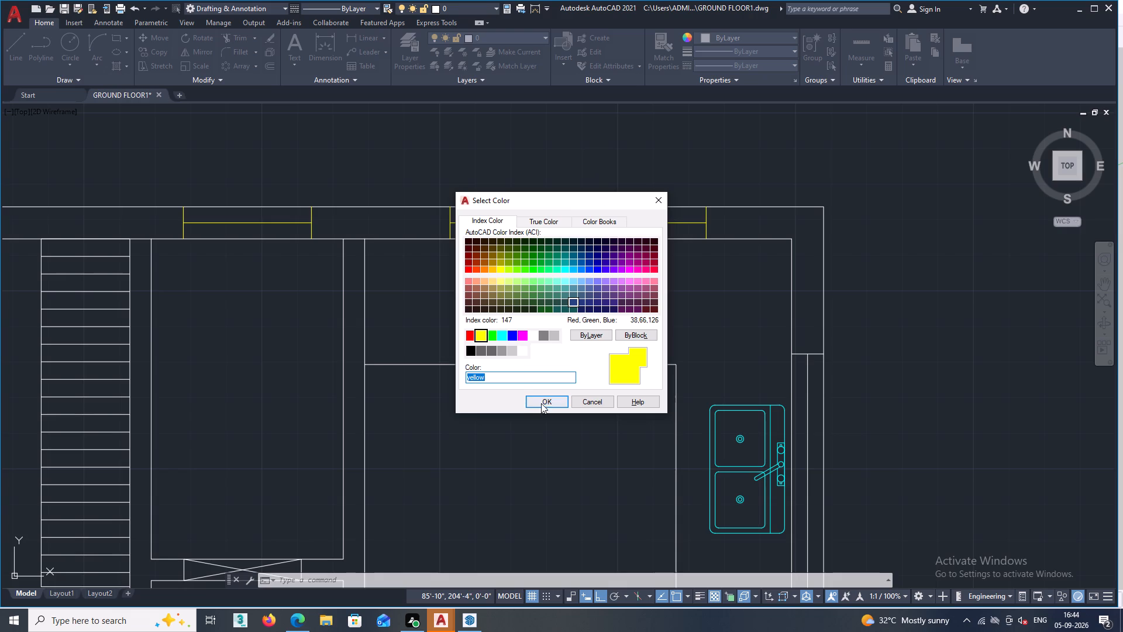
pyautogui.click(545, 402)
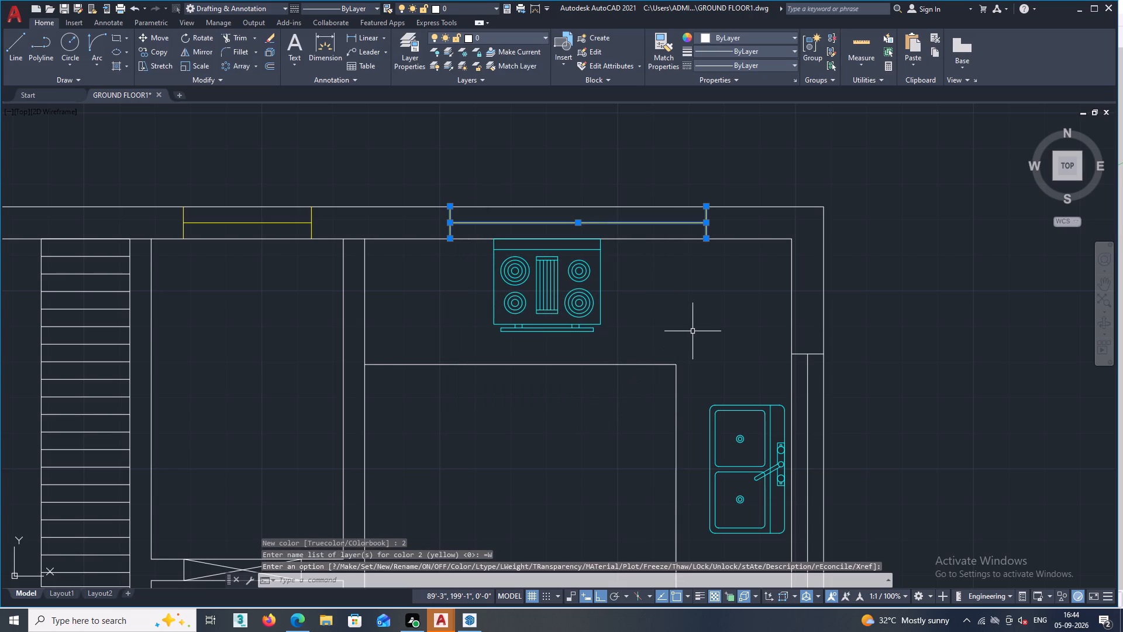
pyautogui.press('Escape')
# Set the T layer's colour to green (index 90).
pyautogui.scroll(-2, 700, 325)
pyautogui.moveTo(653, 399); pyautogui.dragTo(654, 396, button='middle')
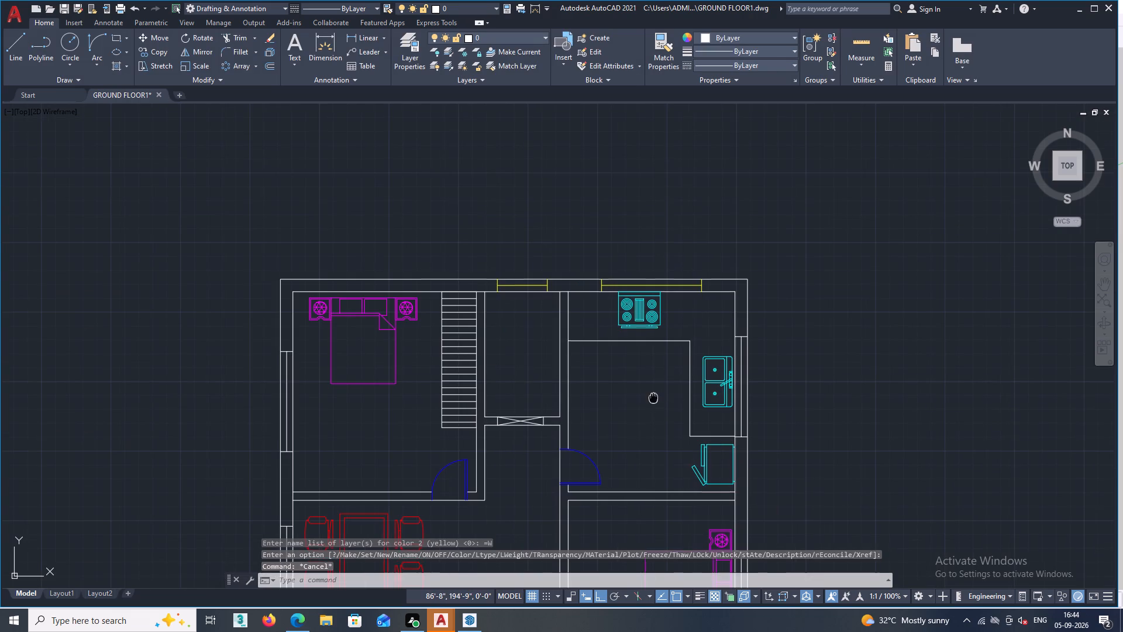
pyautogui.moveTo(654, 396); pyautogui.dragTo(666, 334, button='middle')
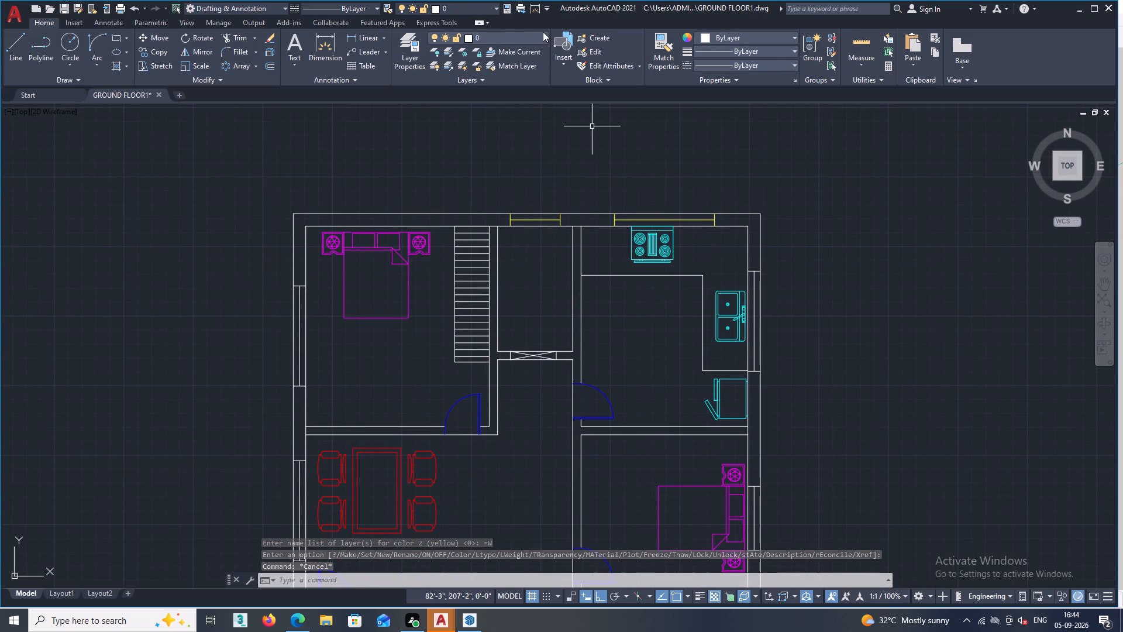
pyautogui.doubleClick(544, 35)
pyautogui.click(544, 37)
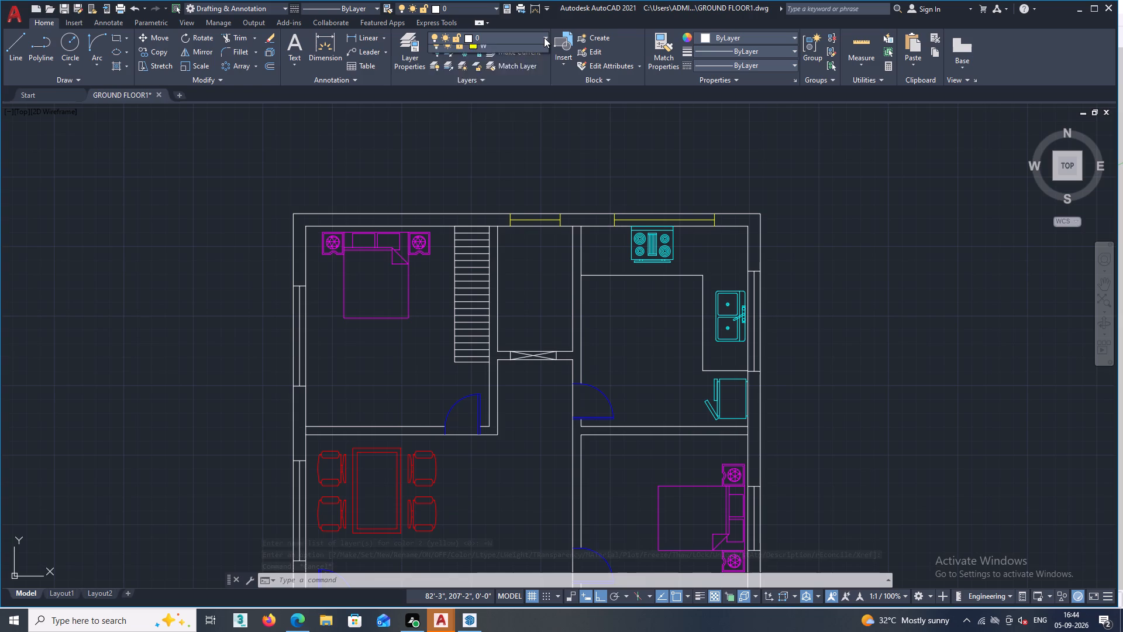
pyautogui.click(474, 118)
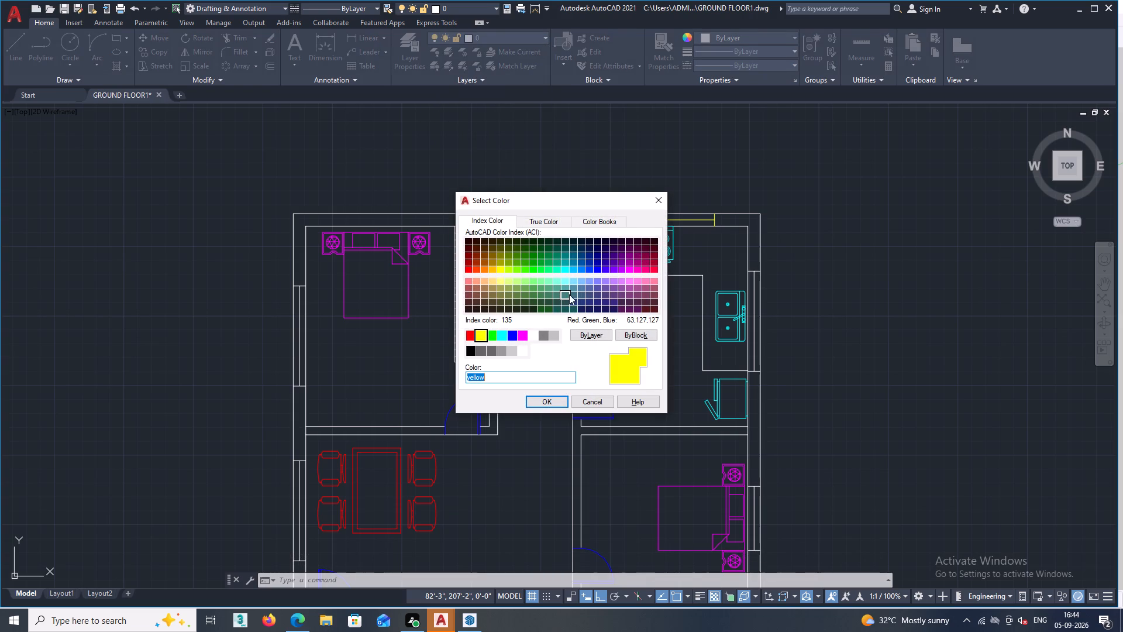
pyautogui.doubleClick(532, 269)
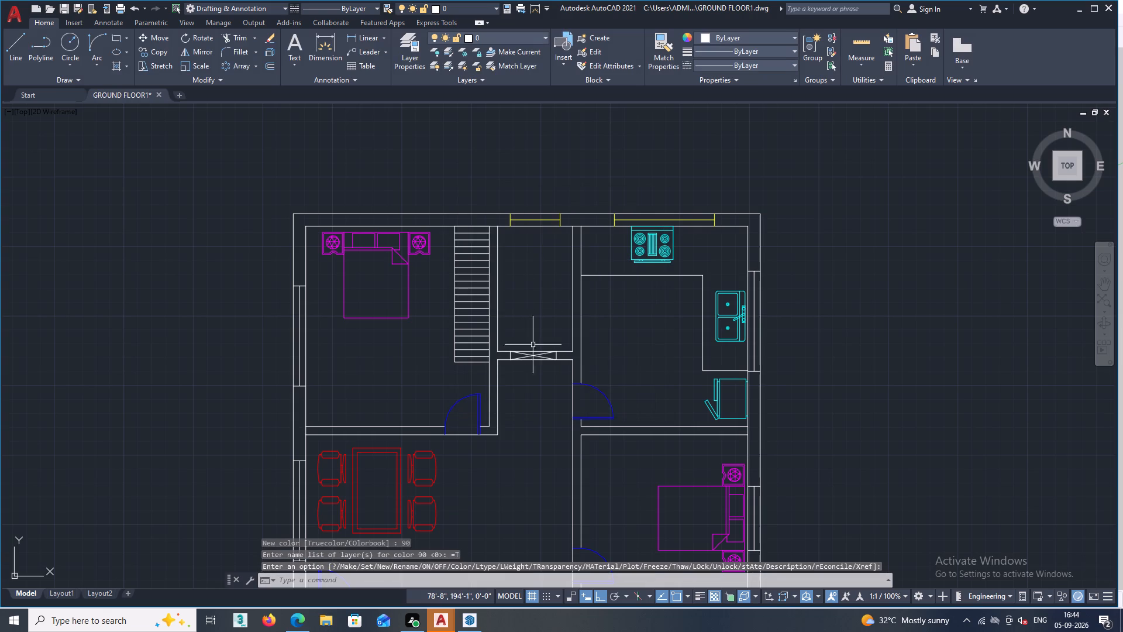
# Review the layer list's colours and examine them across the whole floor plan, including the planted strip.
pyautogui.scroll(-1, 635, 342)
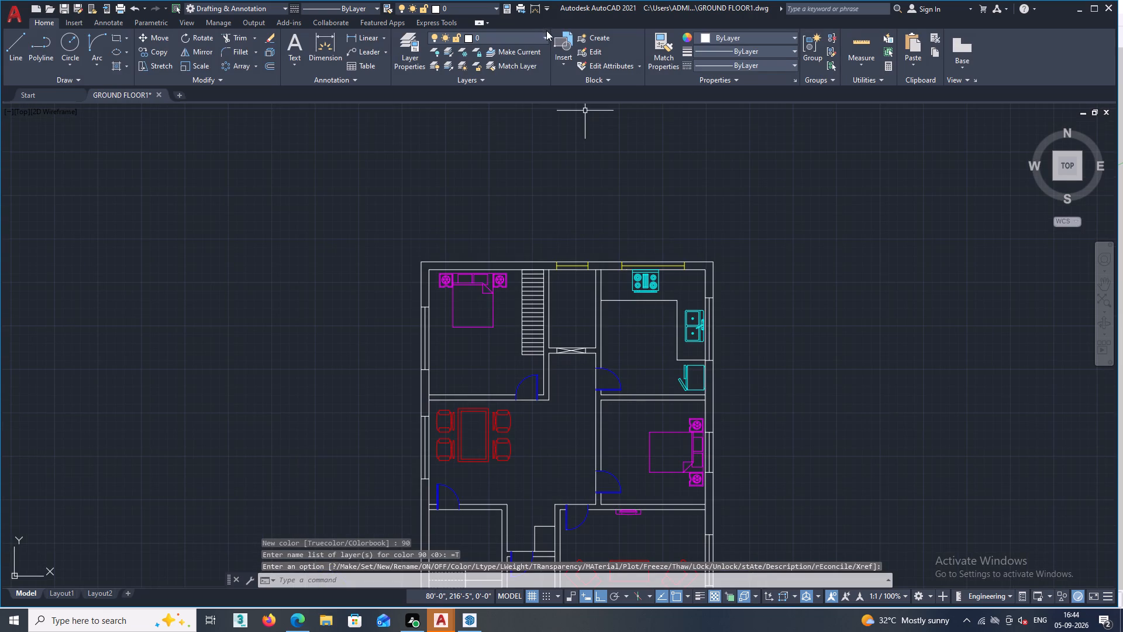
pyautogui.click(546, 33)
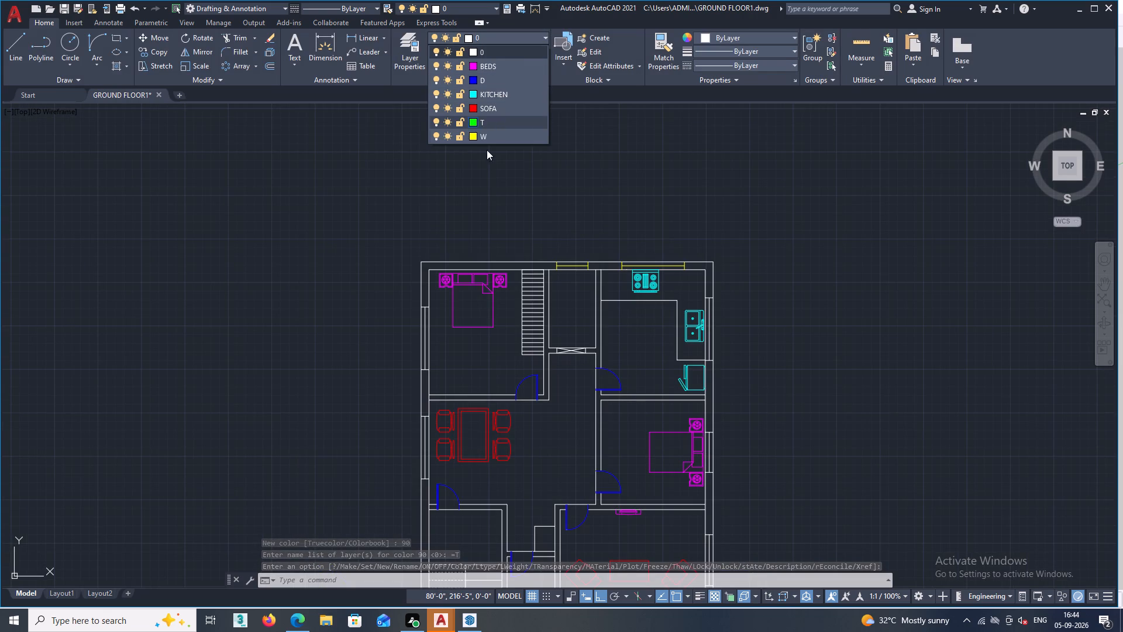
pyautogui.scroll(-1, 521, 165)
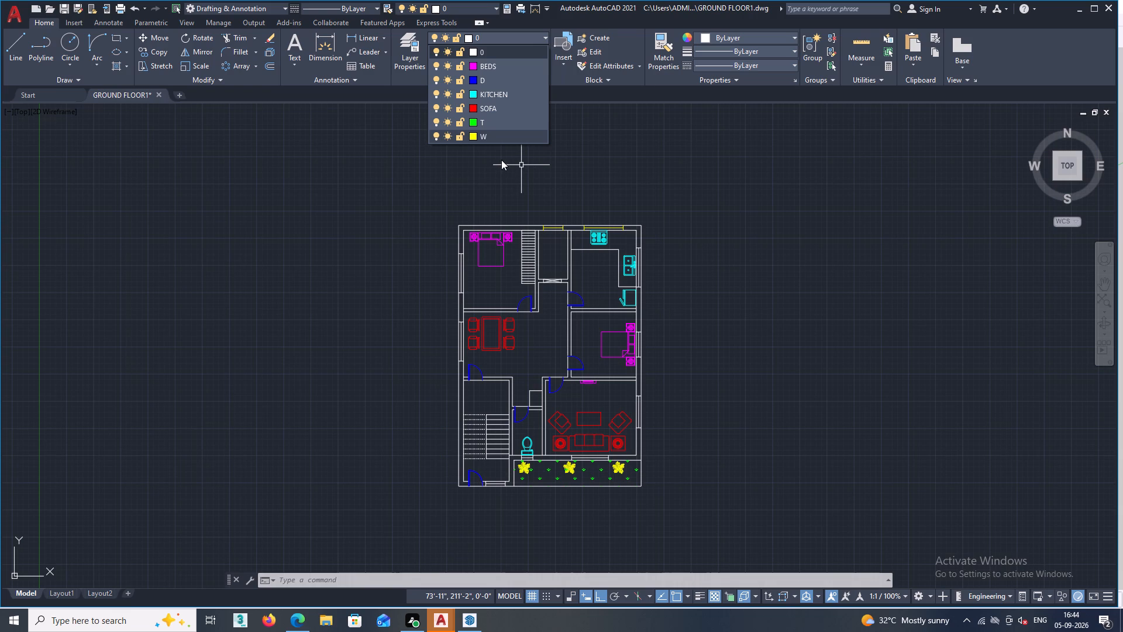
pyautogui.press('Escape')
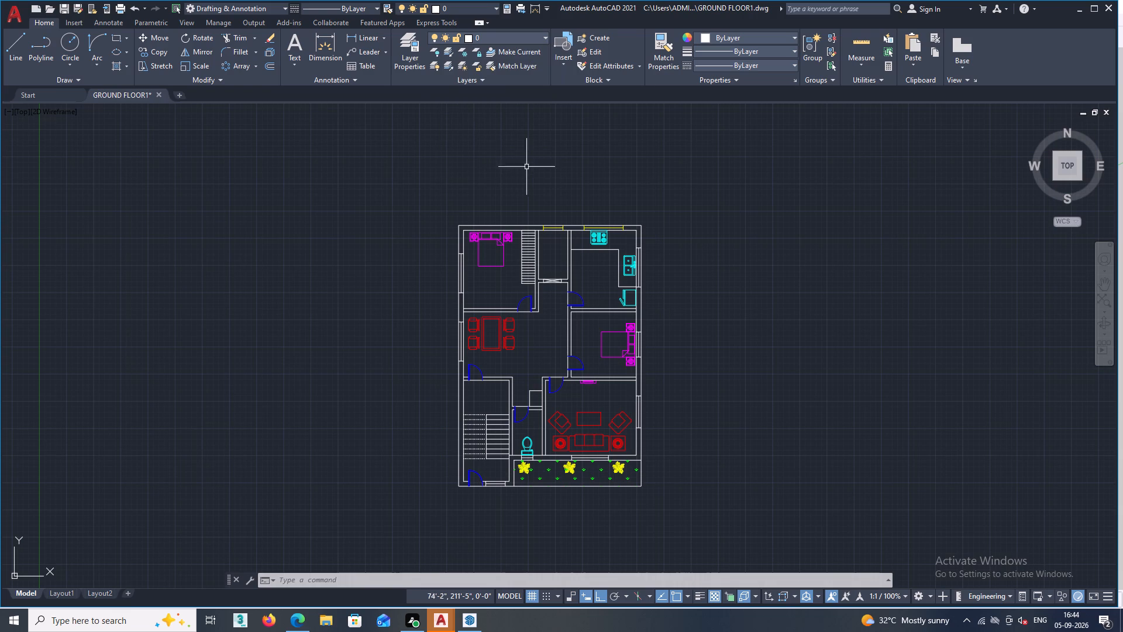
pyautogui.scroll(1, 535, 336)
pyautogui.scroll(-1, 535, 336)
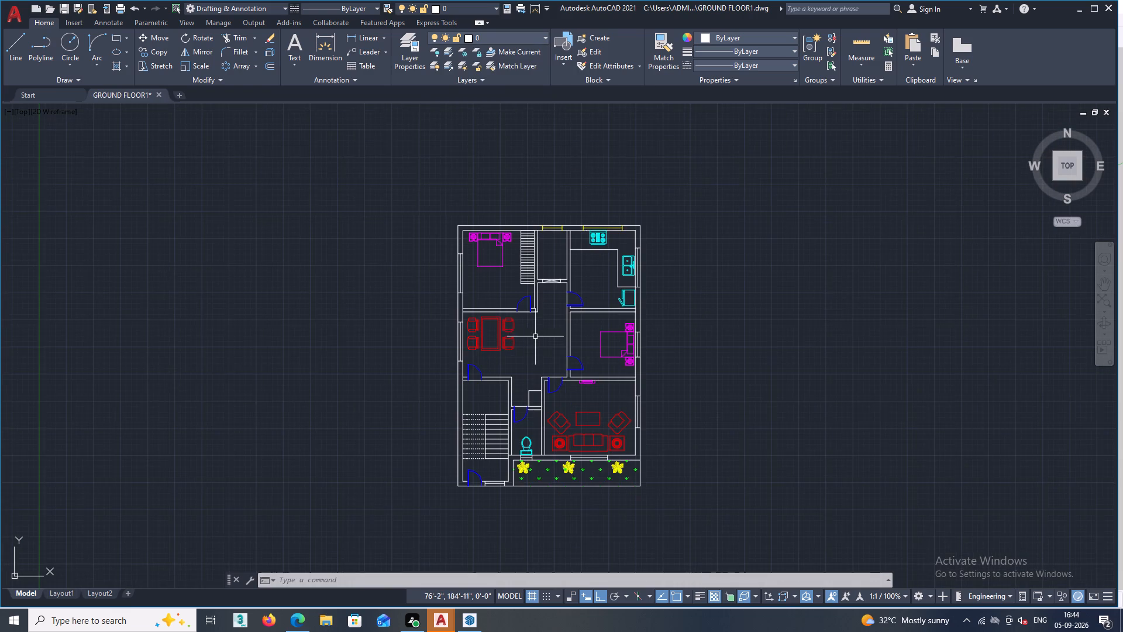
pyautogui.moveTo(537, 347); pyautogui.dragTo(552, 332, button='middle')
pyautogui.scroll(2, 628, 224)
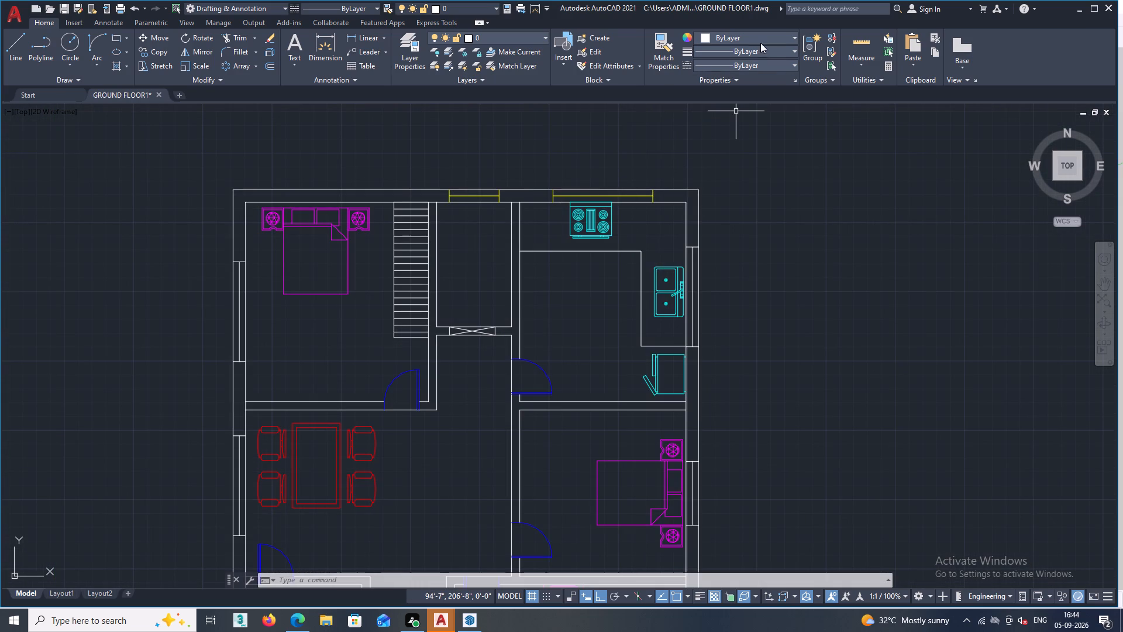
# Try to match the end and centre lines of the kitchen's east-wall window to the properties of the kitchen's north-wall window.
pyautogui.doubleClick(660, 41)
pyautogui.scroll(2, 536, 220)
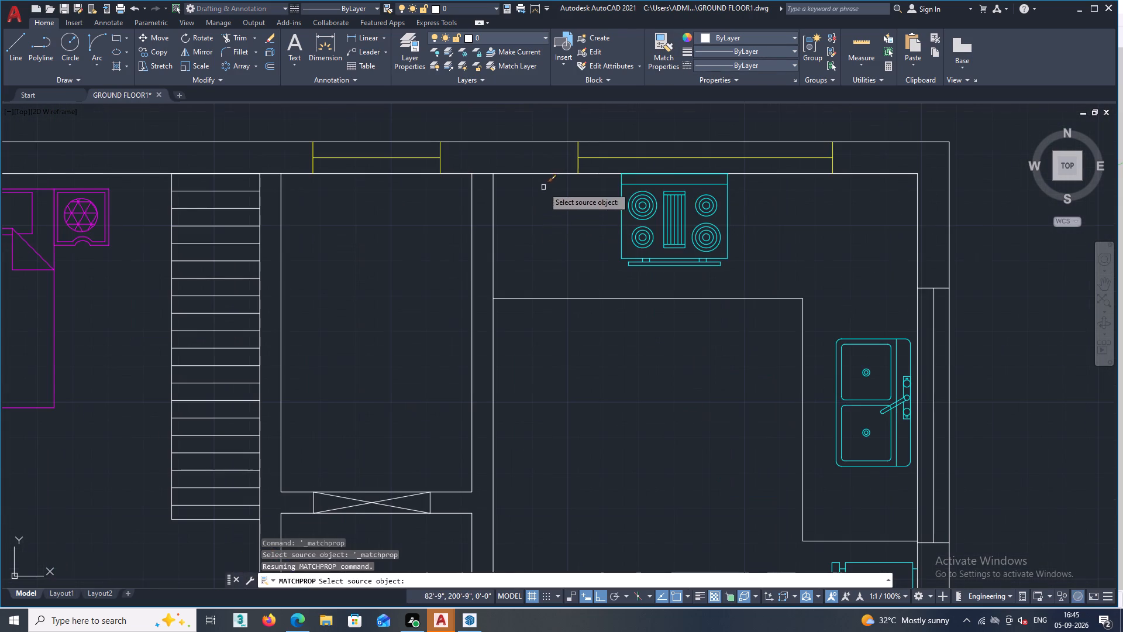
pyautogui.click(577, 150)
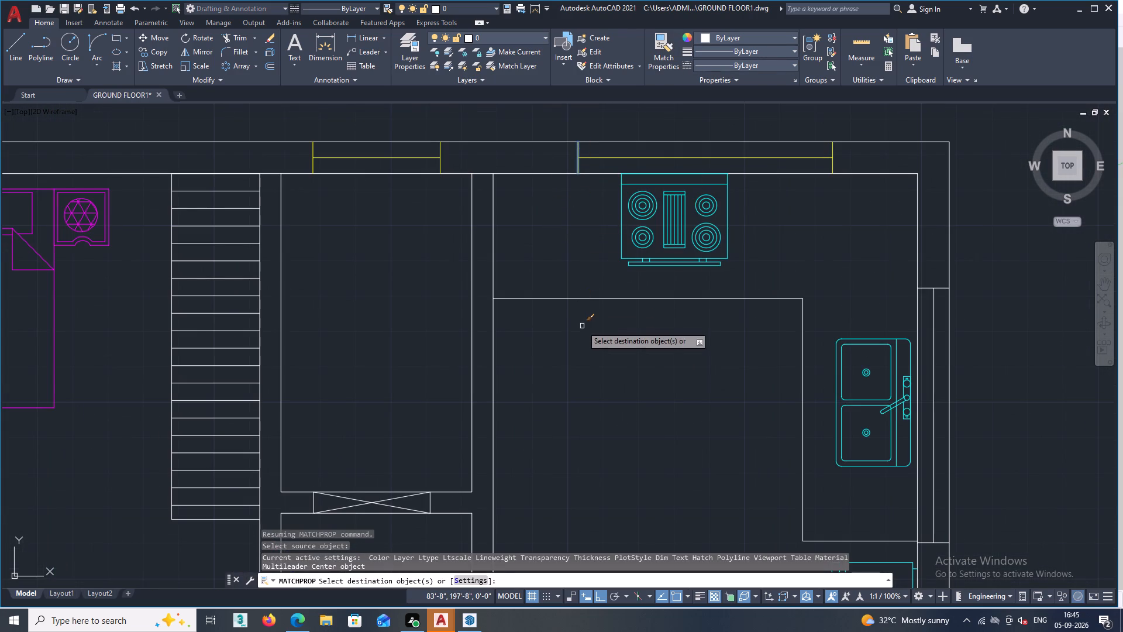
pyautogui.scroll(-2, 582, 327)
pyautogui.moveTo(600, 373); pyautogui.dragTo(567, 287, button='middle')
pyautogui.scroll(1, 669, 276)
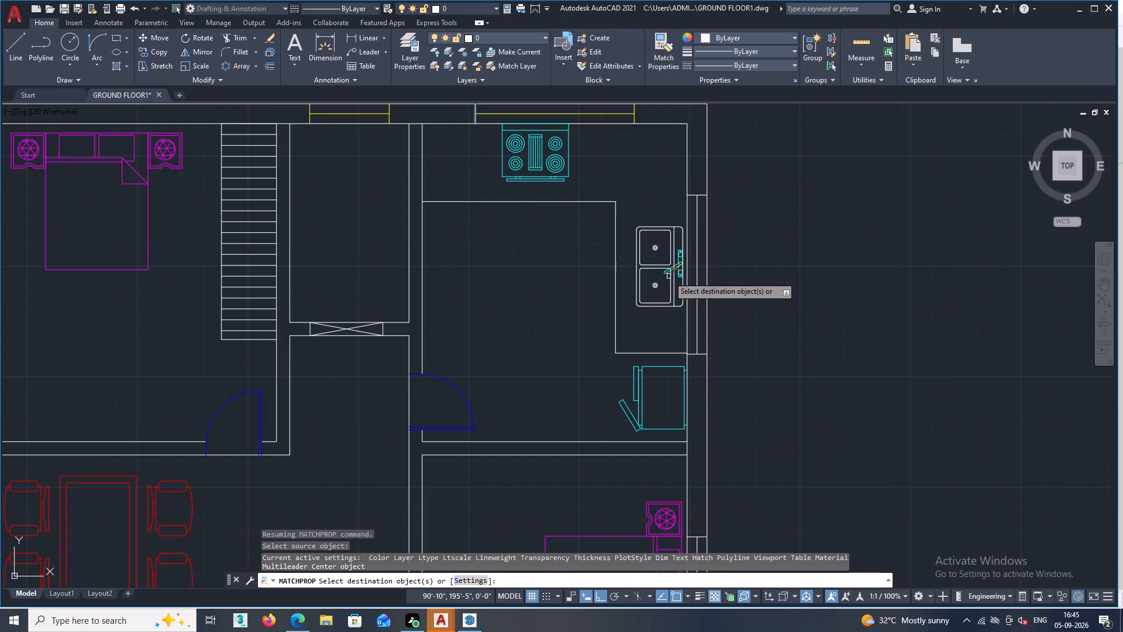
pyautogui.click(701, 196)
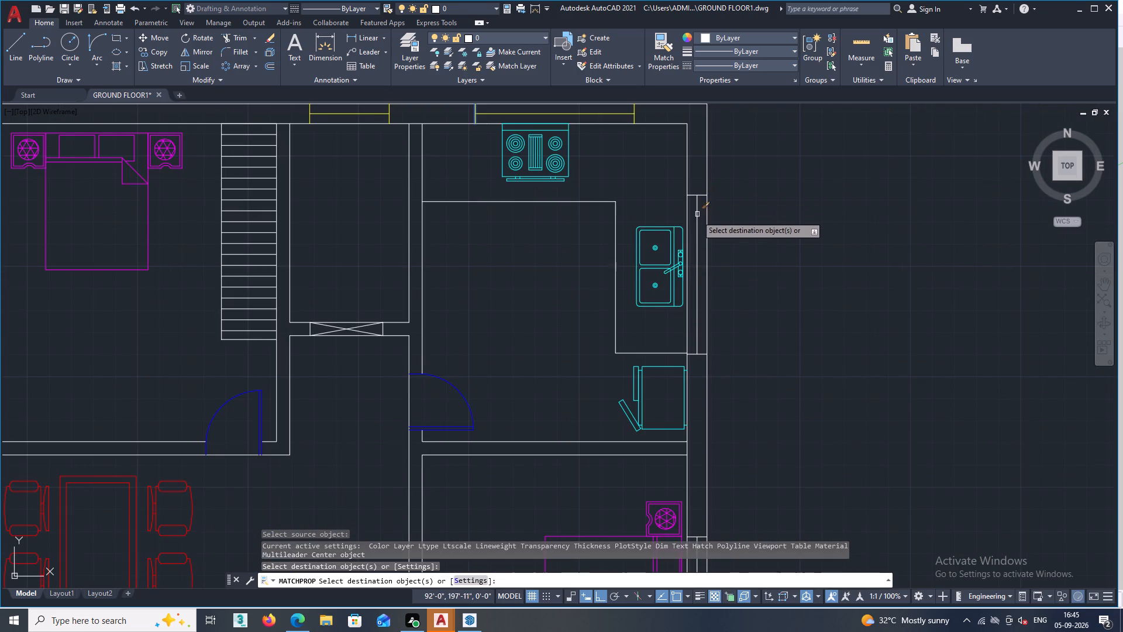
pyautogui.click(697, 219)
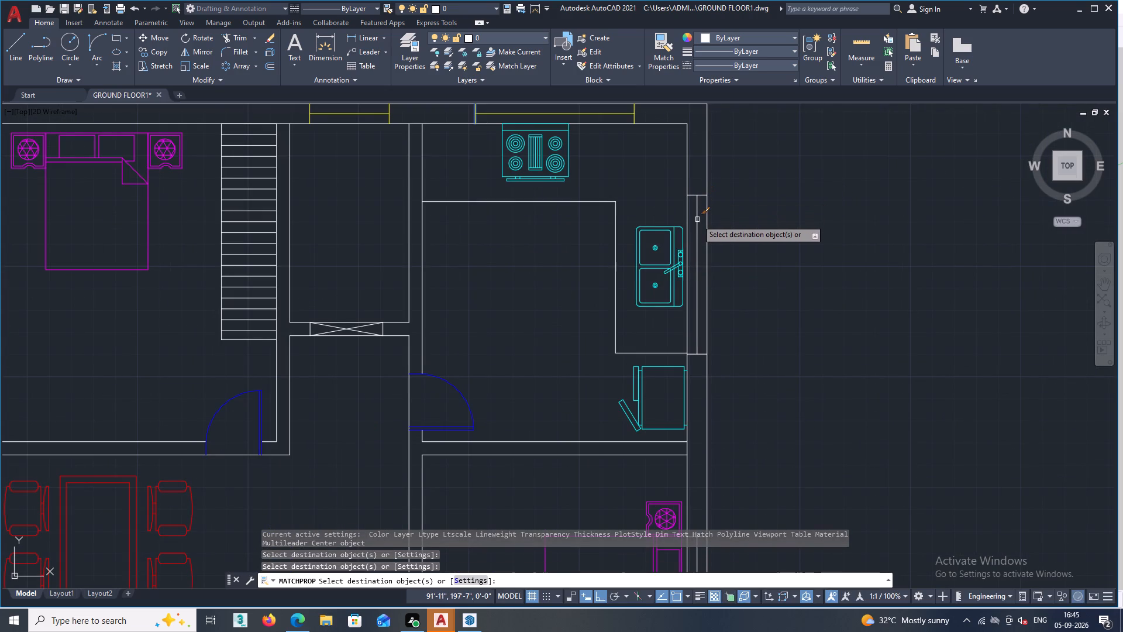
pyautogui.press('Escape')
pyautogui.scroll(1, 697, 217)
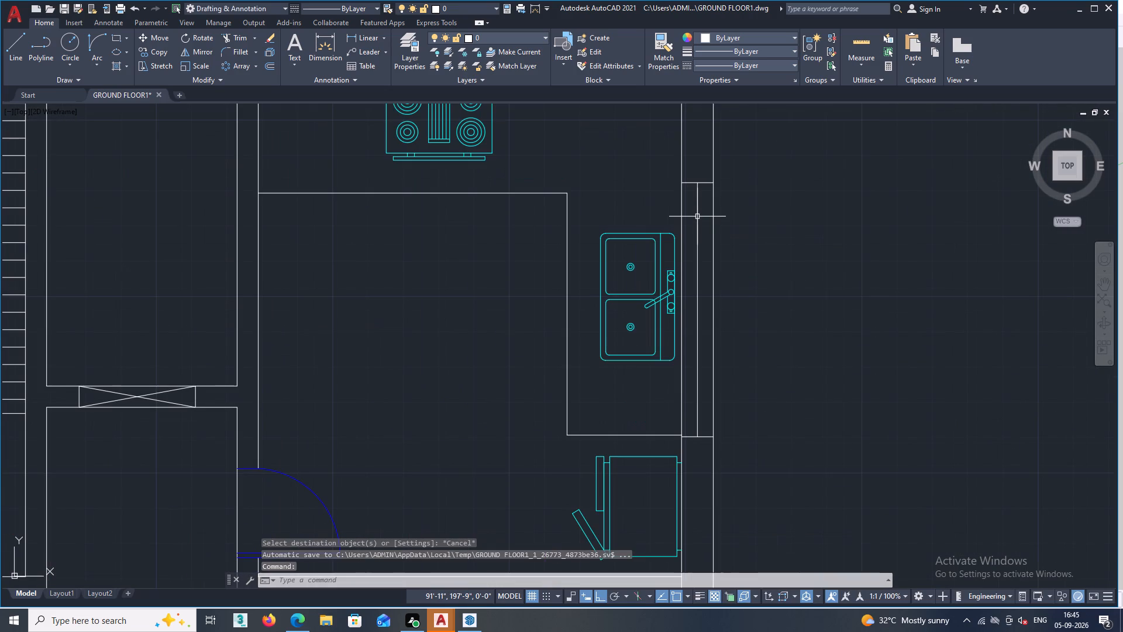
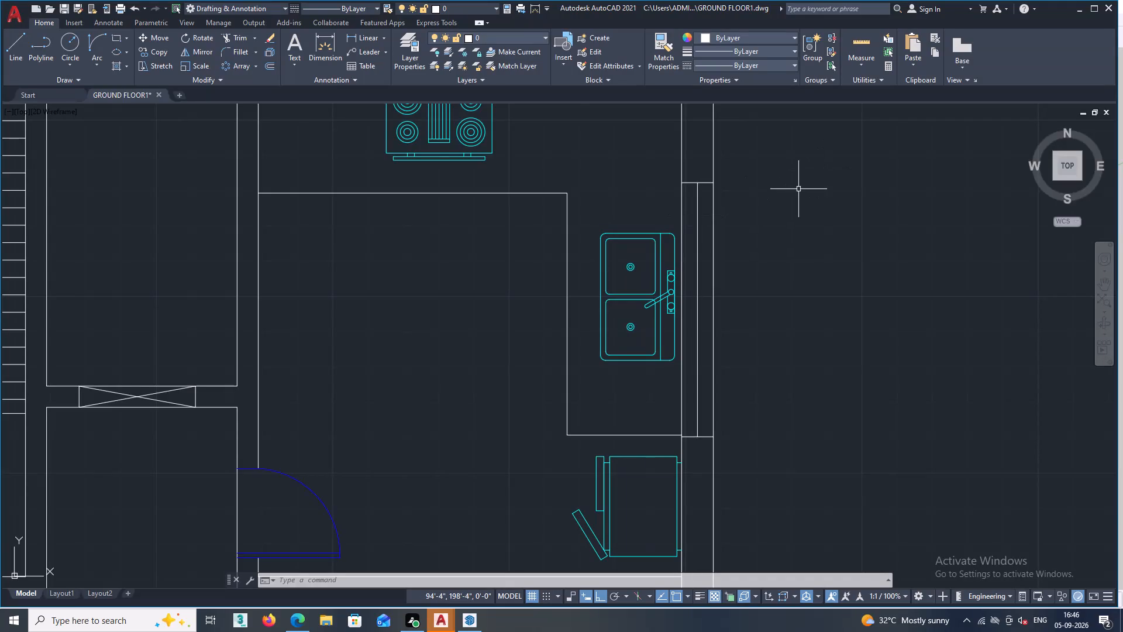
# Browse the Draw and Architectural tool palettes, and close the palettes.
pyautogui.hotkey('ctrl', '3')
pyautogui.scroll(-2, 1025, 329)
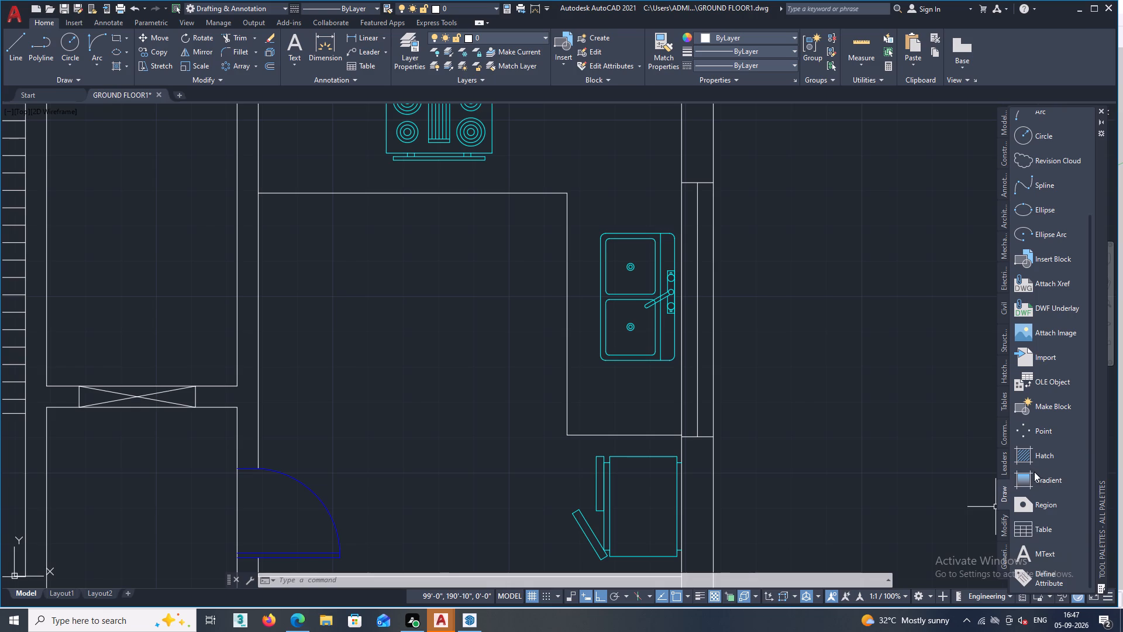
pyautogui.scroll(-1, 1034, 471)
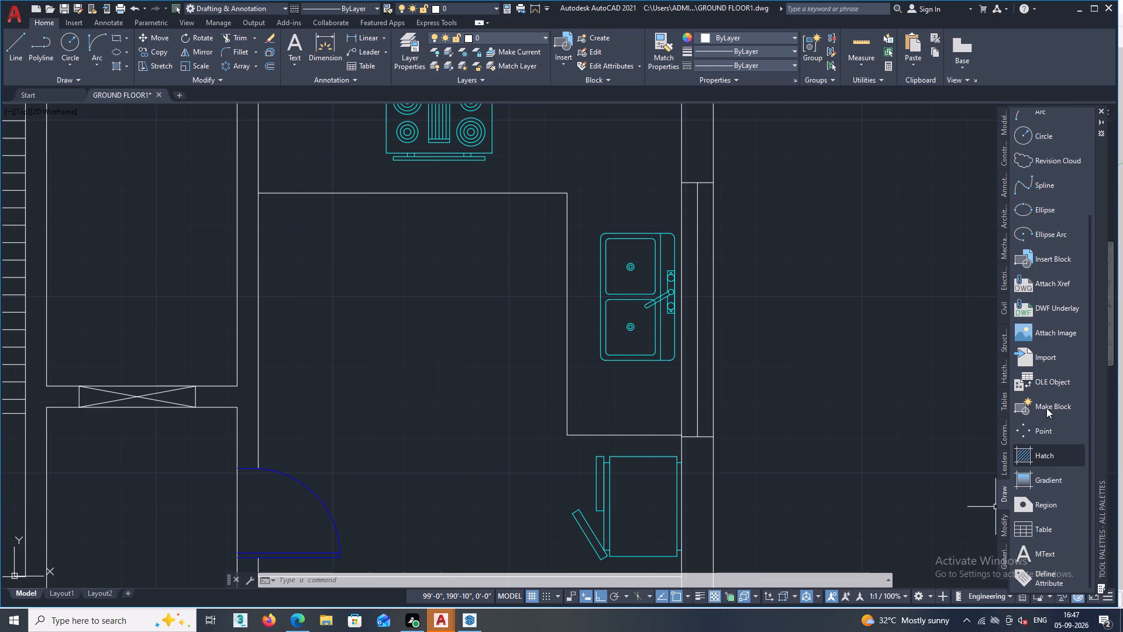
pyautogui.scroll(-2, 1046, 402)
pyautogui.scroll(1, 1043, 391)
pyautogui.scroll(-1, 1038, 410)
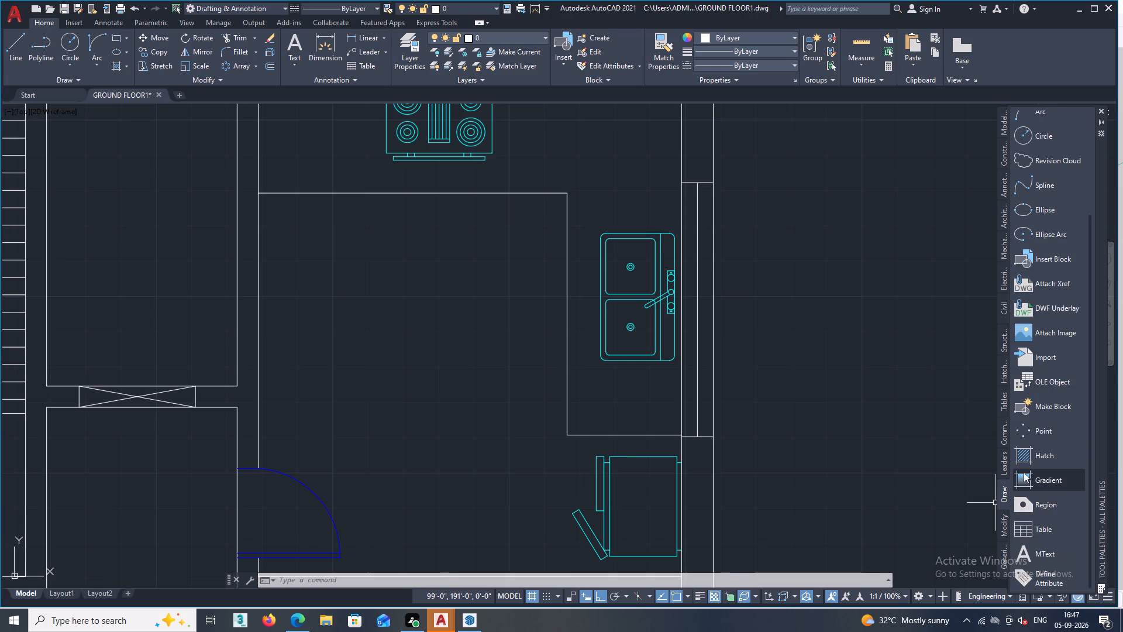
pyautogui.scroll(3, 1006, 425)
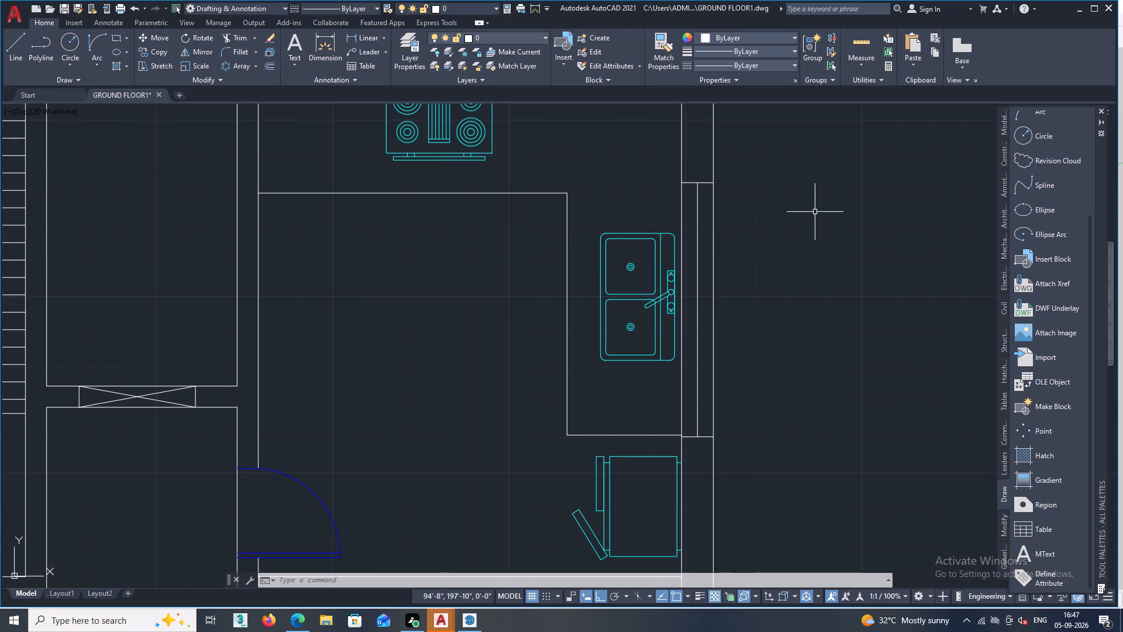
pyautogui.press('Escape')
pyautogui.doubleClick(1004, 218)
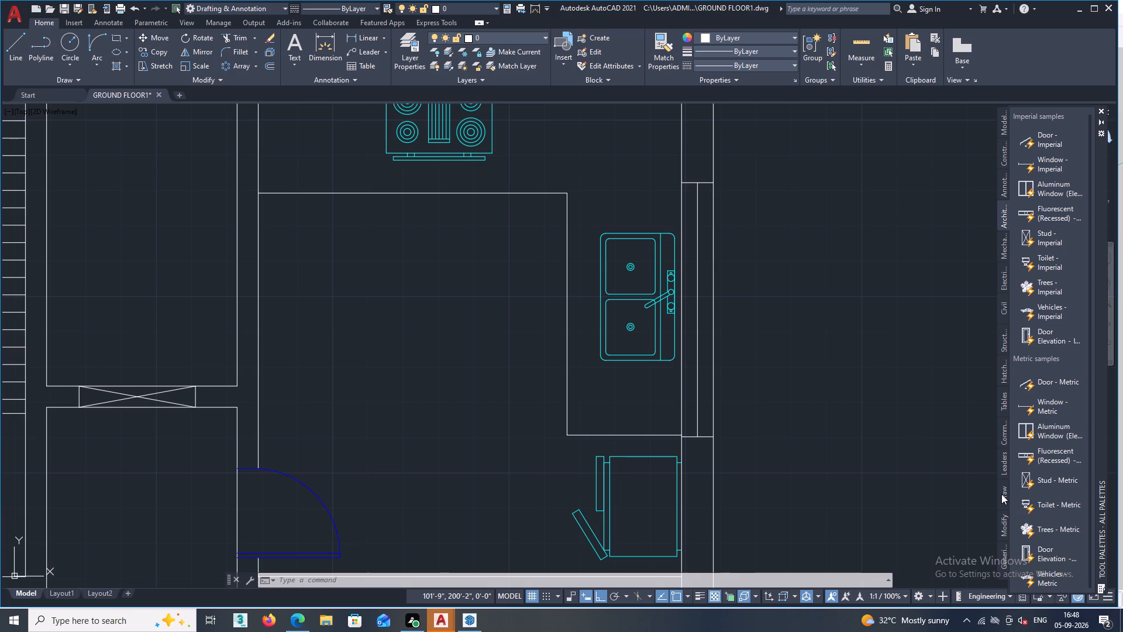
pyautogui.scroll(-3, 966, 403)
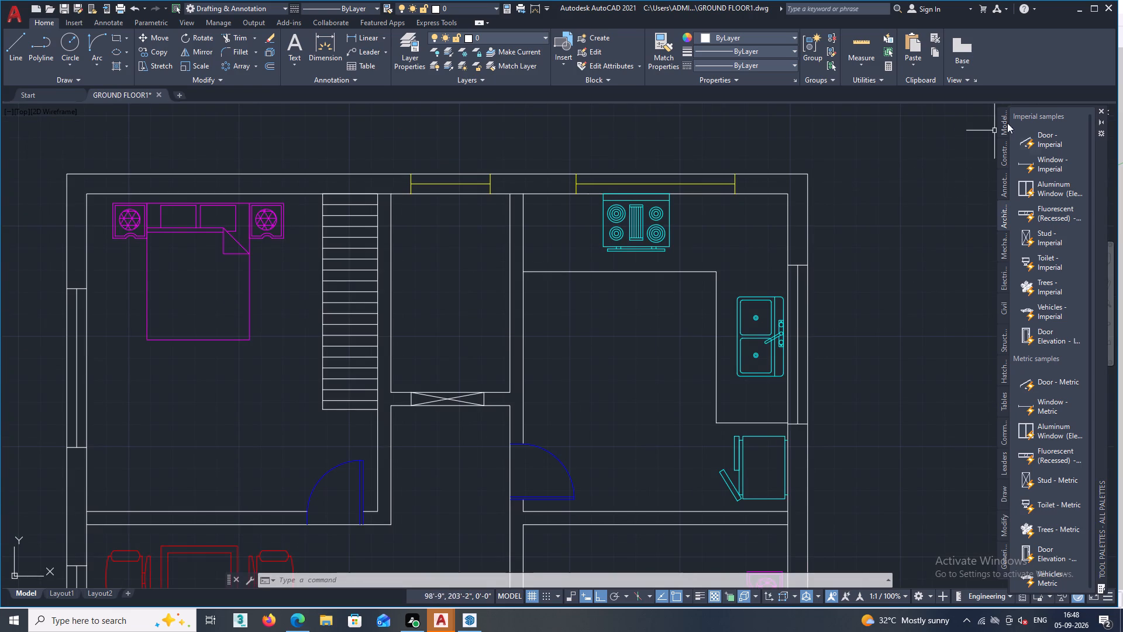
pyautogui.click(1099, 108)
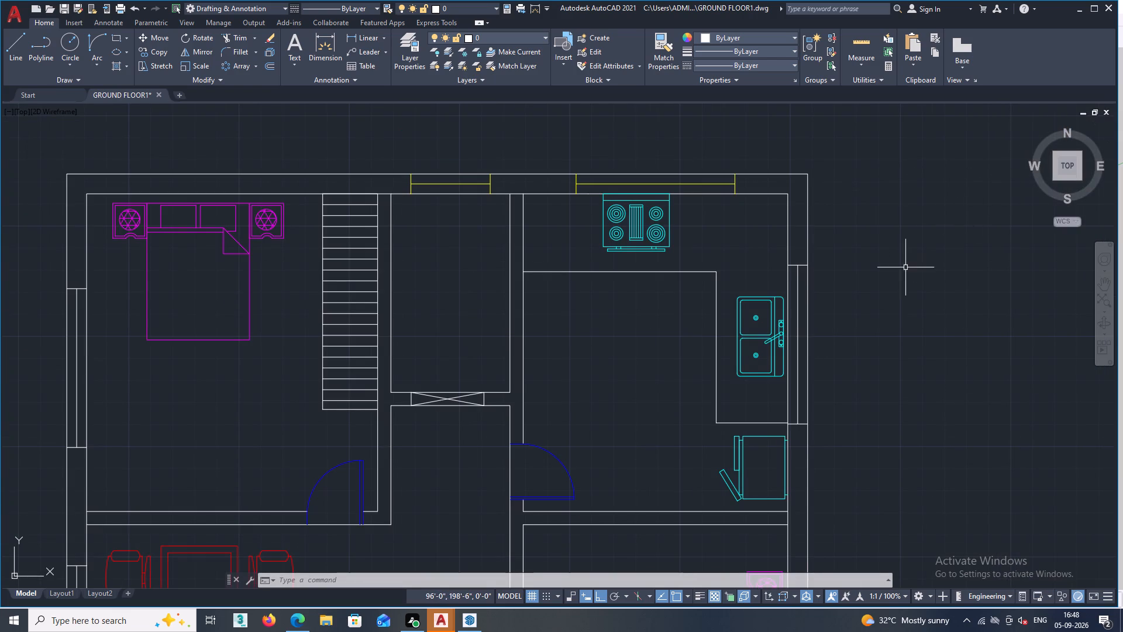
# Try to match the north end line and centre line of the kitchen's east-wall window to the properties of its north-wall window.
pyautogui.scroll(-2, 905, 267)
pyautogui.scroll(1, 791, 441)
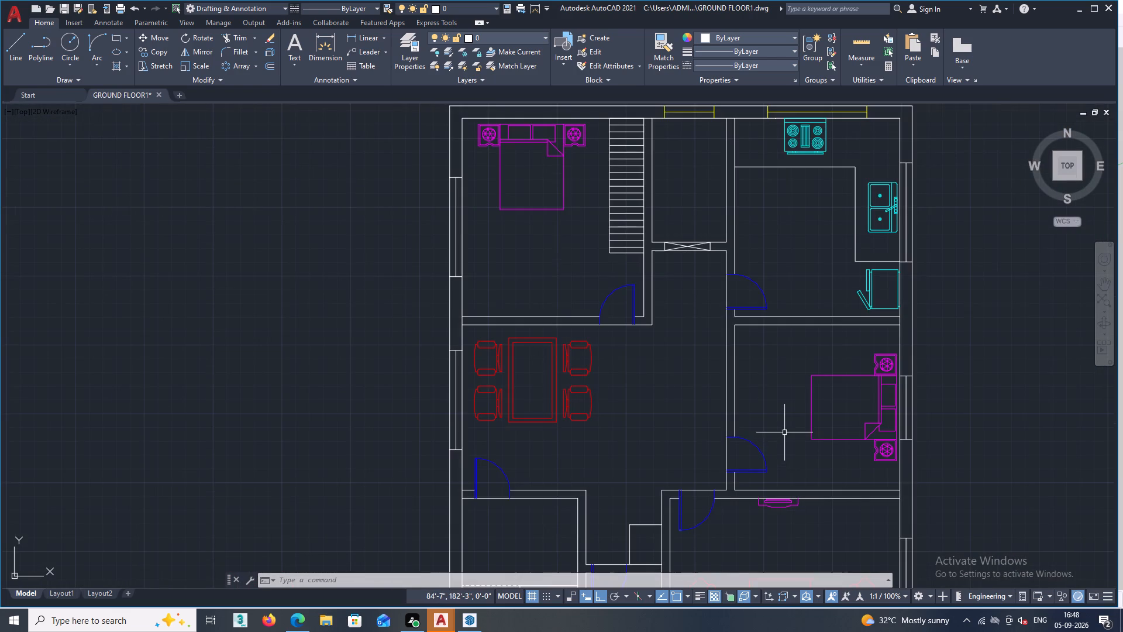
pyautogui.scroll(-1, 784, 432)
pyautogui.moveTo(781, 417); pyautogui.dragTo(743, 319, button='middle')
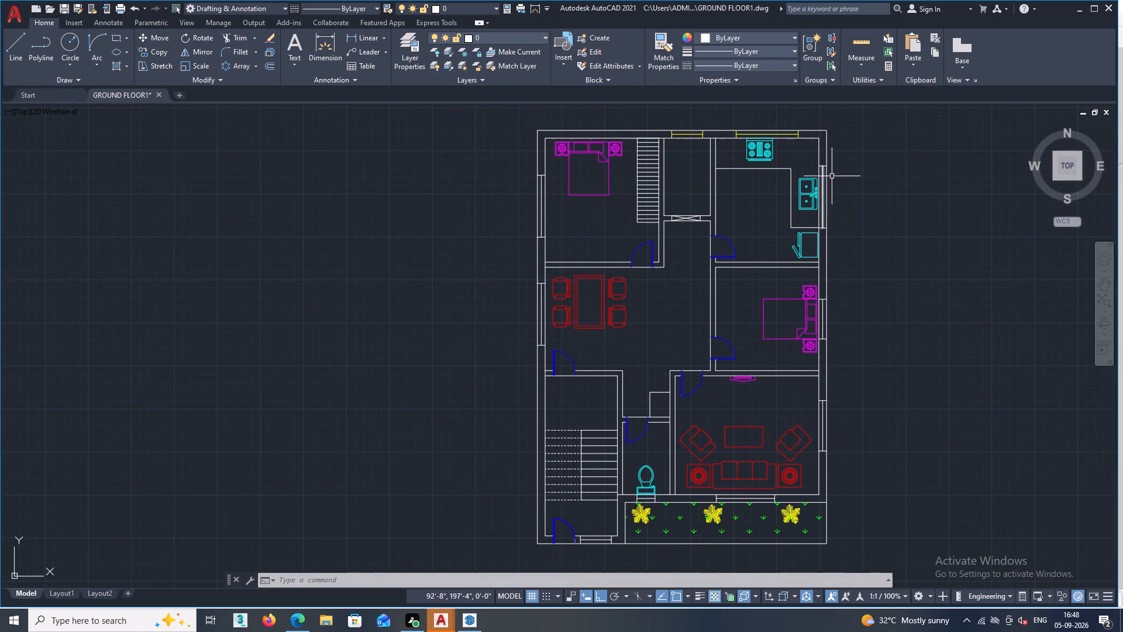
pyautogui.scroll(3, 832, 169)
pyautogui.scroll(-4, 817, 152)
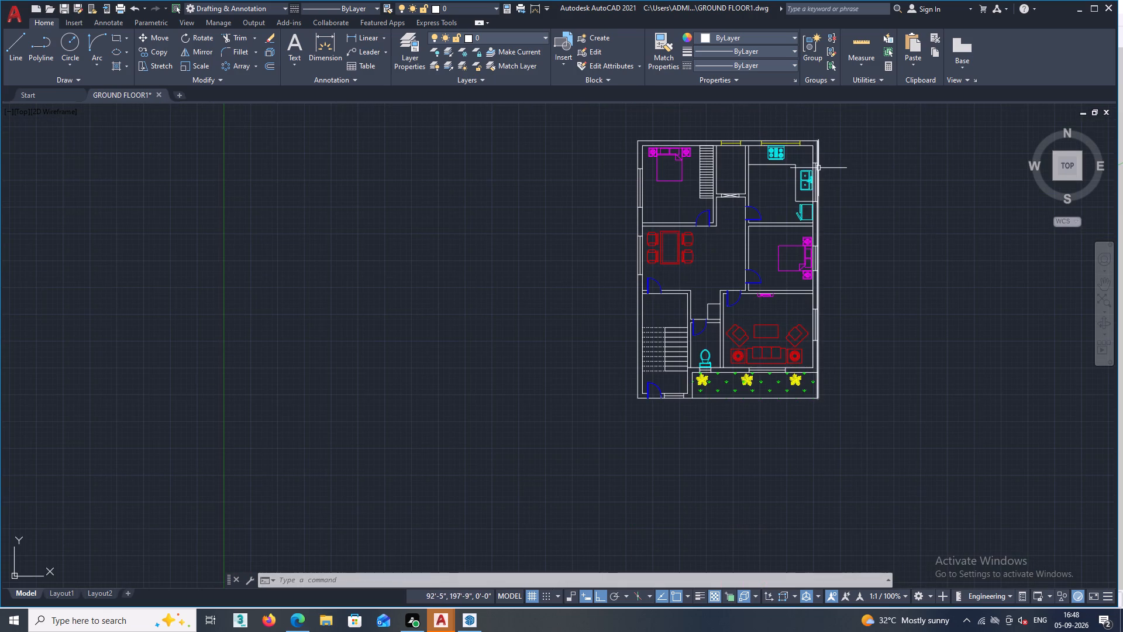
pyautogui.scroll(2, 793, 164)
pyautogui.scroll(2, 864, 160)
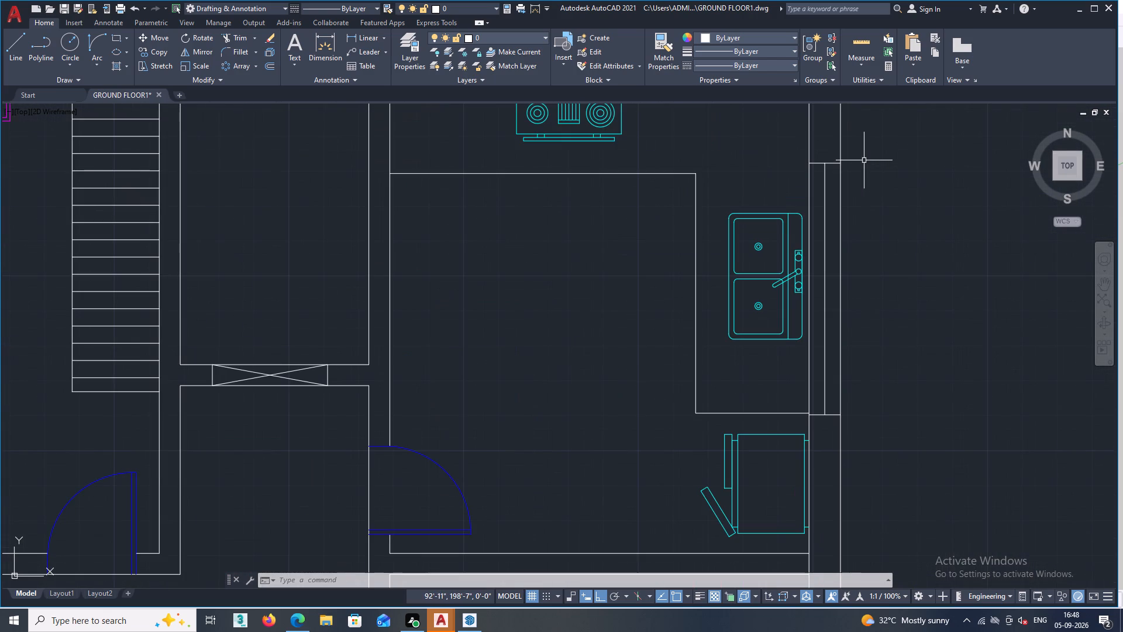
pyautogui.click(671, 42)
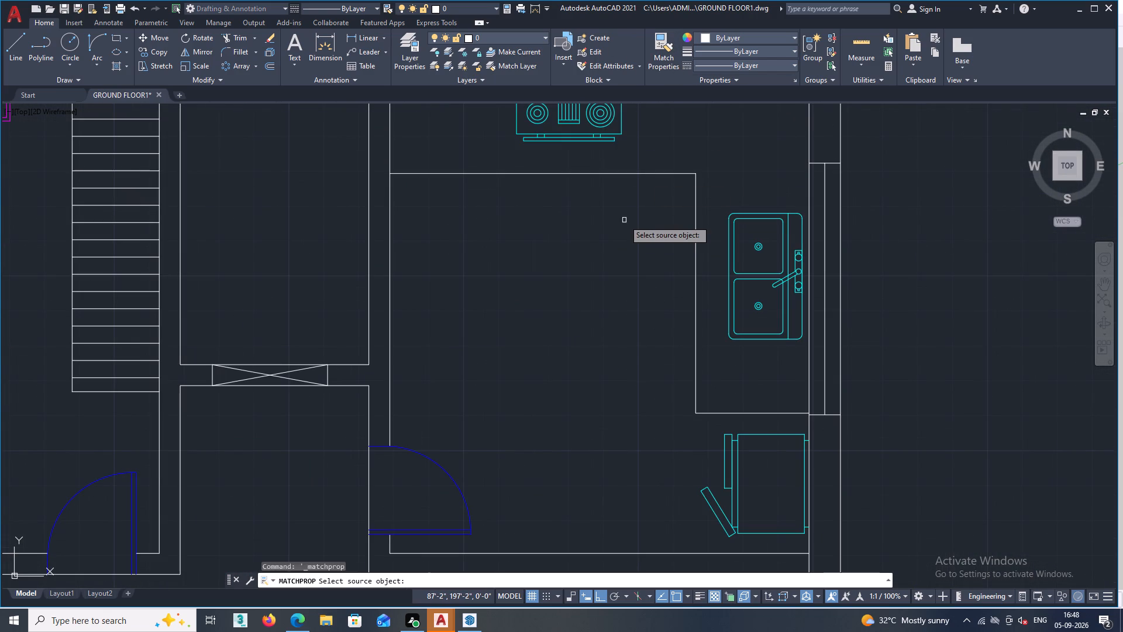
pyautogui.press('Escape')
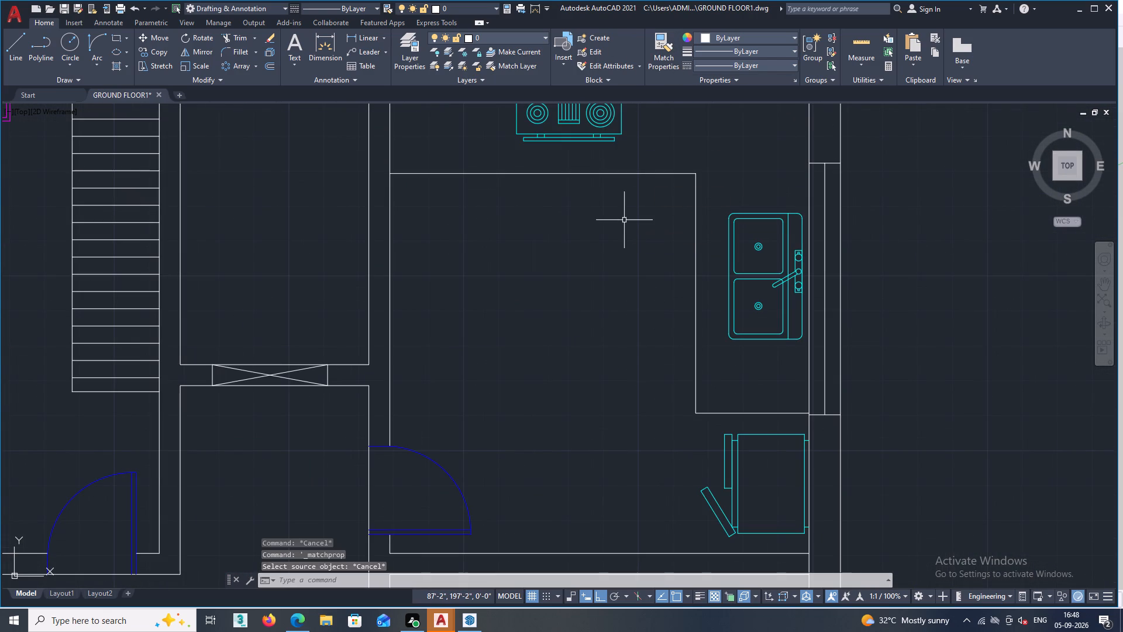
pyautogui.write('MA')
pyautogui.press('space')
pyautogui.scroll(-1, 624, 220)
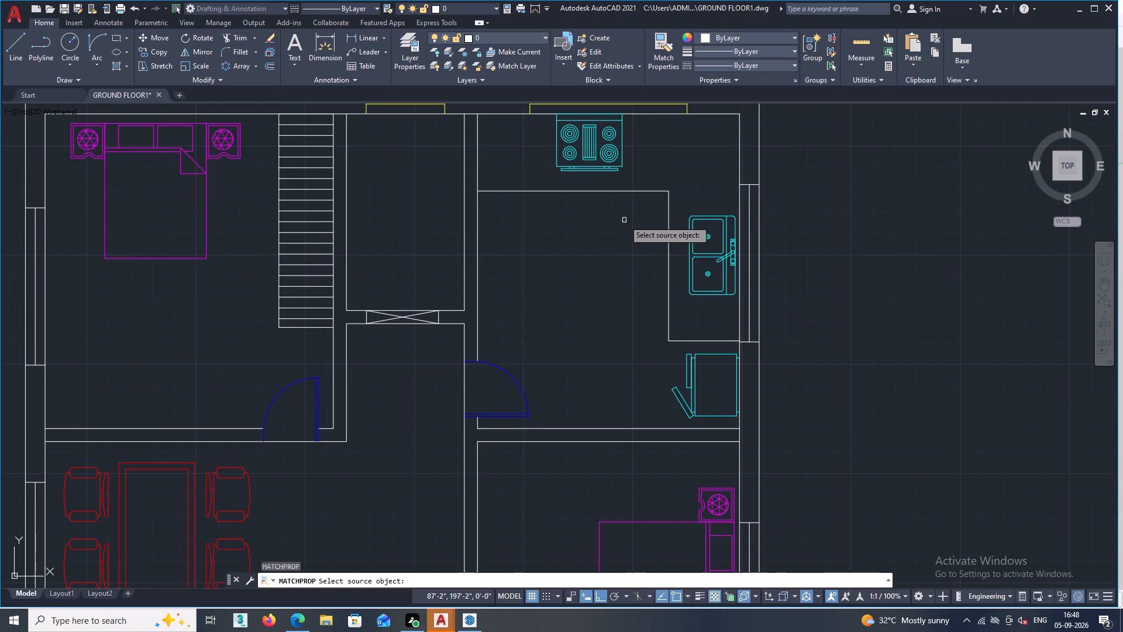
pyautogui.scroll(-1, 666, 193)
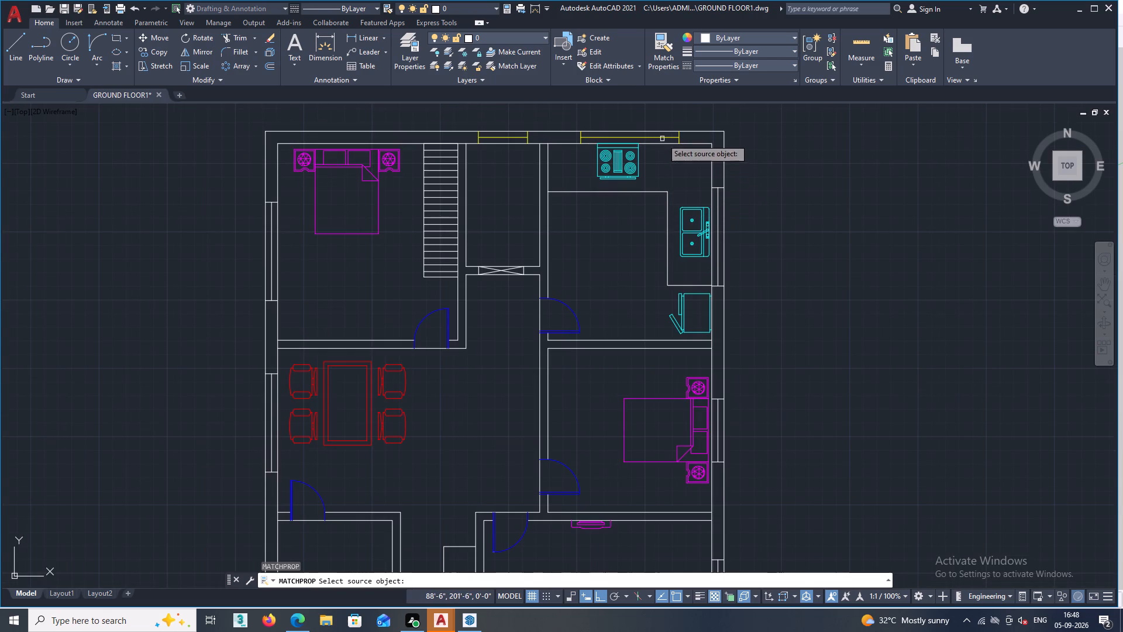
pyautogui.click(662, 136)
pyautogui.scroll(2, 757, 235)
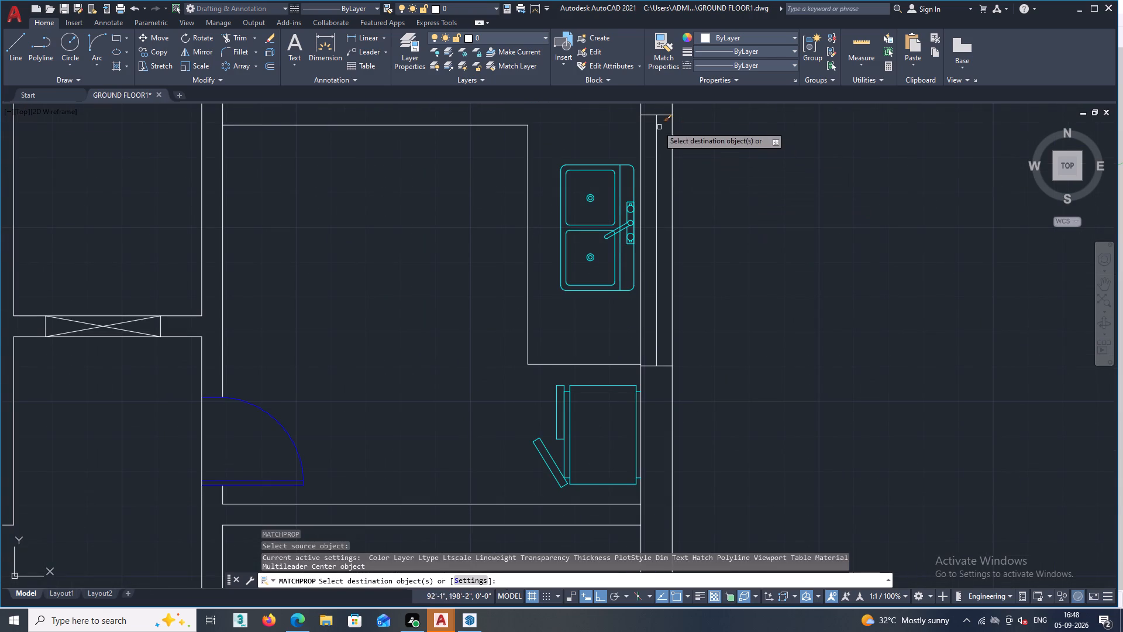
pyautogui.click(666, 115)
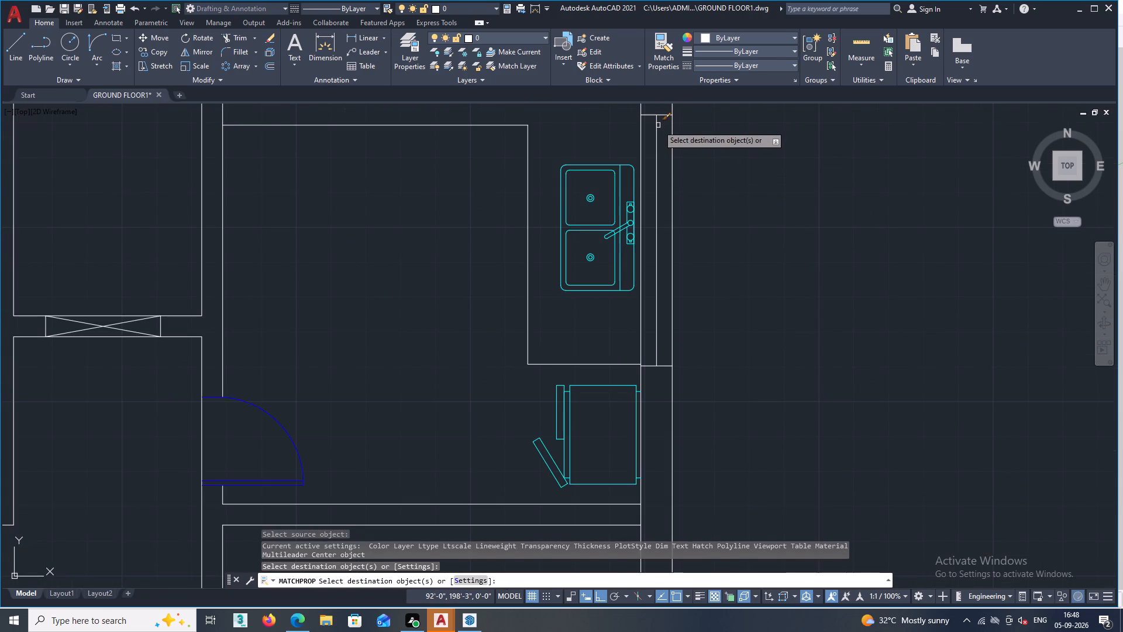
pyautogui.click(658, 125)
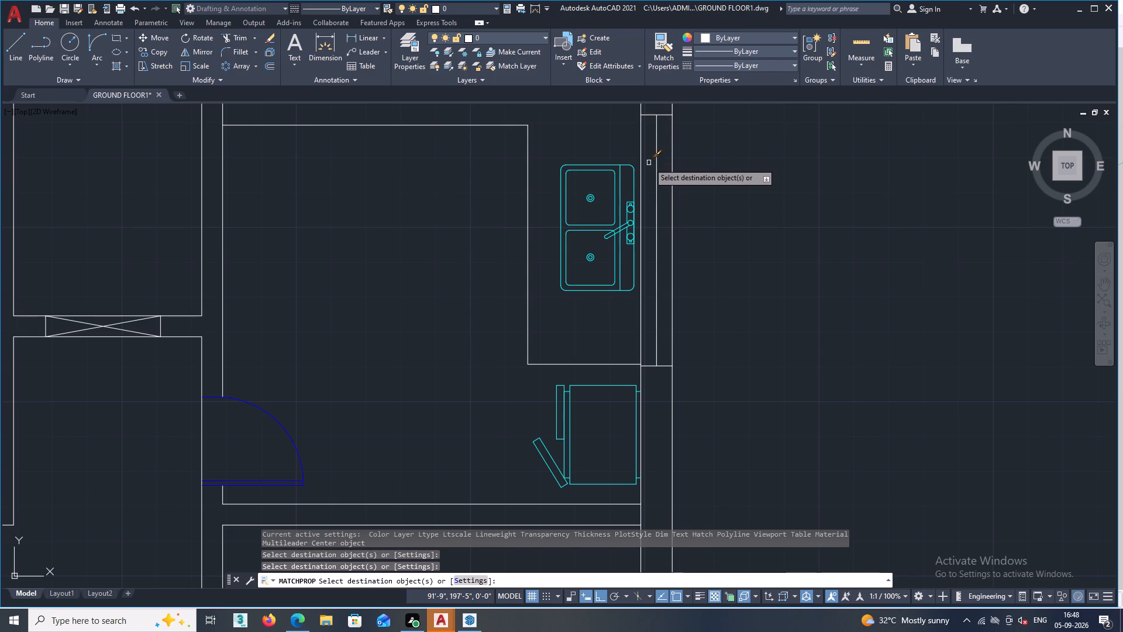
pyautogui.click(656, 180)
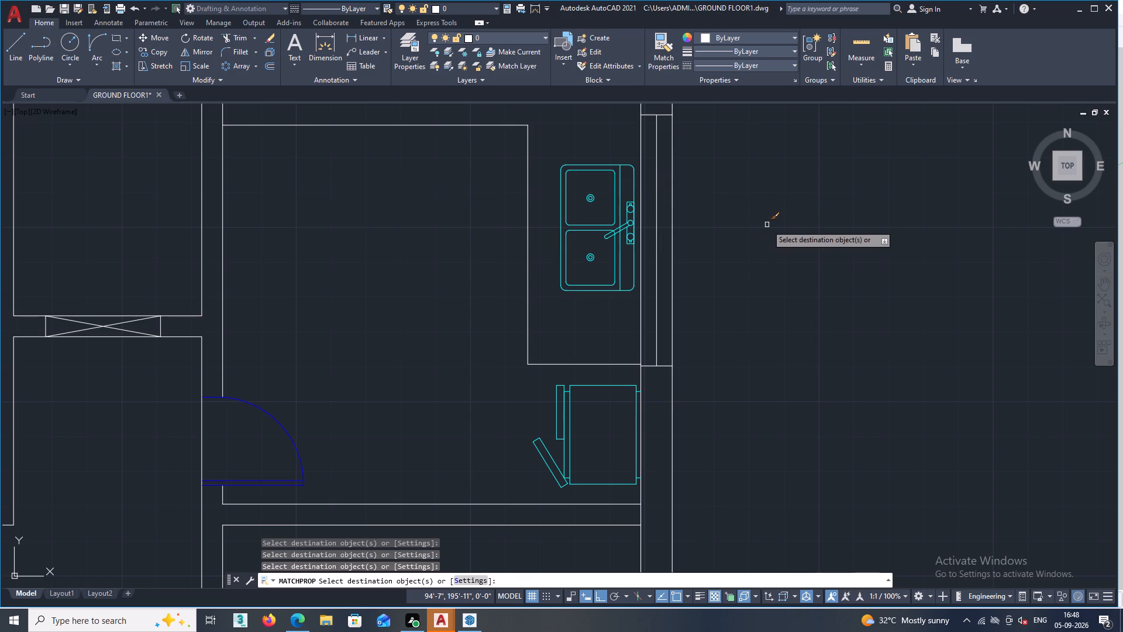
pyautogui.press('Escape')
# Select the three lines of the kitchen's east-wall window, set the W layer's colour to yellow (index 2), and clear the selection.
pyautogui.scroll(-1, 767, 225)
pyautogui.scroll(2, 695, 156)
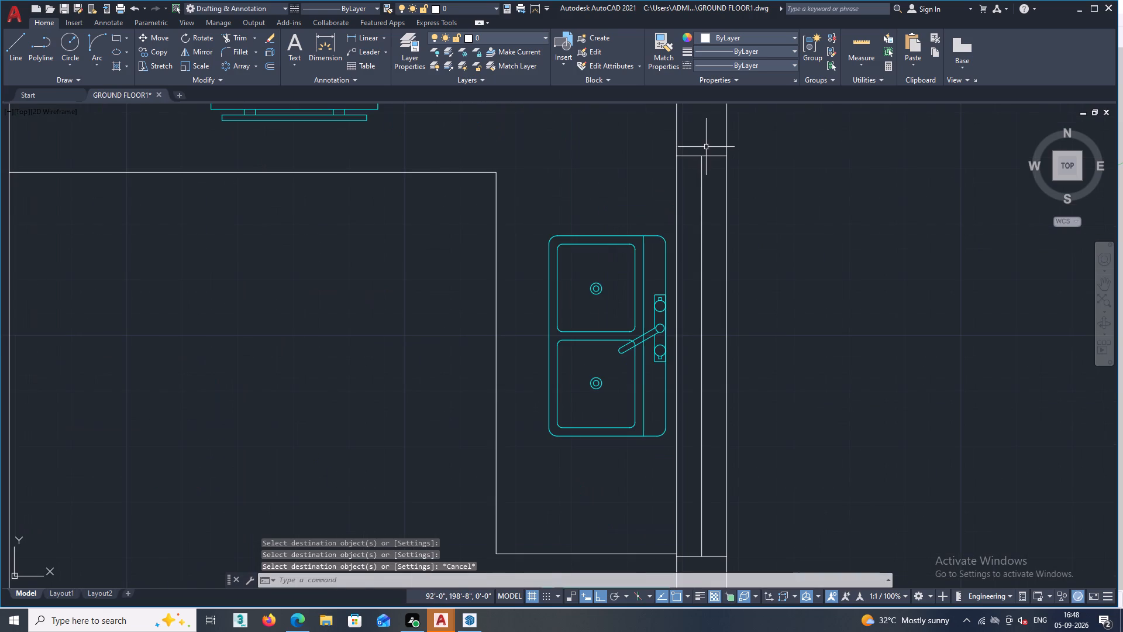
pyautogui.doubleClick(706, 143)
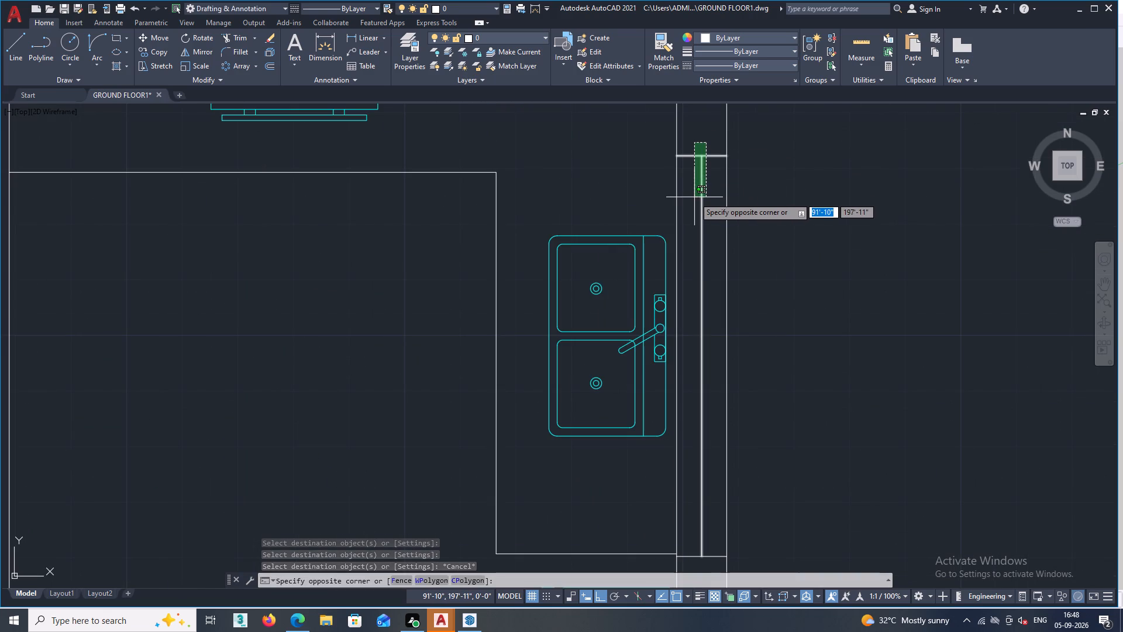
pyautogui.click(694, 197)
pyautogui.scroll(-1, 710, 387)
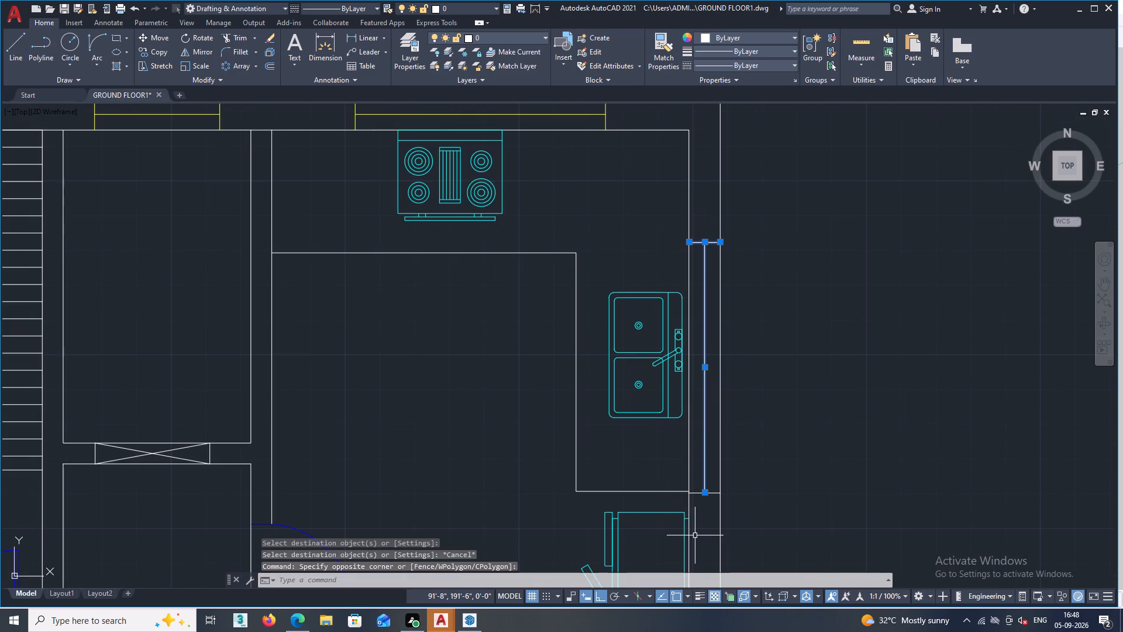
pyautogui.scroll(2, 695, 535)
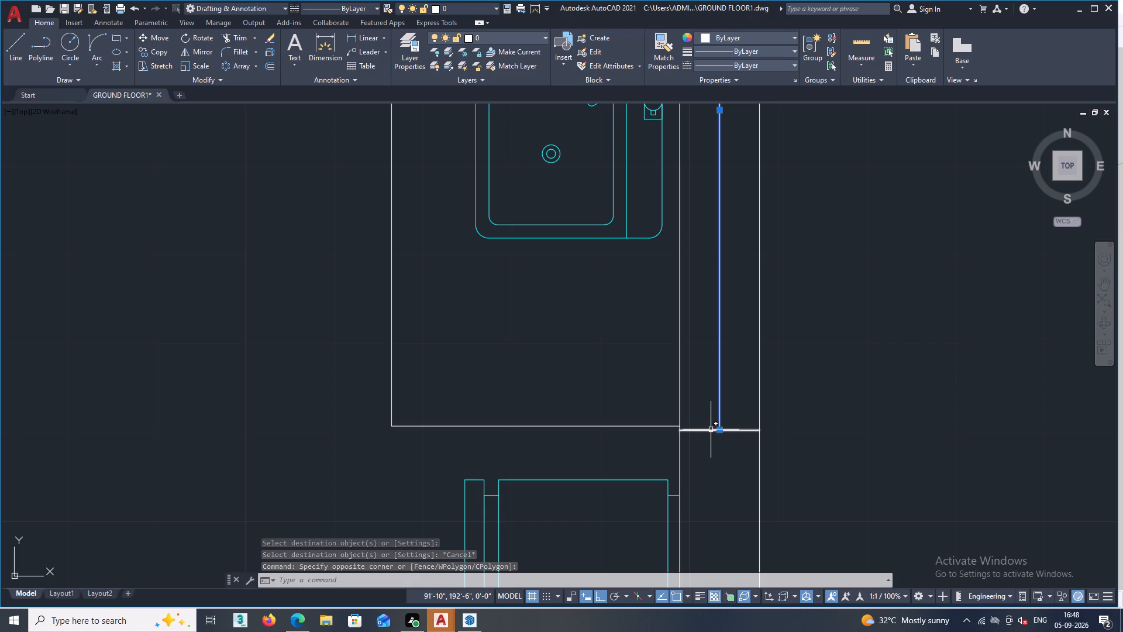
pyautogui.click(707, 430)
pyautogui.scroll(-4, 869, 450)
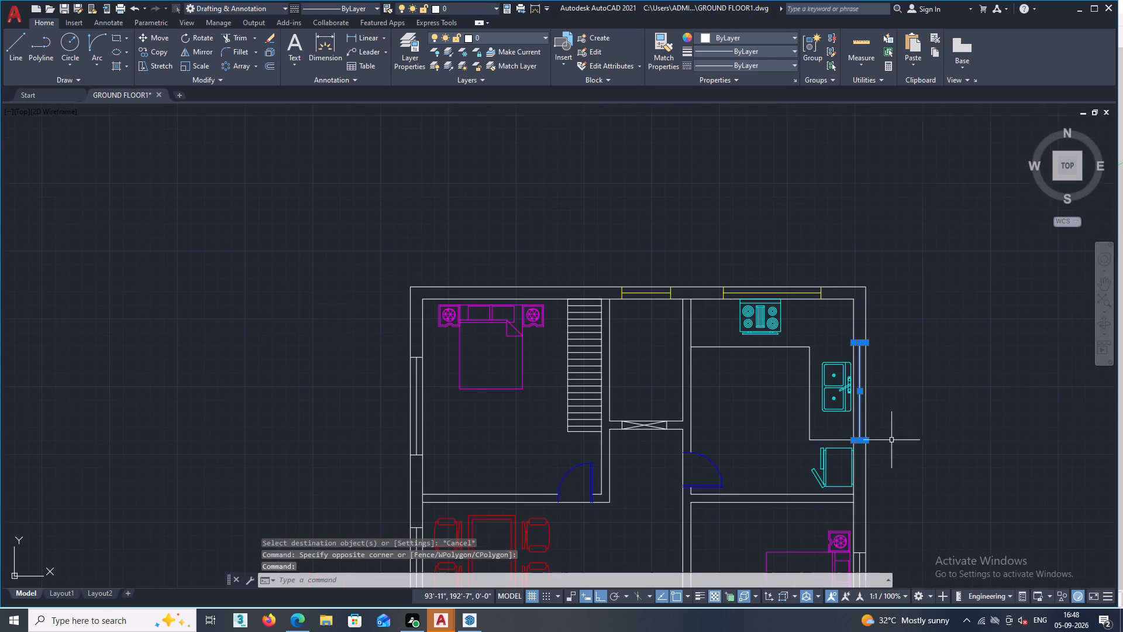
pyautogui.doubleClick(544, 36)
pyautogui.doubleClick(548, 35)
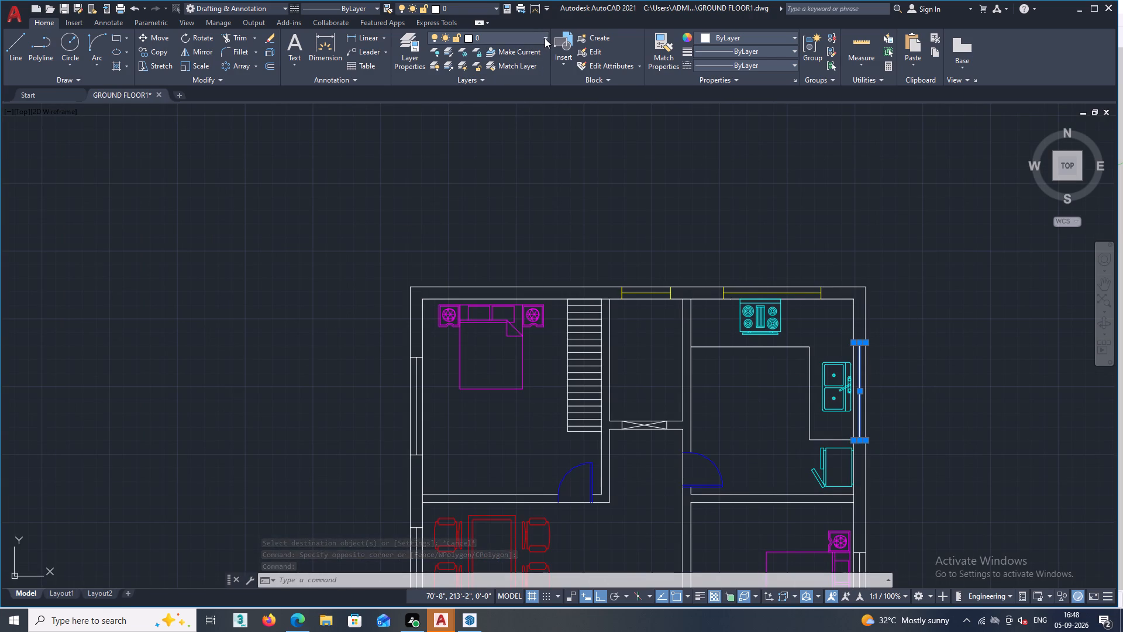
pyautogui.doubleClick(545, 38)
pyautogui.doubleClick(545, 38)
pyautogui.doubleClick(545, 37)
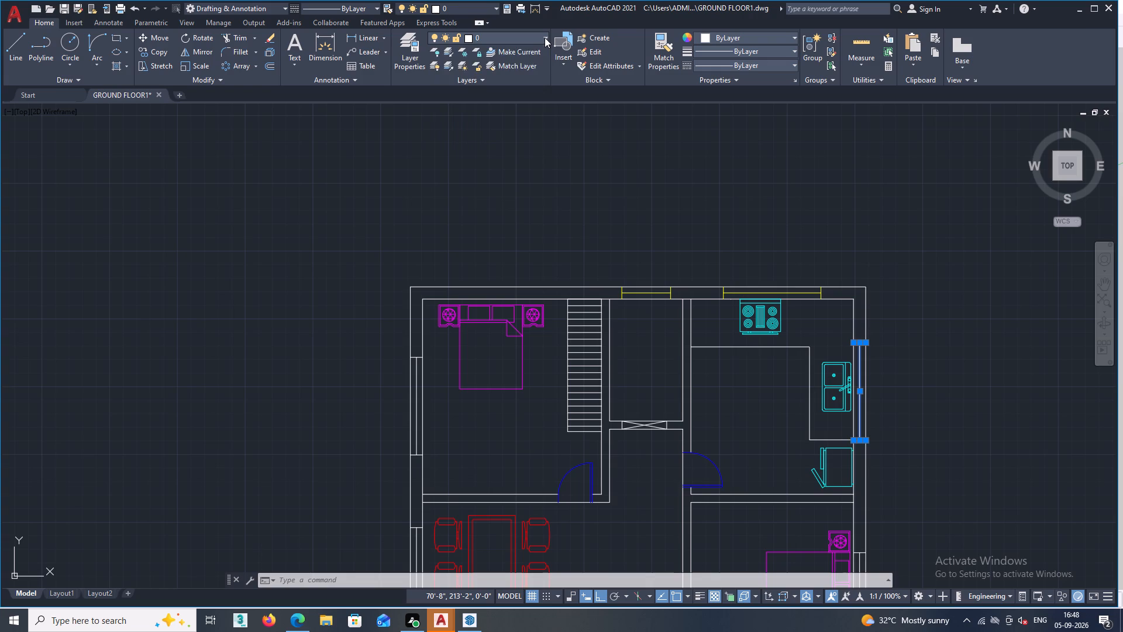
pyautogui.tripleClick(545, 37)
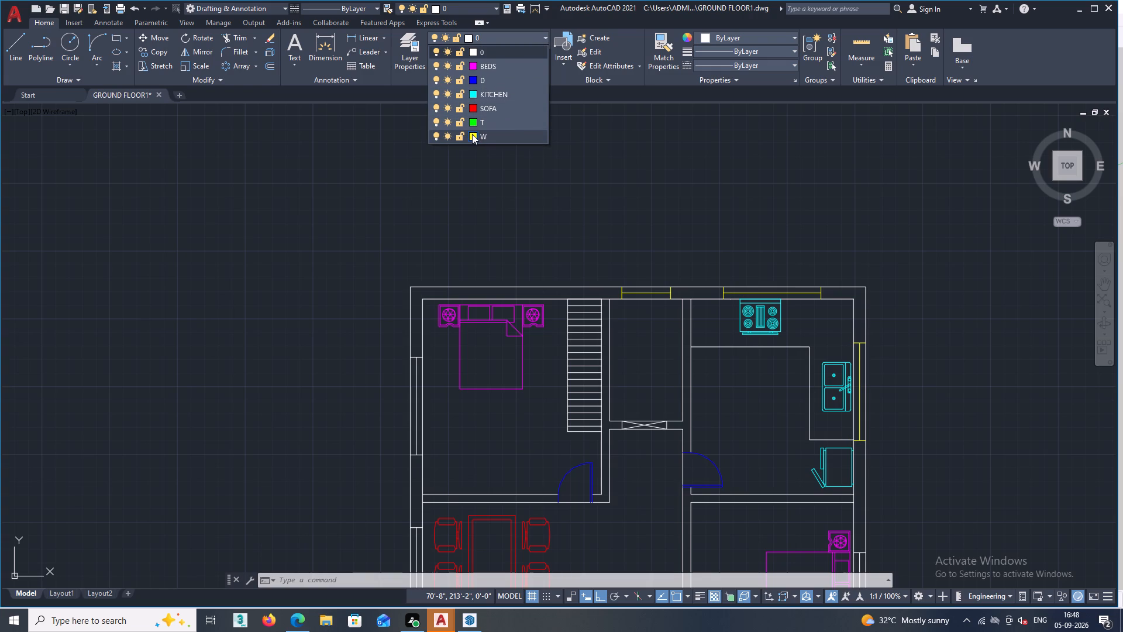
pyautogui.click(472, 134)
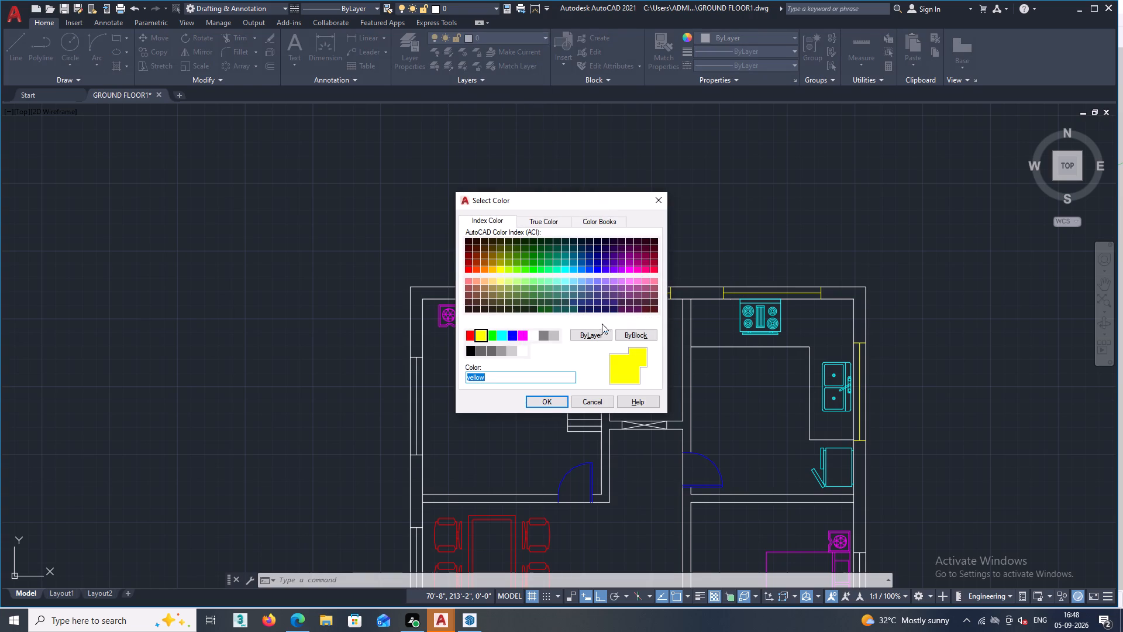
pyautogui.click(549, 396)
pyautogui.scroll(-1, 728, 425)
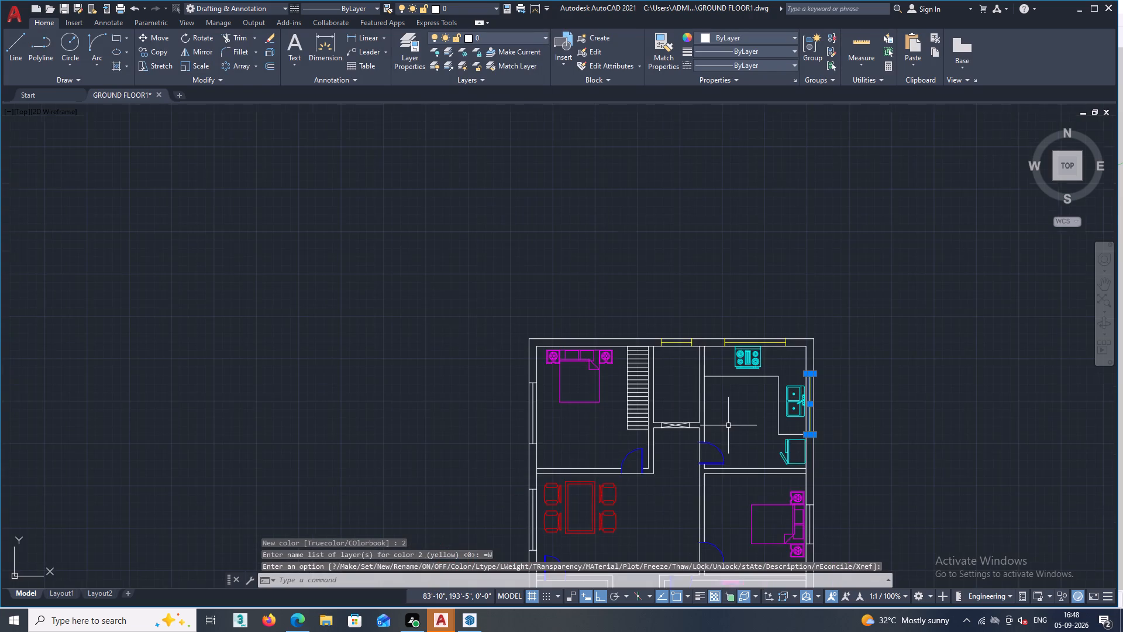
pyautogui.moveTo(729, 423); pyautogui.dragTo(671, 205, button='middle')
pyautogui.press('Escape')
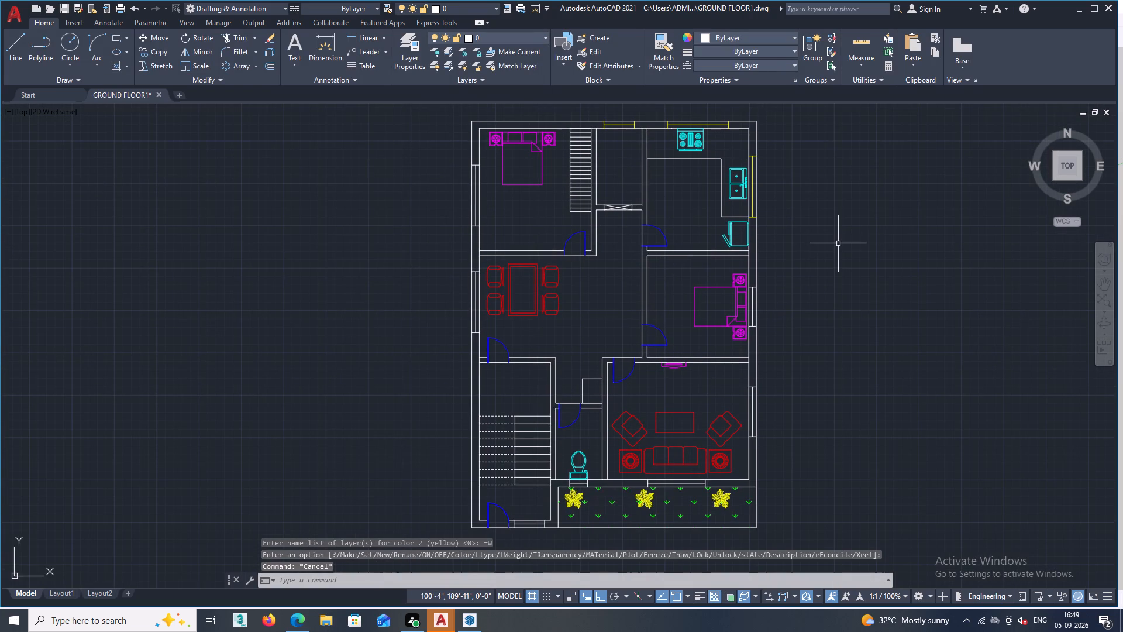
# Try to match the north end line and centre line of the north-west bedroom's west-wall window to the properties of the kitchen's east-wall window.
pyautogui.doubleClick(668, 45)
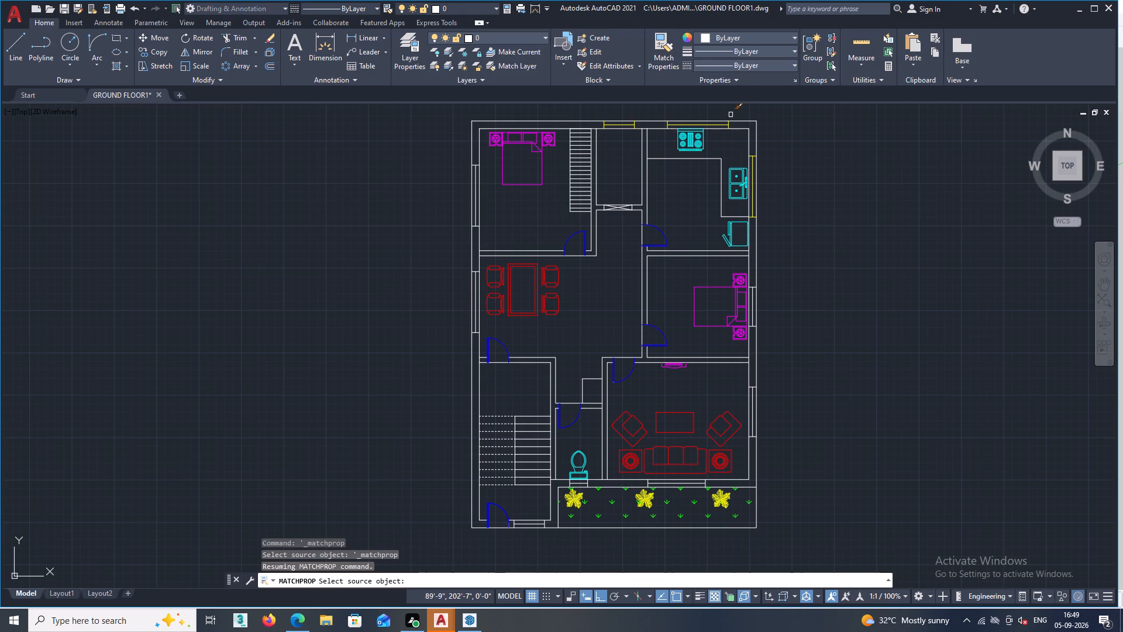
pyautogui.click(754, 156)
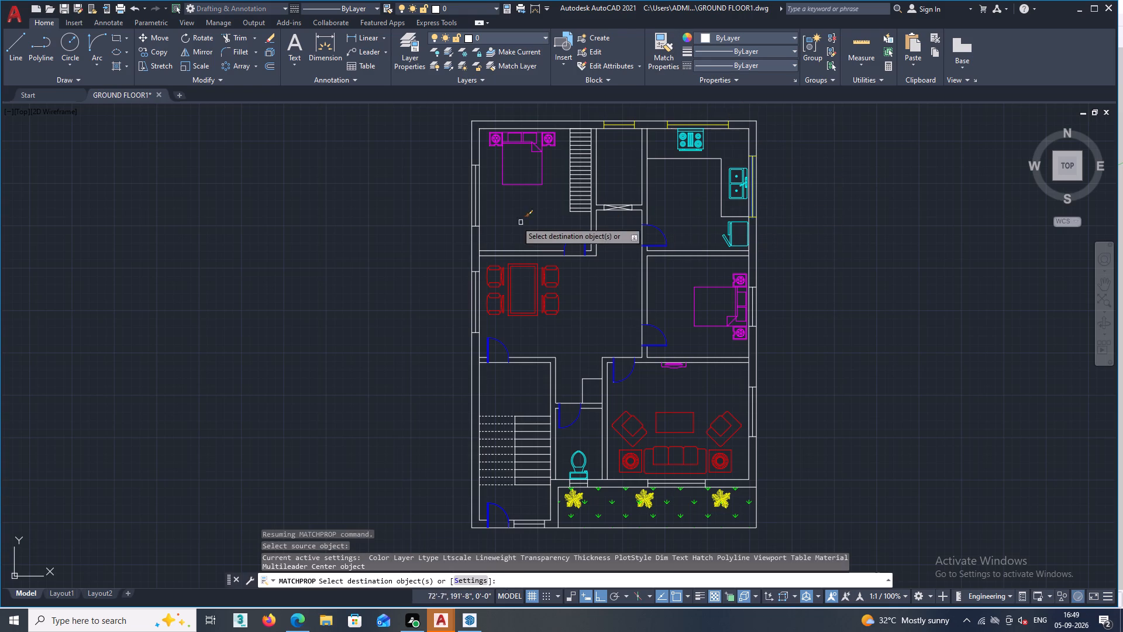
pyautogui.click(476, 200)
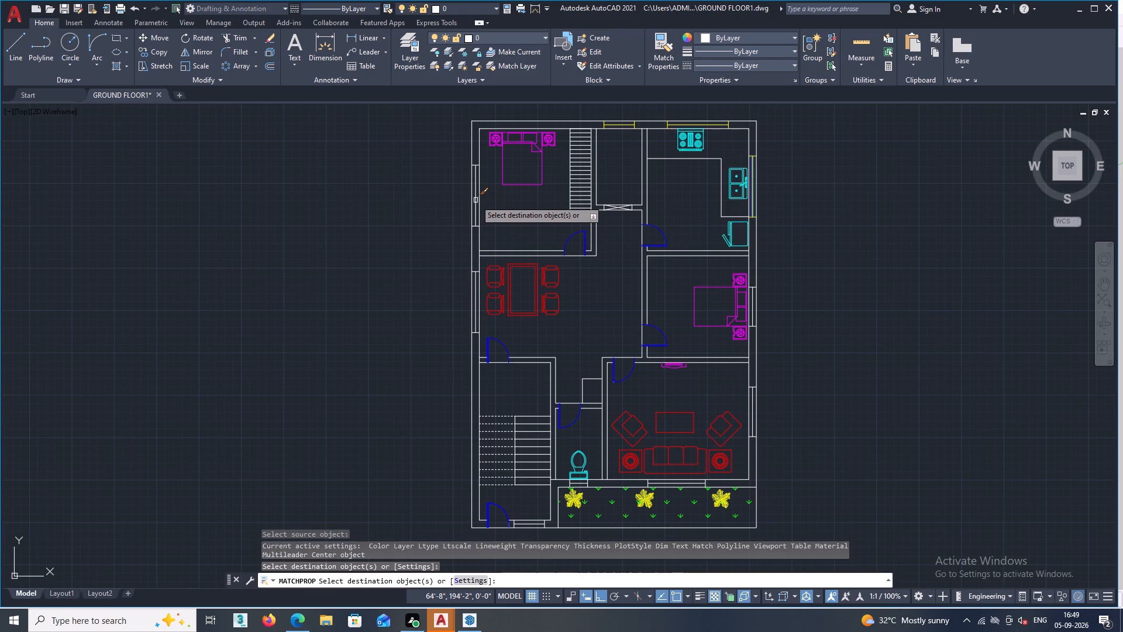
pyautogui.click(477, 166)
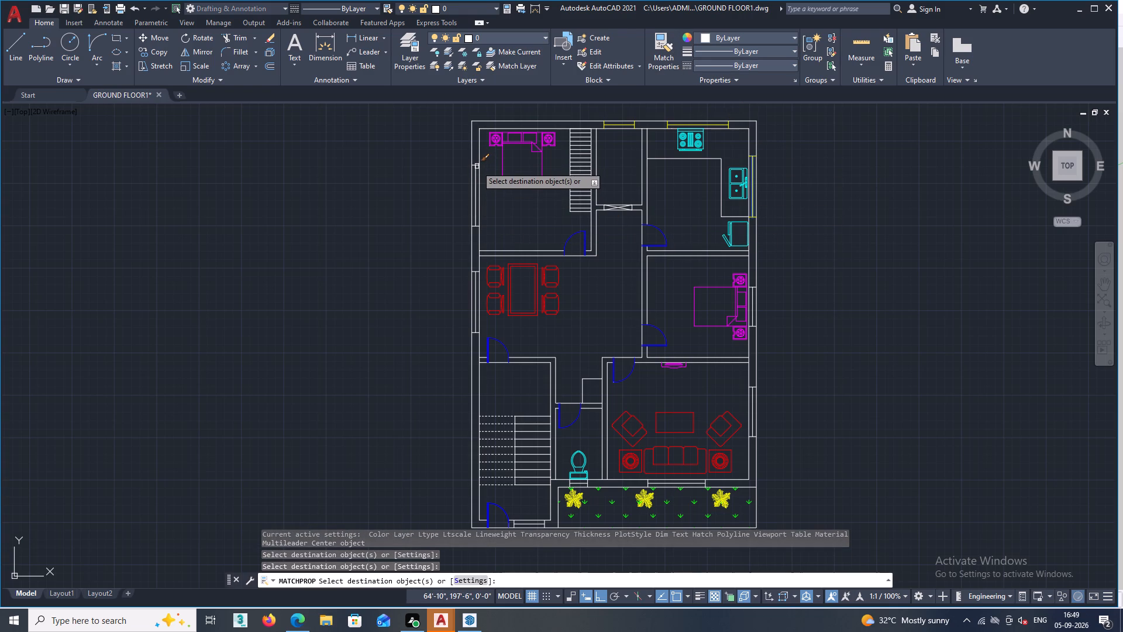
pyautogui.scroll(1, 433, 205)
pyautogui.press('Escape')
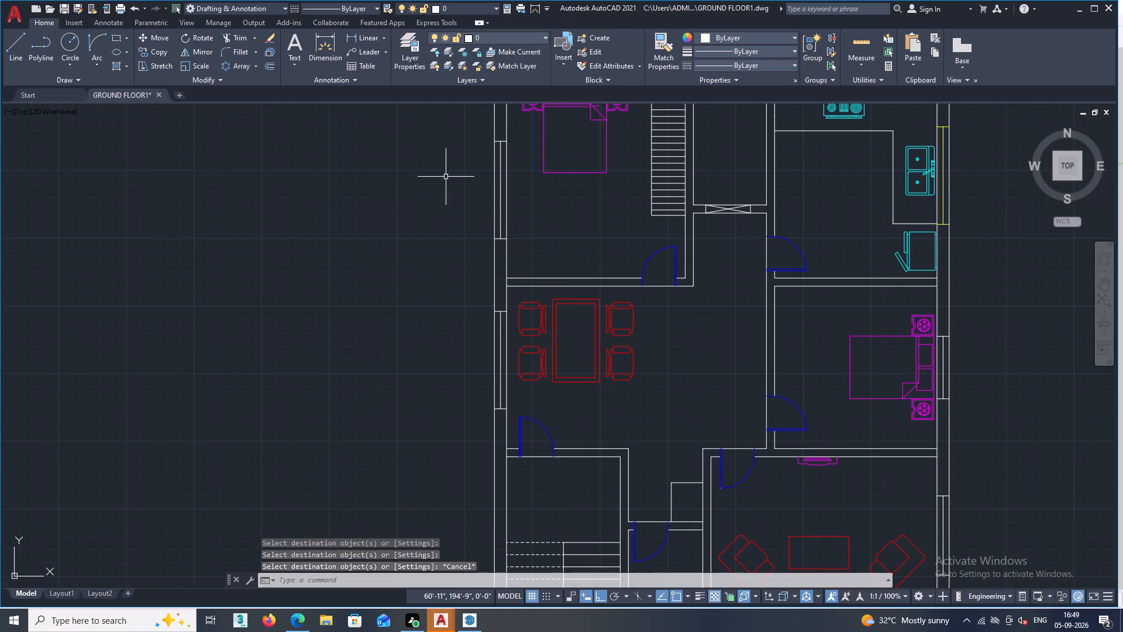
# Select the three lines of the north-west bedroom's west-wall window, set the W layer's colour to yellow (index 2), and clear the selection.
pyautogui.scroll(1, 466, 155)
pyautogui.click(521, 123)
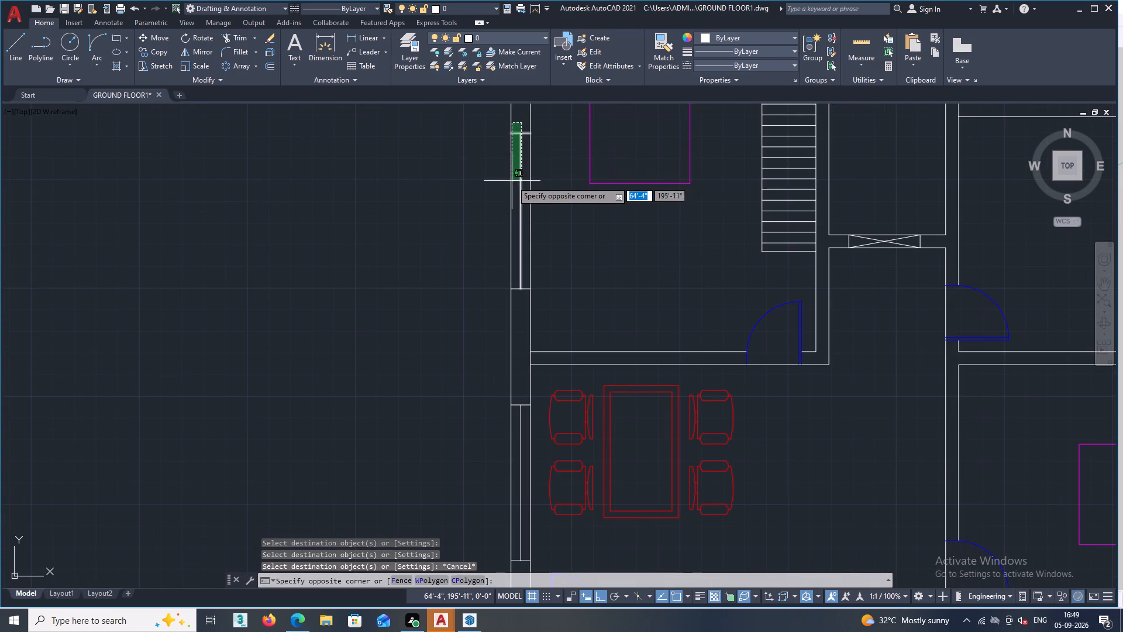
pyautogui.click(519, 295)
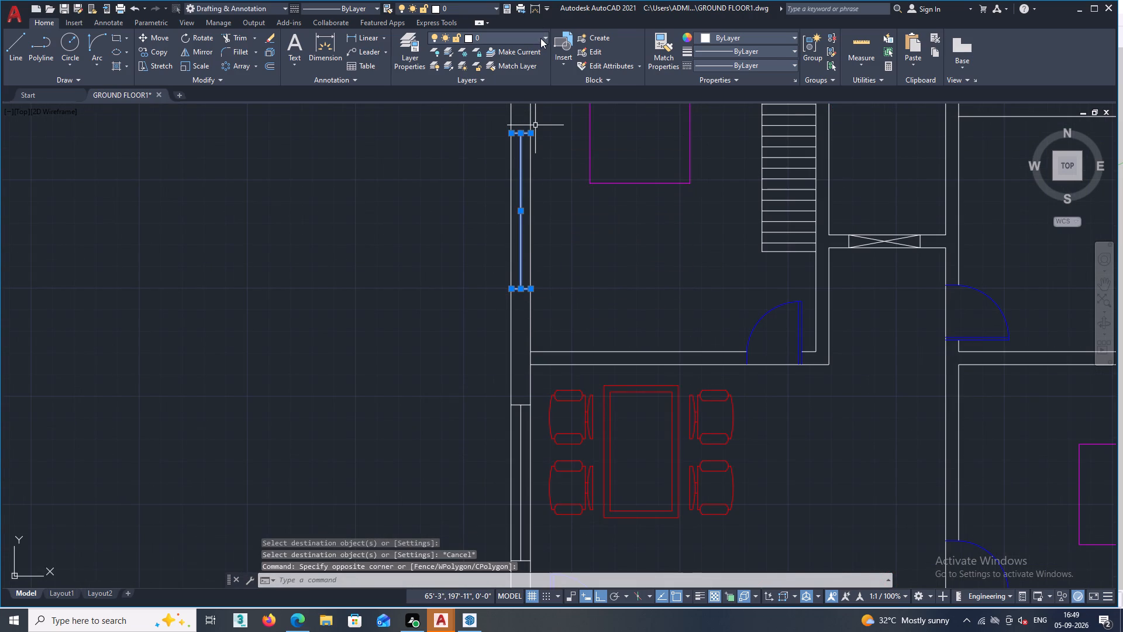
pyautogui.doubleClick(544, 36)
pyautogui.click(547, 36)
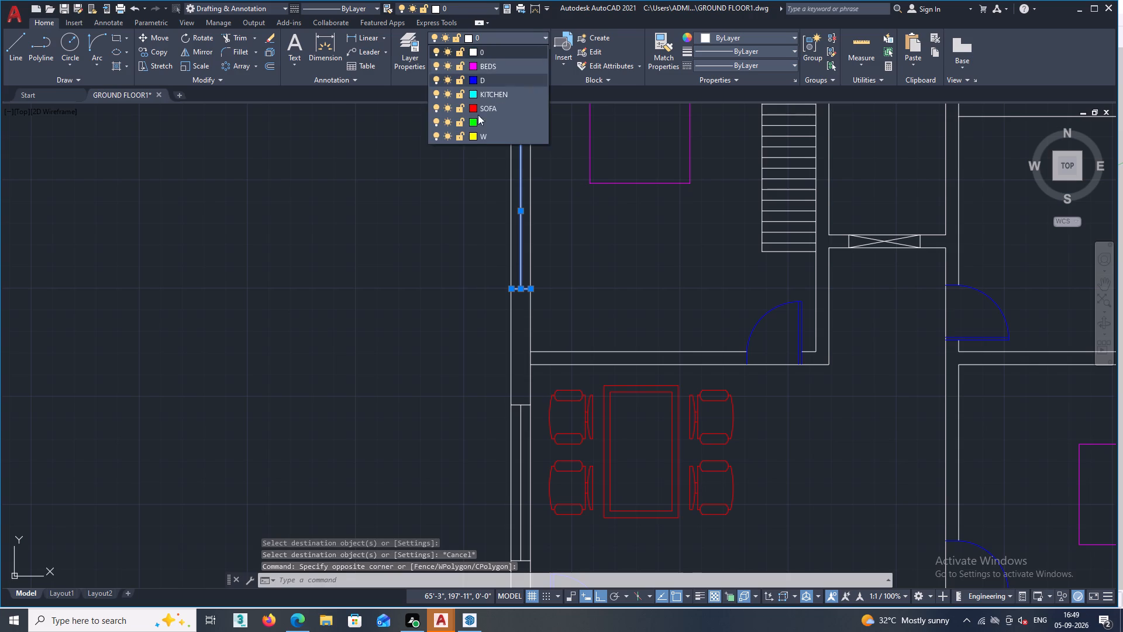
pyautogui.click(475, 134)
pyautogui.scroll(-2, 414, 186)
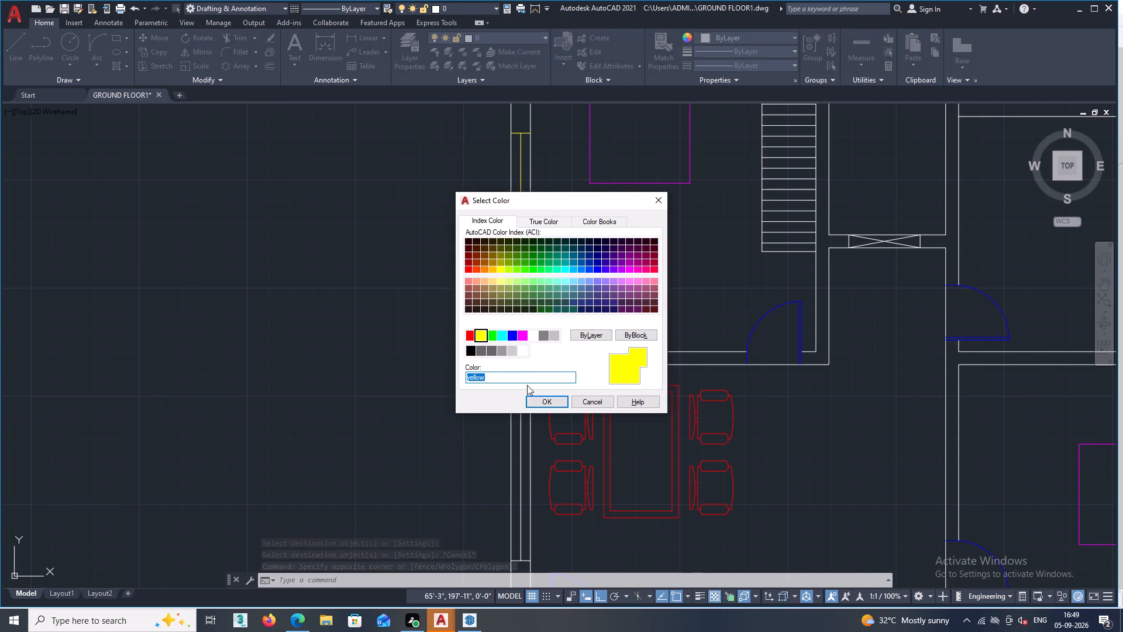
pyautogui.click(547, 401)
pyautogui.scroll(-1, 412, 362)
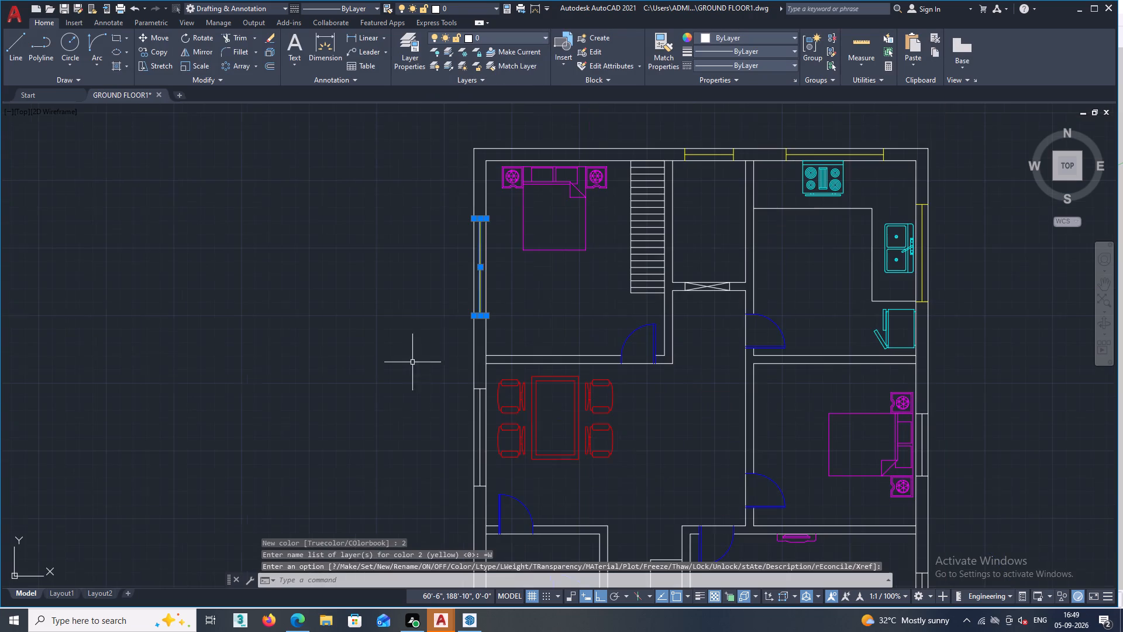
pyautogui.press('Escape')
# Select the three lines of the dining area's west-wall window, set the W layer's colour to yellow (index 2), and clear the selection.
pyautogui.scroll(-2, 378, 349)
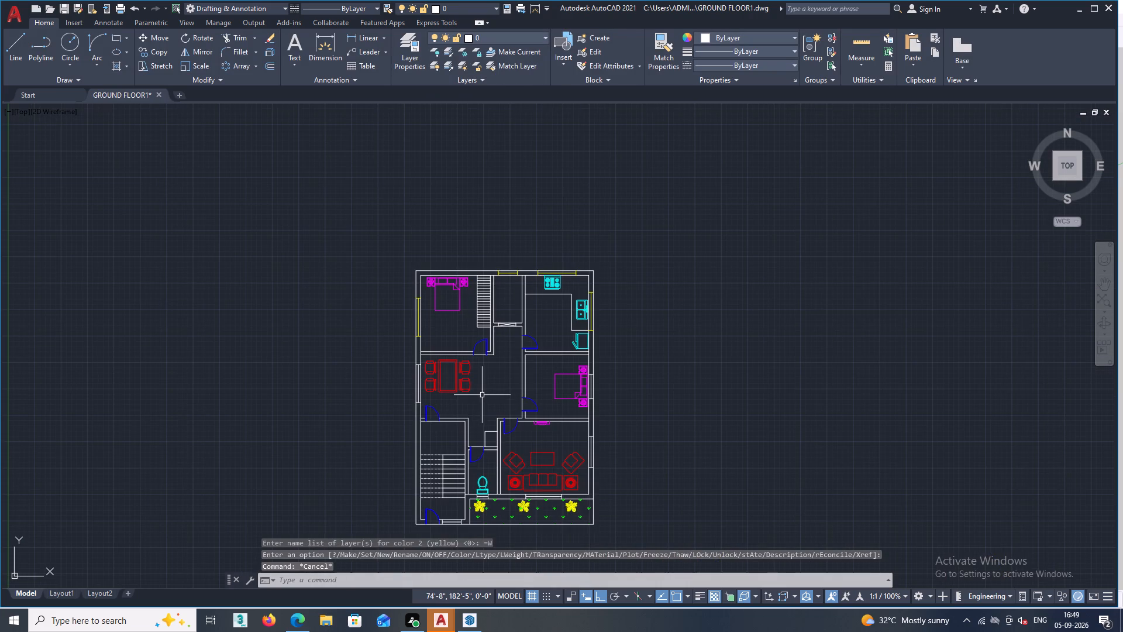
pyautogui.moveTo(502, 383); pyautogui.dragTo(604, 200, button='middle')
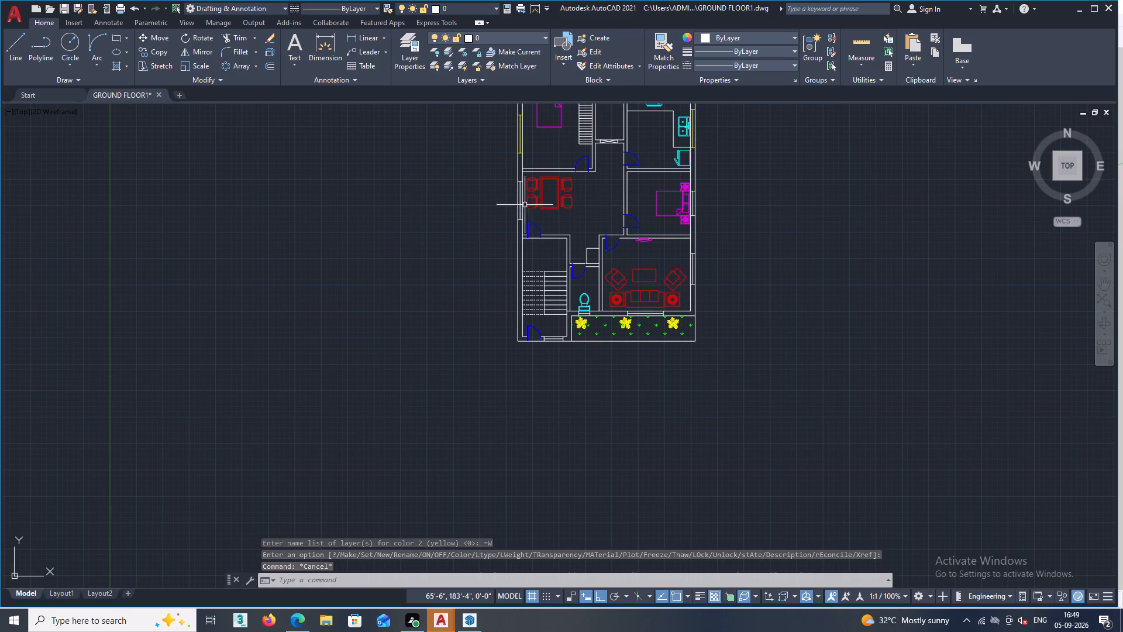
pyautogui.scroll(3, 521, 184)
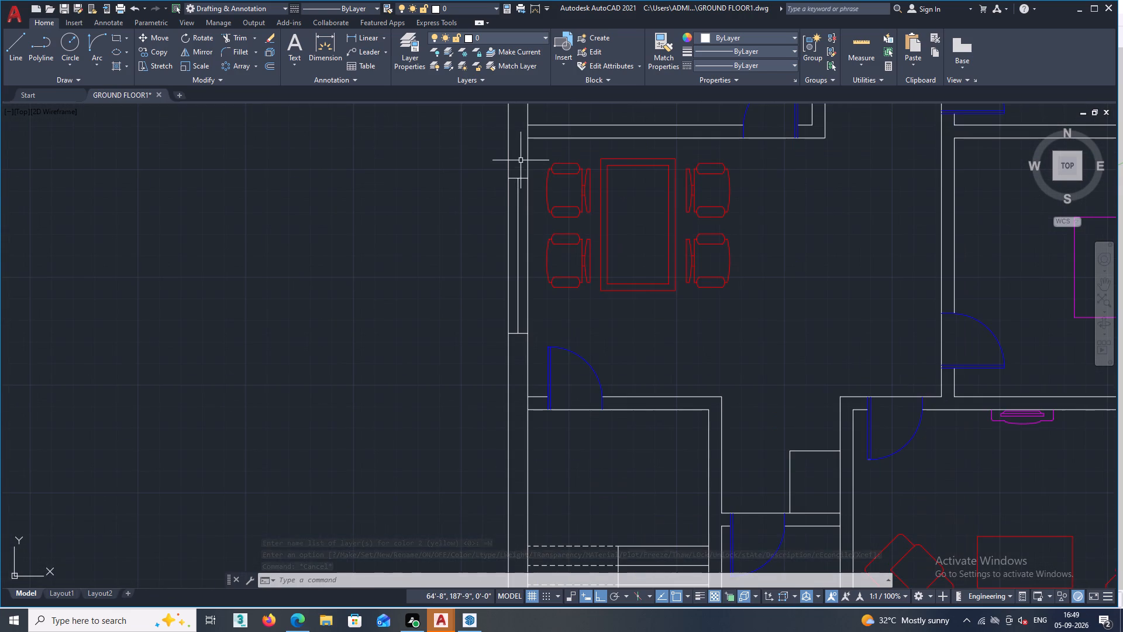
pyautogui.scroll(2, 512, 183)
pyautogui.scroll(-1, 529, 155)
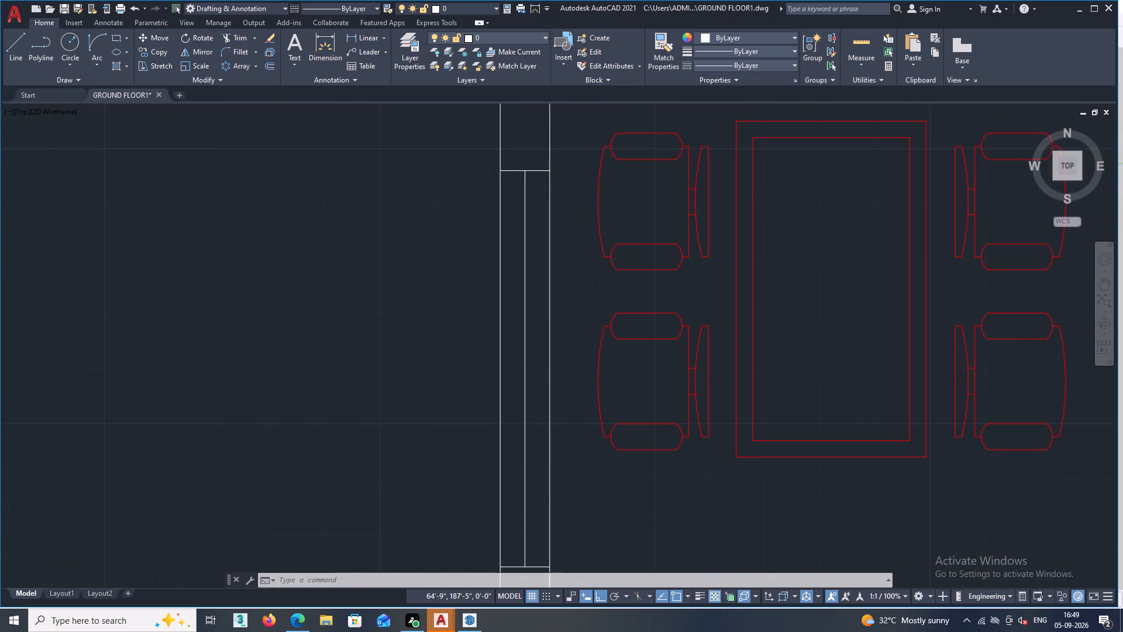
pyautogui.scroll(-1, 529, 155)
pyautogui.click(529, 152)
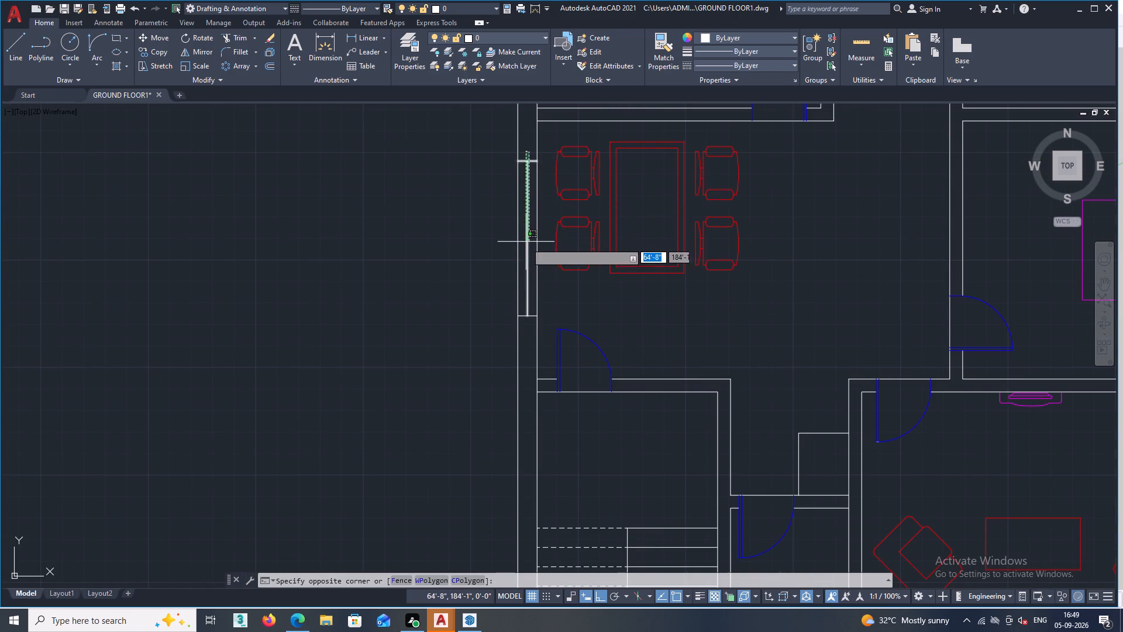
pyautogui.click(526, 328)
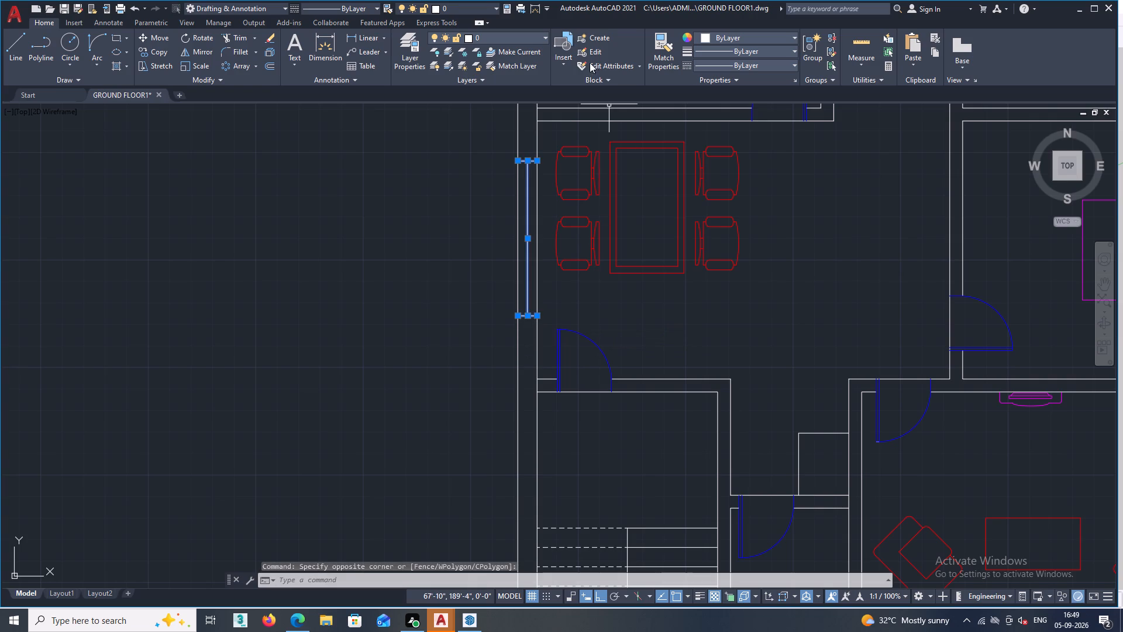
pyautogui.click(546, 36)
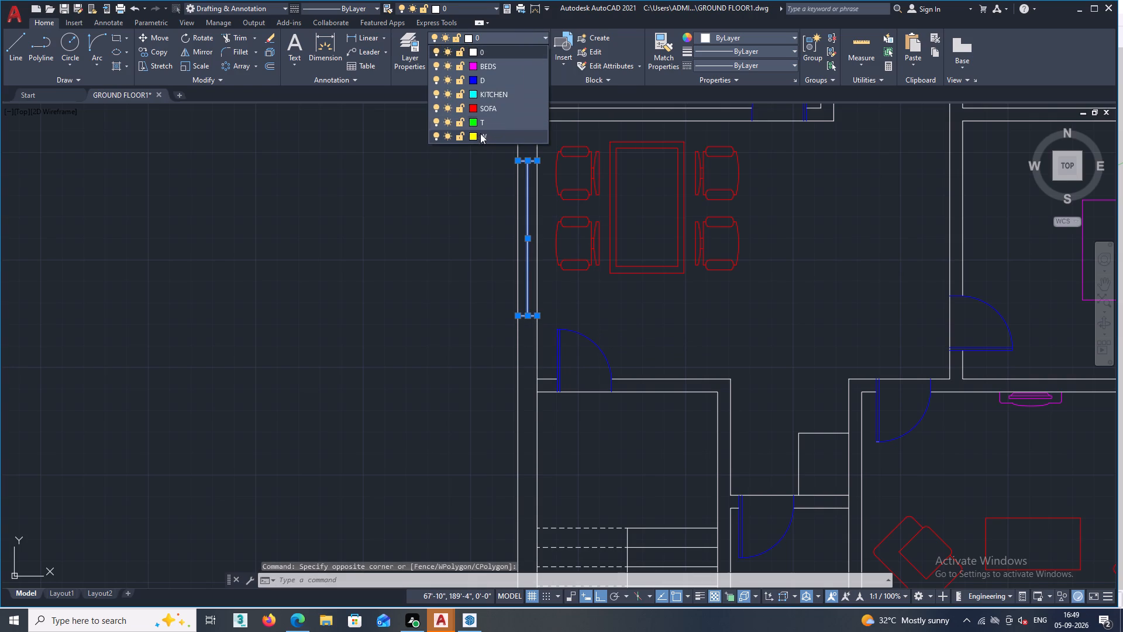
pyautogui.click(475, 136)
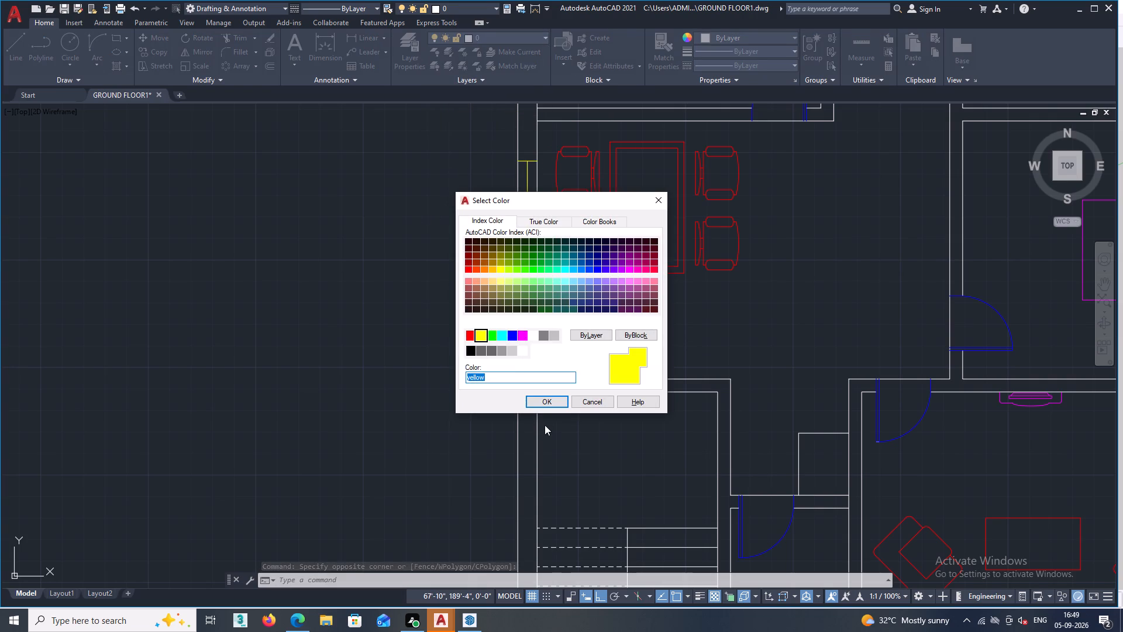
pyautogui.click(543, 400)
pyautogui.scroll(-2, 373, 420)
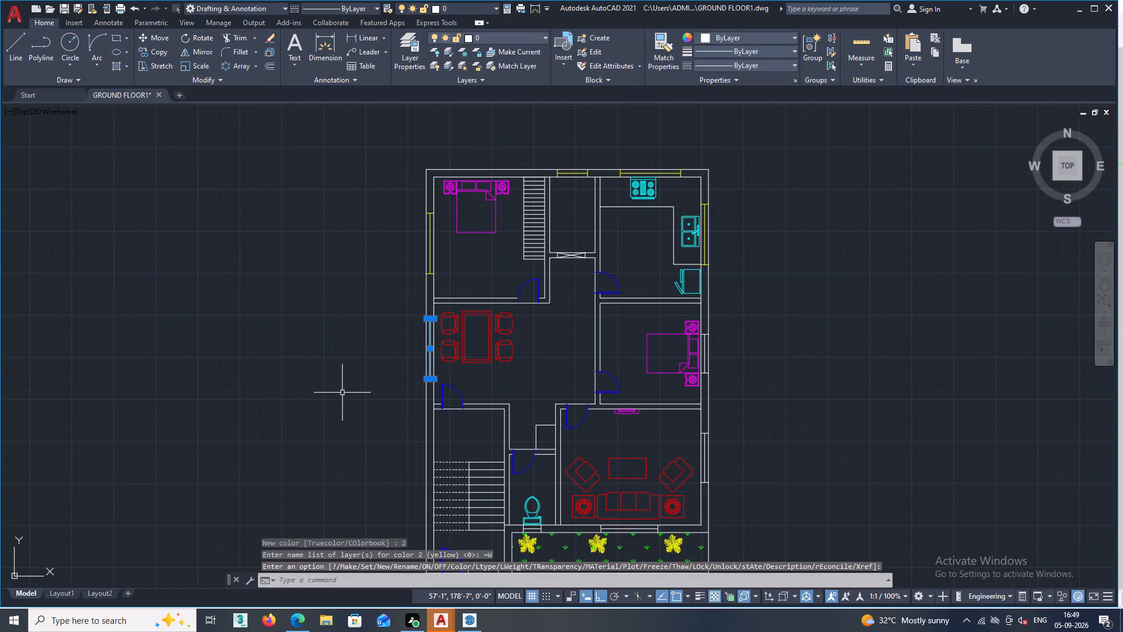
pyautogui.press('Escape')
# Select the three lines of the staircase area's south-wall window, set the W layer's colour to yellow (index 2), and clear the selection.
pyautogui.scroll(-1, 276, 338)
pyautogui.moveTo(287, 324); pyautogui.dragTo(381, 204, button='middle')
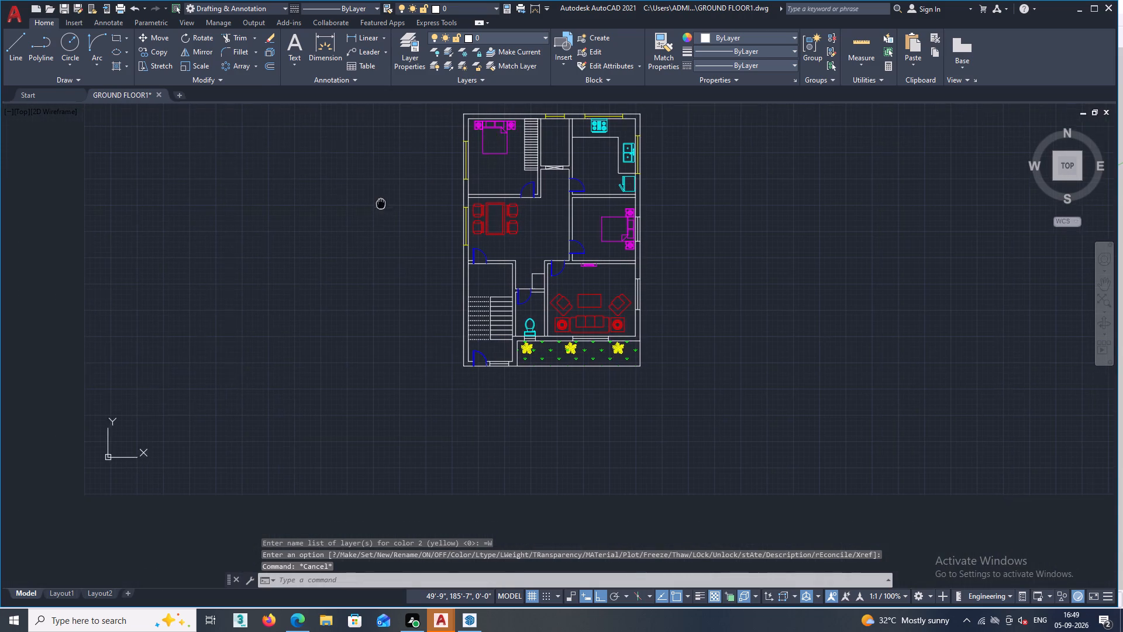
pyautogui.scroll(2, 497, 357)
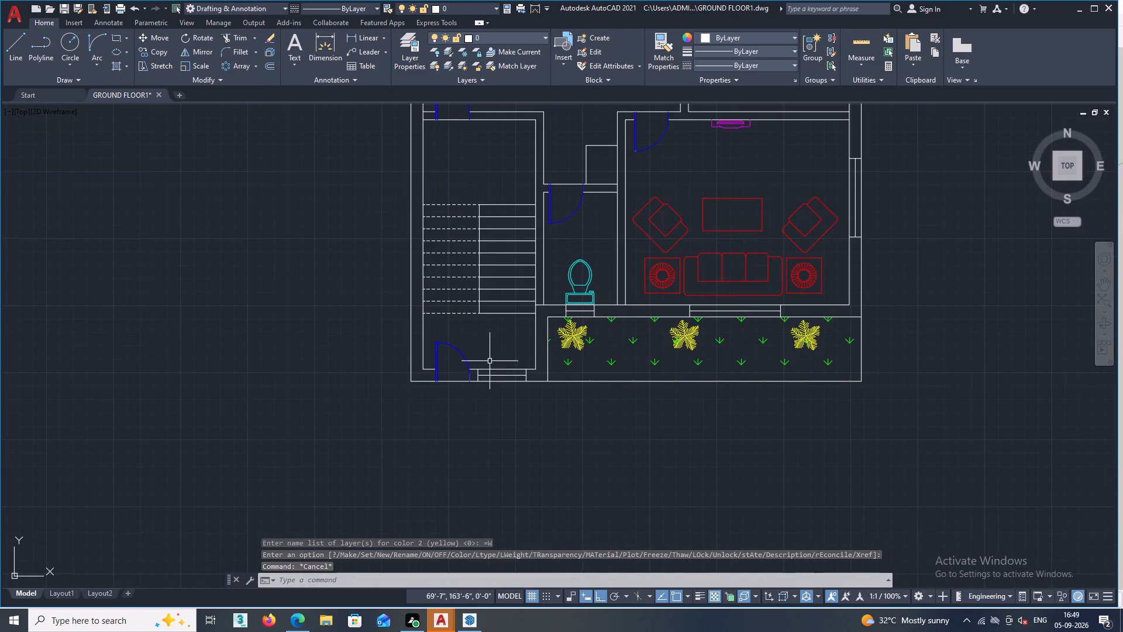
pyautogui.scroll(3, 489, 396)
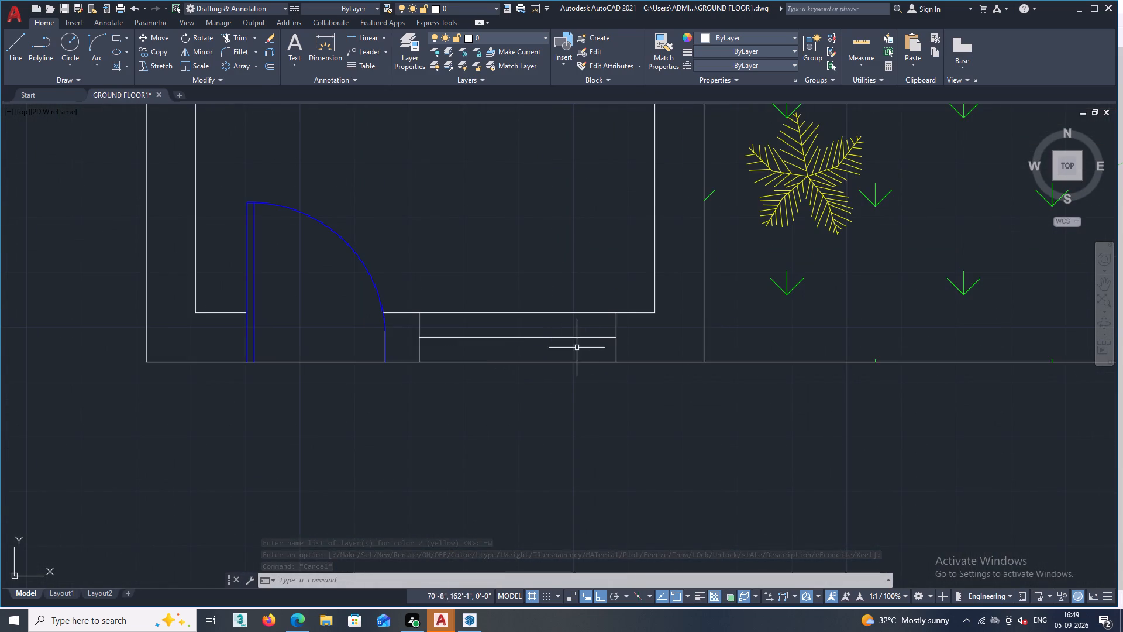
pyautogui.doubleClick(647, 334)
pyautogui.click(414, 343)
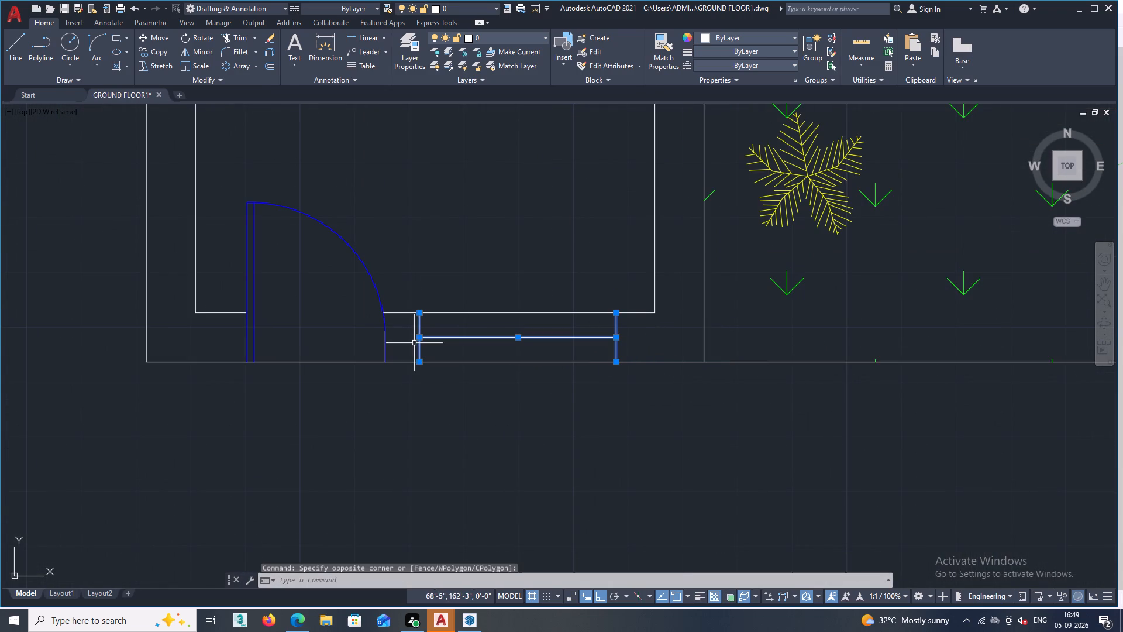
pyautogui.doubleClick(547, 36)
pyautogui.click(545, 36)
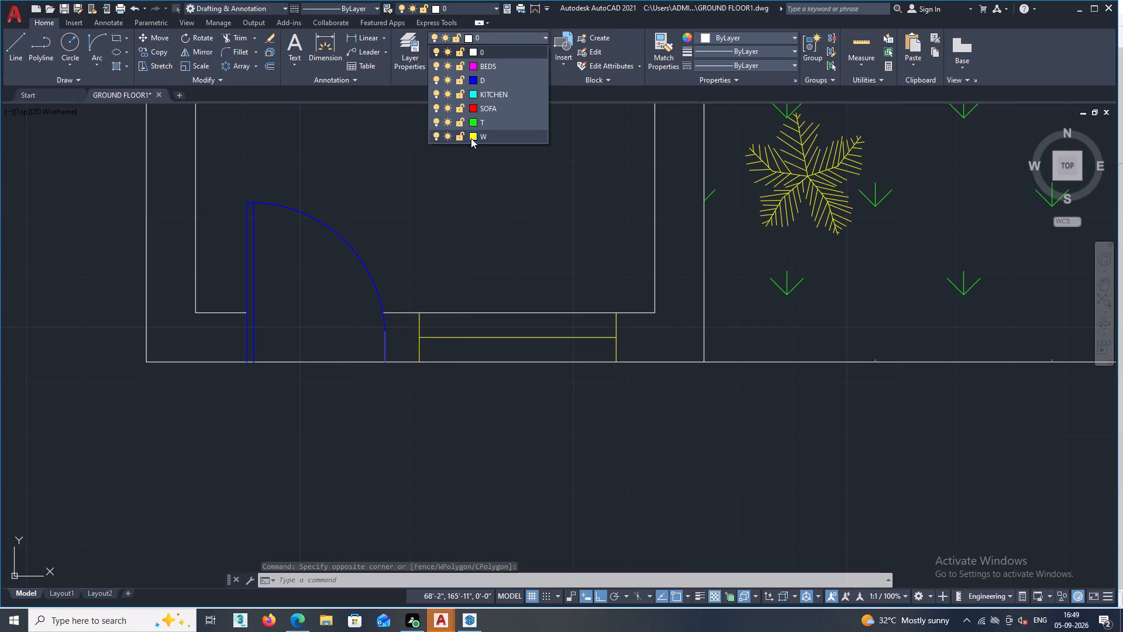
pyautogui.click(473, 137)
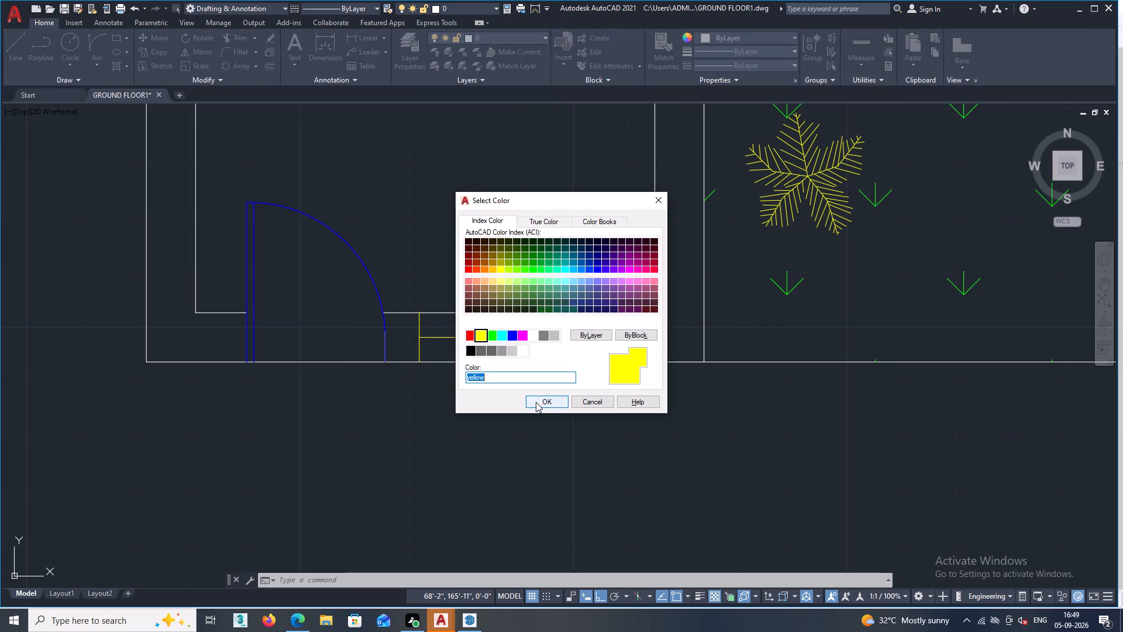
pyautogui.click(536, 402)
pyautogui.scroll(-3, 545, 423)
pyautogui.press('Escape')
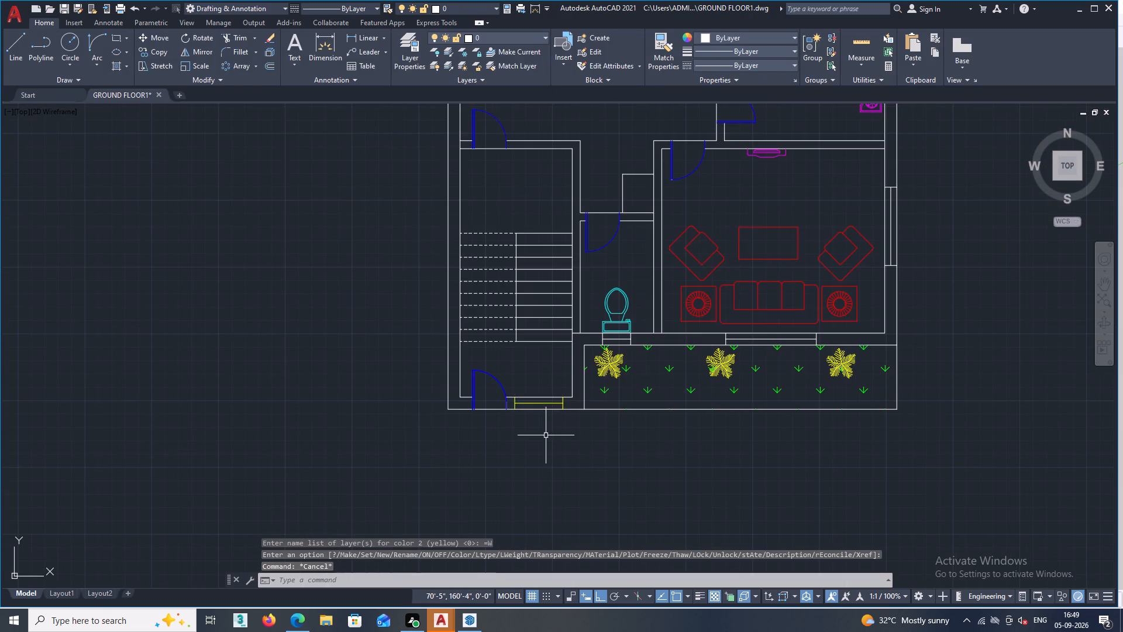
# Select the three lines of the toilet's south-wall window, set the W layer's colour to yellow (index 2), and clear the selection.
pyautogui.scroll(-1, 618, 445)
pyautogui.scroll(2, 623, 388)
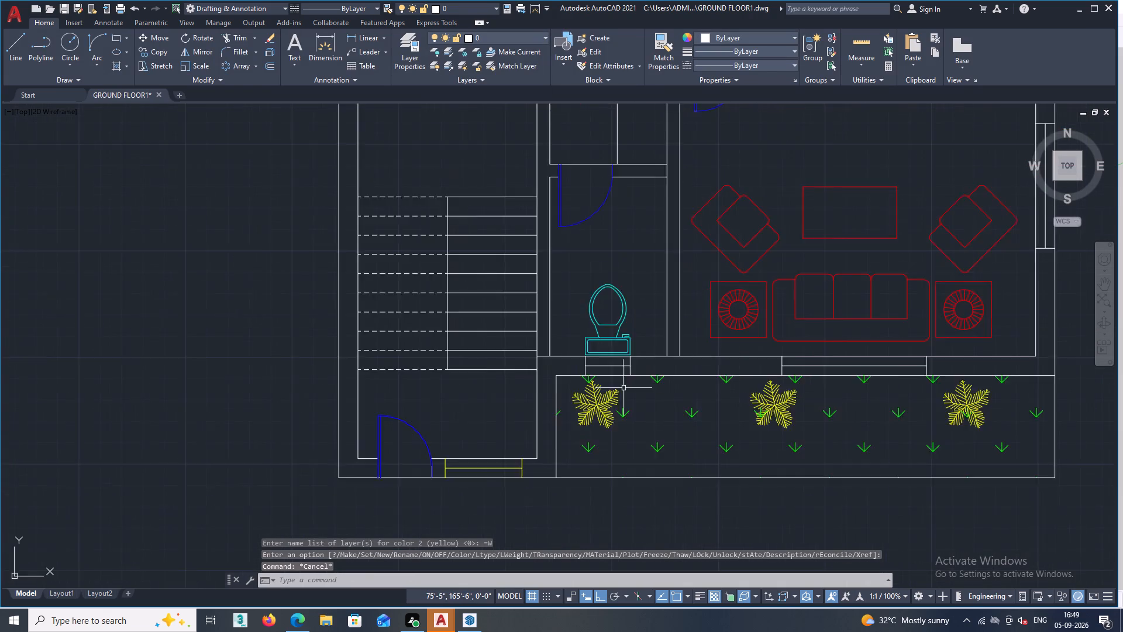
pyautogui.scroll(1, 623, 388)
pyautogui.scroll(1, 557, 354)
pyautogui.click(717, 349)
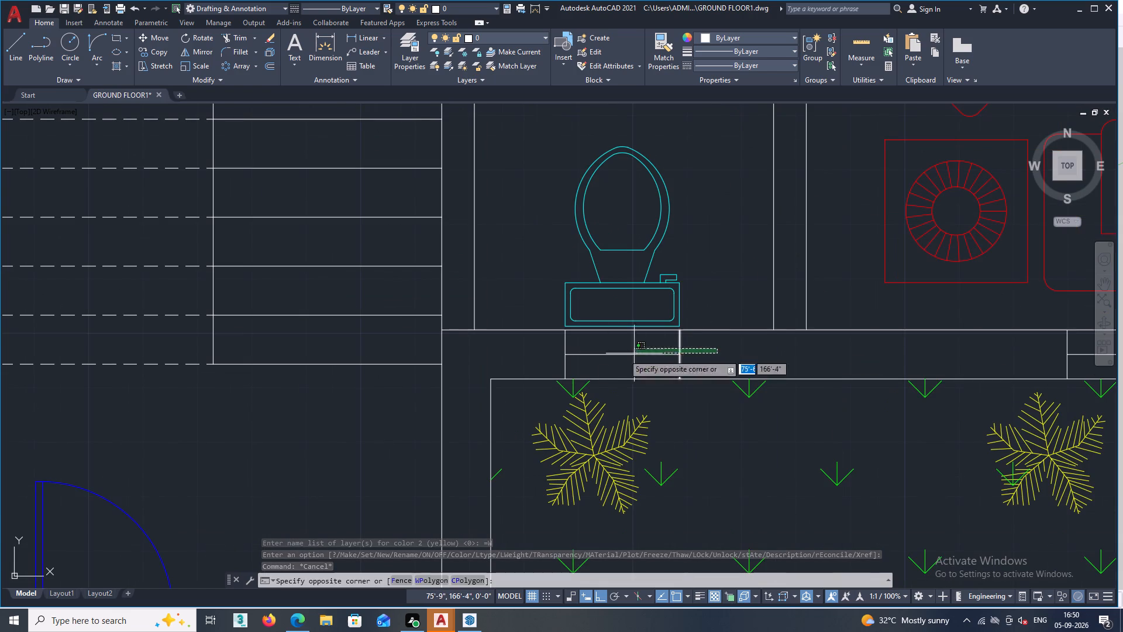
pyautogui.click(531, 367)
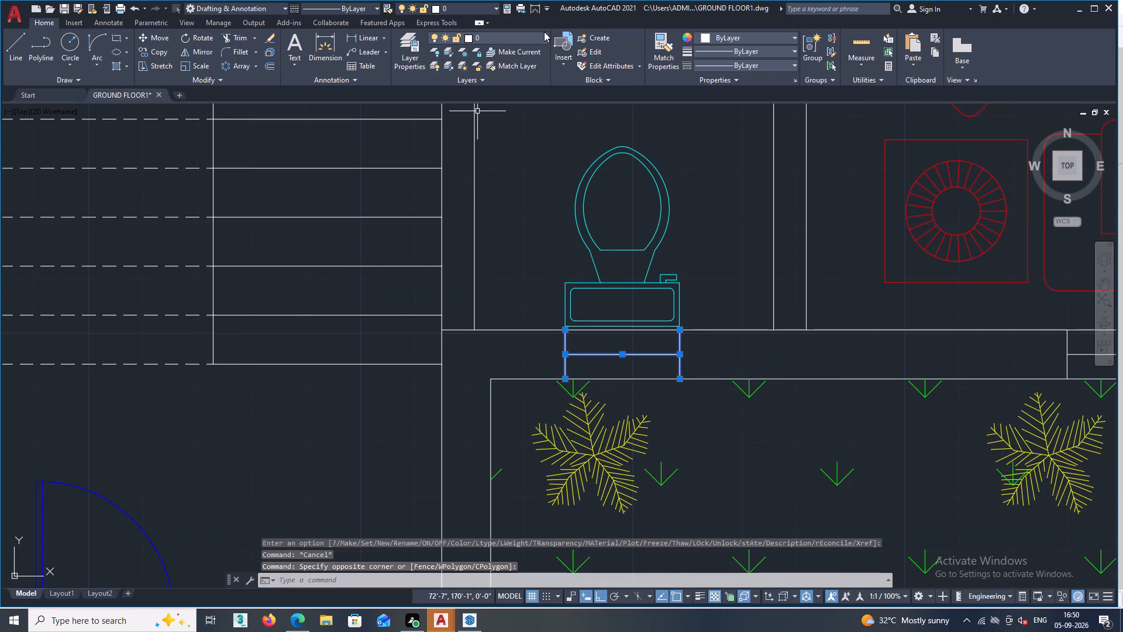
pyautogui.doubleClick(543, 35)
pyautogui.click(544, 36)
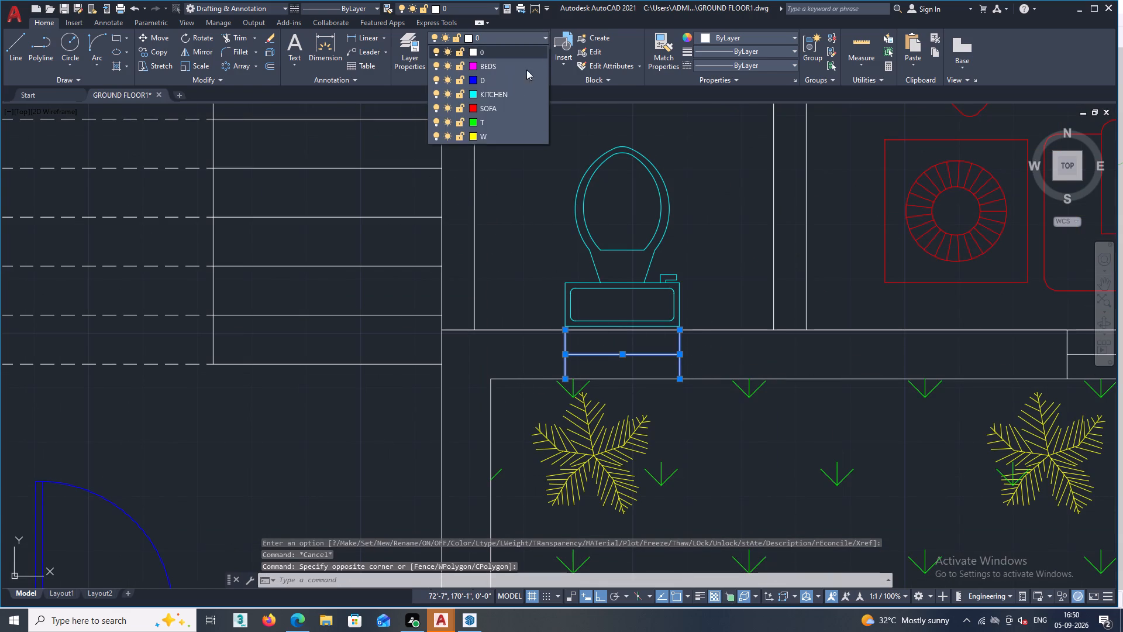
pyautogui.click(473, 137)
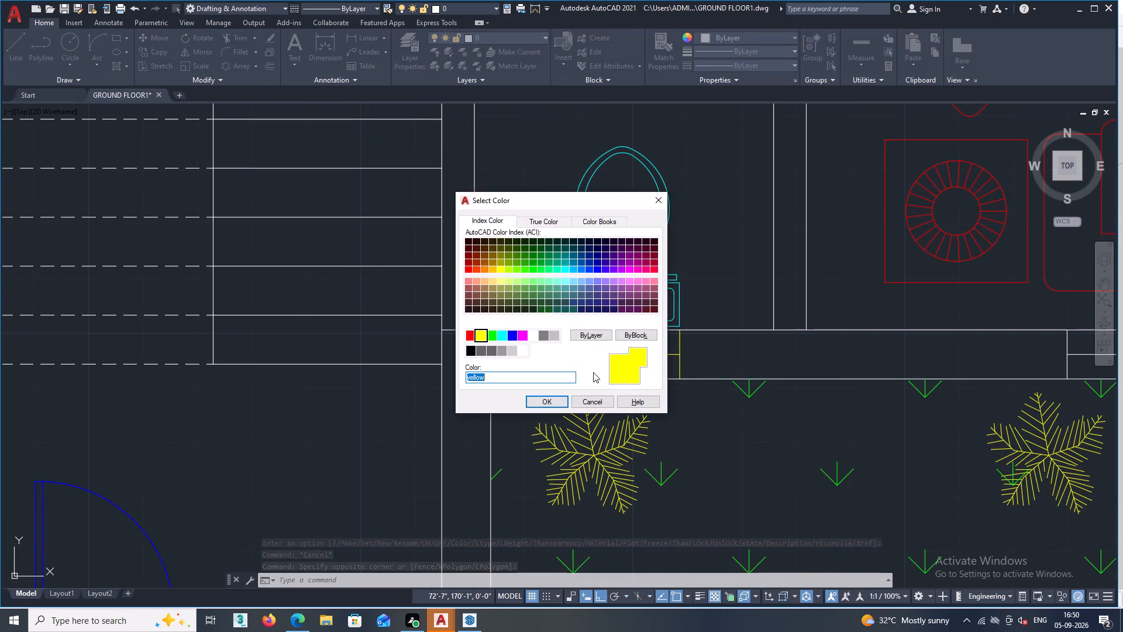
pyautogui.click(547, 404)
pyautogui.scroll(-1, 645, 437)
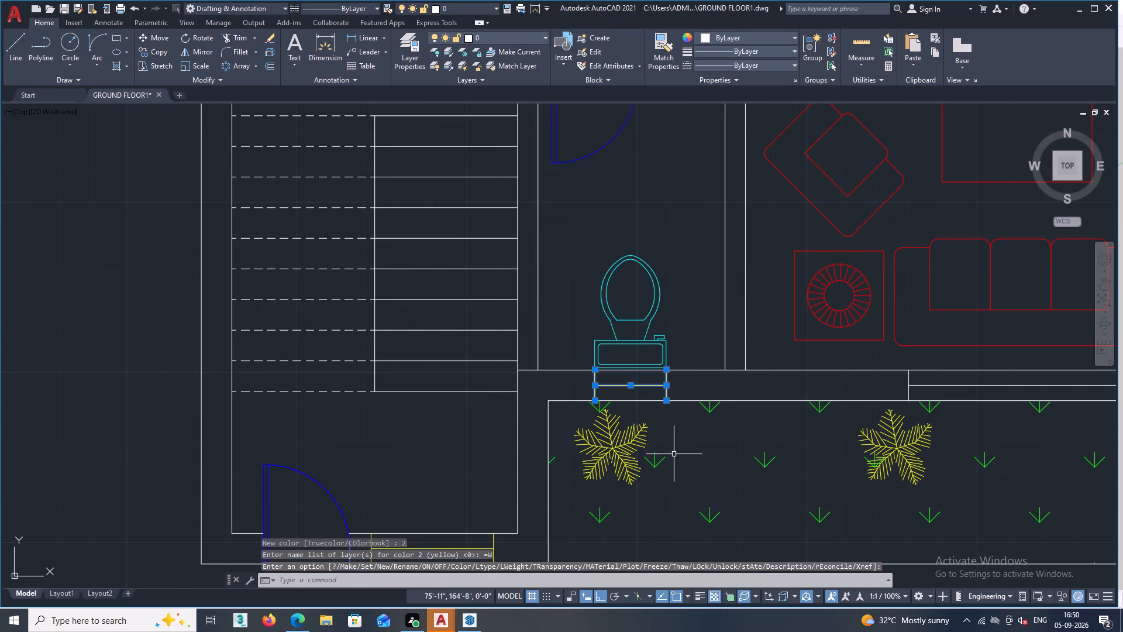
pyautogui.press('Escape')
# Select the lines of the east bedroom's east-wall window and the living room's east- and south-wall windows, set layer W's colour to yellow (index 2), and clear the selection.
pyautogui.scroll(-3, 700, 454)
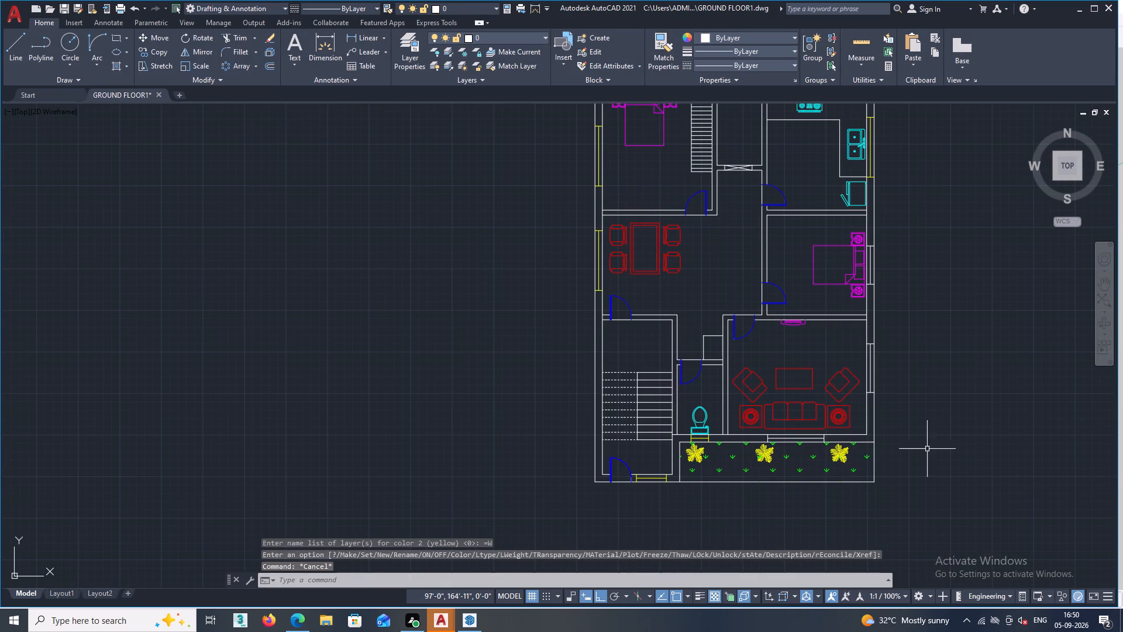
pyautogui.moveTo(941, 439); pyautogui.dragTo(785, 455, button='middle')
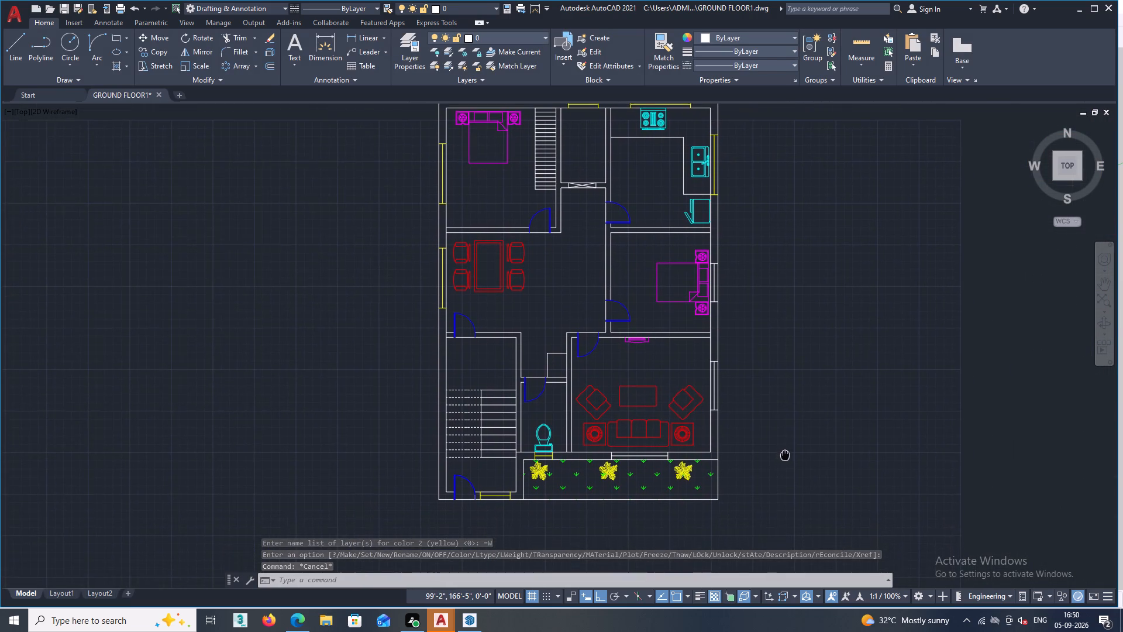
pyautogui.scroll(2, 716, 286)
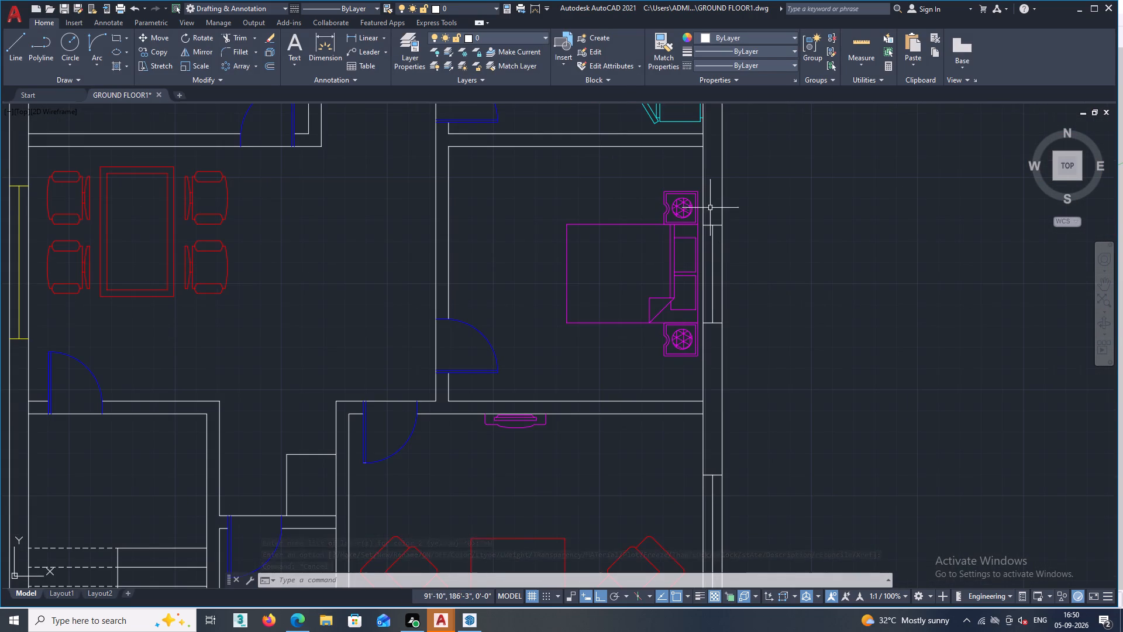
pyautogui.click(712, 202)
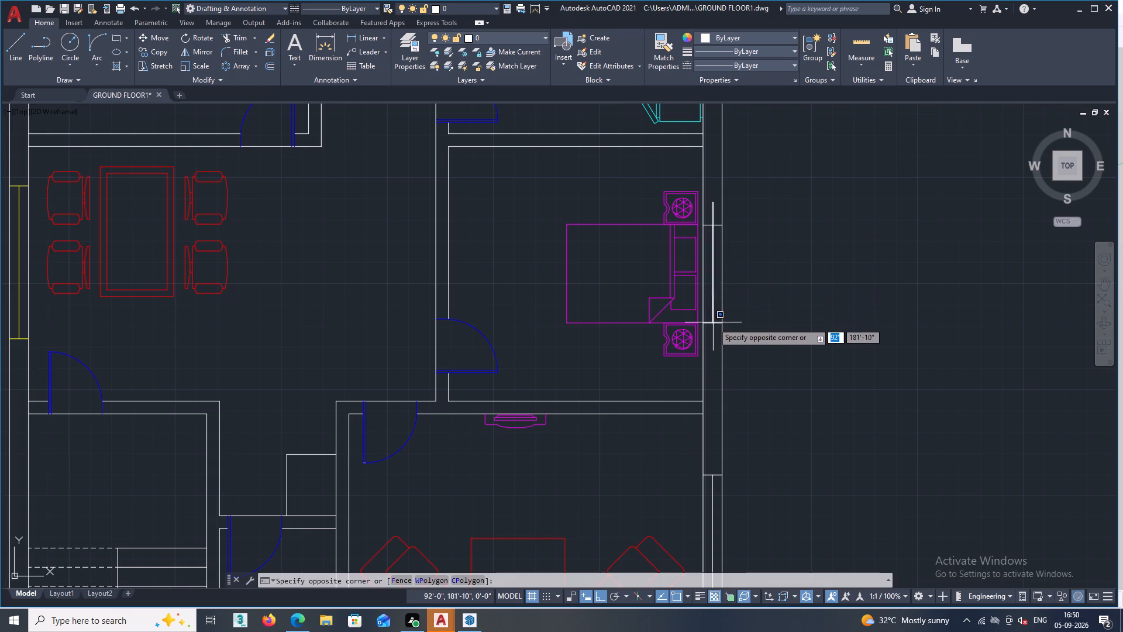
pyautogui.click(710, 336)
pyautogui.scroll(-2, 776, 356)
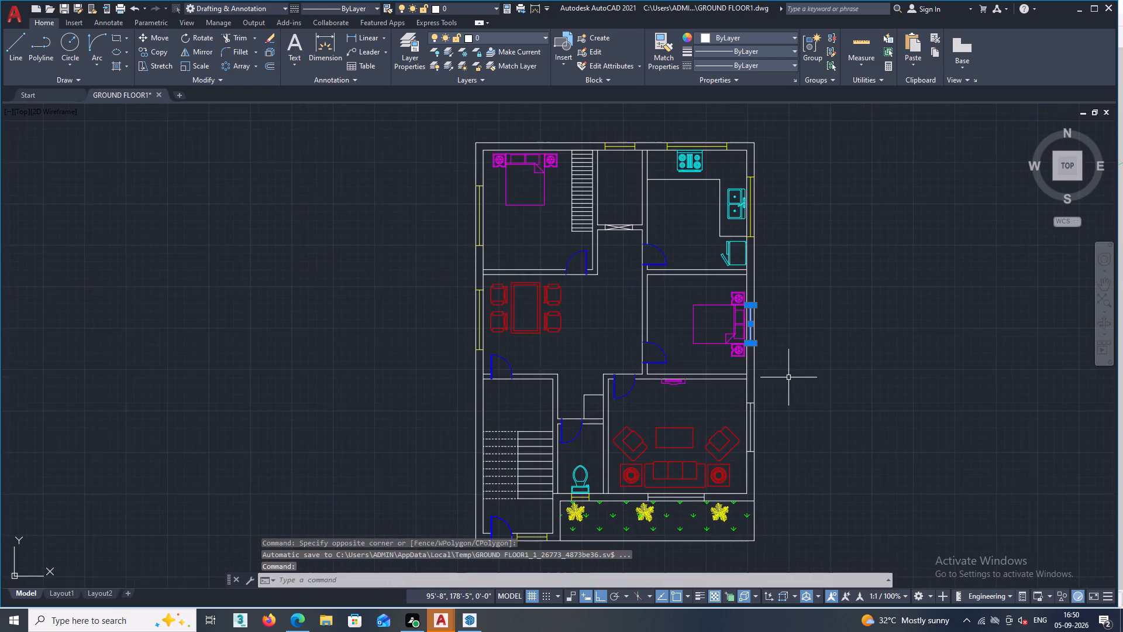
pyautogui.moveTo(796, 366); pyautogui.dragTo(801, 170, button='middle')
pyautogui.scroll(2, 764, 217)
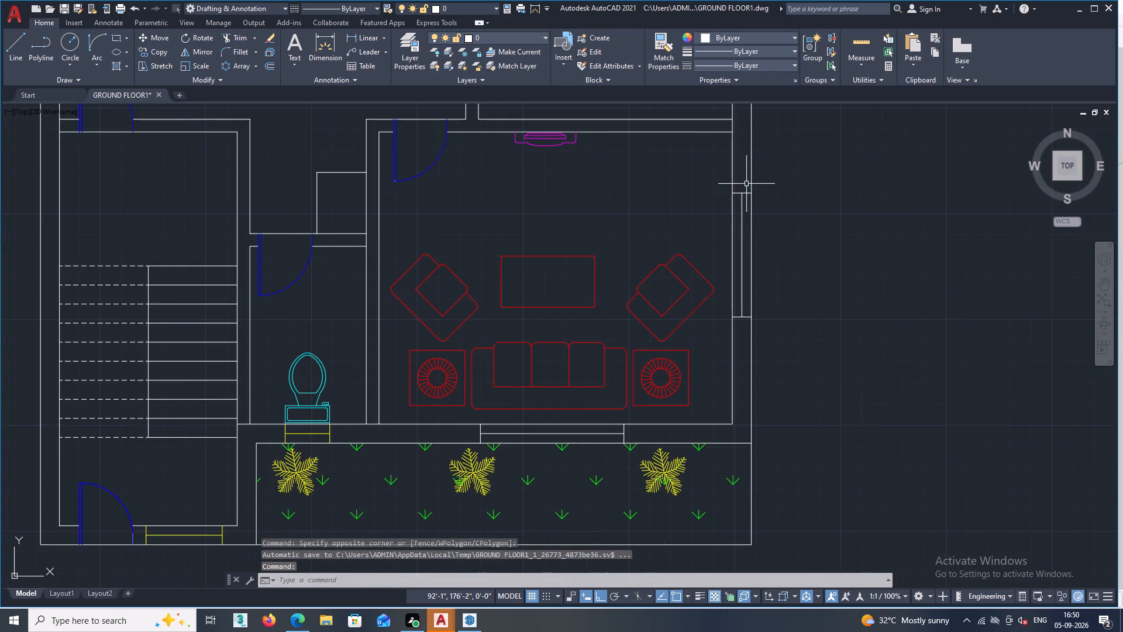
pyautogui.click(743, 181)
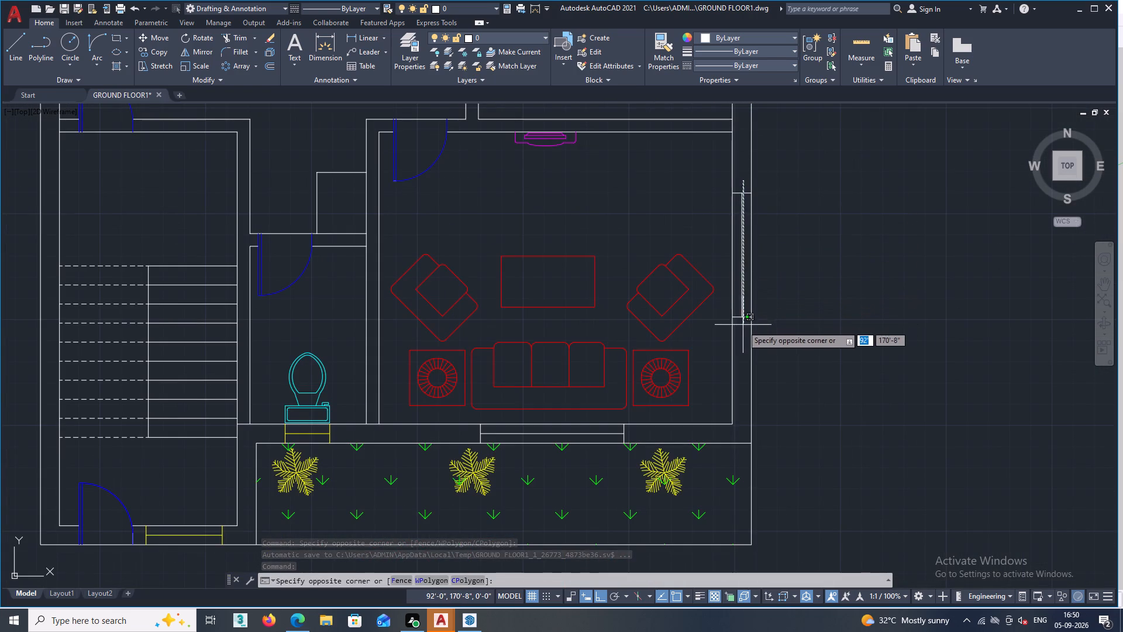
pyautogui.click(739, 329)
pyautogui.scroll(-2, 842, 345)
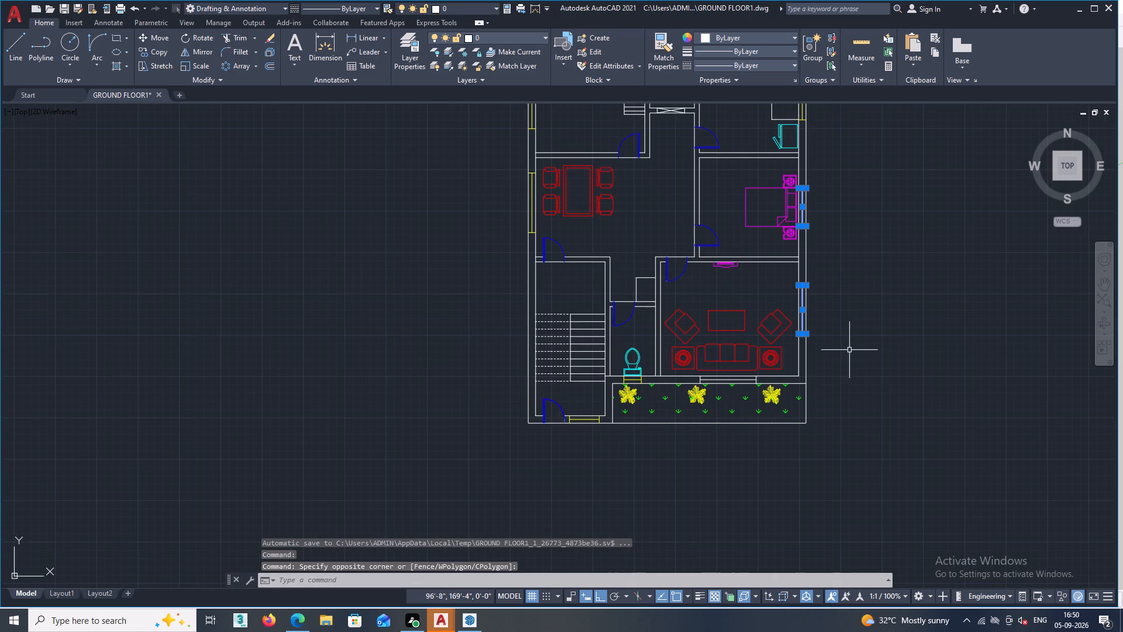
pyautogui.scroll(3, 707, 419)
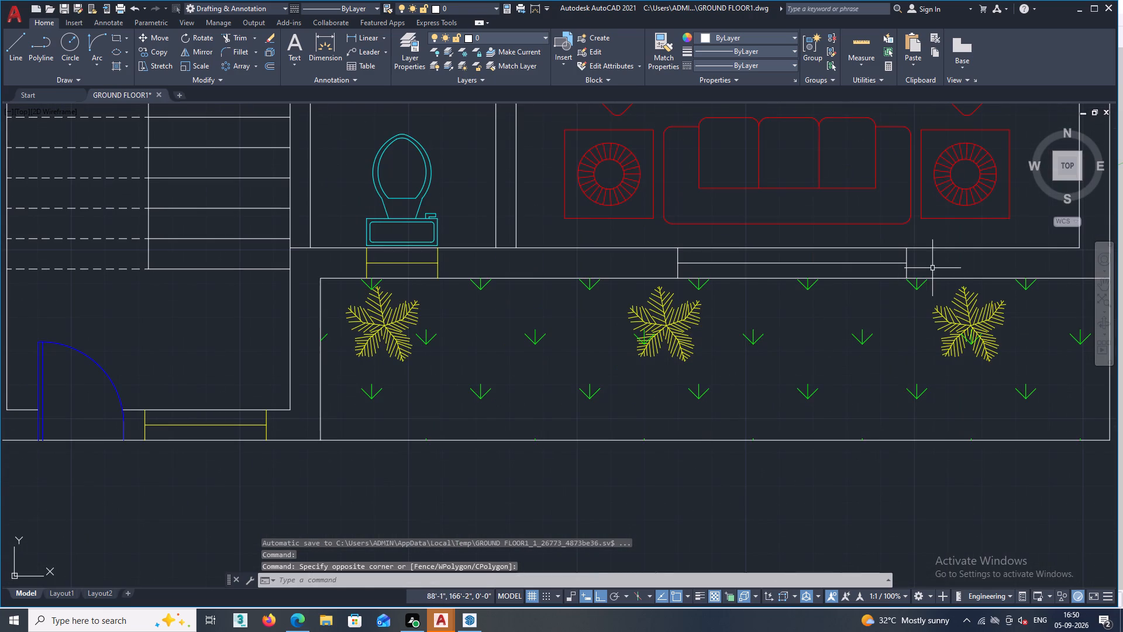
pyautogui.click(923, 262)
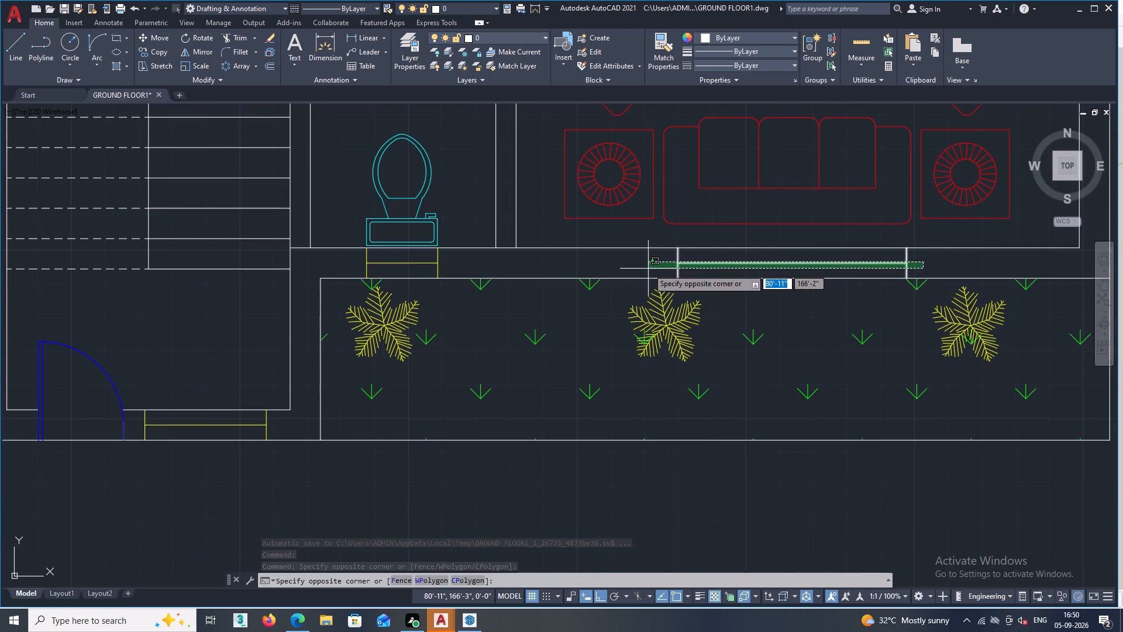
pyautogui.click(647, 269)
pyautogui.scroll(-3, 728, 349)
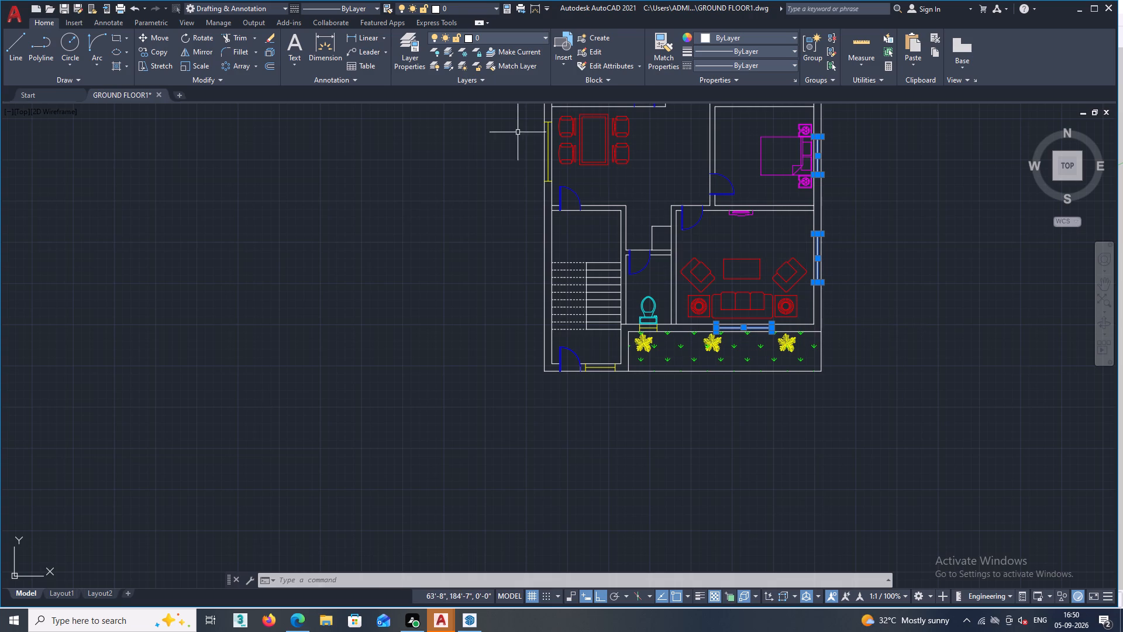
pyautogui.click(543, 36)
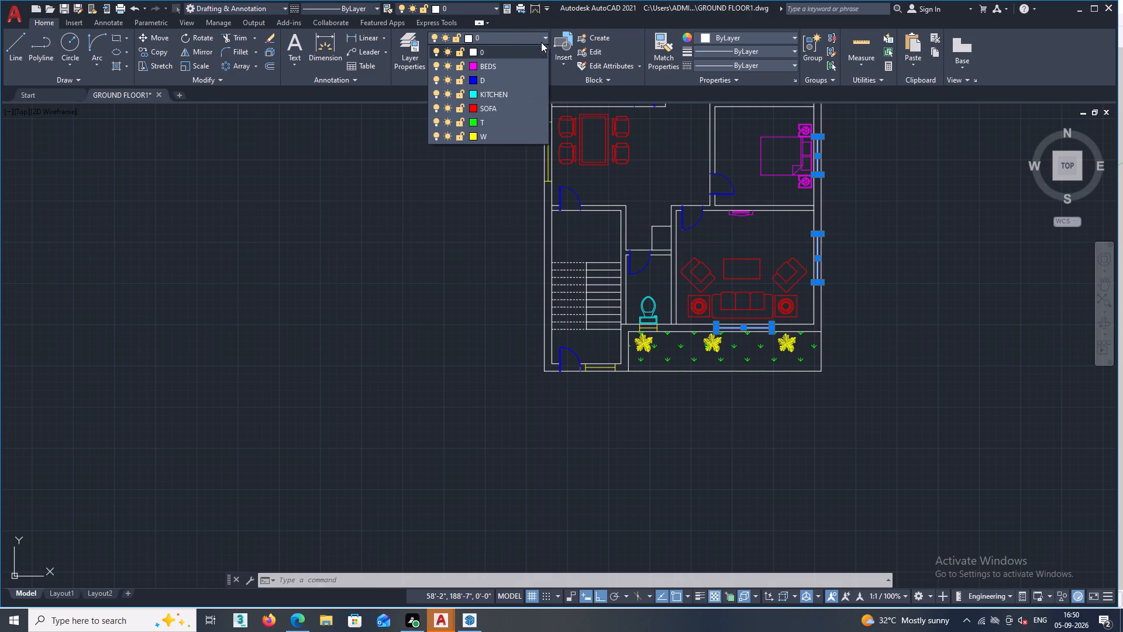
pyautogui.click(476, 135)
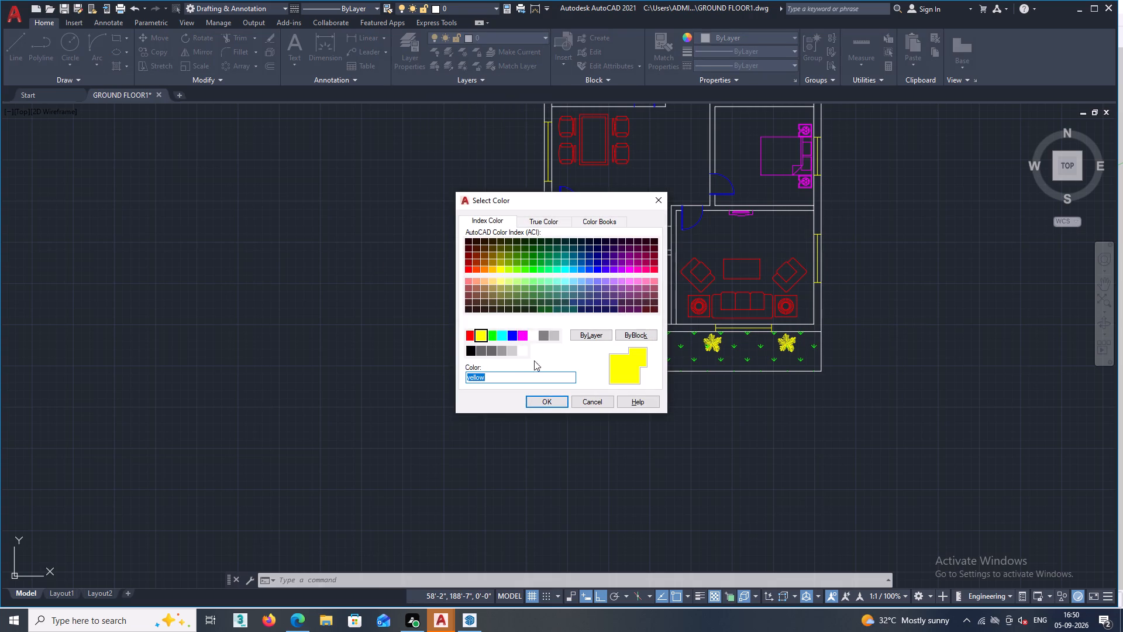
pyautogui.click(551, 401)
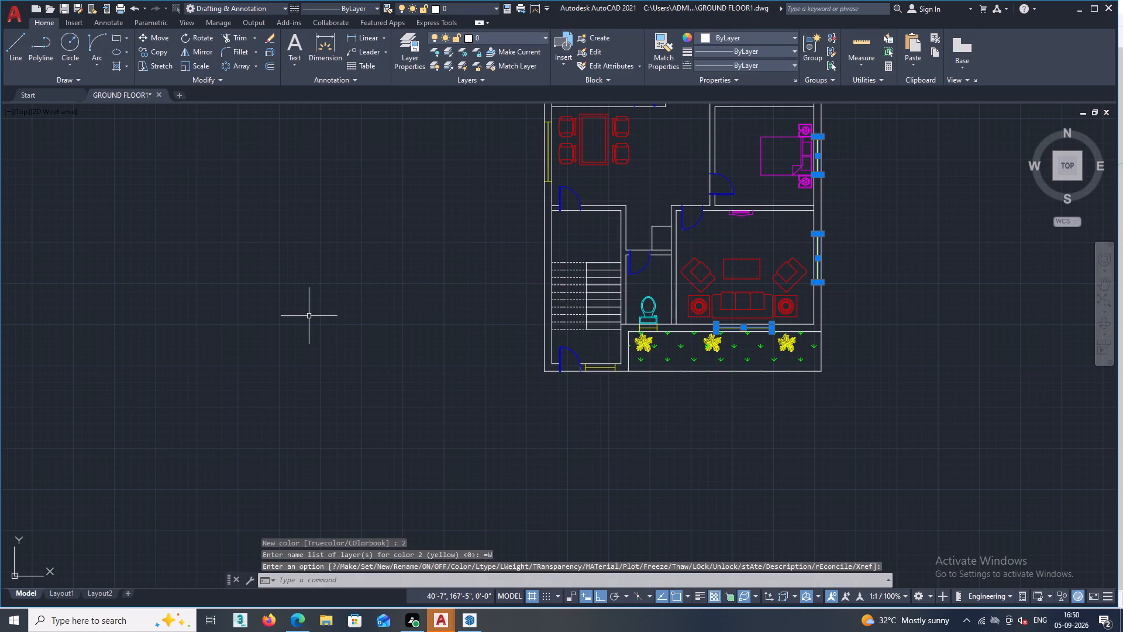
pyautogui.press('Escape')
# Examine the whole ground floor plan and its south side for remaining elements with wrong layer colours.
pyautogui.scroll(-3, 309, 314)
pyautogui.scroll(3, 380, 288)
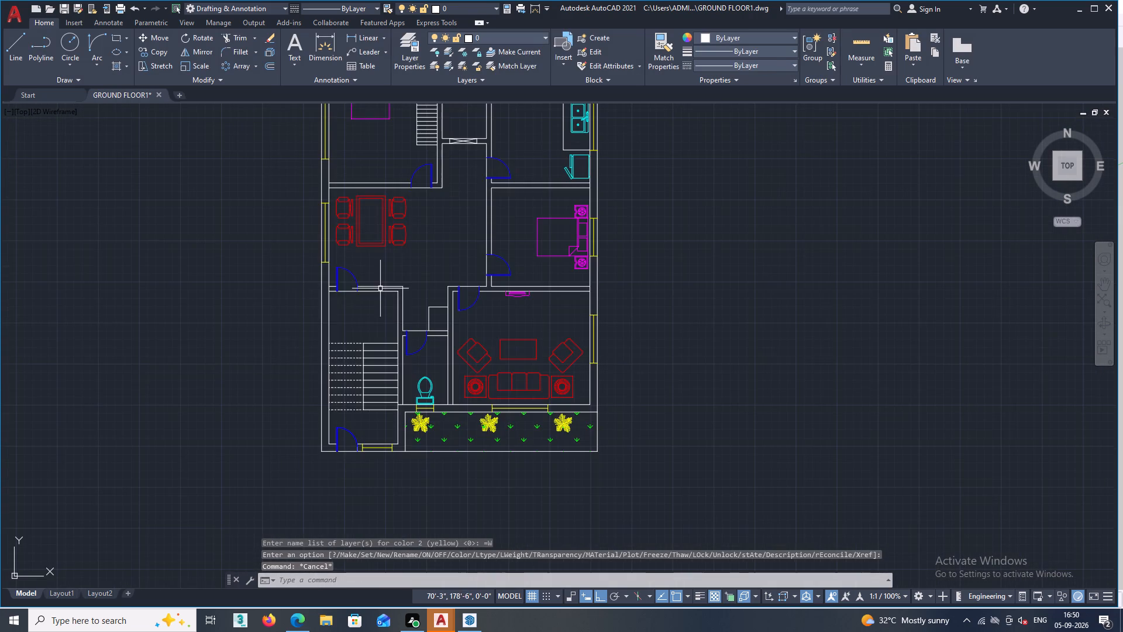
pyautogui.scroll(-1, 291, 274)
pyautogui.moveTo(245, 266); pyautogui.dragTo(486, 273, button='middle')
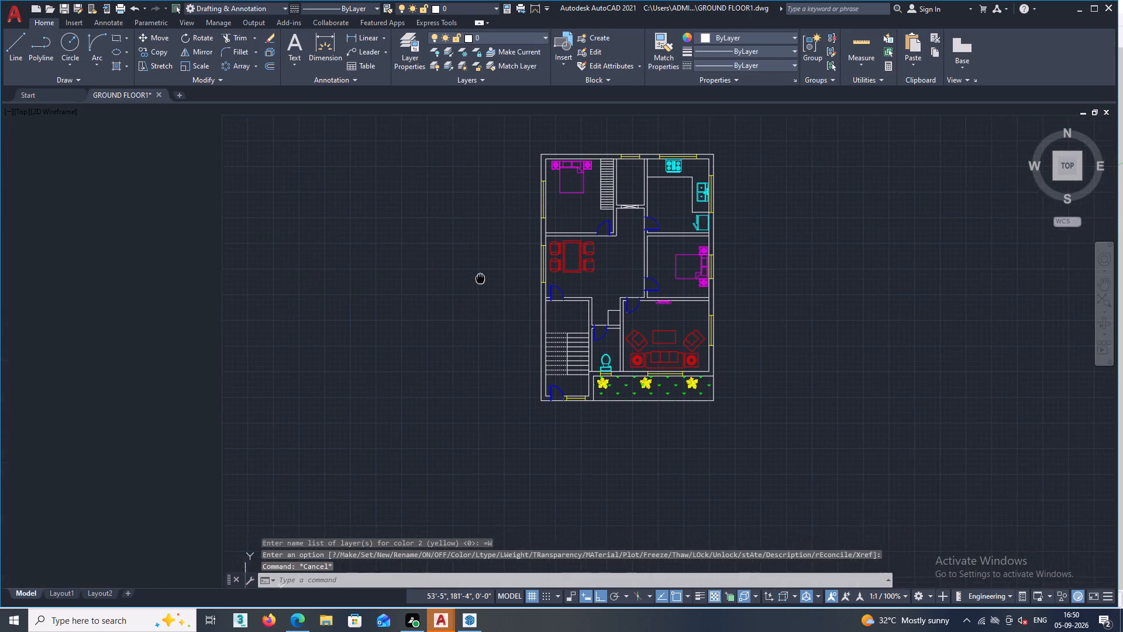
pyautogui.moveTo(486, 273); pyautogui.dragTo(489, 270, button='middle')
pyautogui.press('Escape')
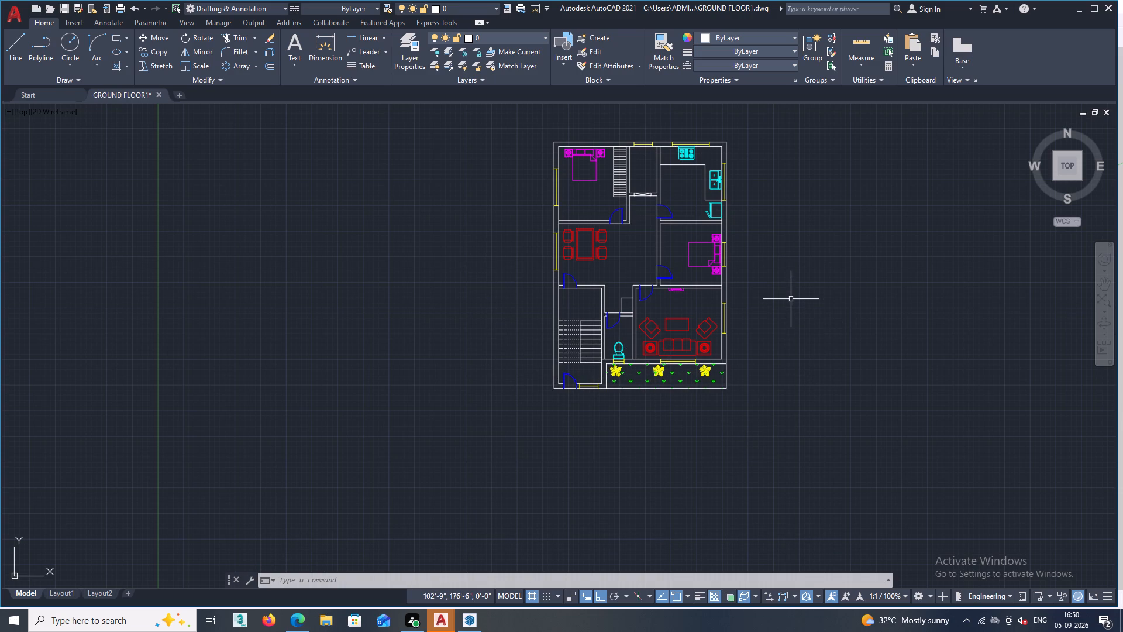
pyautogui.scroll(1, 791, 299)
pyautogui.scroll(-1, 791, 299)
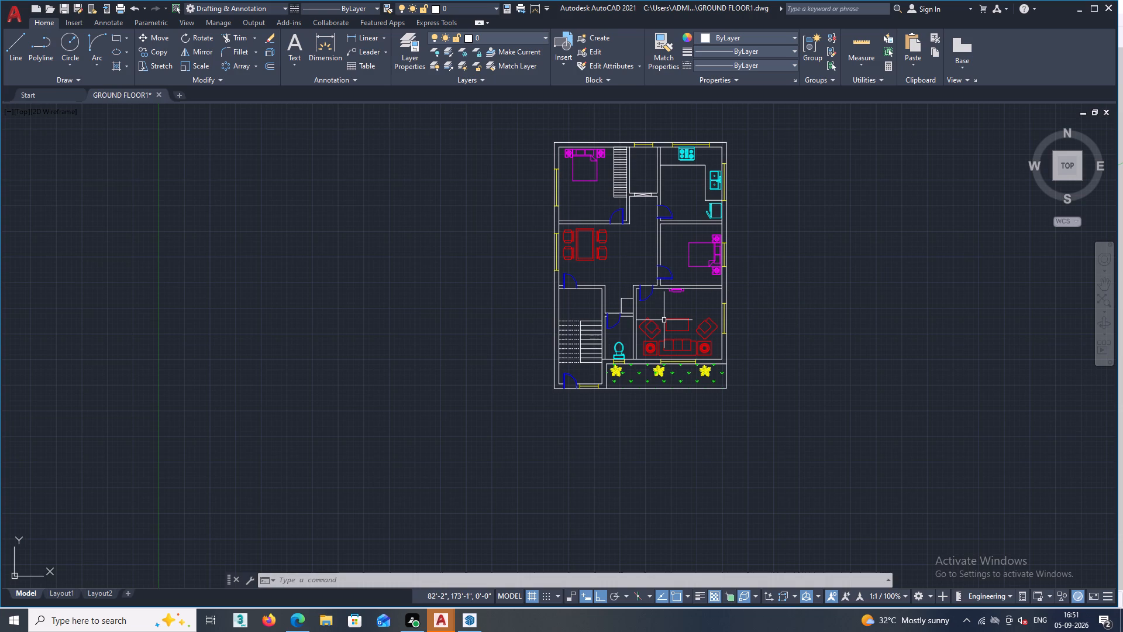
pyautogui.scroll(-1, 664, 320)
pyautogui.scroll(2, 647, 297)
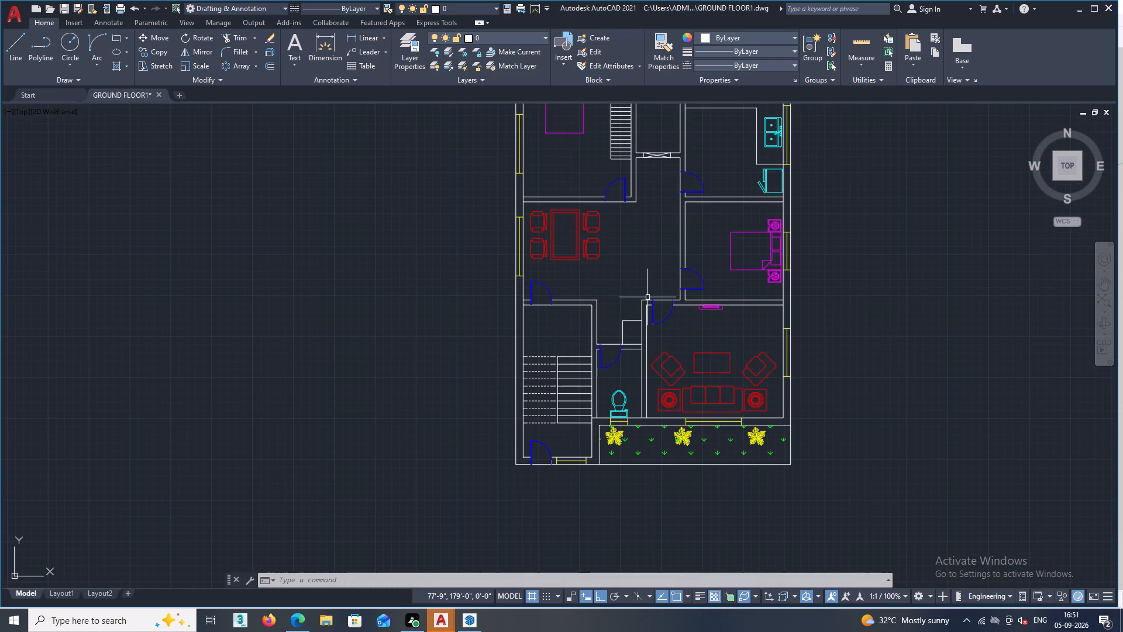
pyautogui.scroll(3, 739, 430)
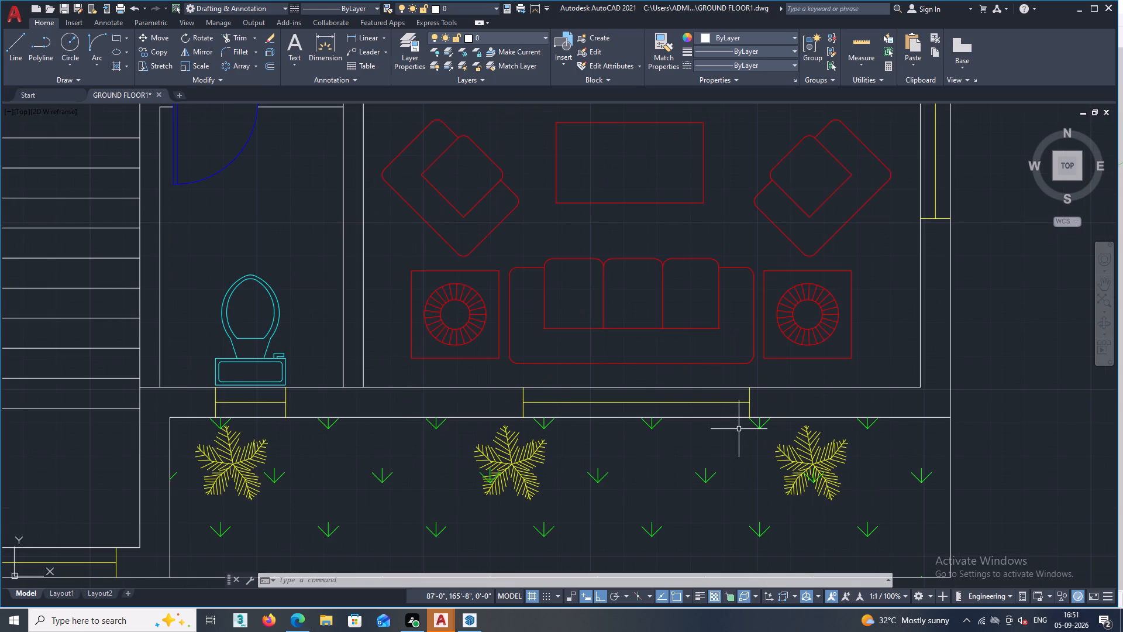
pyautogui.scroll(-4, 739, 429)
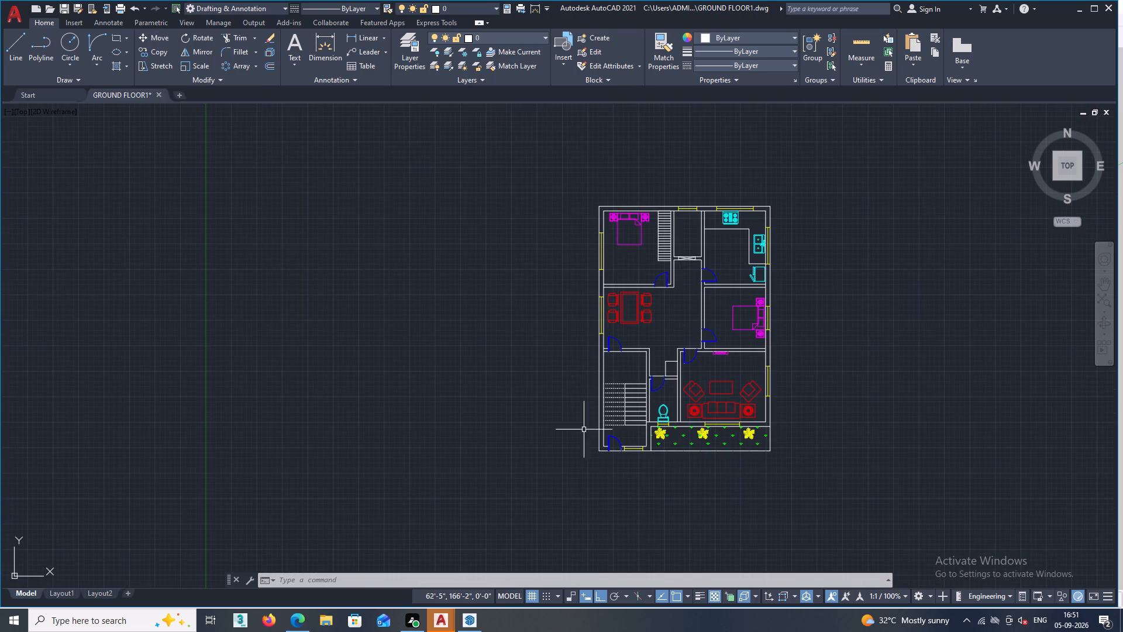
pyautogui.scroll(3, 675, 442)
pyautogui.scroll(-2, 676, 441)
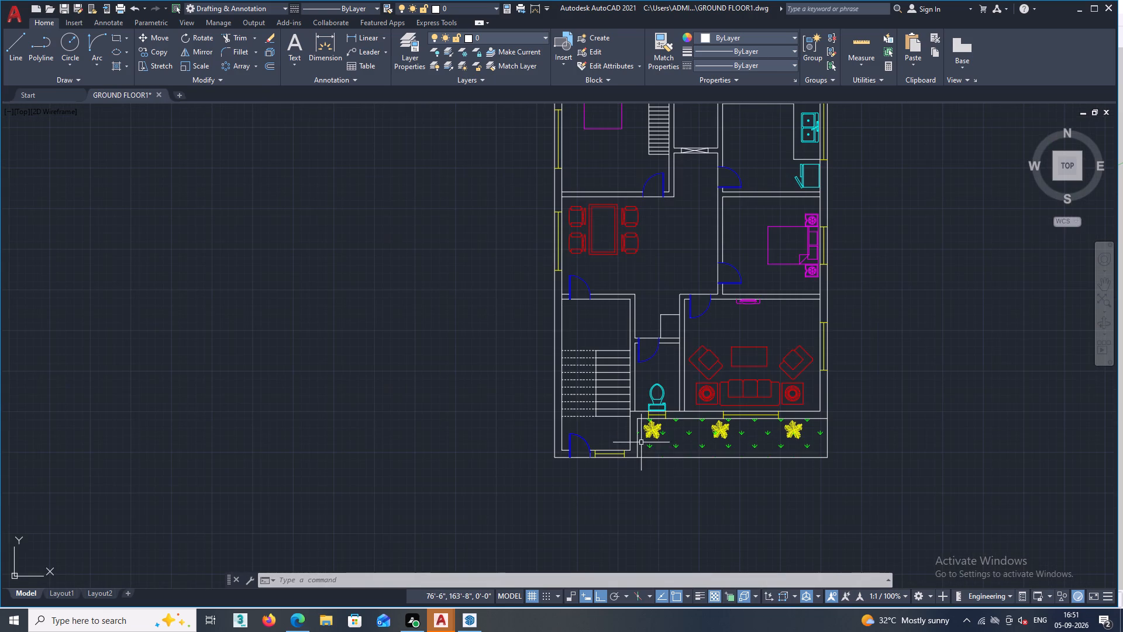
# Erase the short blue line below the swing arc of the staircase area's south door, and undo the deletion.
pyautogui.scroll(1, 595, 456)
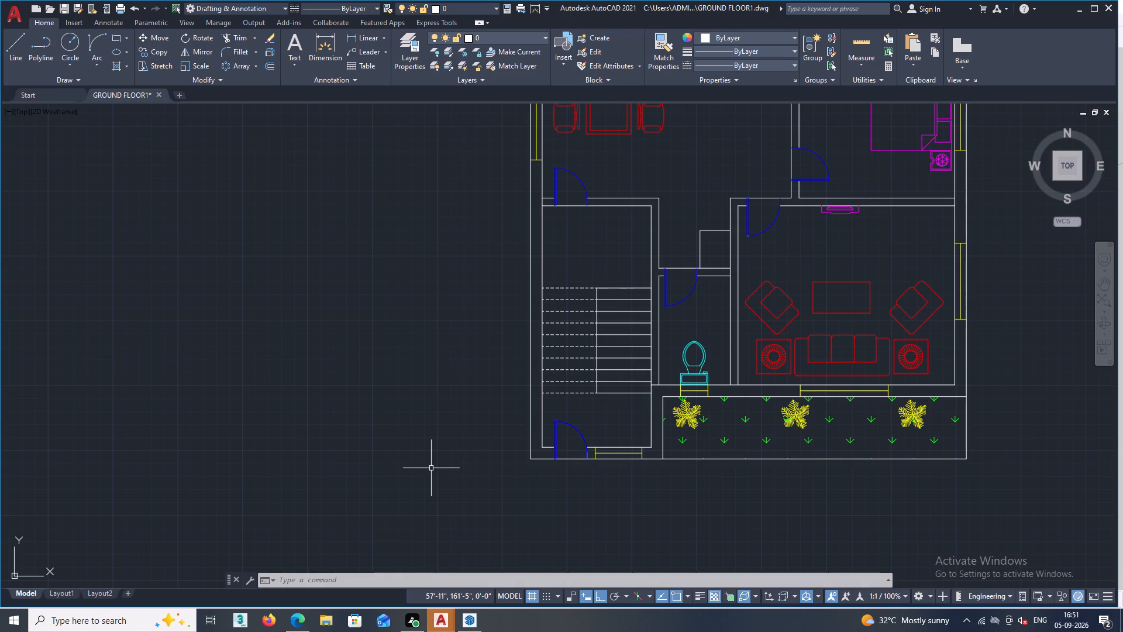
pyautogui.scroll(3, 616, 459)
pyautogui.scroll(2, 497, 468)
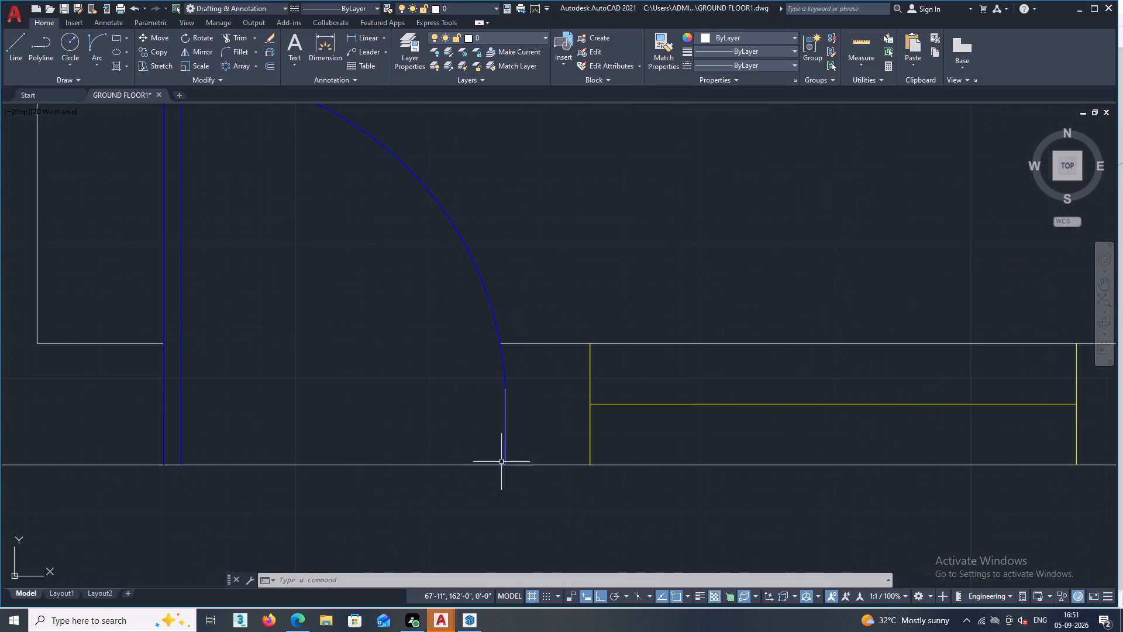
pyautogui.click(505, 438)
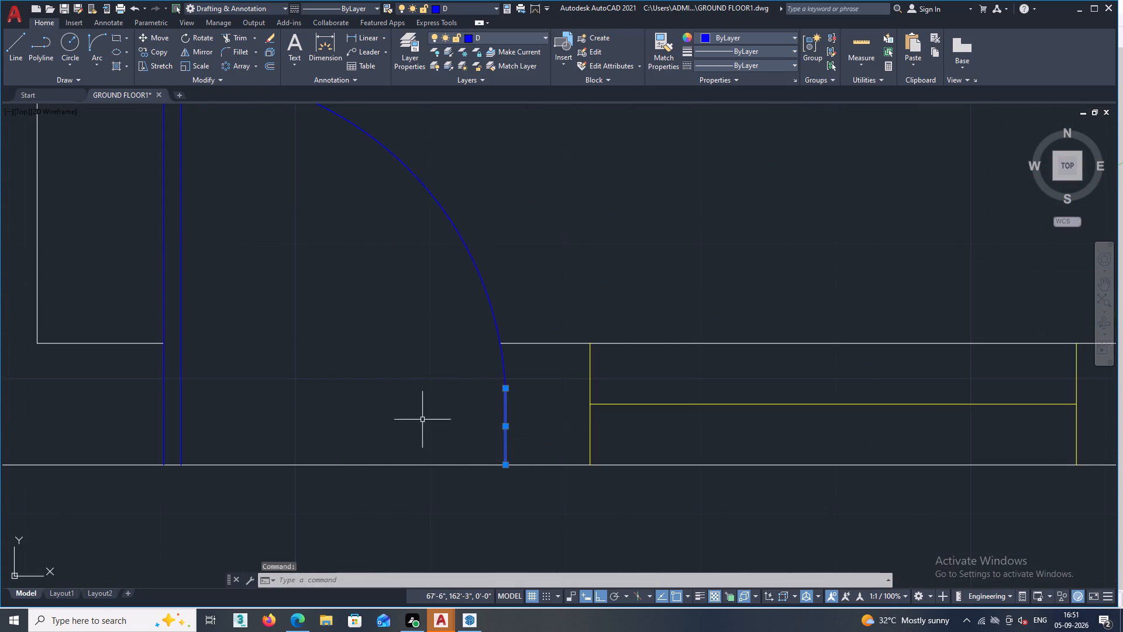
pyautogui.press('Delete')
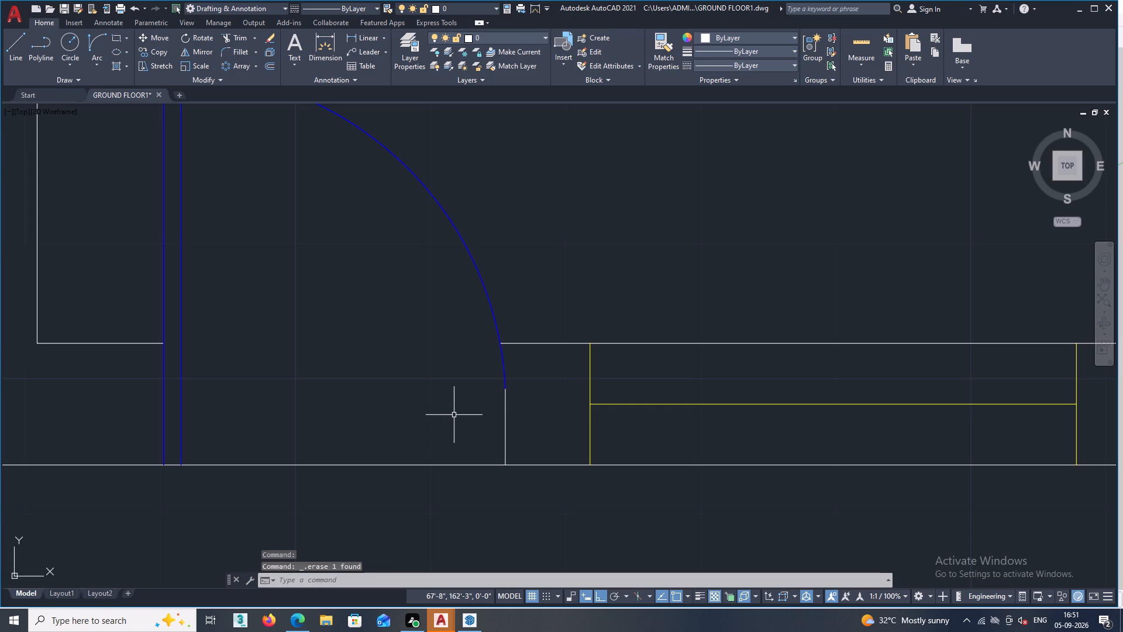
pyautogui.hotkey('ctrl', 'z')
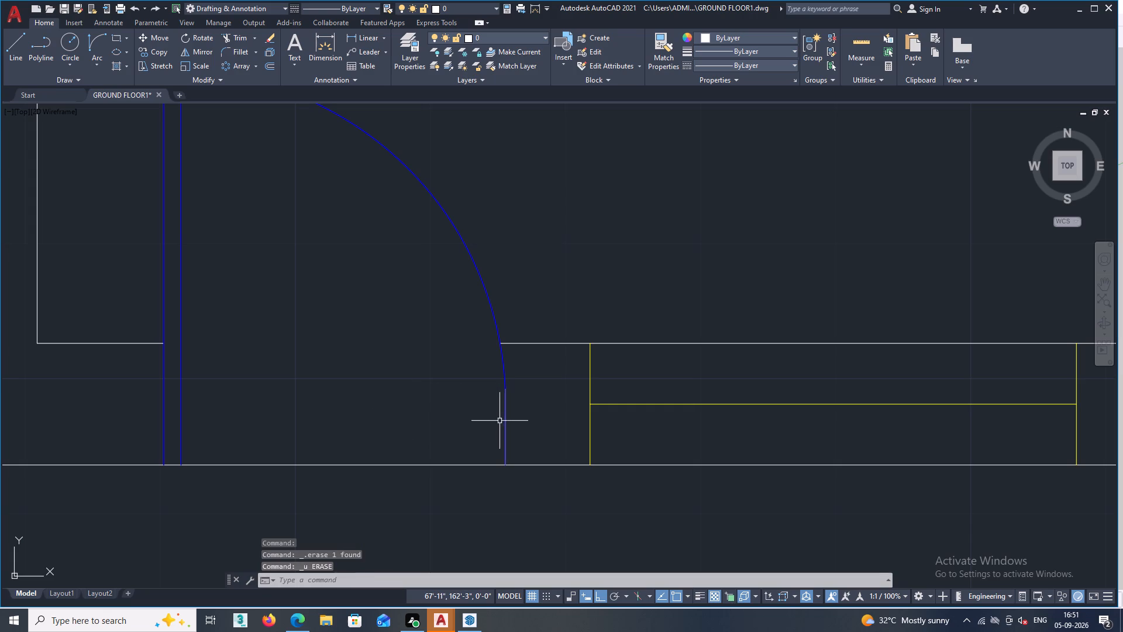
# Erase the short blue line overlapping the white jamb line below the staircase area's south door arc.
pyautogui.scroll(4, 501, 423)
pyautogui.scroll(-5, 503, 423)
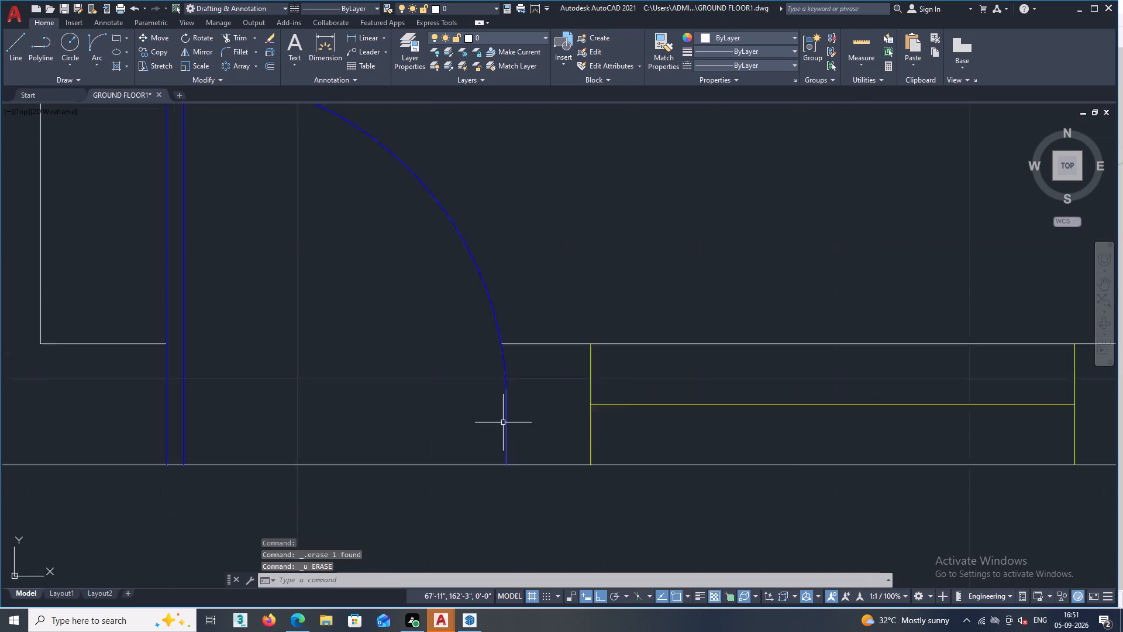
pyautogui.scroll(-5, 503, 423)
pyautogui.scroll(3, 450, 429)
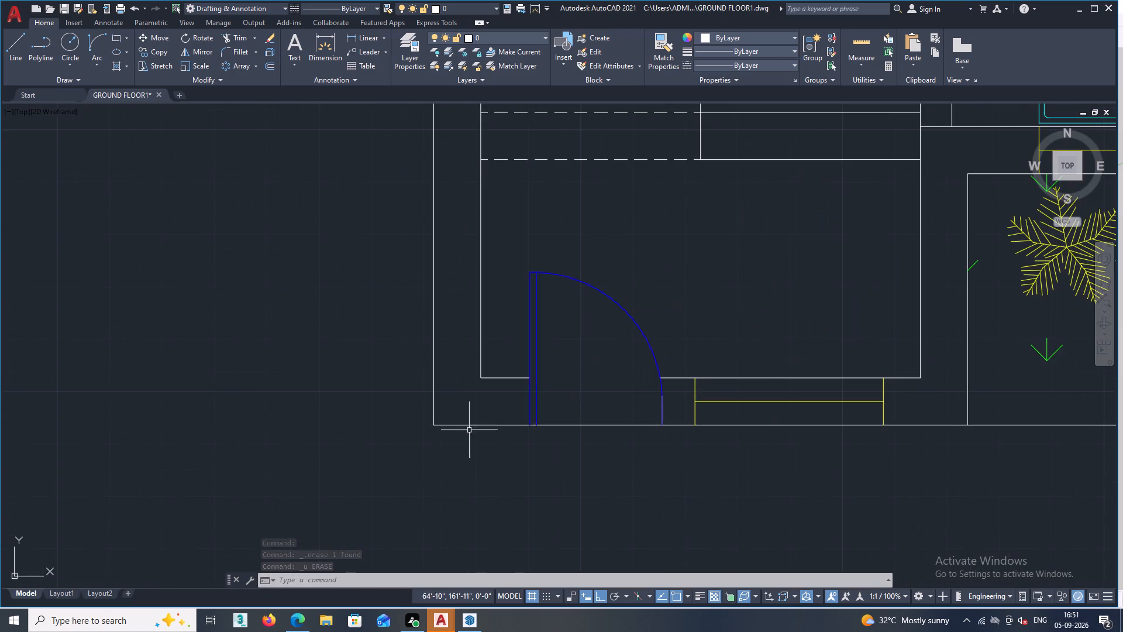
pyautogui.scroll(2, 526, 439)
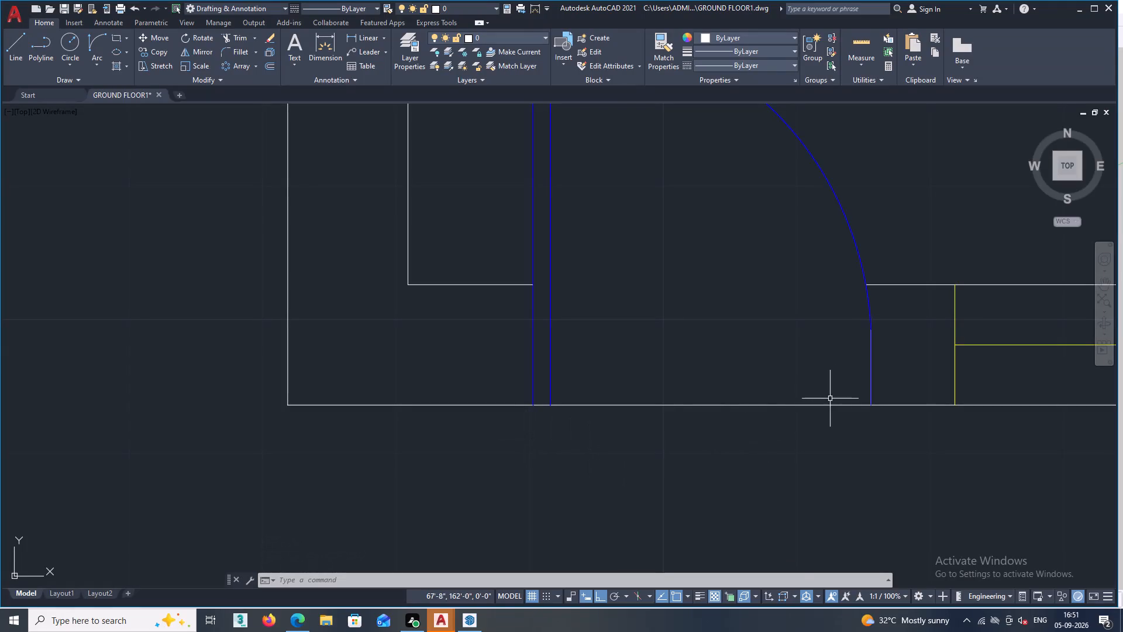
pyautogui.click(871, 377)
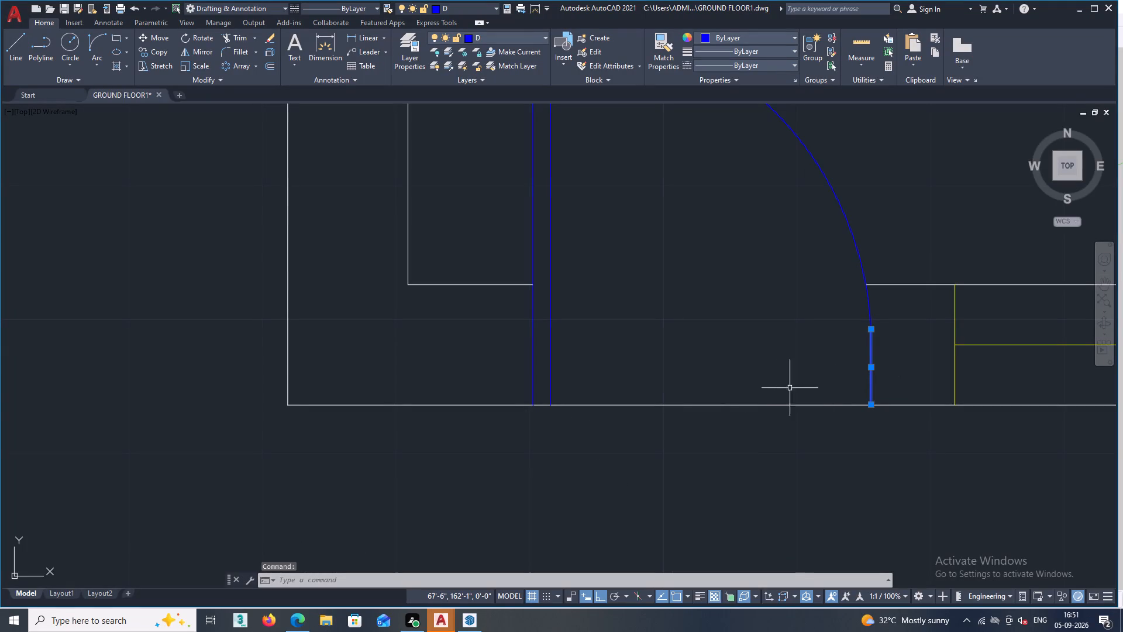
pyautogui.press('Delete')
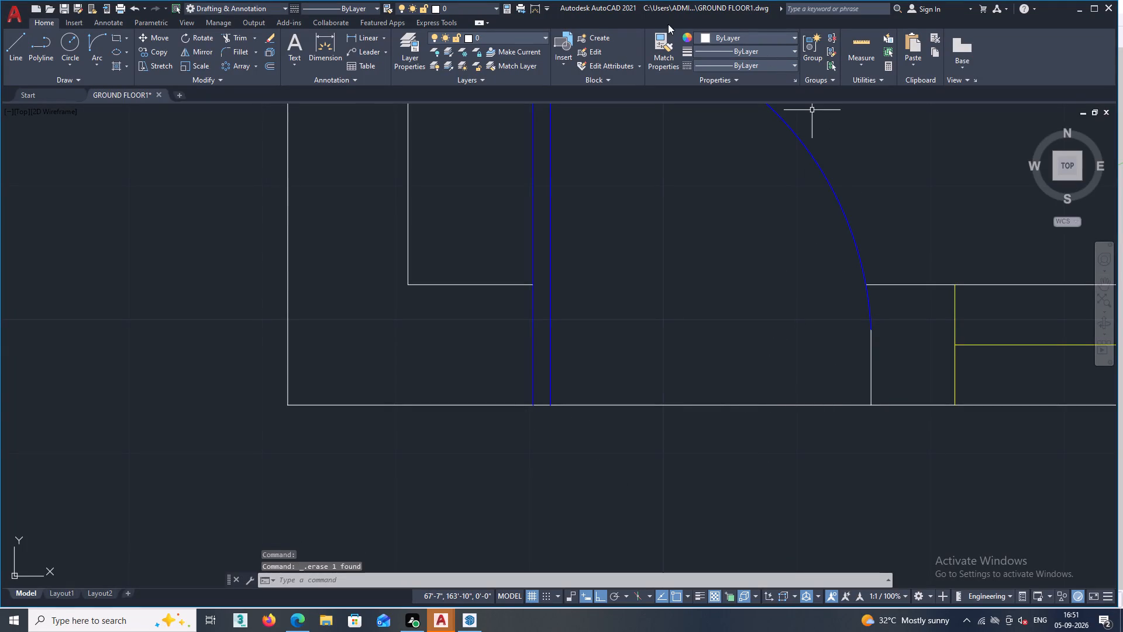
# Match the properties of the staircase area's south door arc onto the short white jamb line below it.
pyautogui.doubleClick(655, 47)
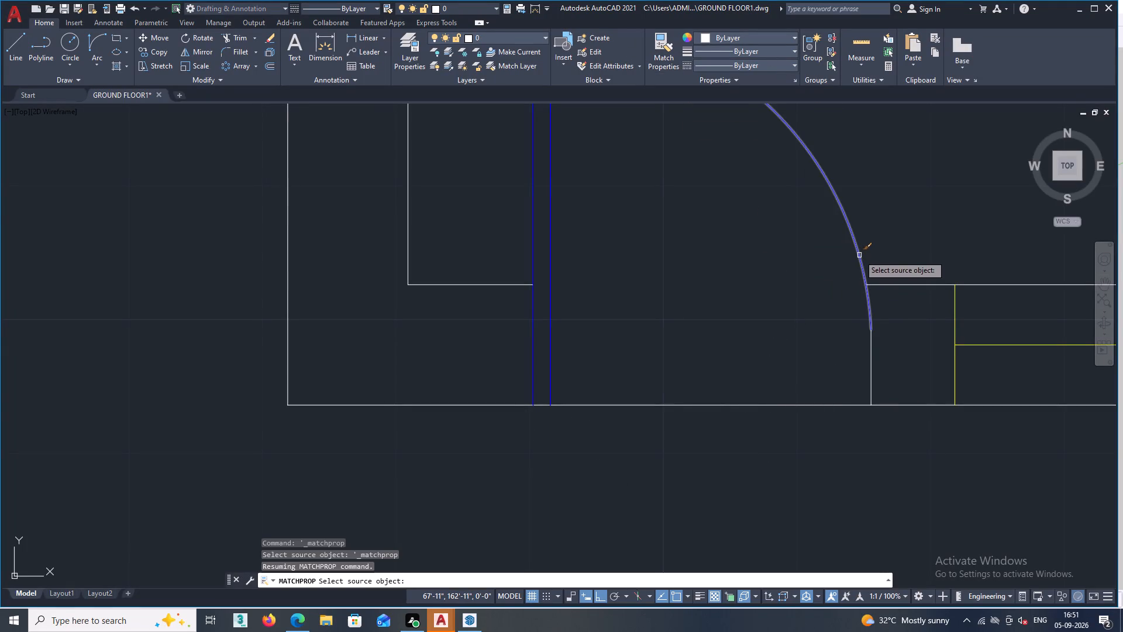
pyautogui.click(859, 255)
pyautogui.click(873, 356)
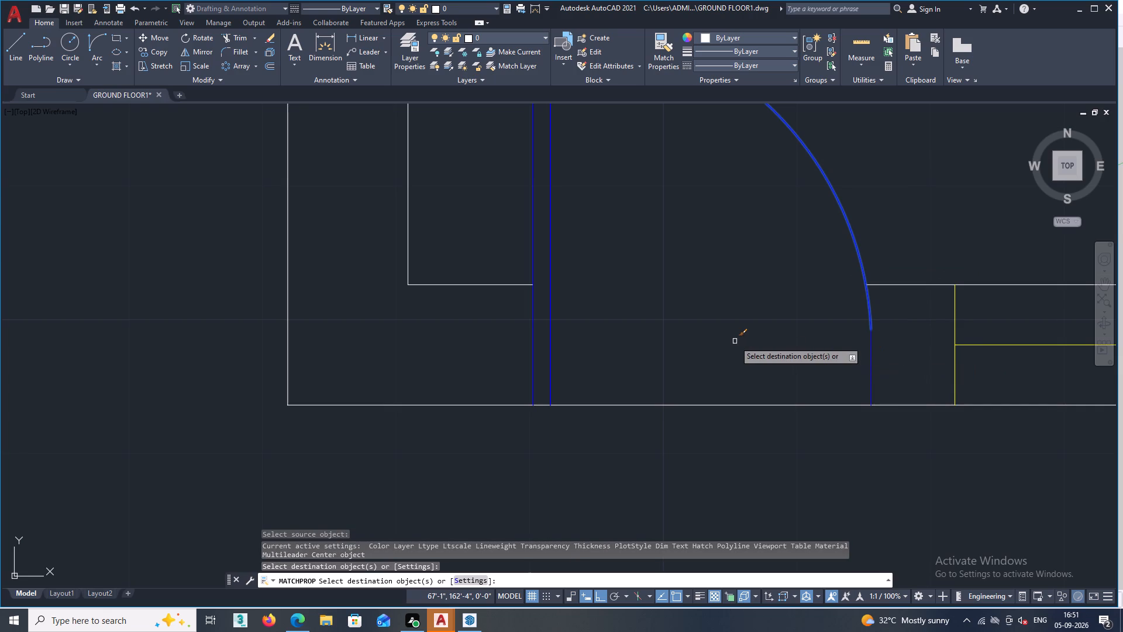
pyautogui.press('Escape')
pyautogui.scroll(-6, 735, 341)
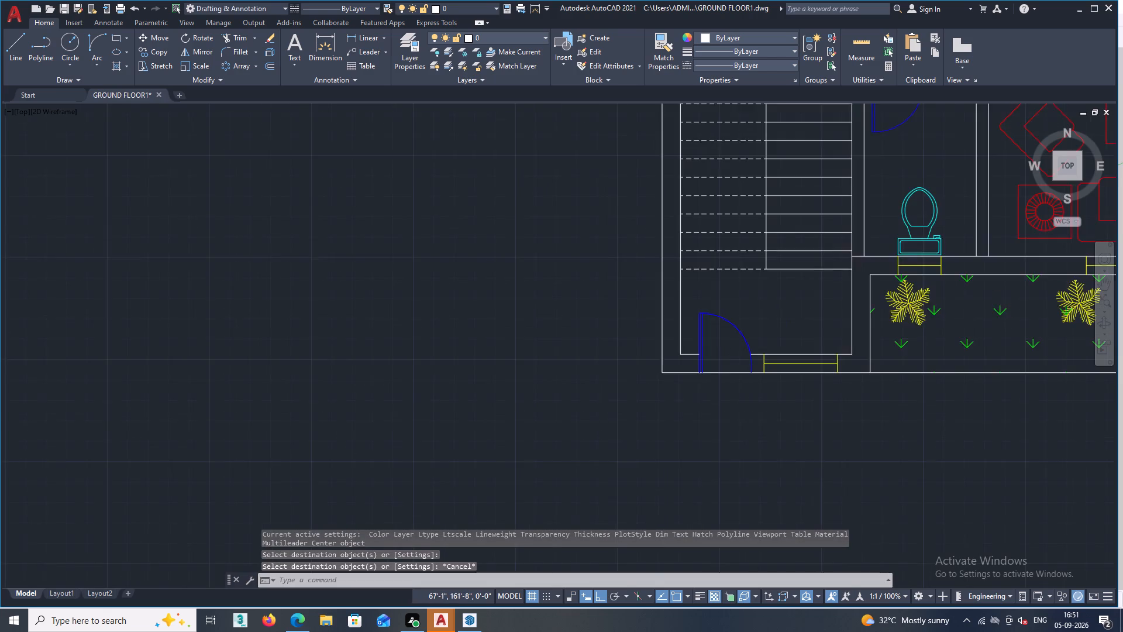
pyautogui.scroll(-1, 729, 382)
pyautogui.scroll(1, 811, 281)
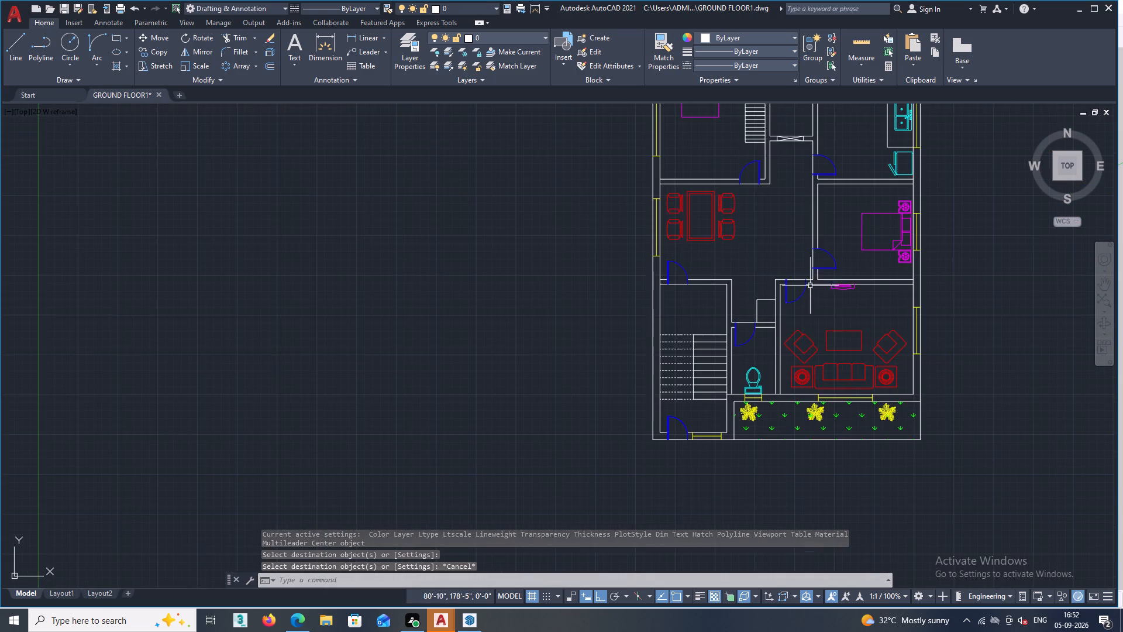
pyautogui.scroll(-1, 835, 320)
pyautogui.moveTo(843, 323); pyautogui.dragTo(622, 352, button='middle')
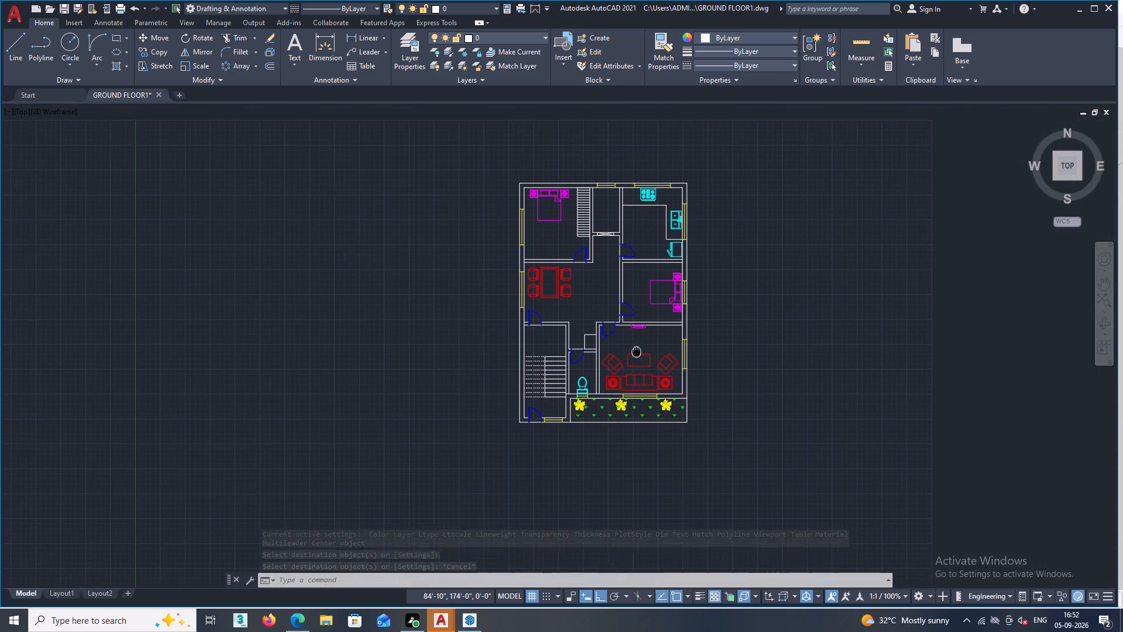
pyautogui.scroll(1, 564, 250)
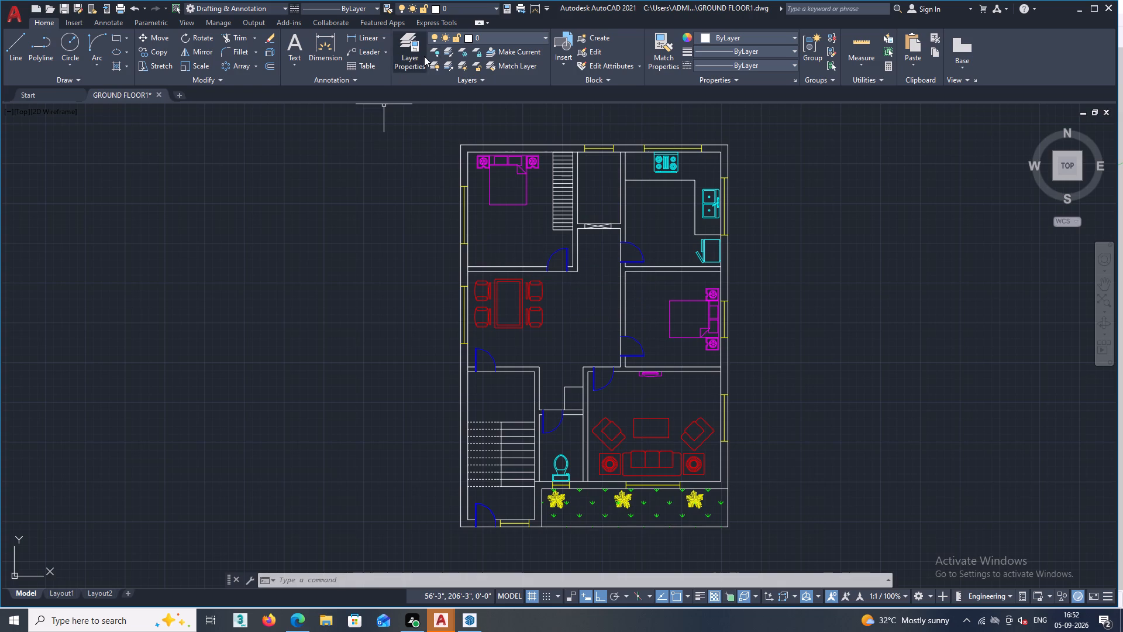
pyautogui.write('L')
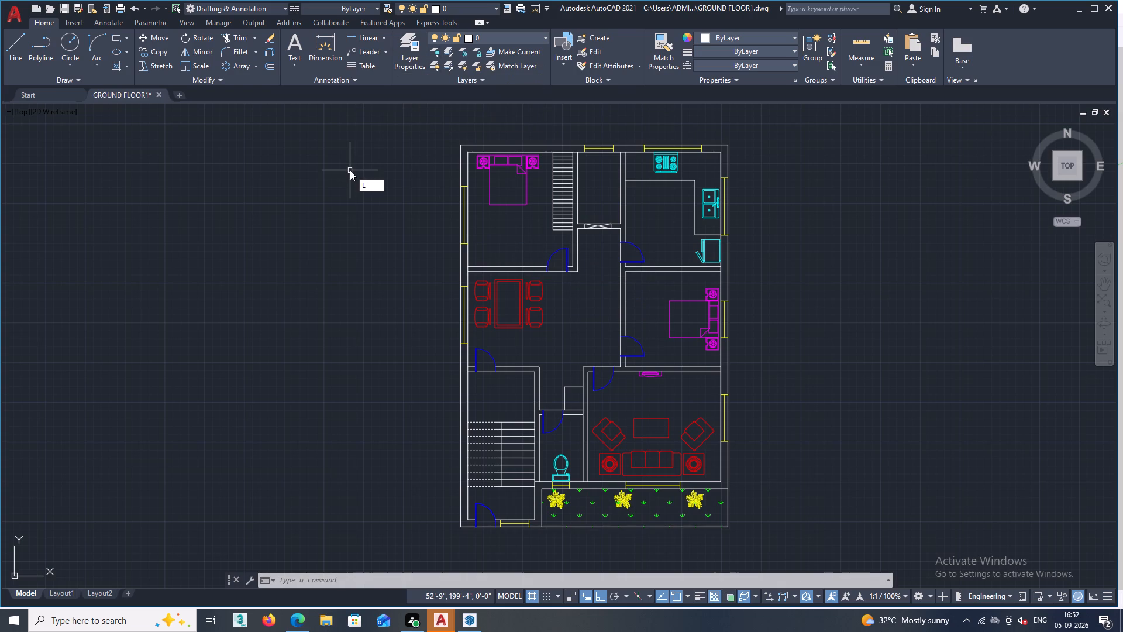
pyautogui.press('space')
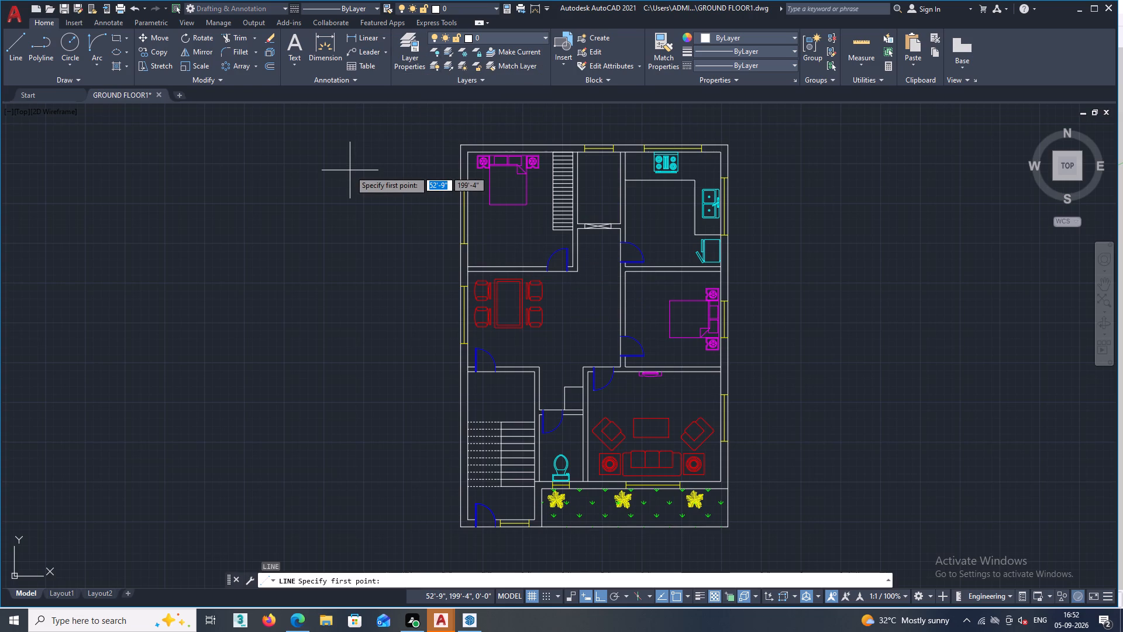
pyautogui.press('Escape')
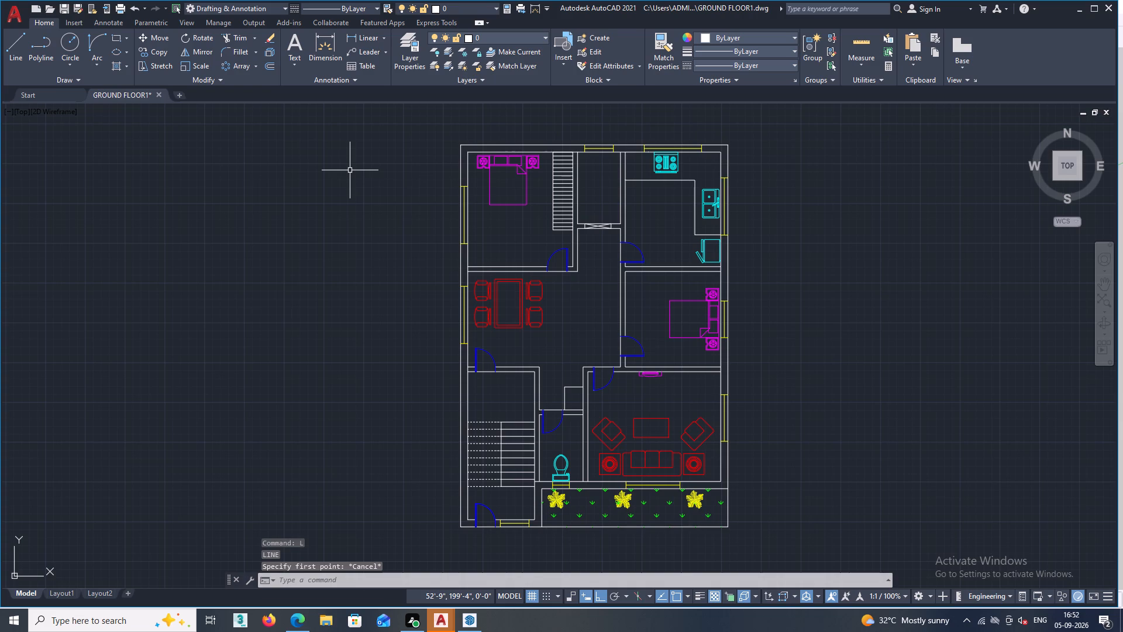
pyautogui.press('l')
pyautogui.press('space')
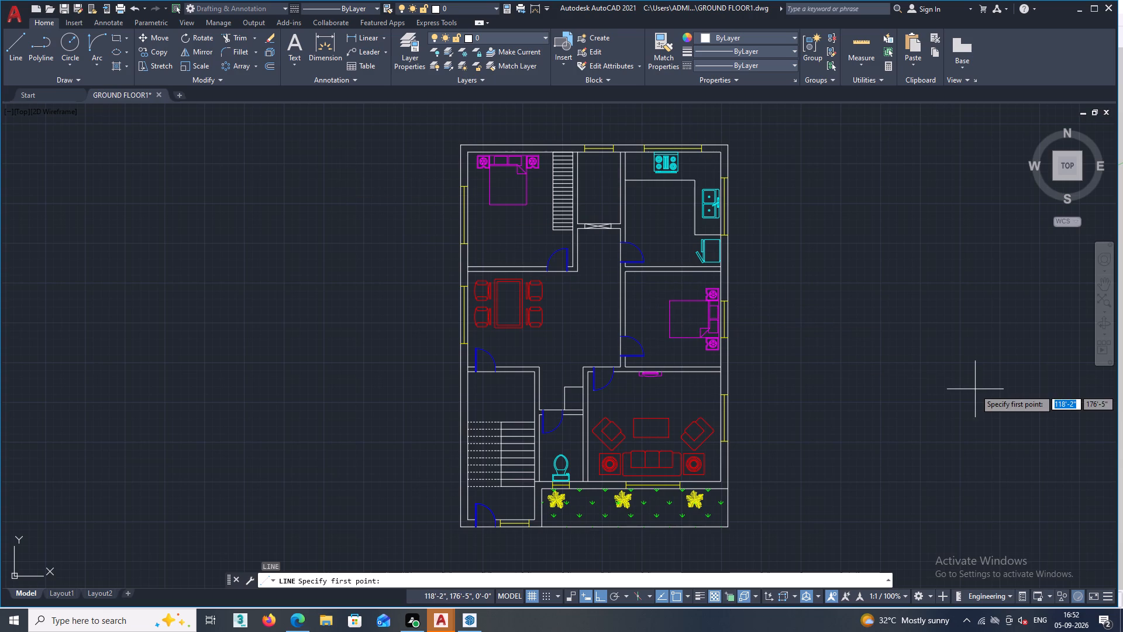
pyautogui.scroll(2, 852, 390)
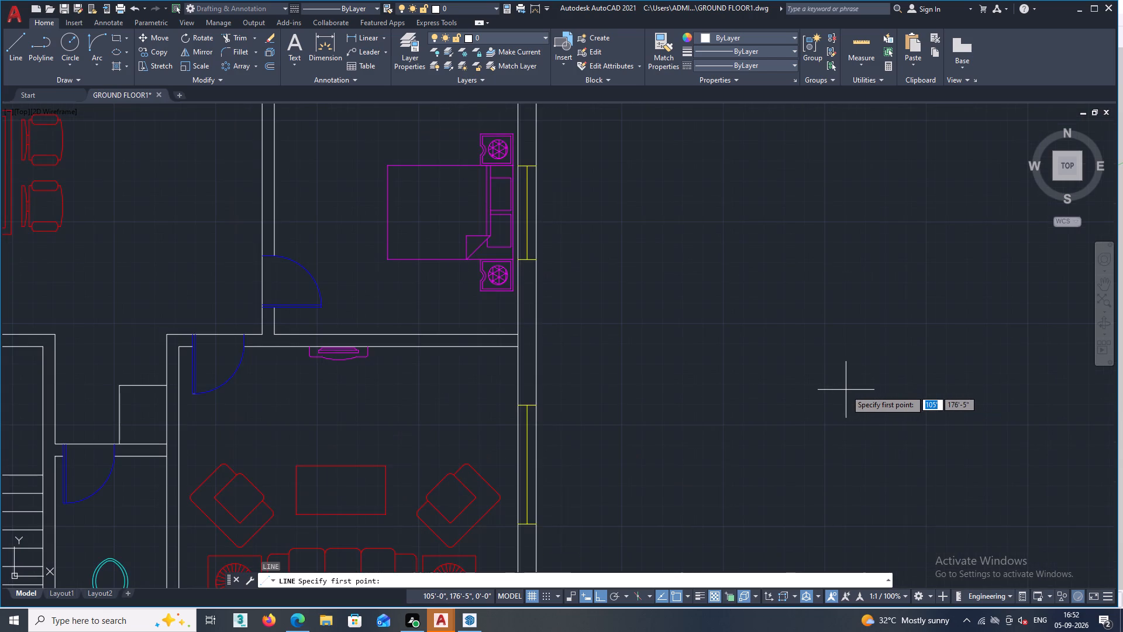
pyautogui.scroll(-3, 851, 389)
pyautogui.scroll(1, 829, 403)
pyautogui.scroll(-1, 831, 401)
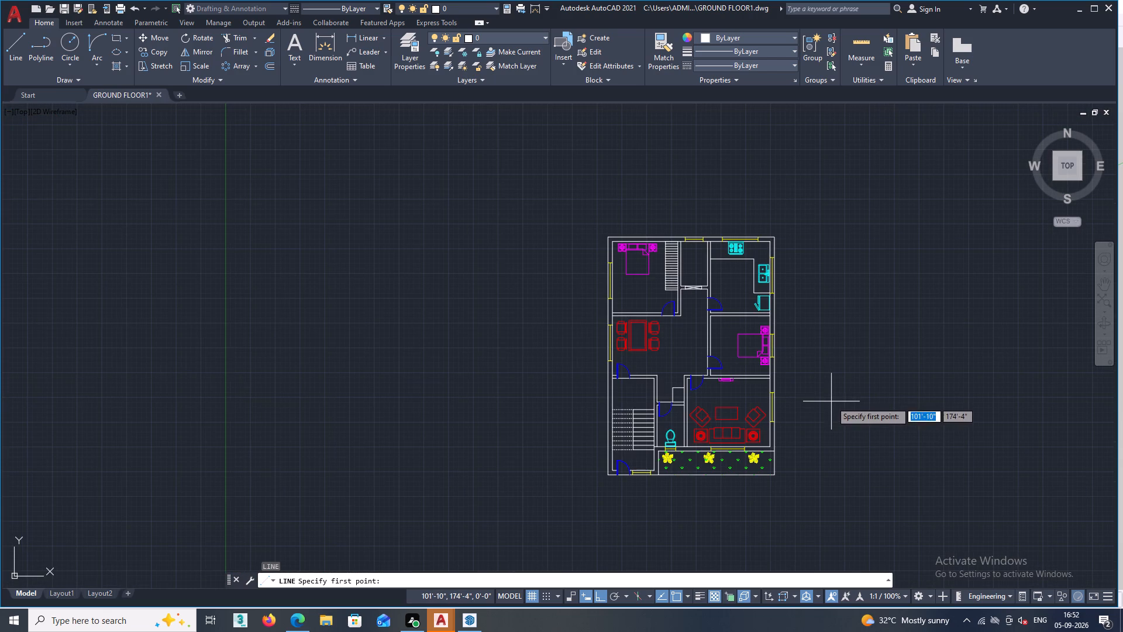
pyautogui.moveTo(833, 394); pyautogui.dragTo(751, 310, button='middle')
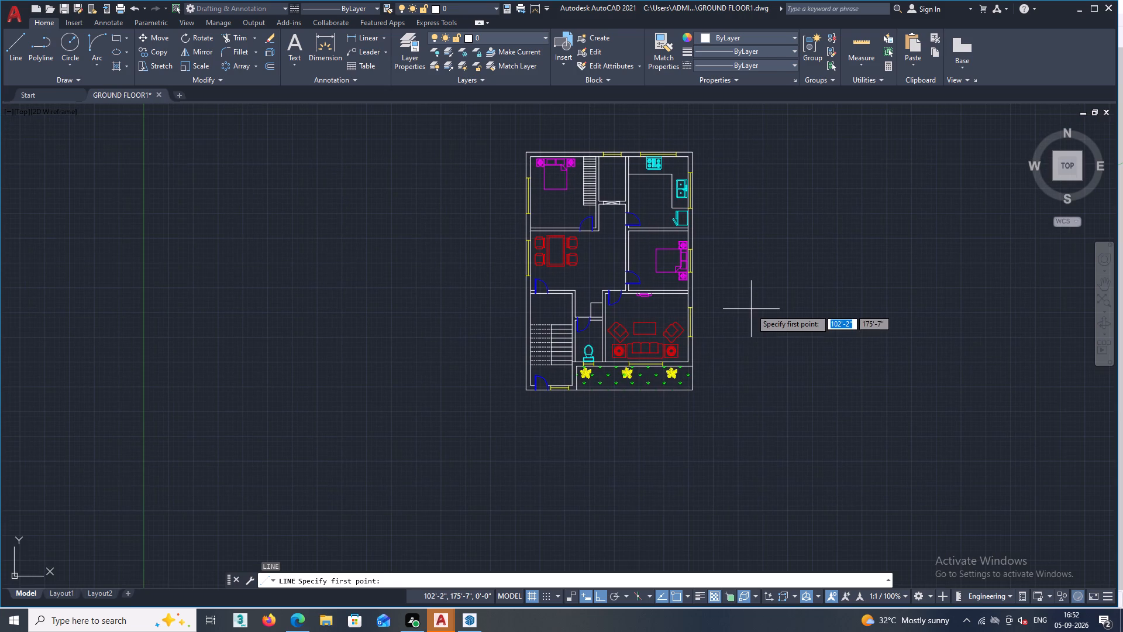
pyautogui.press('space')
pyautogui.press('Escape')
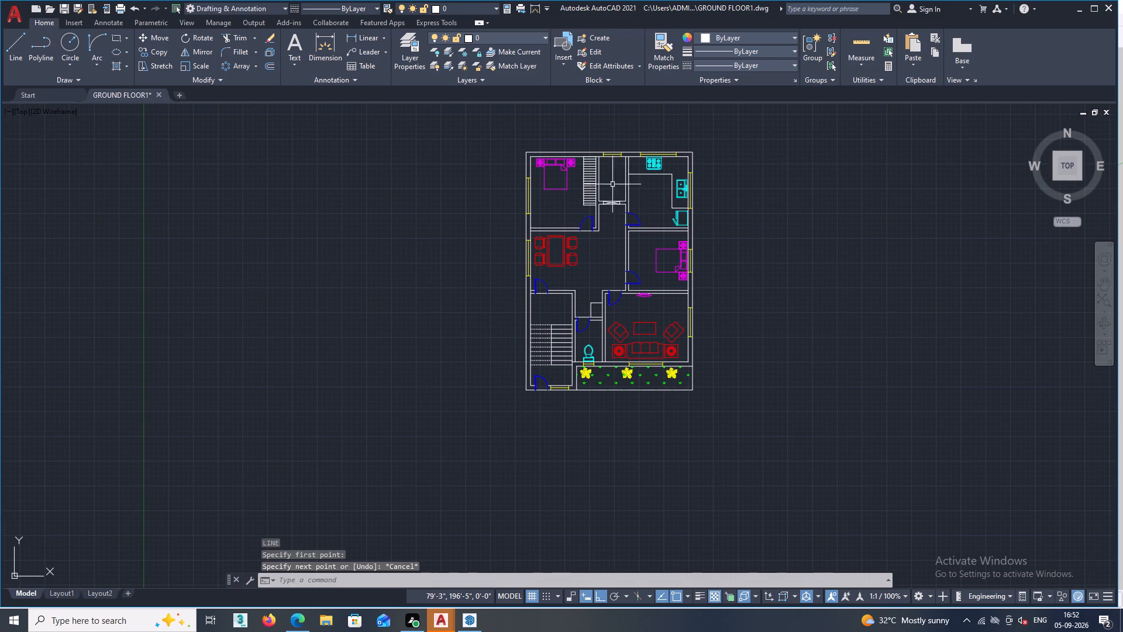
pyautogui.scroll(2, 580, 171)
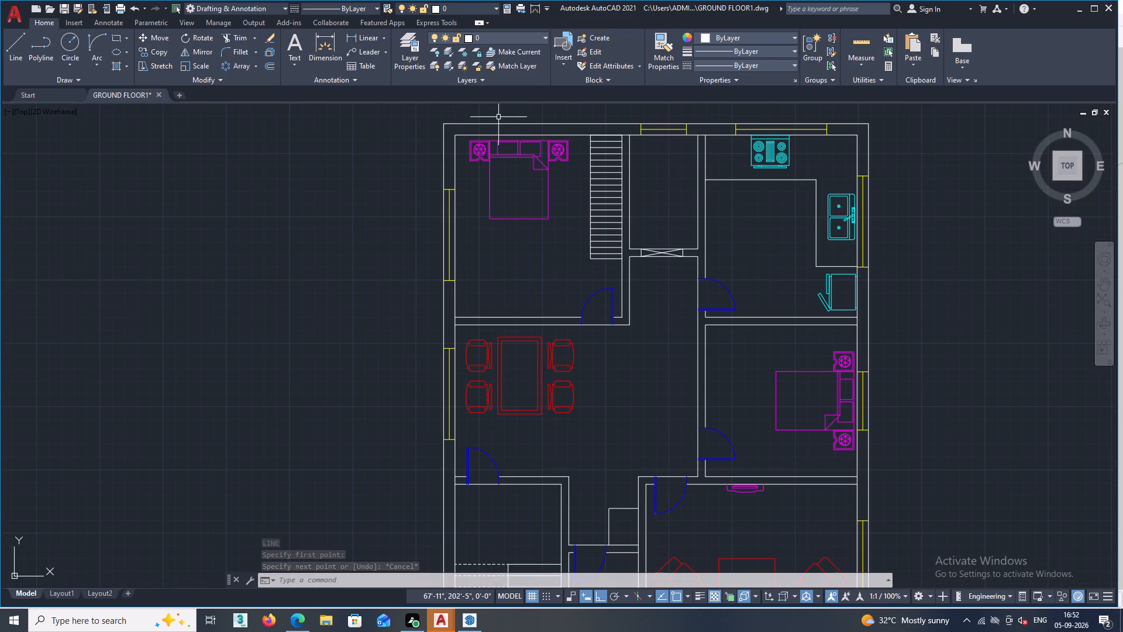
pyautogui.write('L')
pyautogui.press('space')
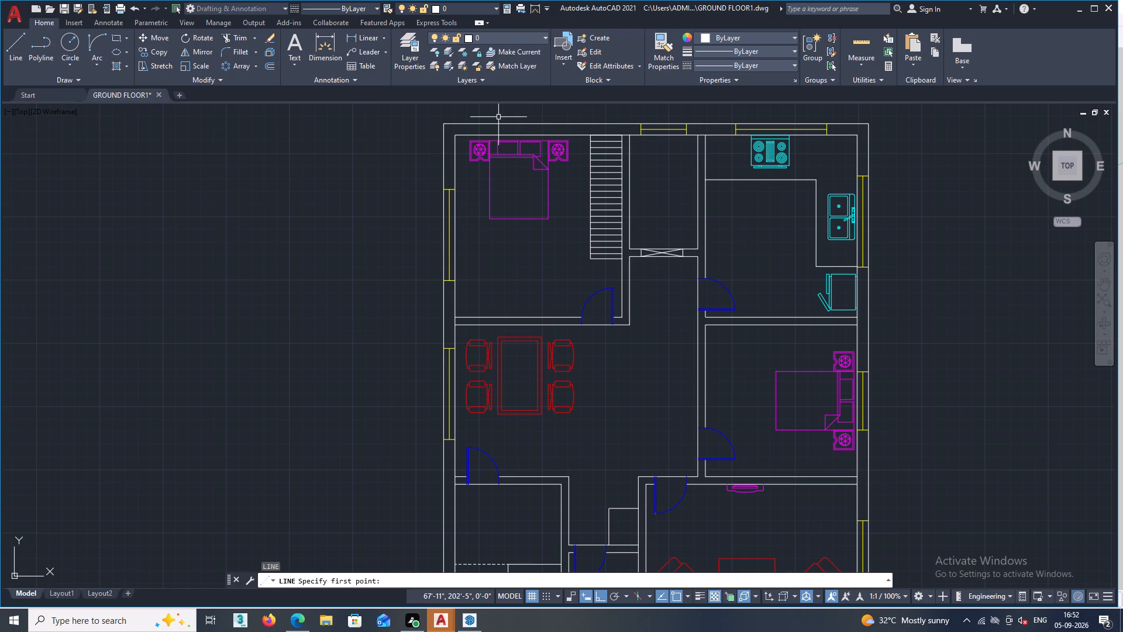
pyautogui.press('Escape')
# Create a new layer named ST based on layer W and set its colour to index 190.
pyautogui.write('LA')
pyautogui.press('space')
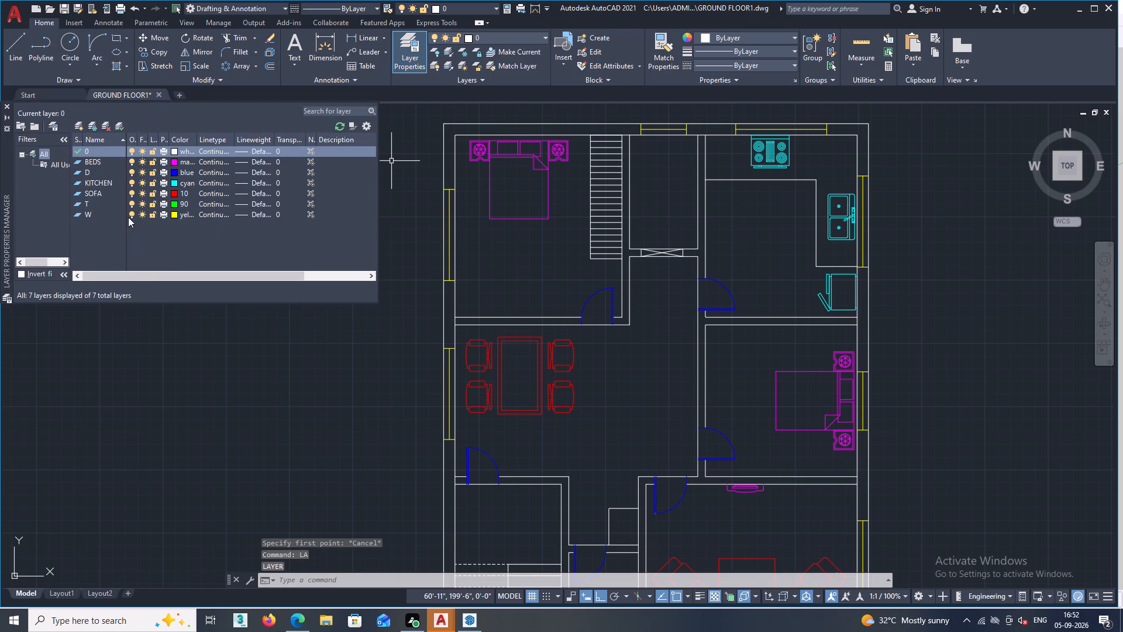
pyautogui.click(149, 214)
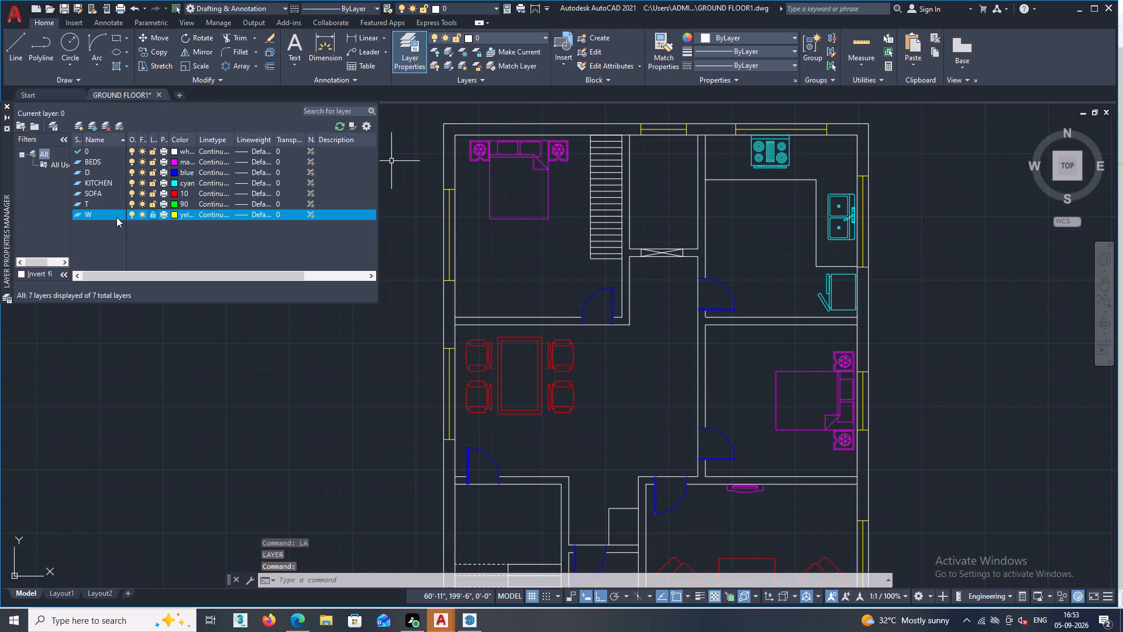
pyautogui.hotkey('alt', 'n')
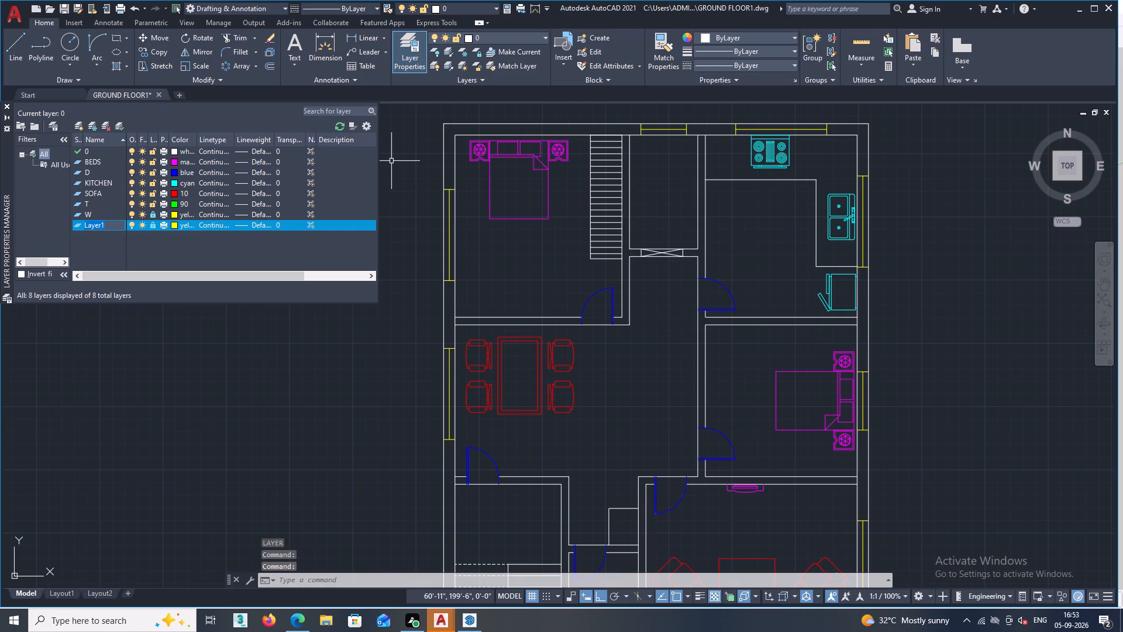
pyautogui.press('BackSpace')
pyautogui.write('ST')
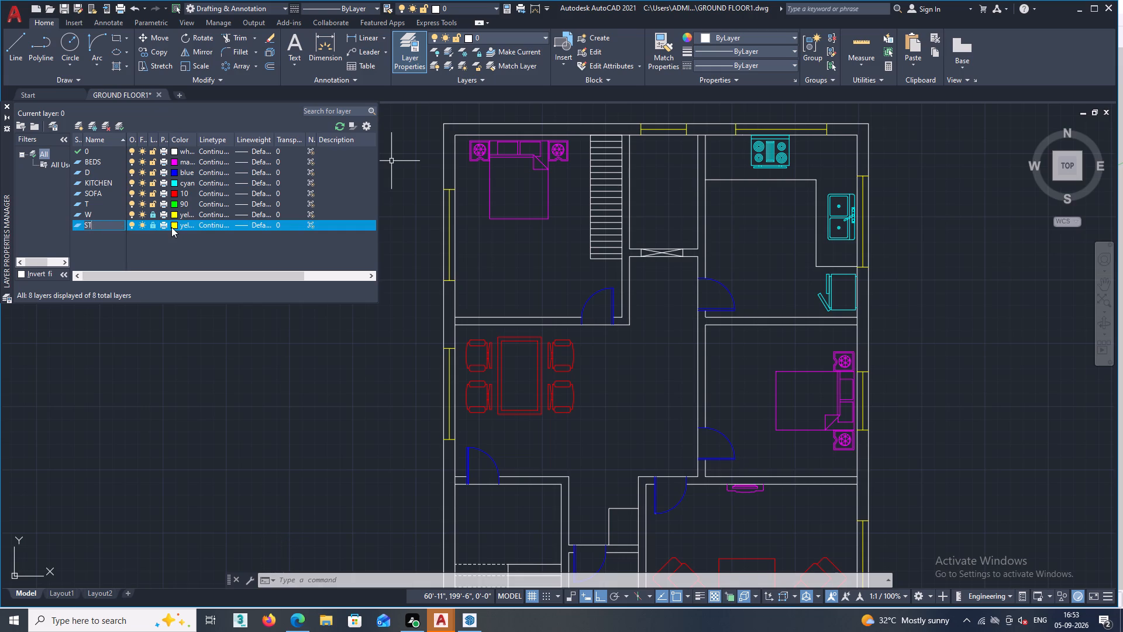
pyautogui.doubleClick(171, 227)
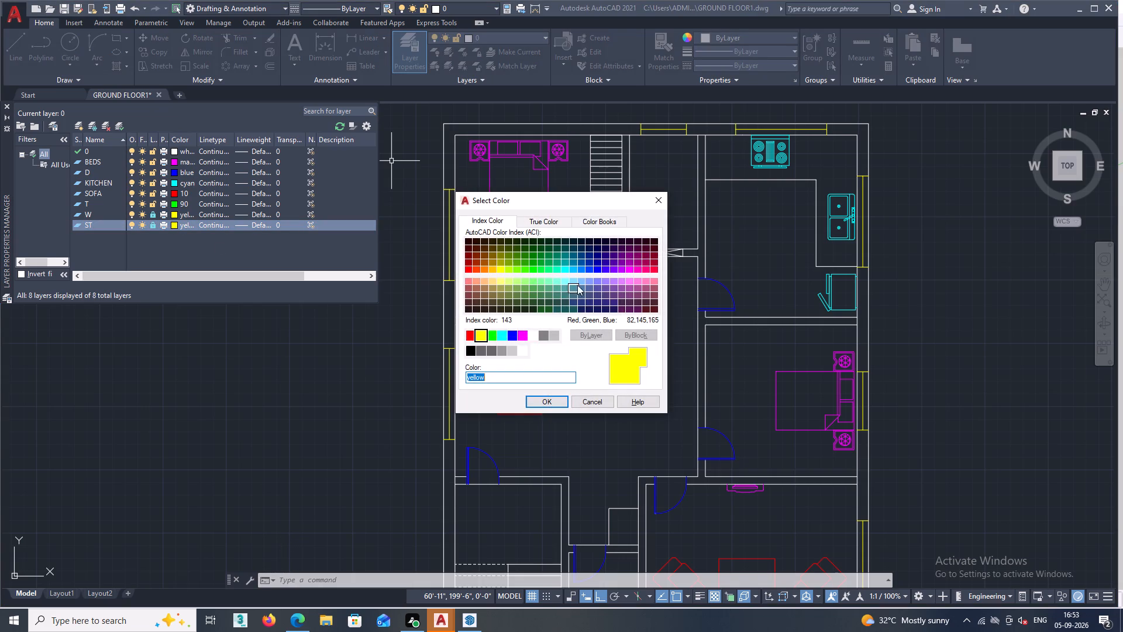
pyautogui.doubleClick(615, 269)
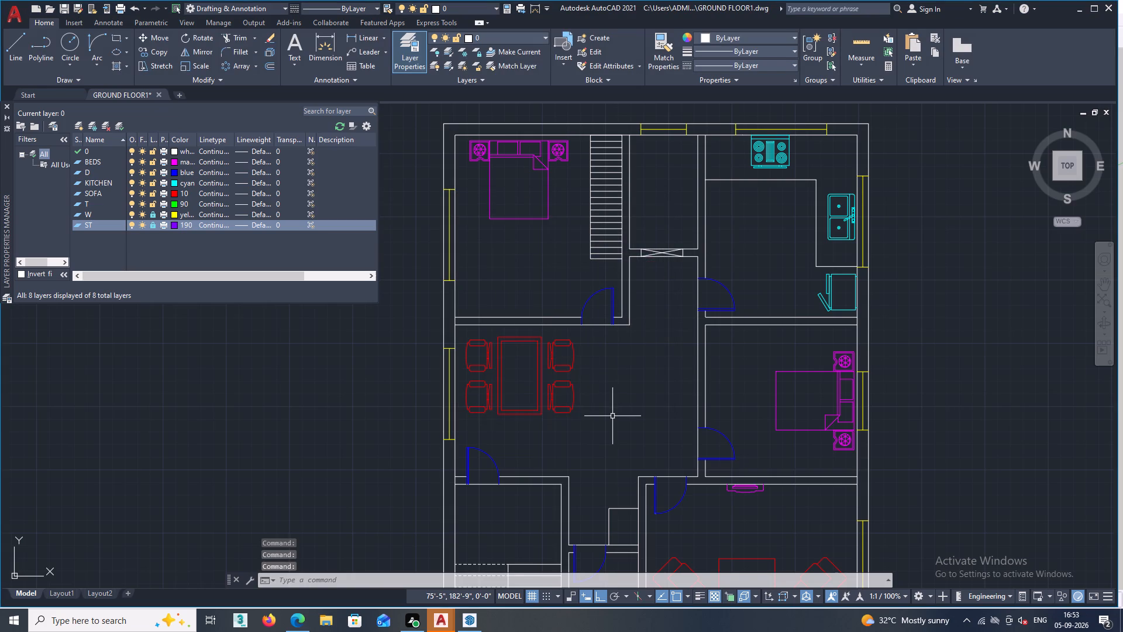
pyautogui.scroll(-1, 612, 416)
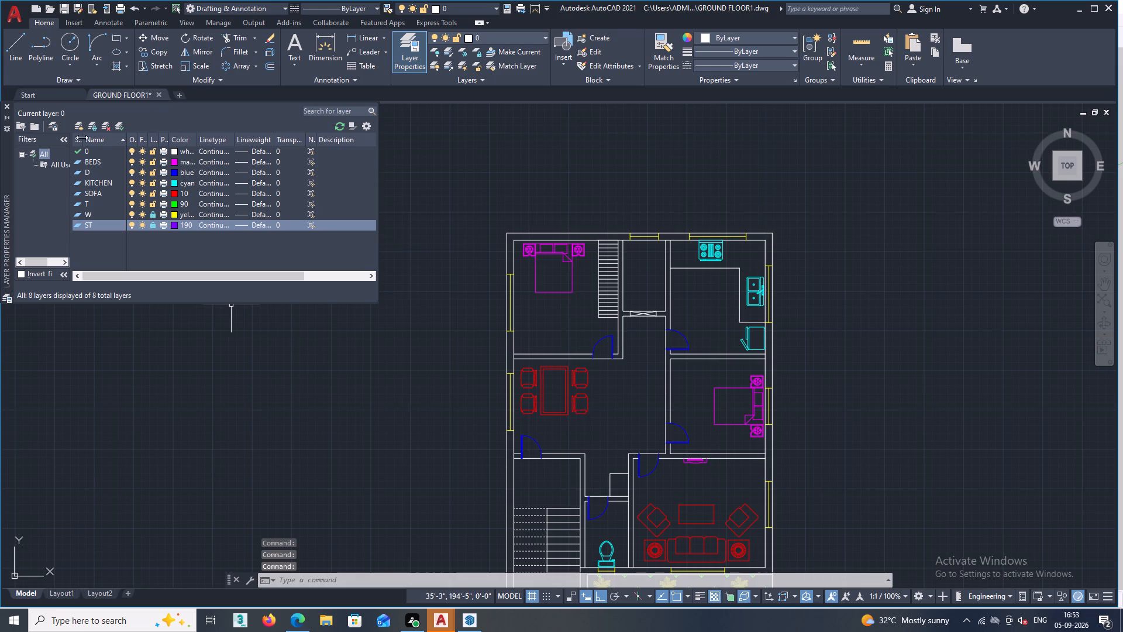
pyautogui.click(7, 102)
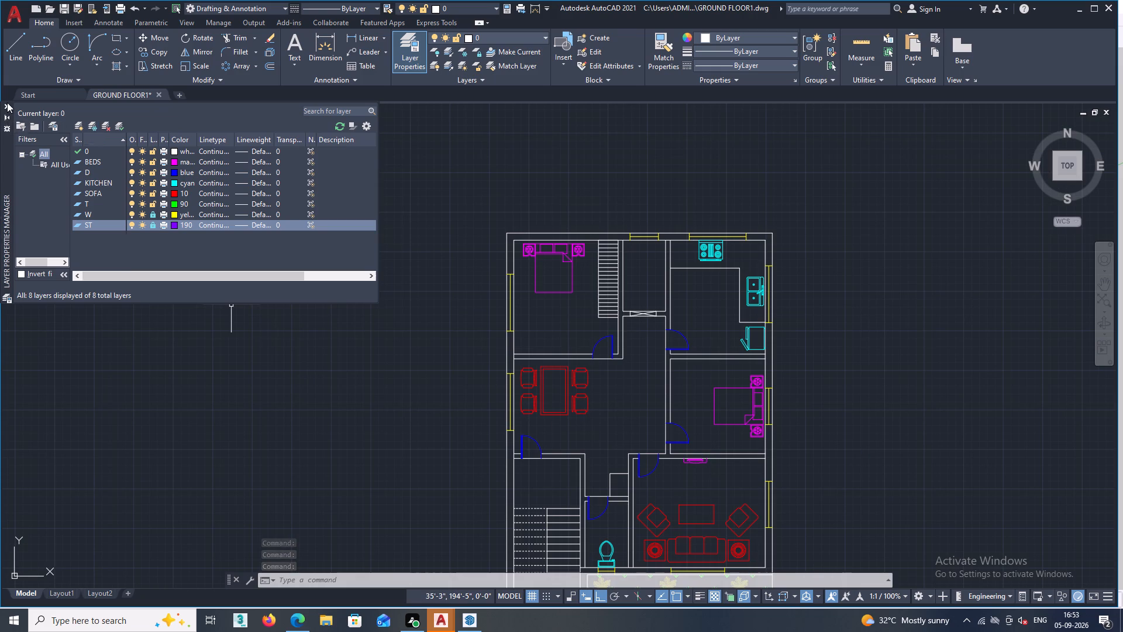
# Select all step lines and the centre line of the southern staircase for layer ST, and set that layer's colour to index 200.
pyautogui.scroll(-2, 267, 277)
pyautogui.moveTo(281, 349); pyautogui.dragTo(348, 268, button='middle')
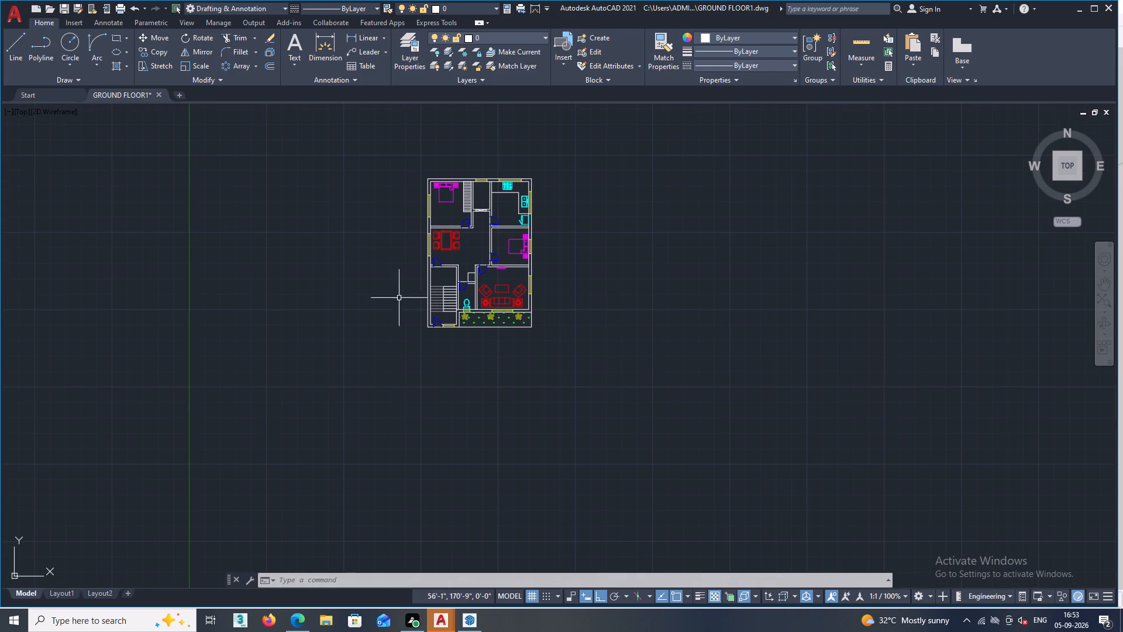
pyautogui.scroll(3, 455, 308)
pyautogui.click(422, 192)
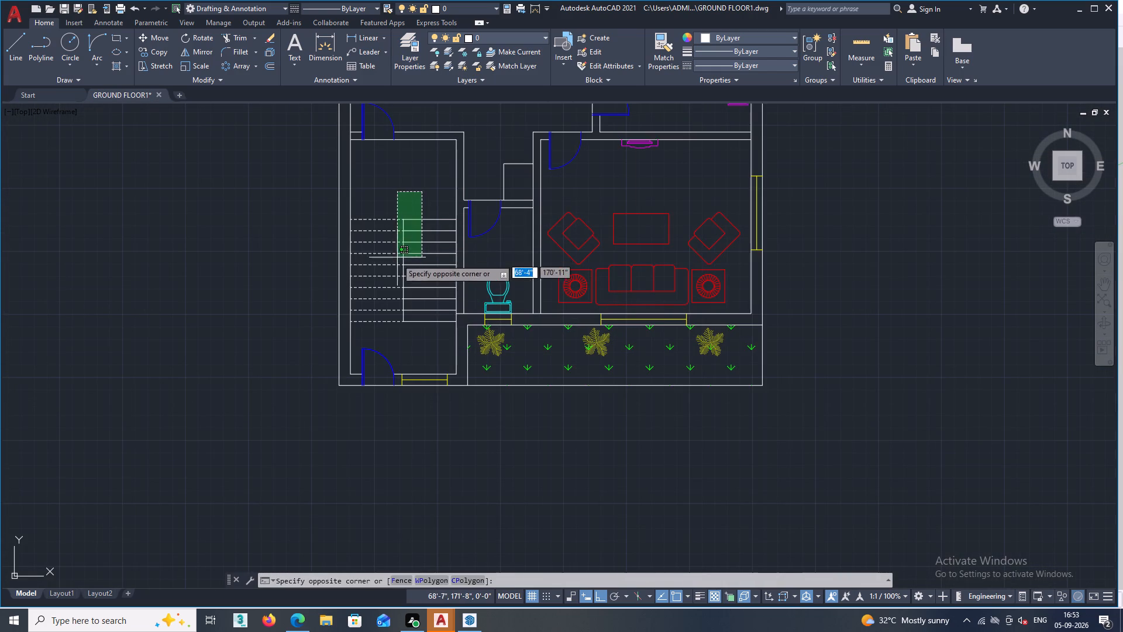
pyautogui.click(387, 331)
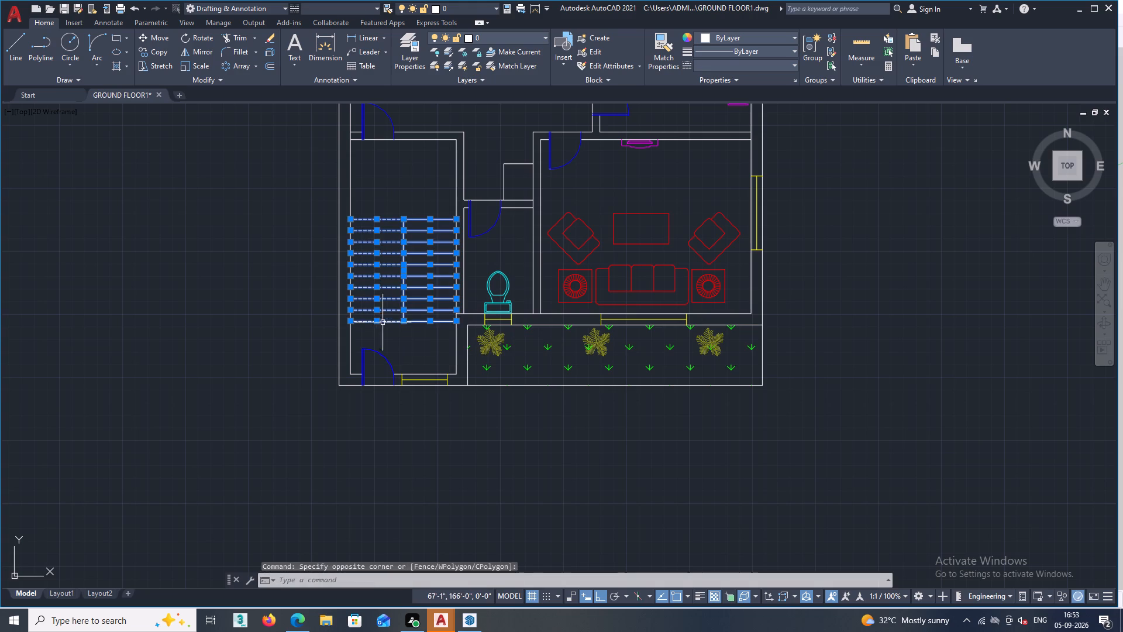
pyautogui.doubleClick(547, 36)
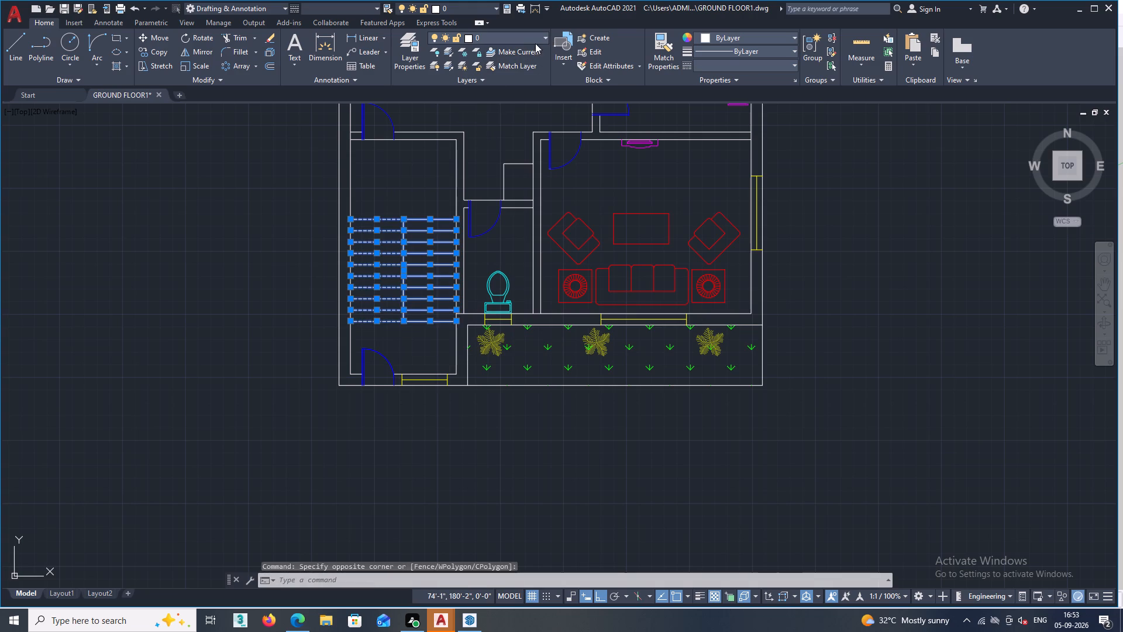
pyautogui.doubleClick(545, 36)
pyautogui.doubleClick(545, 36)
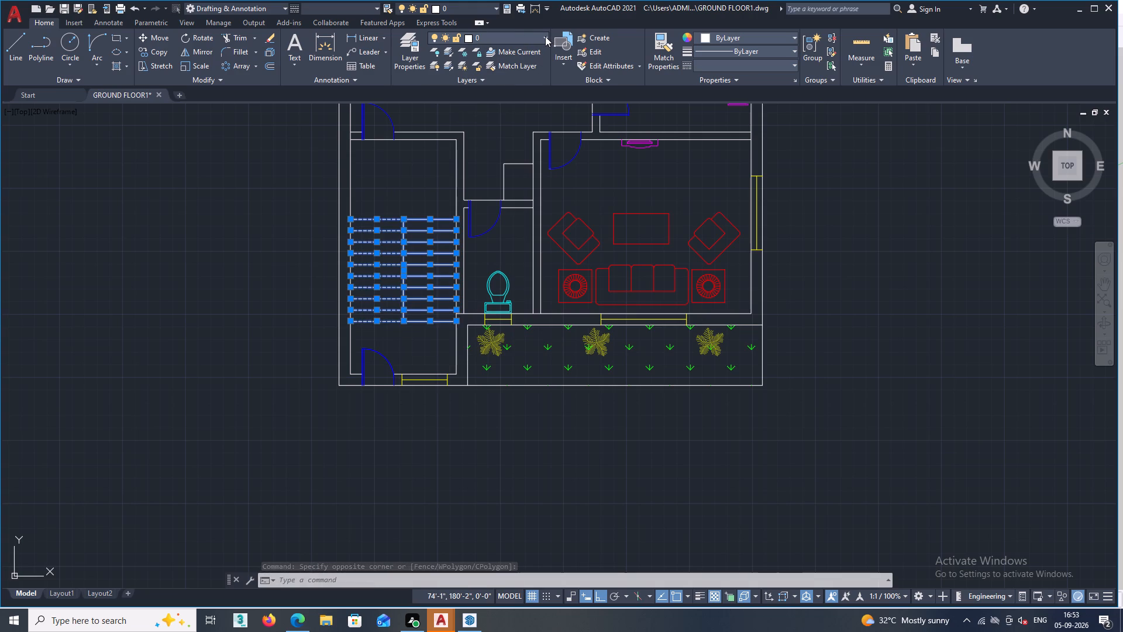
pyautogui.doubleClick(545, 36)
pyautogui.tripleClick(546, 36)
pyautogui.click(546, 36)
pyautogui.doubleClick(546, 36)
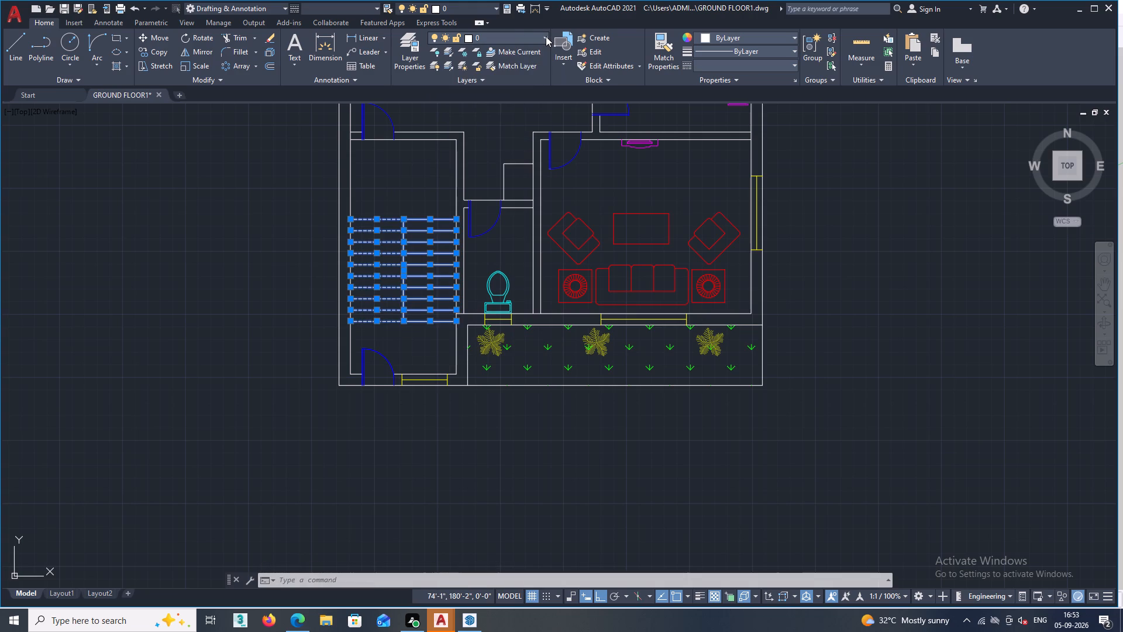
pyautogui.tripleClick(546, 36)
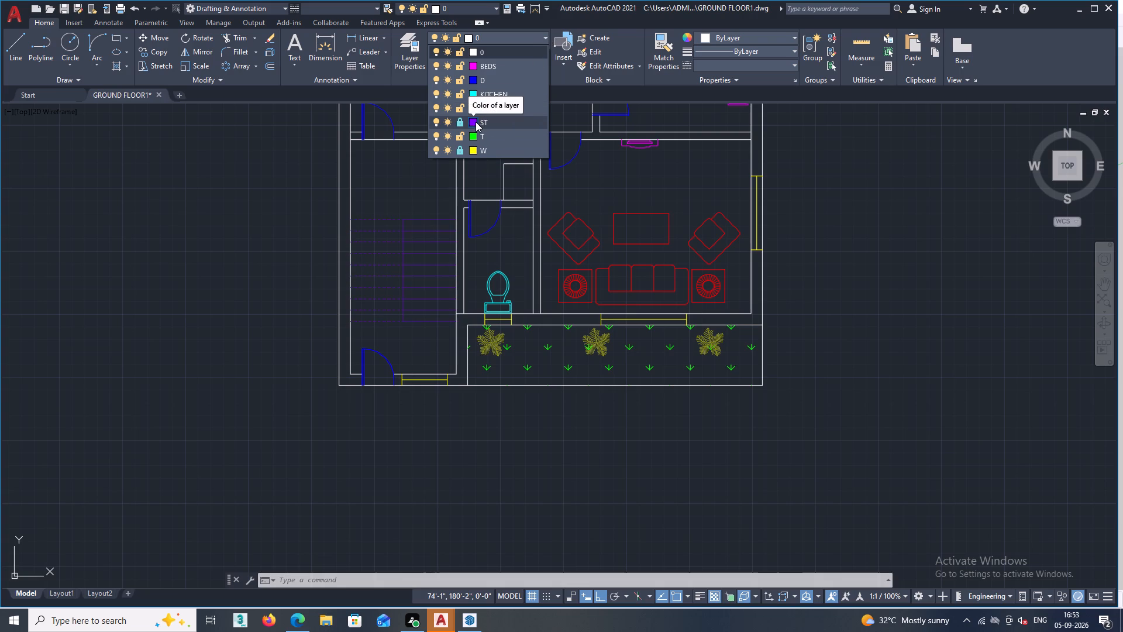
pyautogui.click(476, 122)
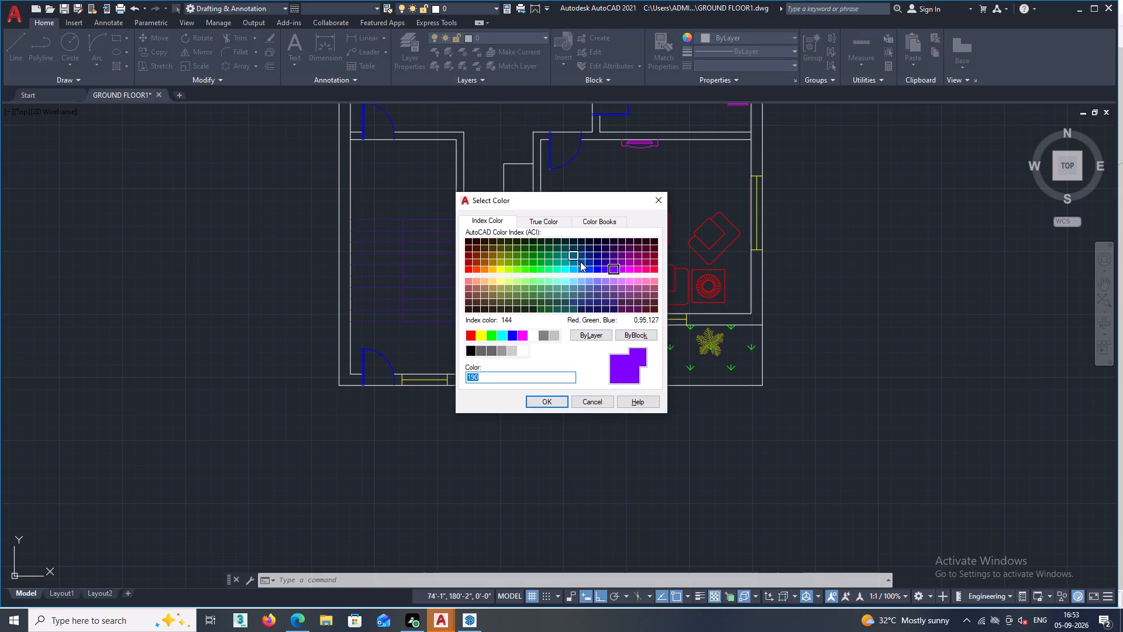
pyautogui.click(622, 270)
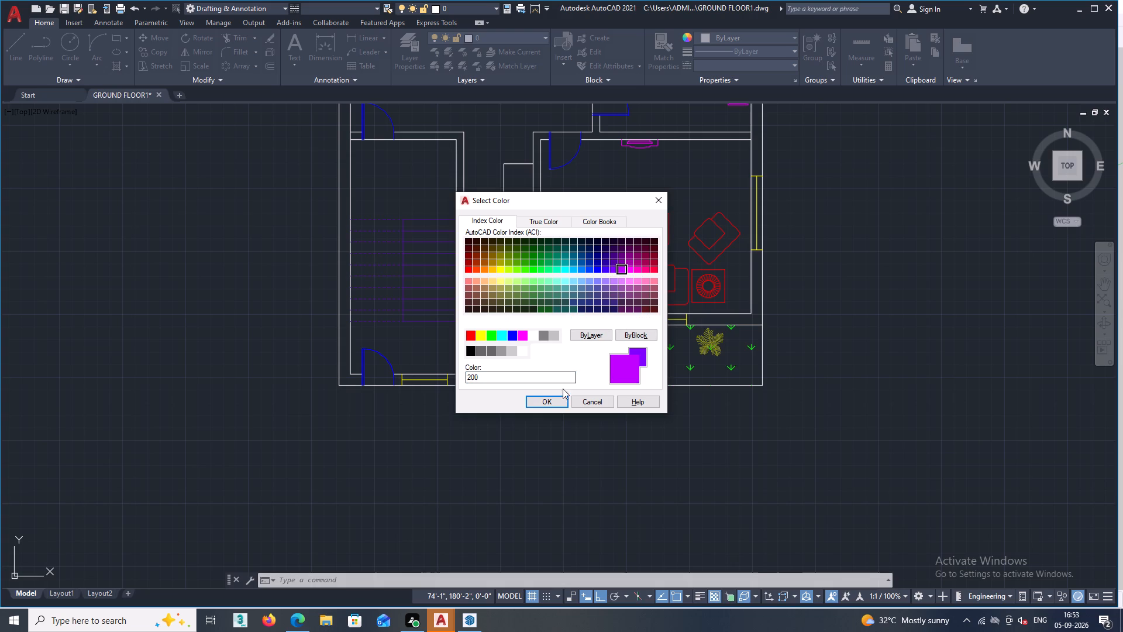
pyautogui.click(549, 402)
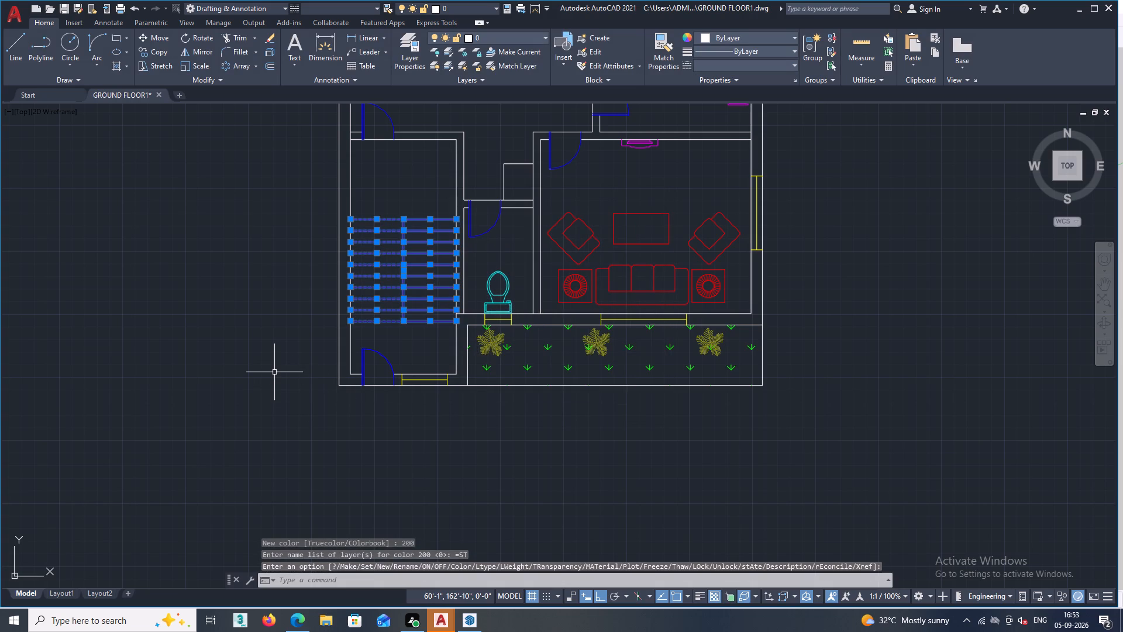
pyautogui.press('Escape')
# Examine the southern staircase's lines to check their layer colour against the rest of the plan.
pyautogui.scroll(-1, 261, 352)
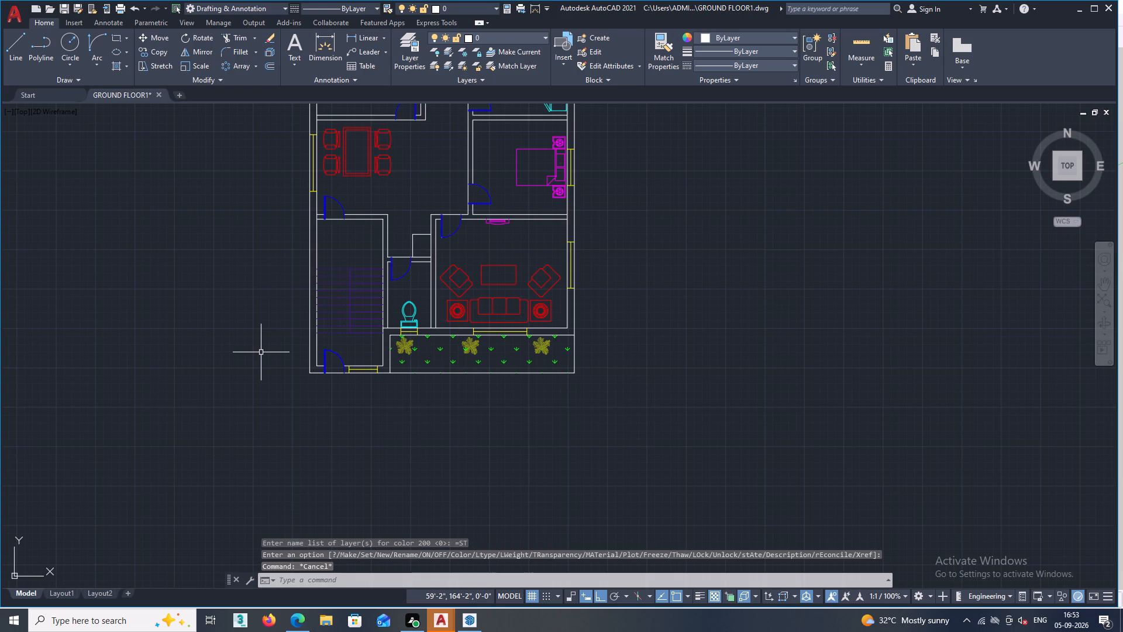
pyautogui.scroll(-1, 261, 352)
pyautogui.moveTo(254, 344); pyautogui.dragTo(415, 314, button='middle')
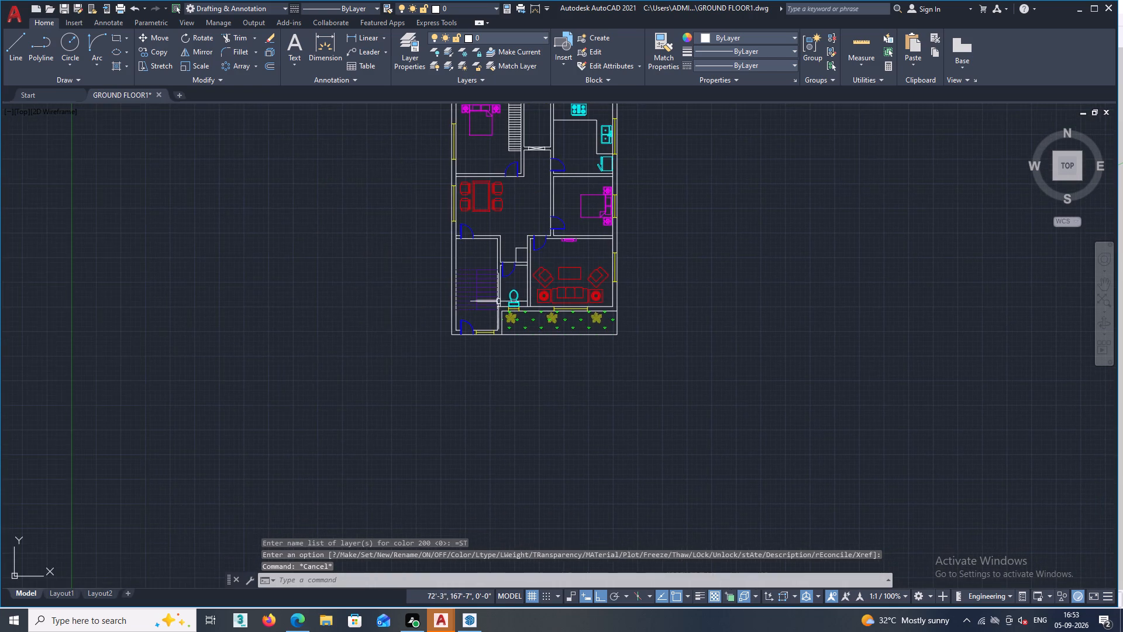
pyautogui.scroll(2, 498, 301)
pyautogui.scroll(2, 426, 311)
pyautogui.scroll(-2, 426, 311)
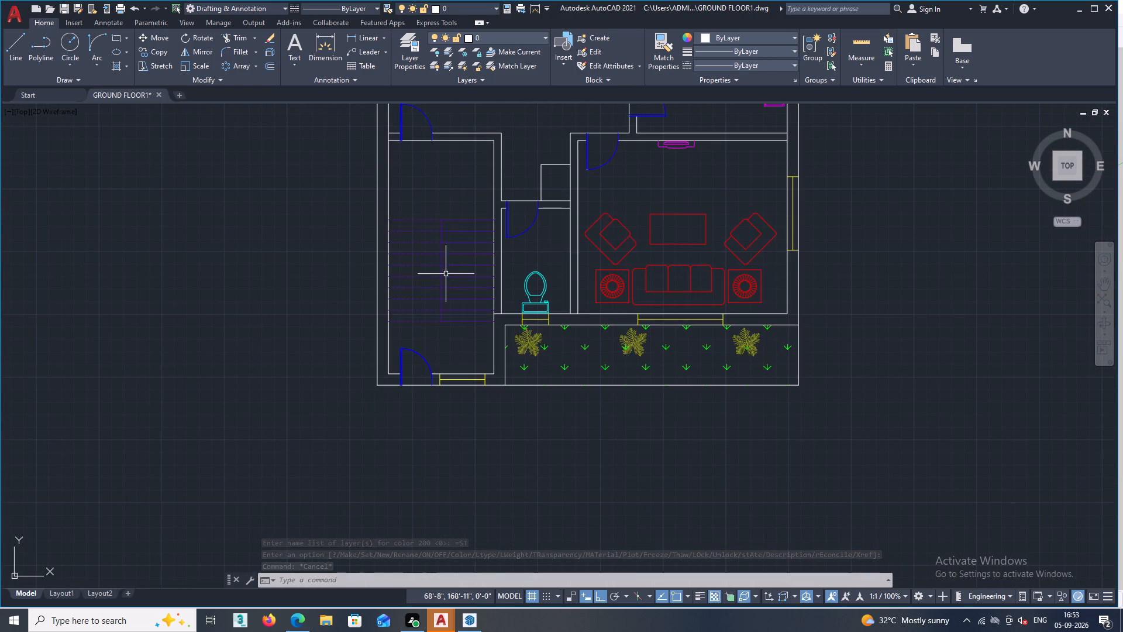
pyautogui.click(453, 221)
pyautogui.press('Escape')
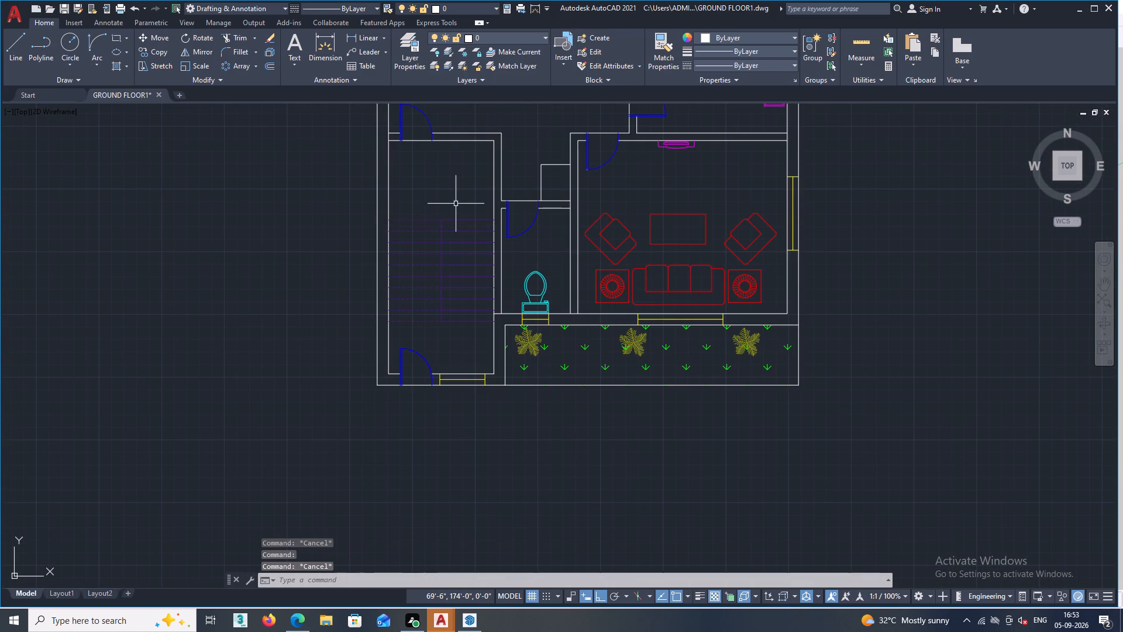
# Unlock layer ST with the southern staircase's step lines selected, and clear the selection.
pyautogui.doubleClick(459, 179)
pyautogui.click(412, 334)
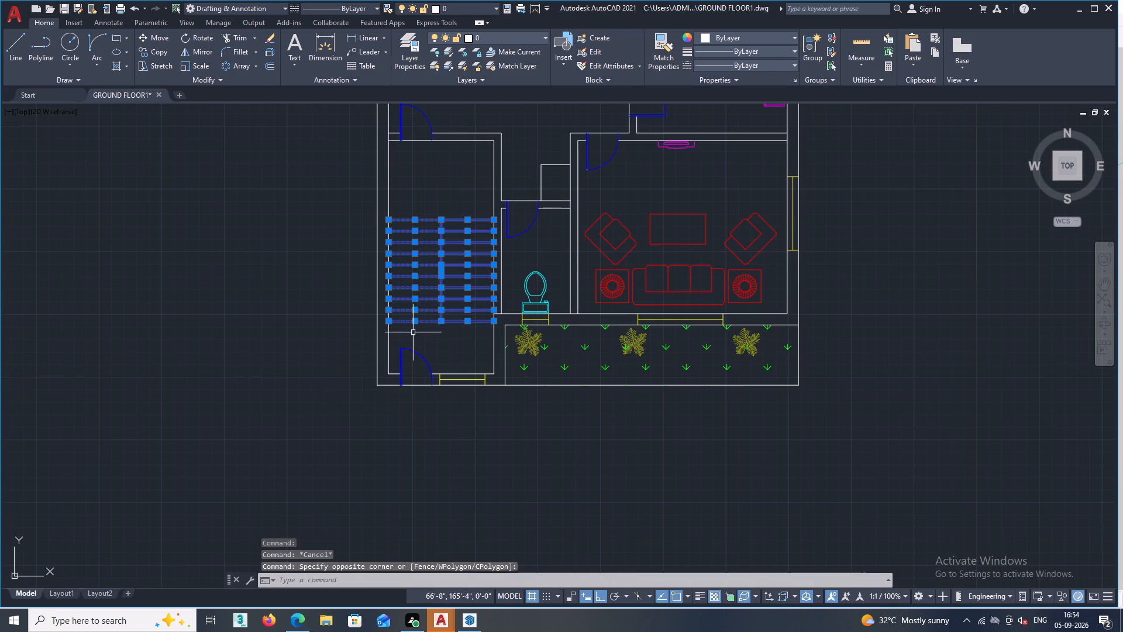
pyautogui.doubleClick(546, 36)
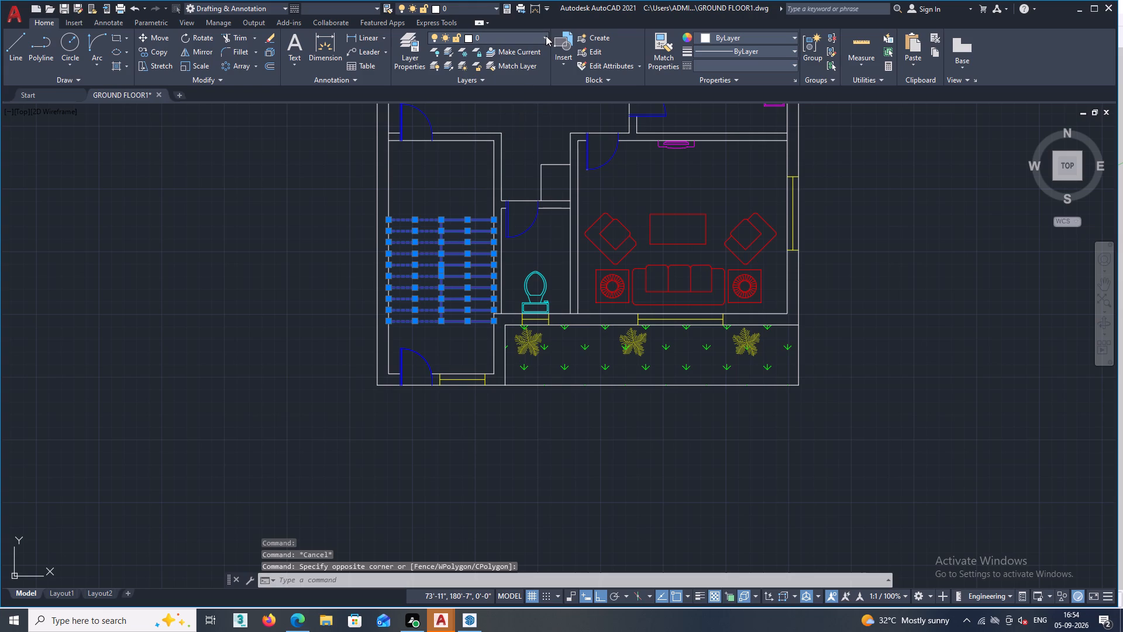
pyautogui.doubleClick(546, 36)
pyautogui.doubleClick(546, 36)
pyautogui.doubleClick(546, 36)
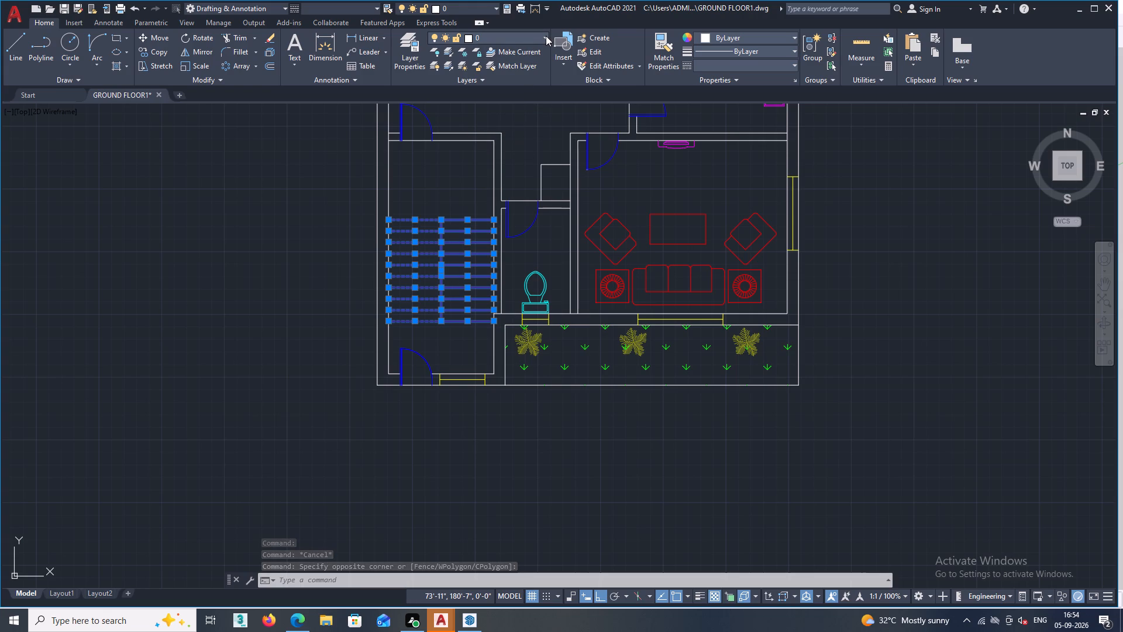
pyautogui.tripleClick(546, 36)
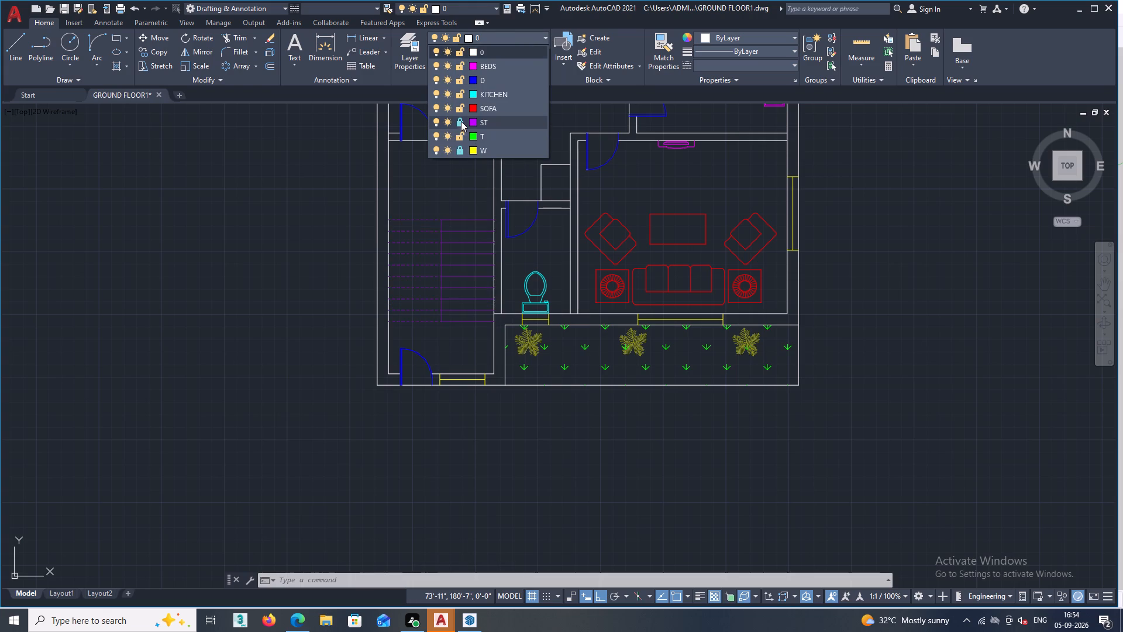
pyautogui.click(461, 118)
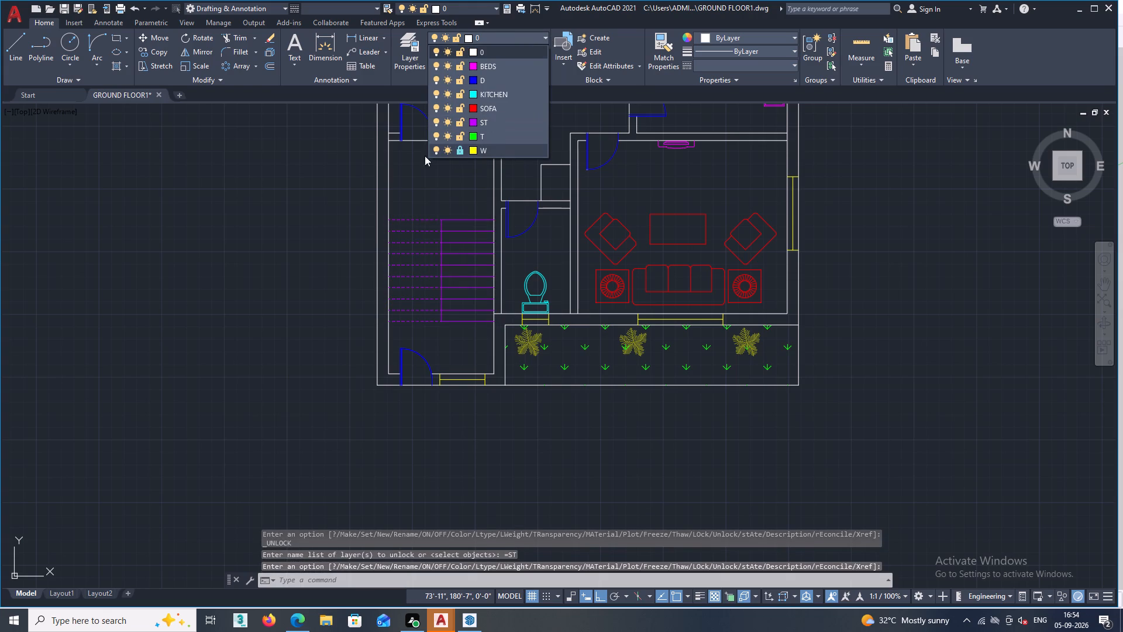
pyautogui.press('Escape')
pyautogui.press('Escape')
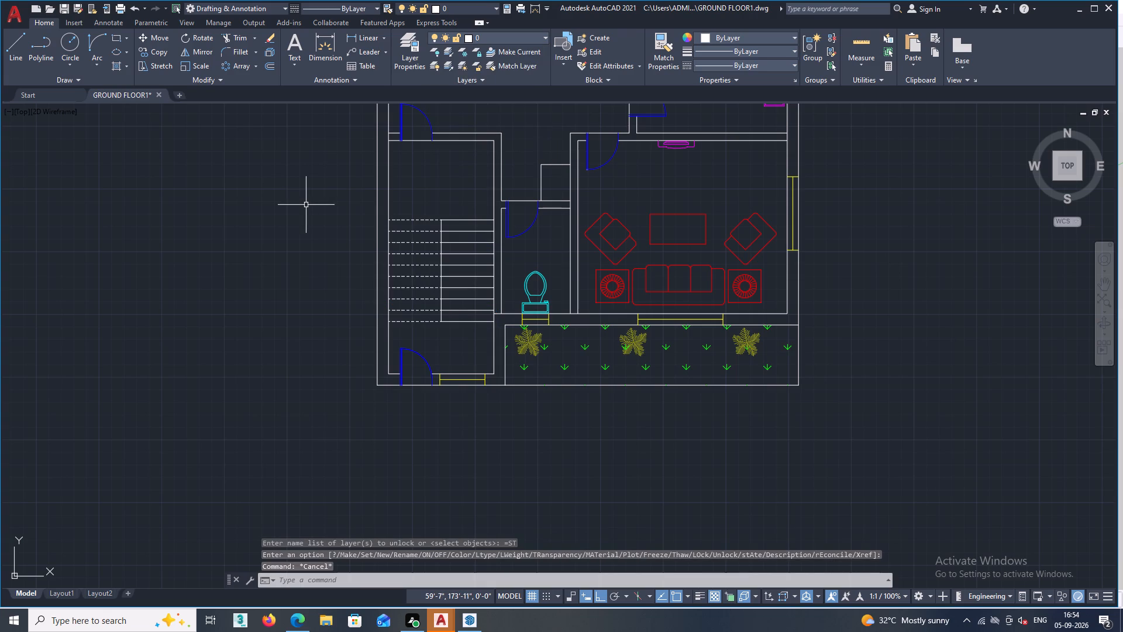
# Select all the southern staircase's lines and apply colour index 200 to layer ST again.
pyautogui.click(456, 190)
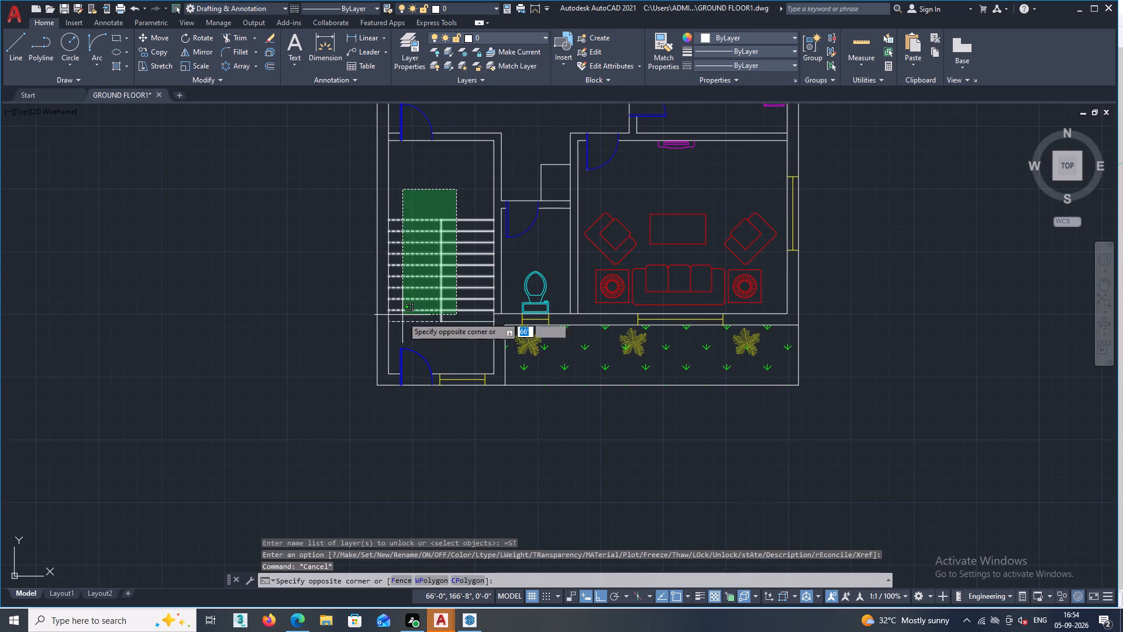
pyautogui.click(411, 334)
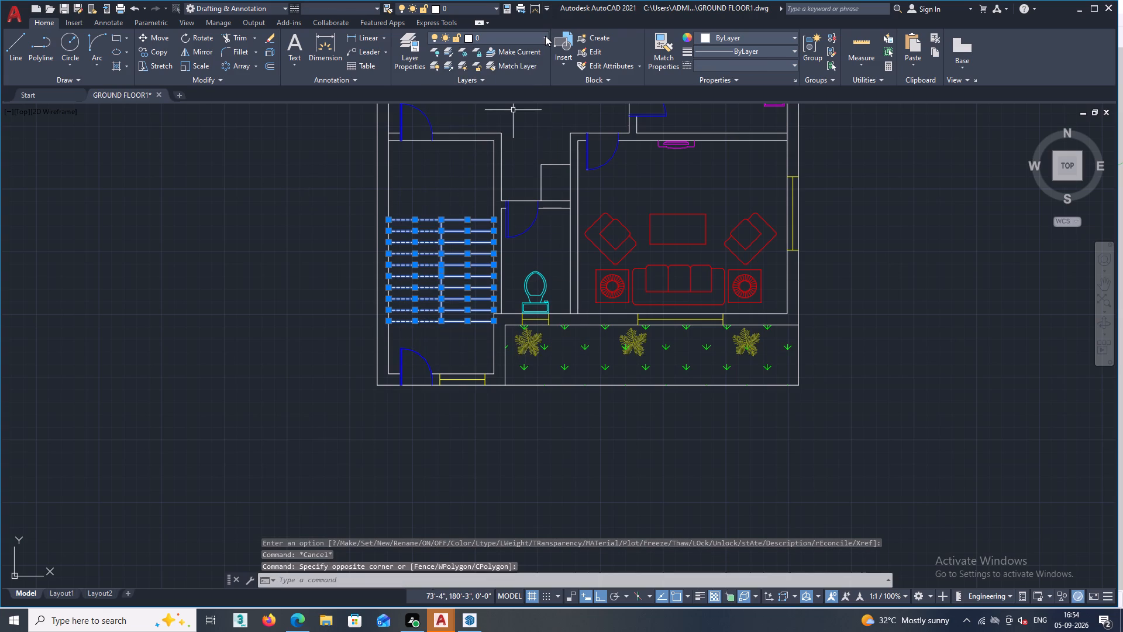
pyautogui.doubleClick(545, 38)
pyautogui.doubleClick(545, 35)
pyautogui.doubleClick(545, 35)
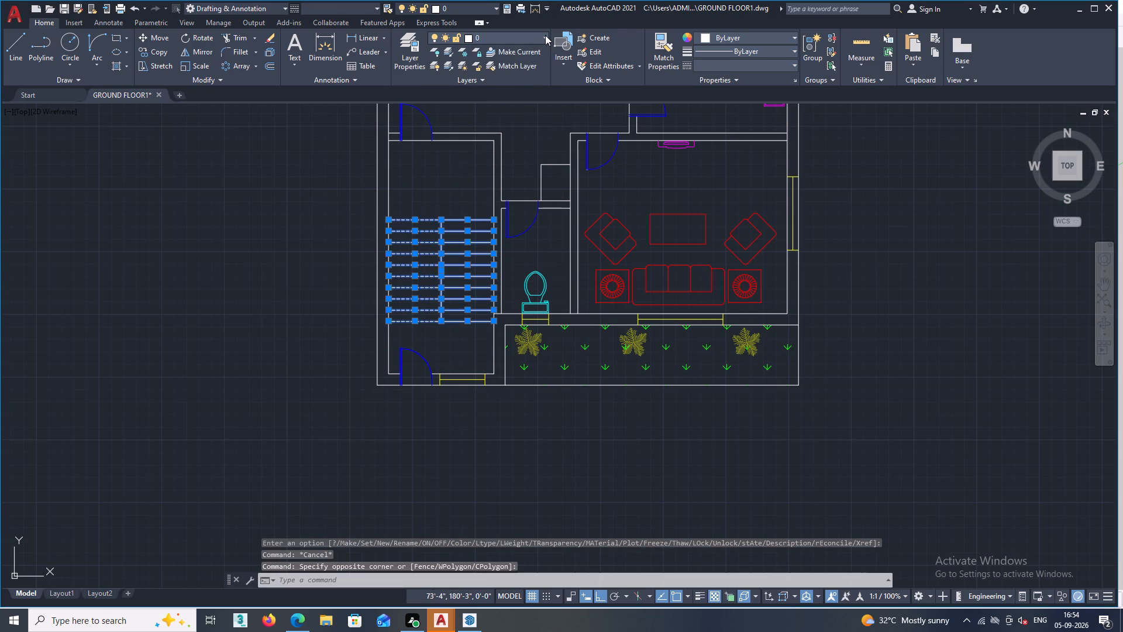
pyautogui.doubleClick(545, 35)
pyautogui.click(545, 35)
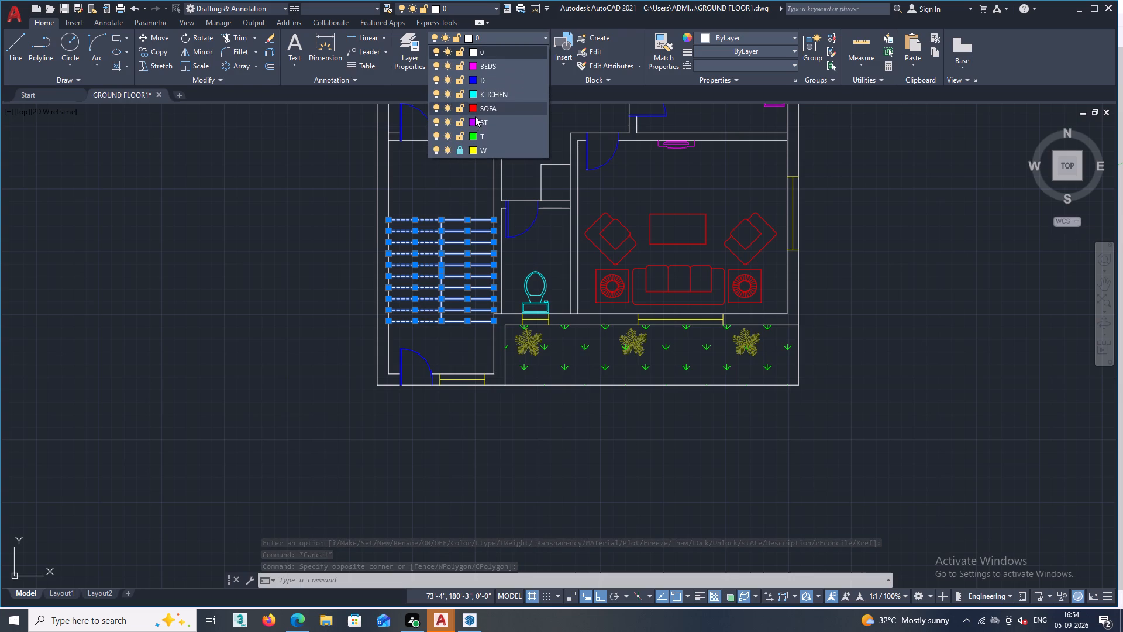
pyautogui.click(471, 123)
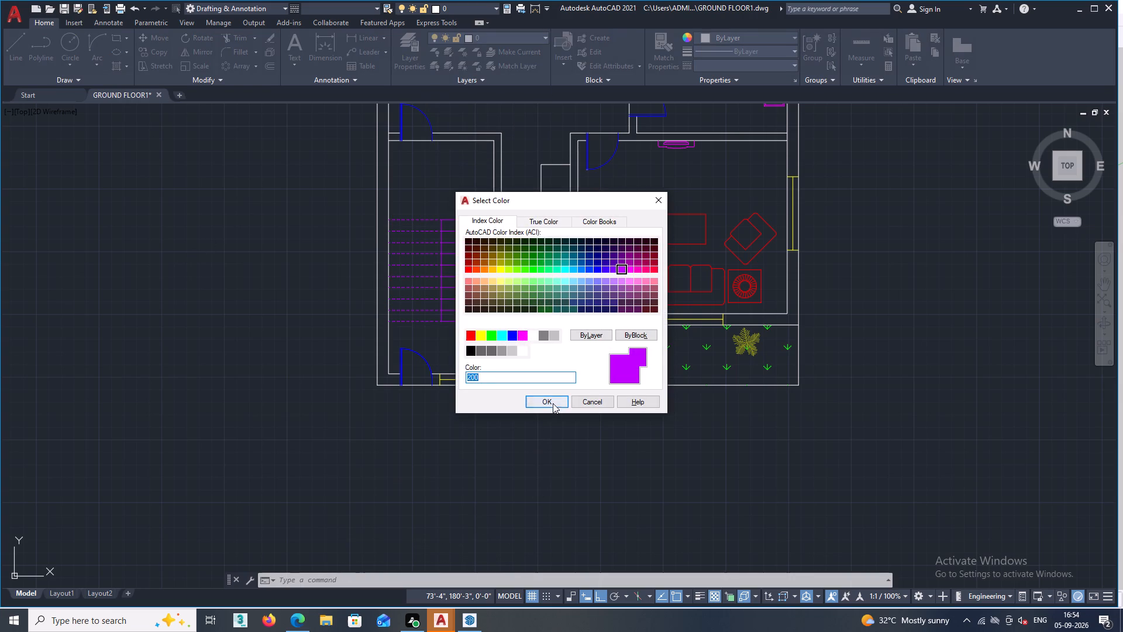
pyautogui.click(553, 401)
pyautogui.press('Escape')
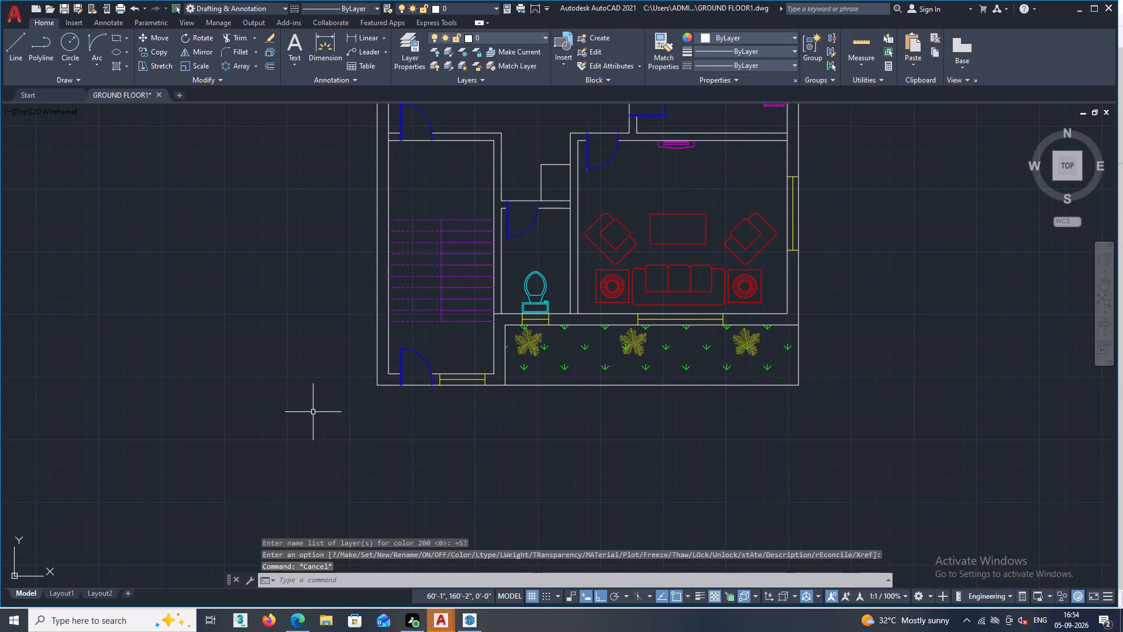
# Select the solid and dashed step lines of the southern staircase and set layer ST's colour to index 190.
pyautogui.scroll(-2, 313, 412)
pyautogui.moveTo(256, 403); pyautogui.dragTo(430, 350, button='middle')
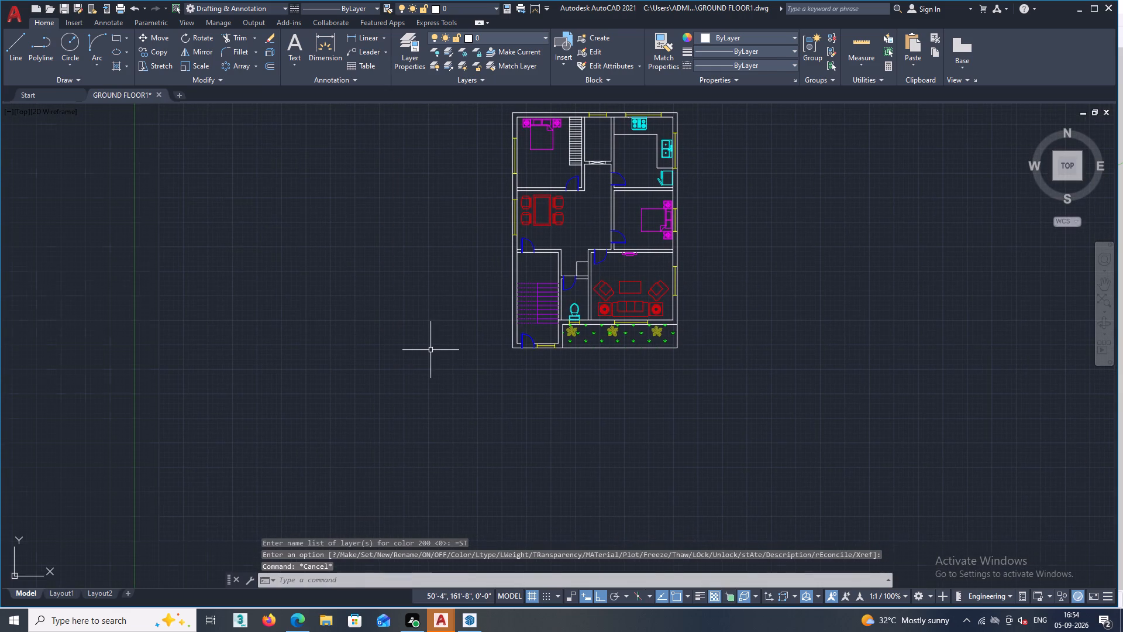
pyautogui.scroll(1, 563, 336)
pyautogui.scroll(2, 534, 289)
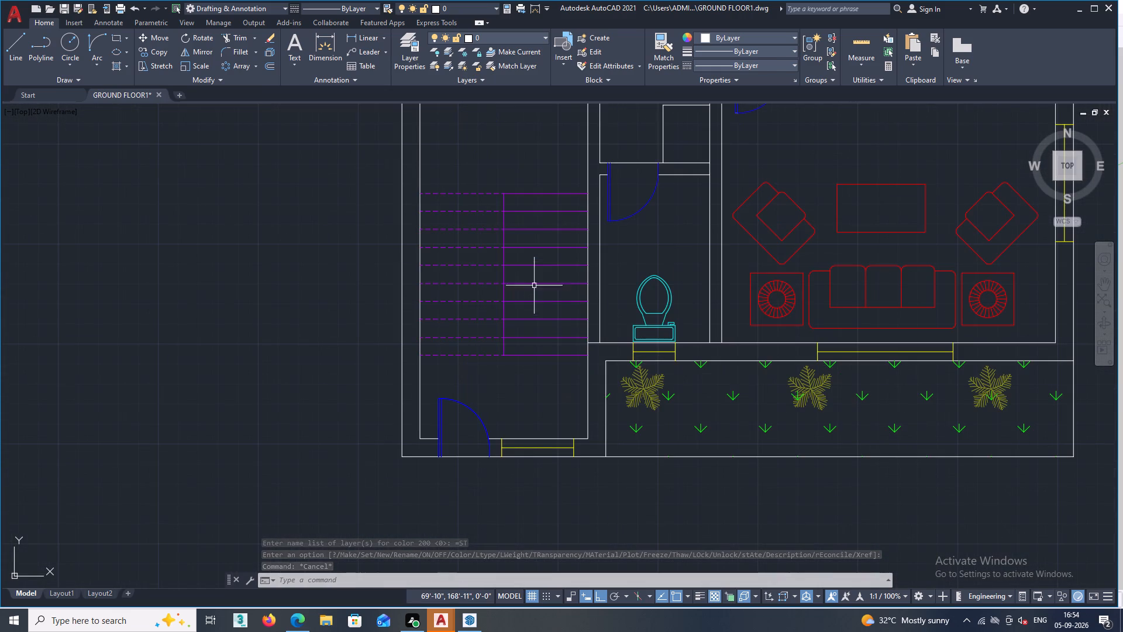
pyautogui.click(545, 168)
pyautogui.moveTo(546, 170); pyautogui.dragTo(547, 180)
pyautogui.click(543, 144)
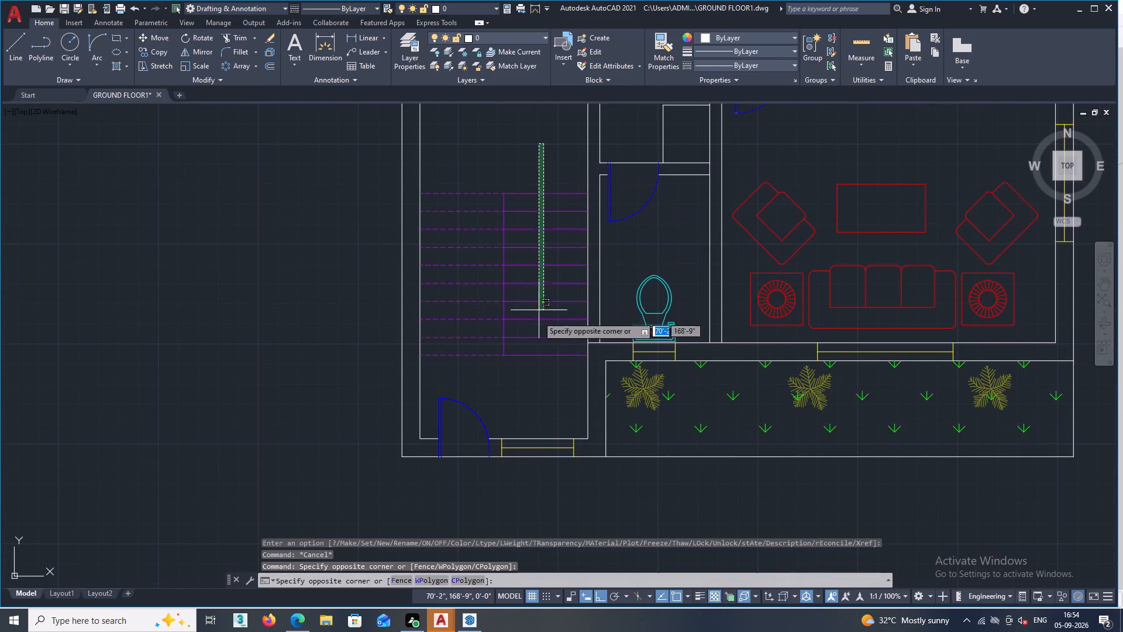
pyautogui.click(526, 387)
pyautogui.click(476, 147)
pyautogui.moveTo(452, 330); pyautogui.dragTo(451, 343)
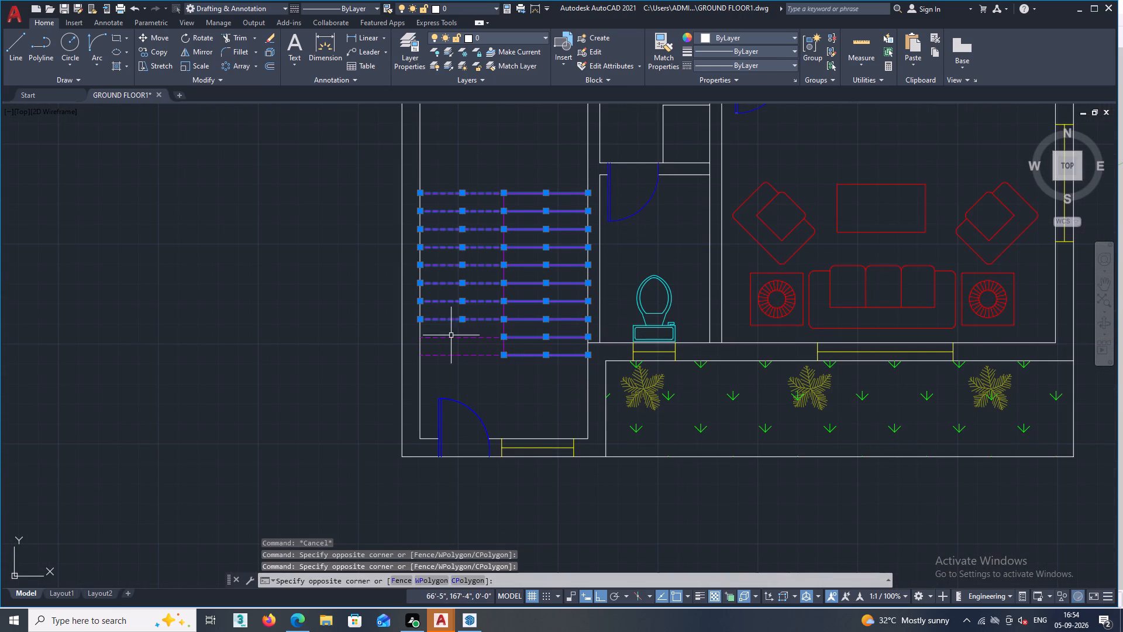
pyautogui.moveTo(451, 343); pyautogui.dragTo(451, 376)
pyautogui.click(451, 376)
pyautogui.moveTo(464, 387); pyautogui.dragTo(470, 373)
pyautogui.moveTo(481, 329); pyautogui.dragTo(483, 322)
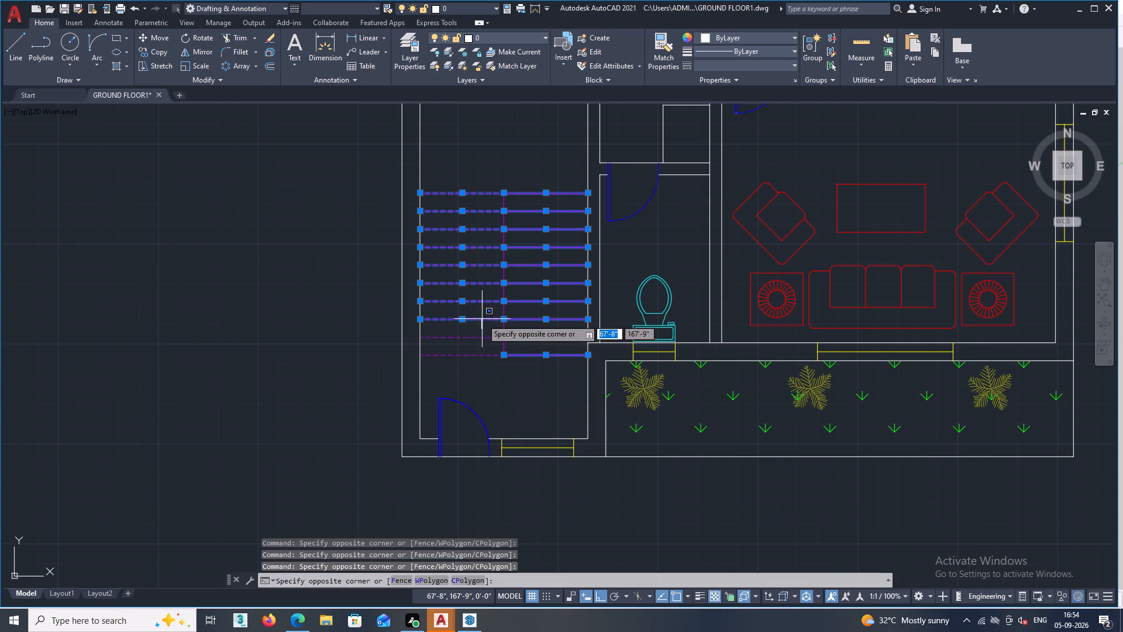
pyautogui.click(474, 337)
pyautogui.click(471, 355)
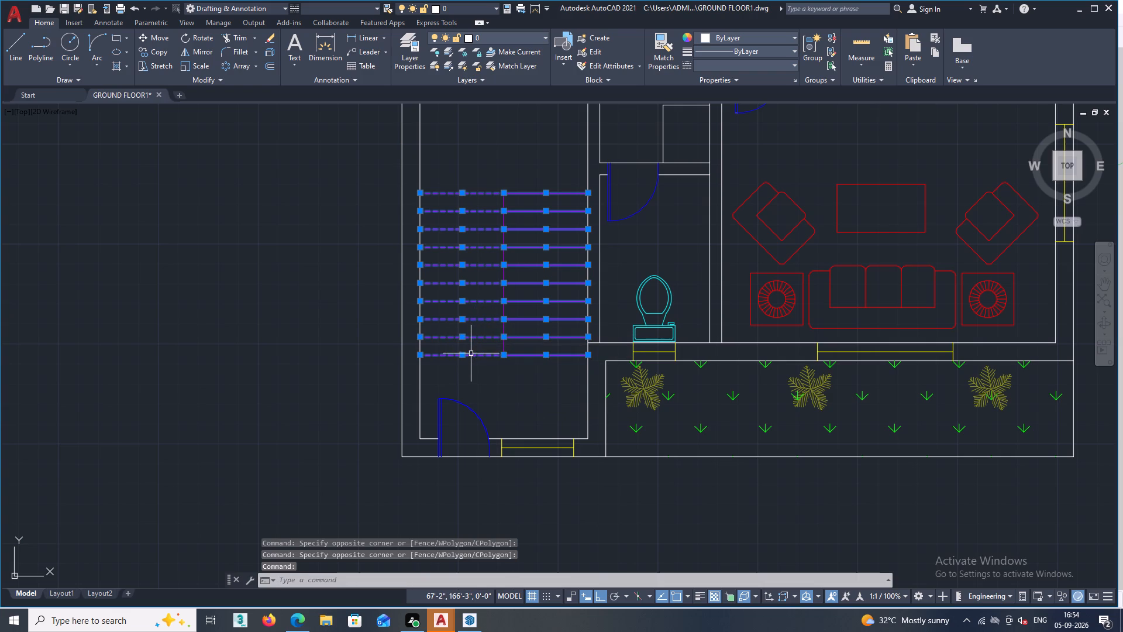
pyautogui.click(546, 35)
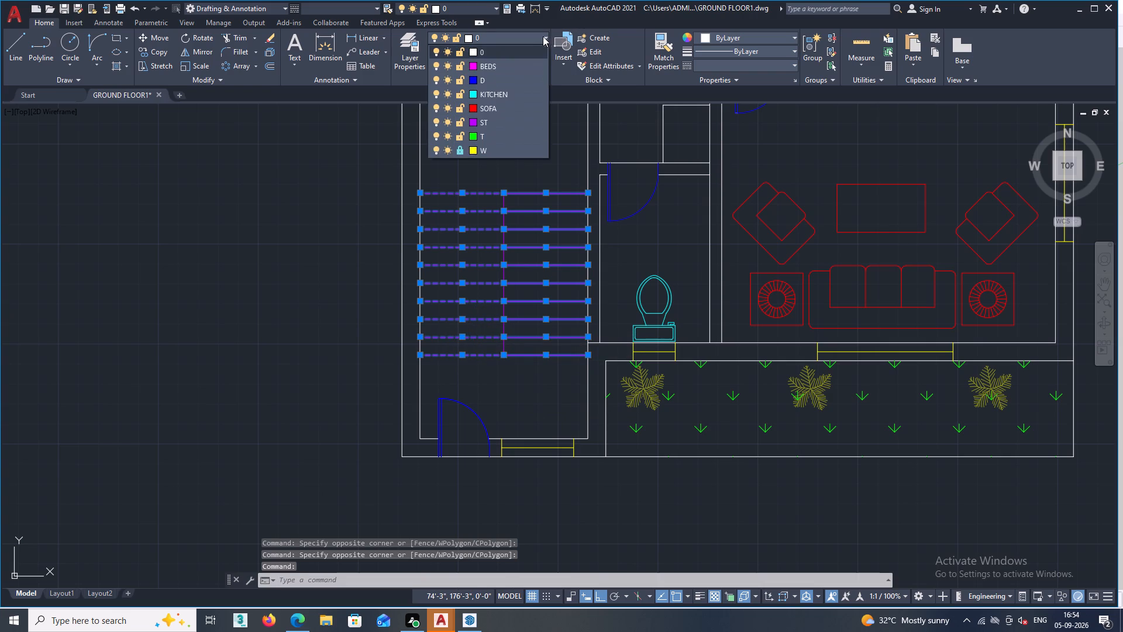
pyautogui.click(471, 121)
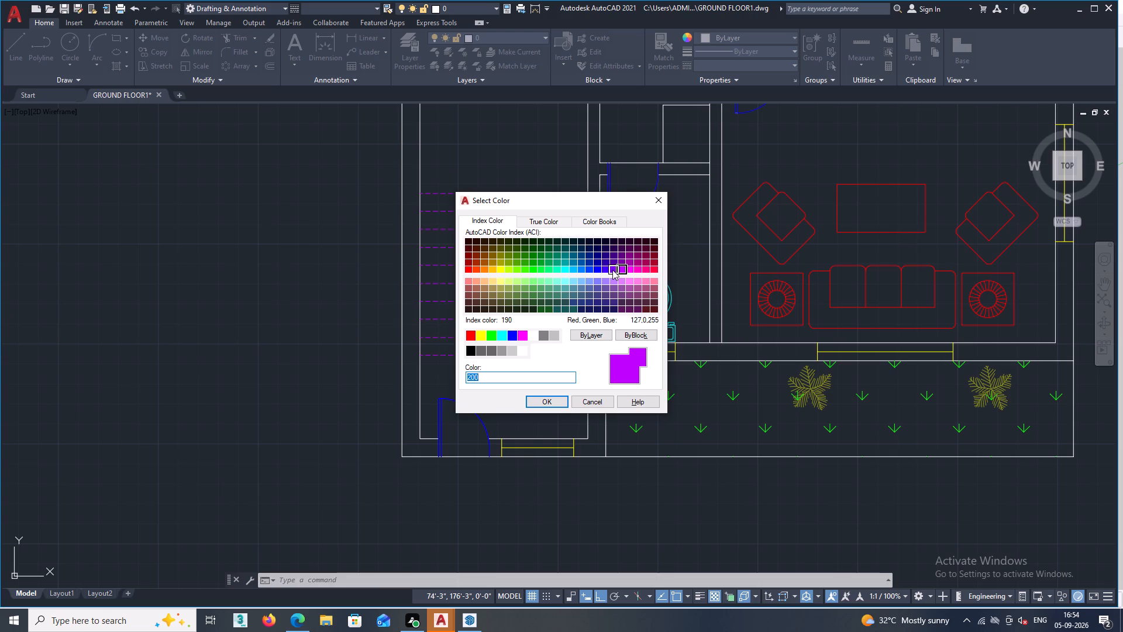
pyautogui.click(612, 270)
pyautogui.click(552, 400)
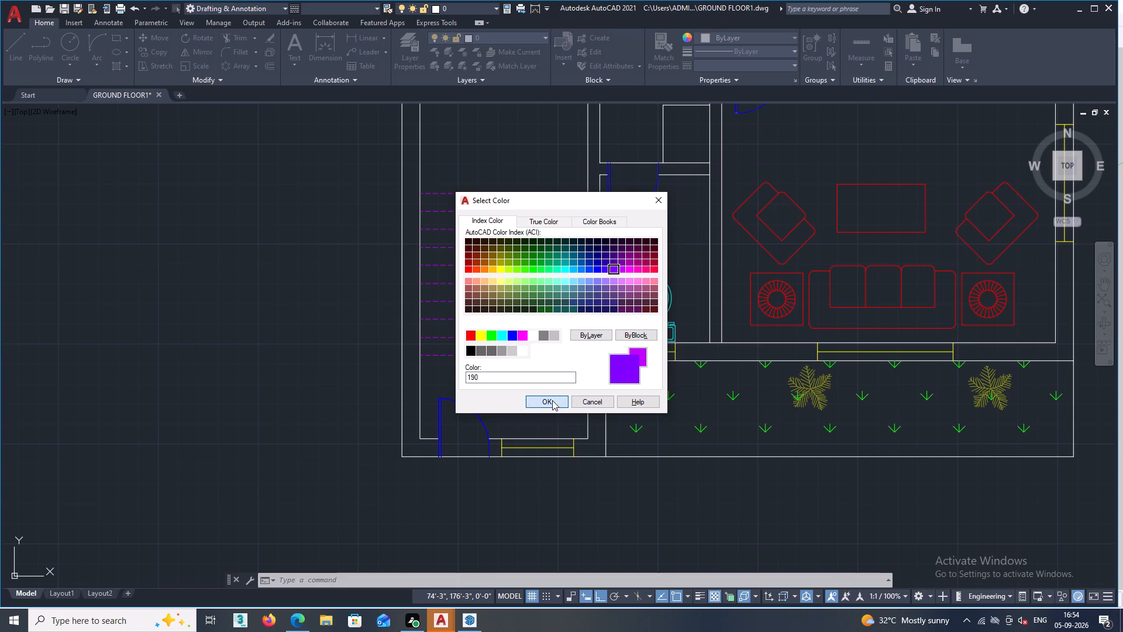
pyautogui.press('Escape')
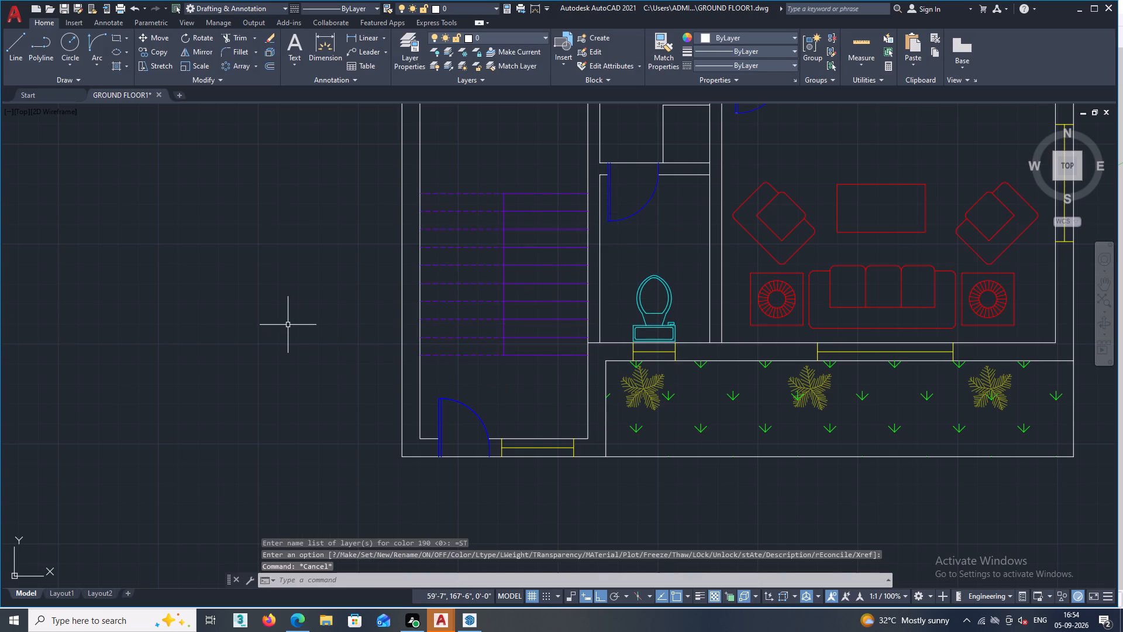
# Select the closely spaced horizontal lines and their long edge line beside the northwest bedroom's east wall and assign them to layer KITCHEN.
pyautogui.scroll(-3, 288, 325)
pyautogui.moveTo(262, 334); pyautogui.dragTo(314, 343, button='middle')
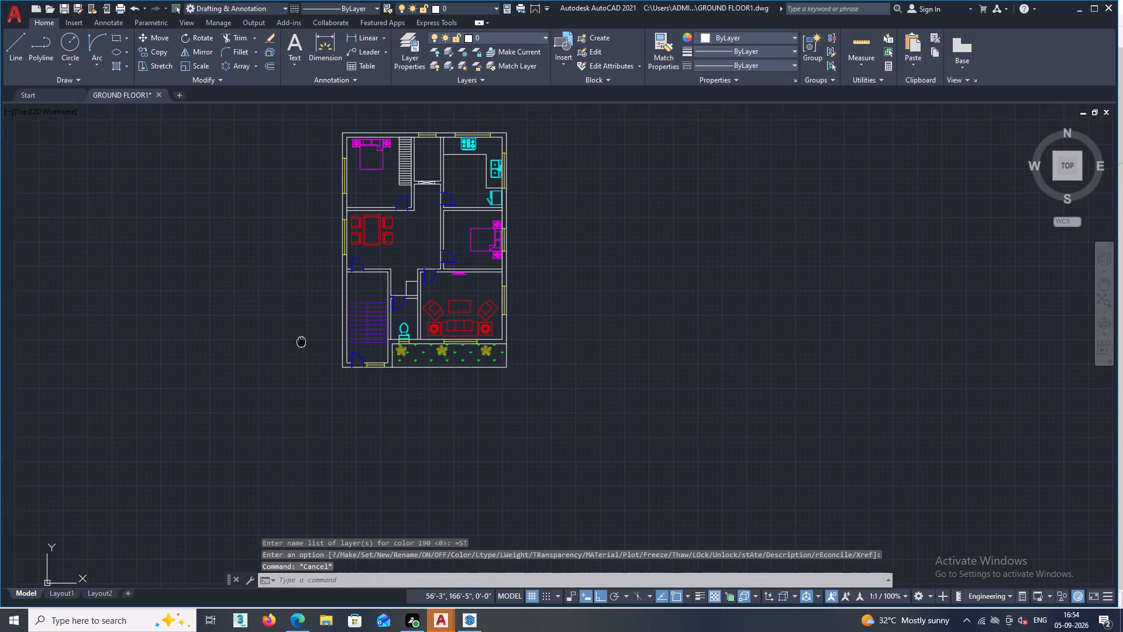
pyautogui.moveTo(314, 343); pyautogui.dragTo(412, 357, button='middle')
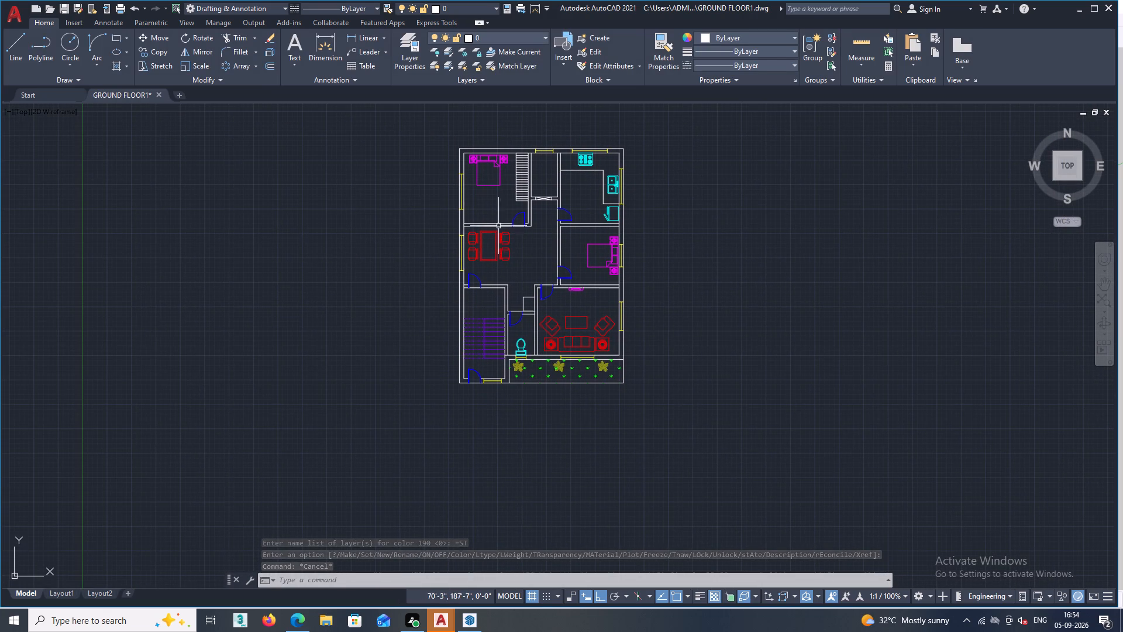
pyautogui.scroll(2, 518, 179)
pyautogui.scroll(2, 520, 102)
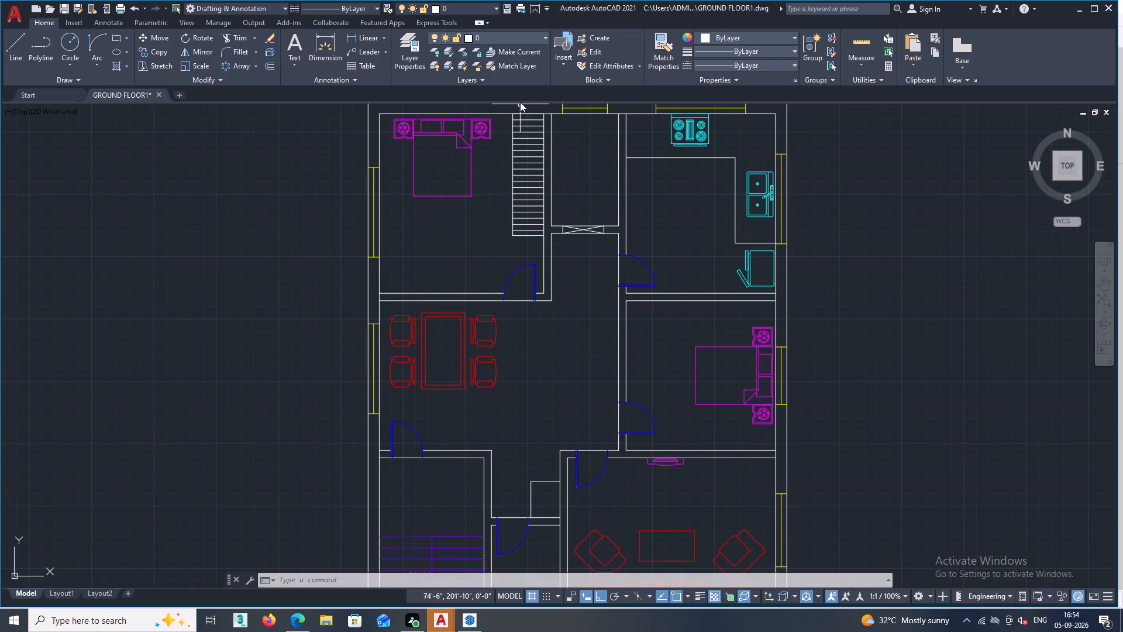
pyautogui.scroll(2, 546, 112)
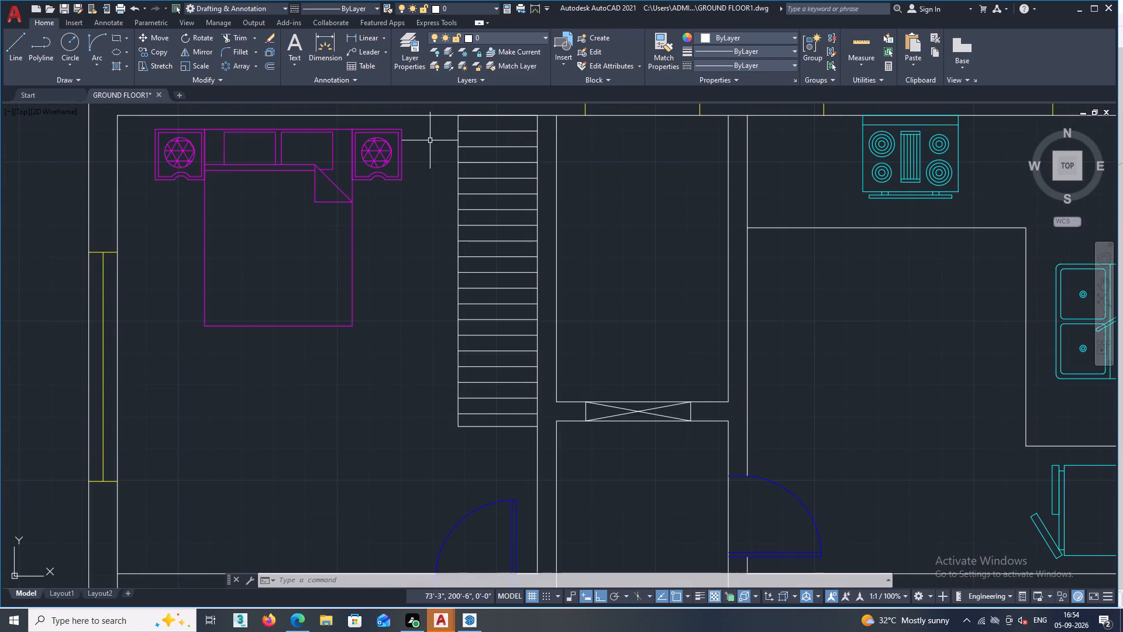
pyautogui.doubleClick(436, 130)
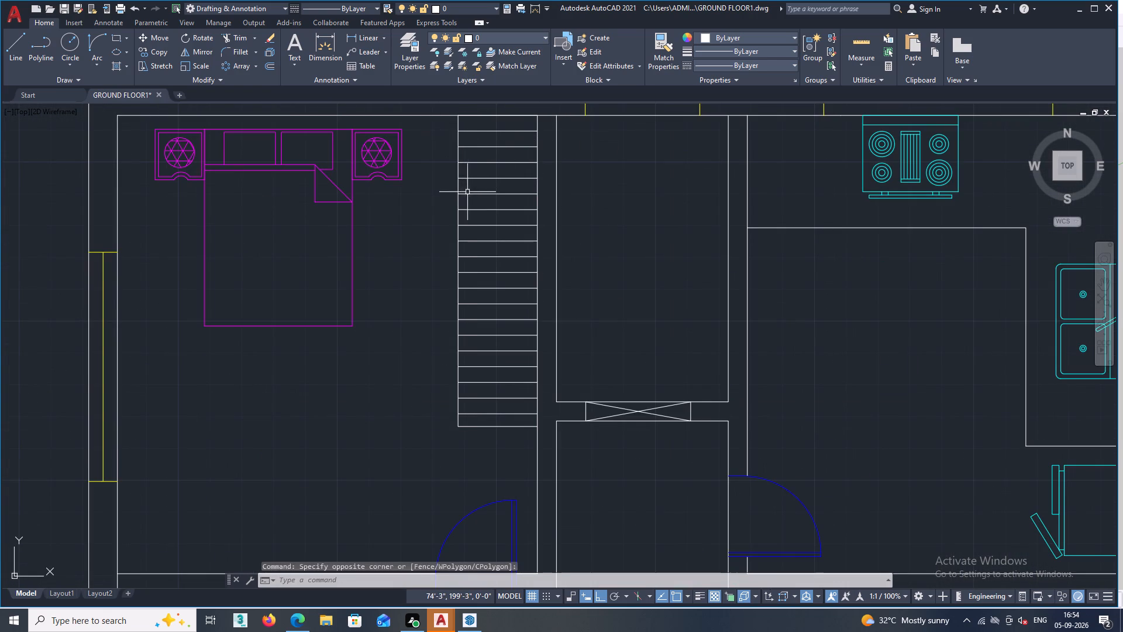
pyautogui.moveTo(430, 132); pyautogui.dragTo(439, 138)
pyautogui.moveTo(464, 167); pyautogui.dragTo(495, 231)
pyautogui.click(495, 231)
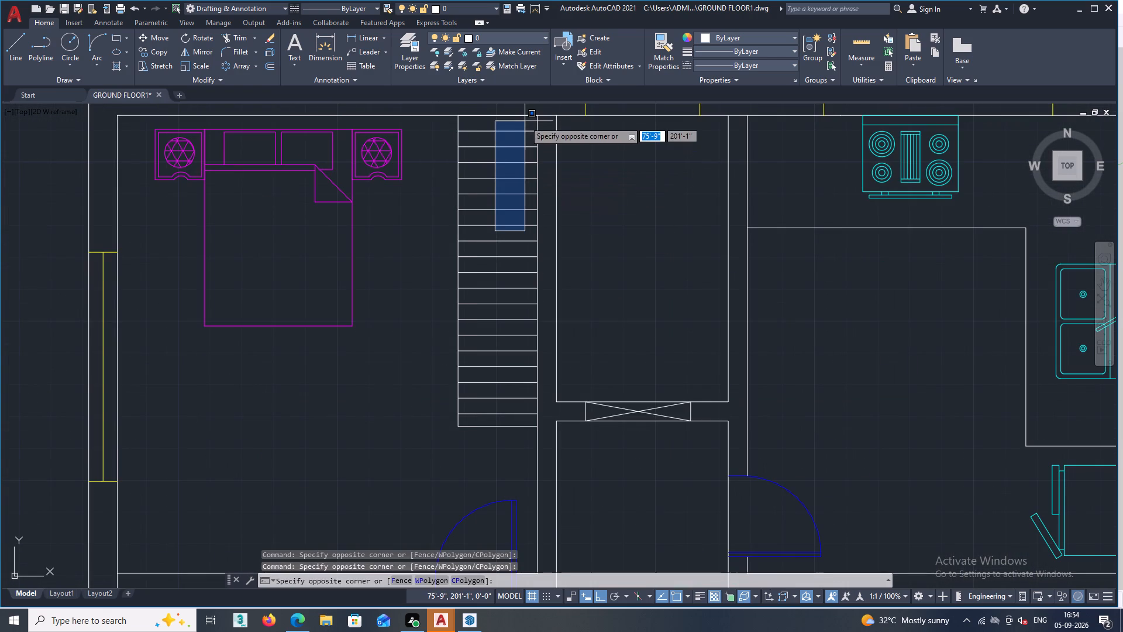
pyautogui.click(527, 125)
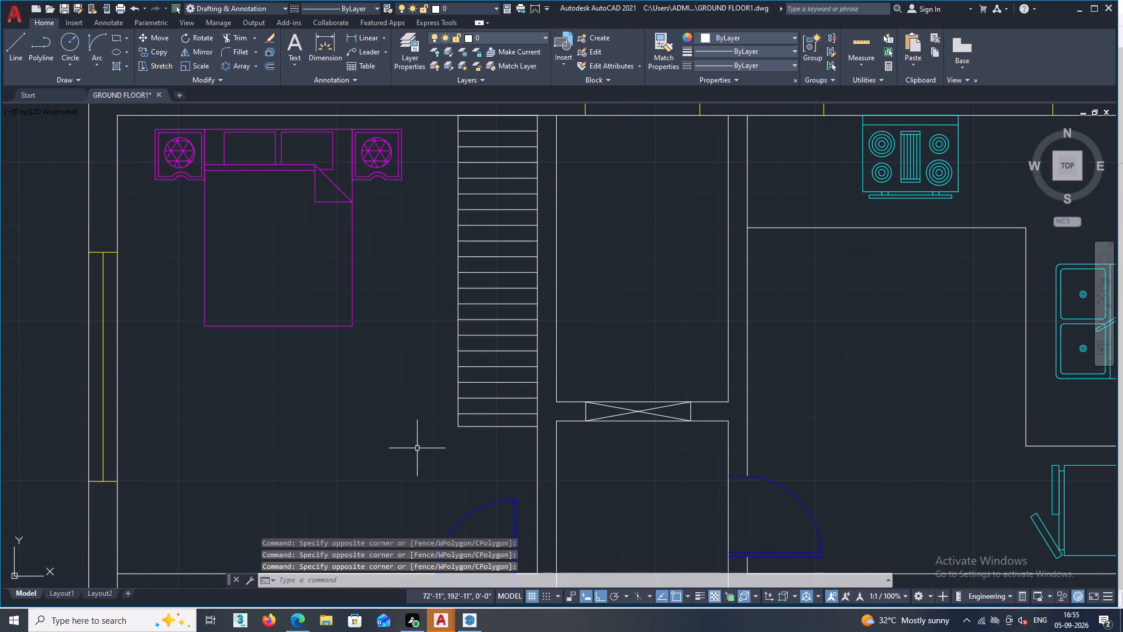
pyautogui.click(504, 125)
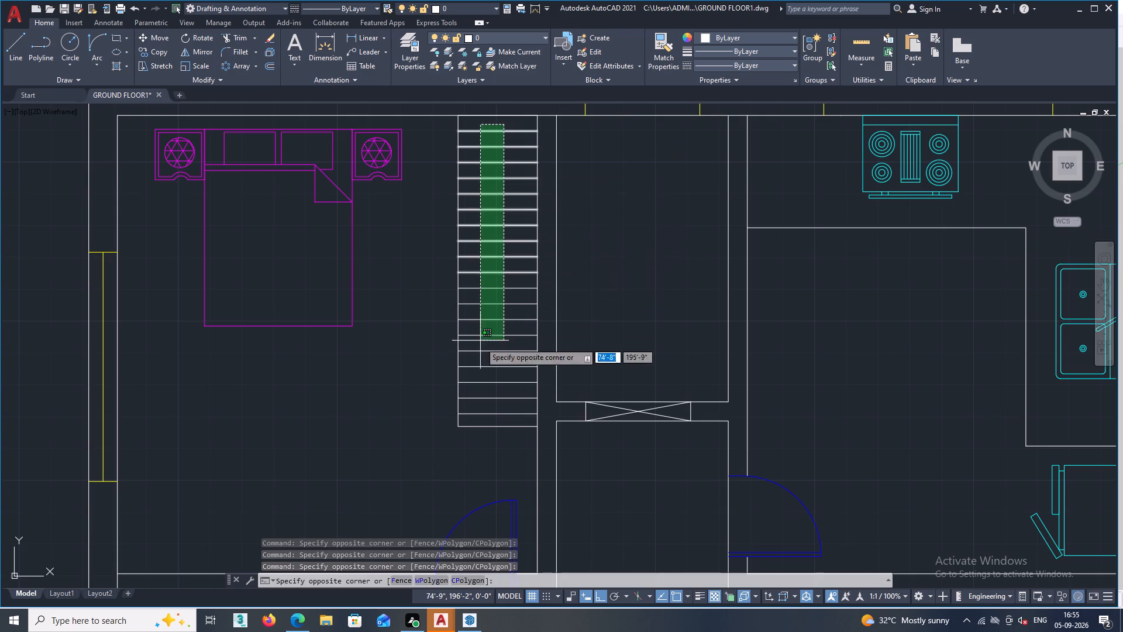
pyautogui.click(447, 445)
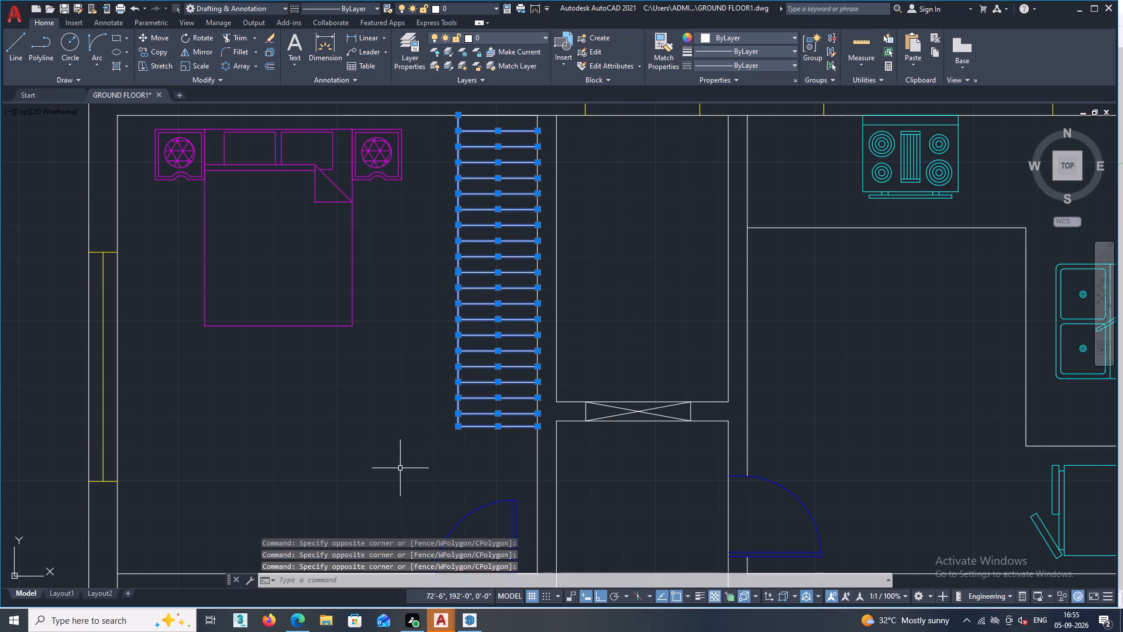
pyautogui.scroll(2, 484, 115)
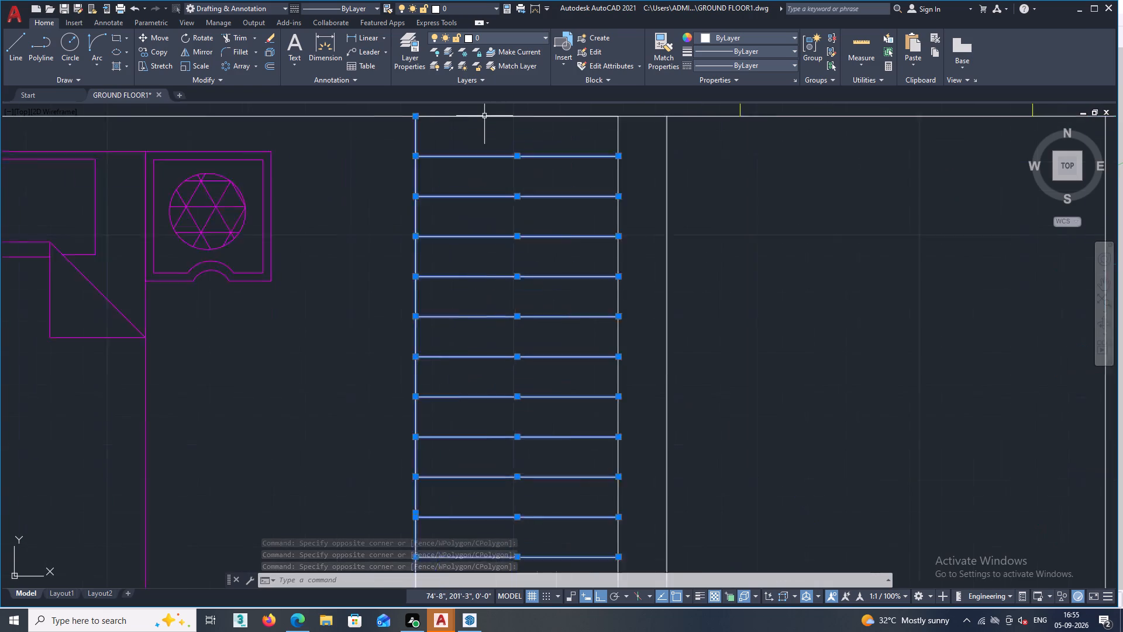
pyautogui.scroll(1, 484, 116)
pyautogui.scroll(-2, 461, 161)
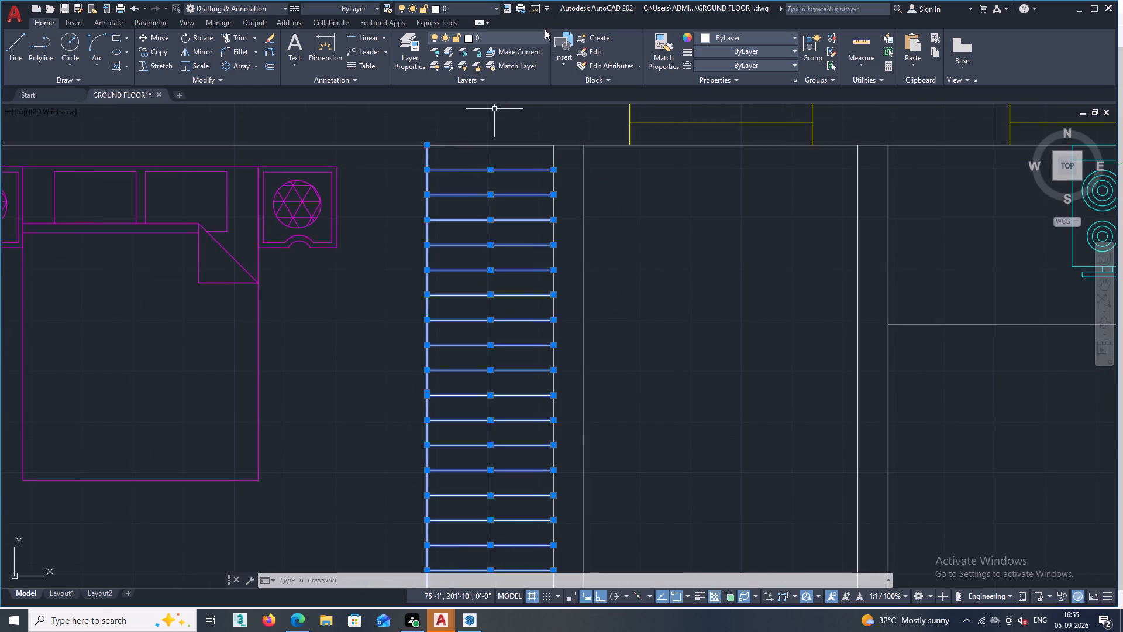
pyautogui.click(545, 37)
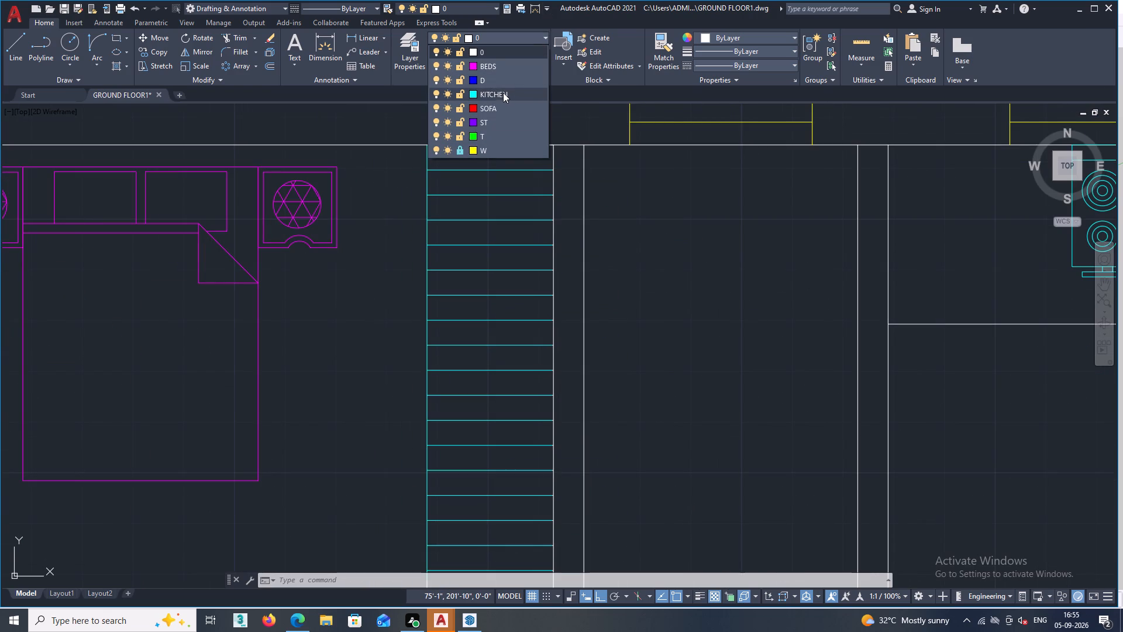
pyautogui.click(502, 94)
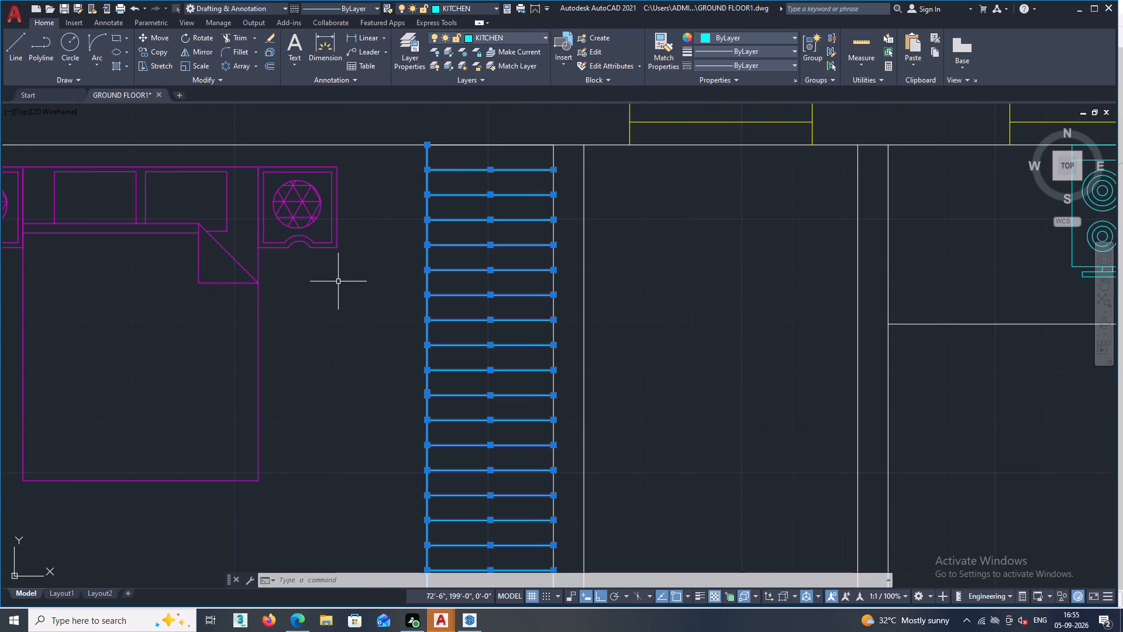
# Clear the selection and review the layer colours across the whole ground floor plan.
pyautogui.press('Escape')
pyautogui.scroll(-4, 338, 281)
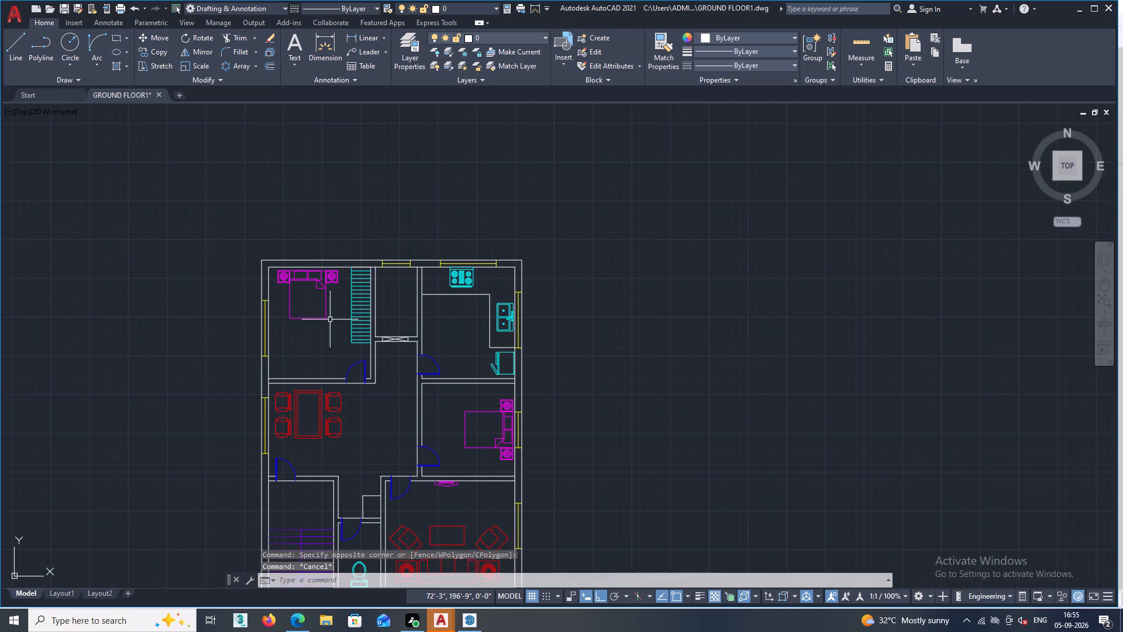
pyautogui.moveTo(317, 351); pyautogui.dragTo(574, 225, button='middle')
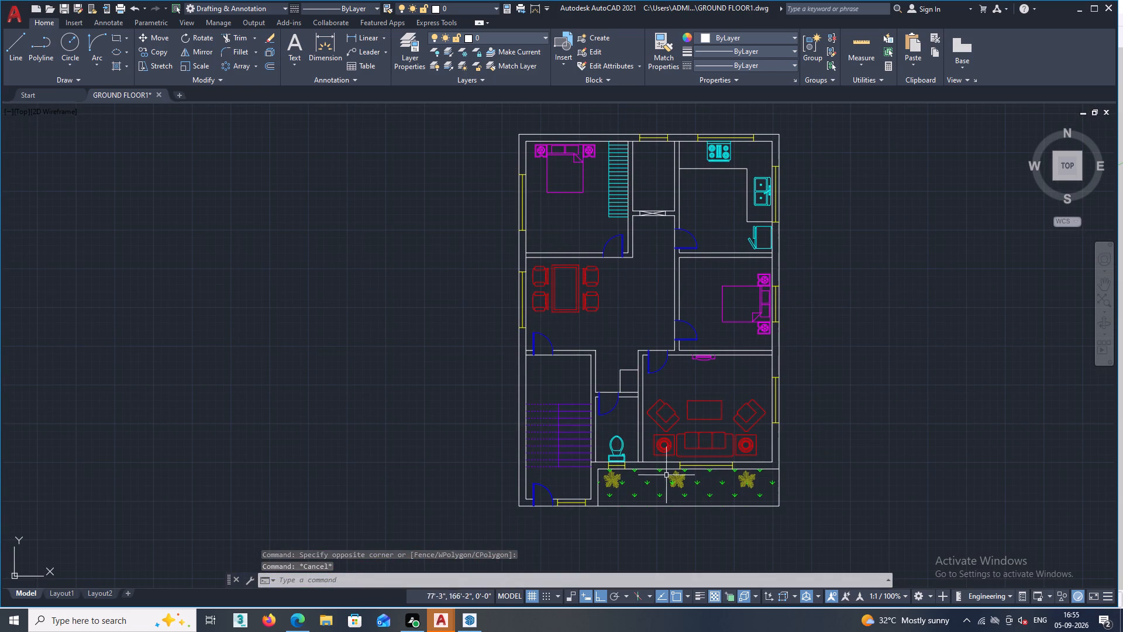
pyautogui.moveTo(716, 390); pyautogui.dragTo(702, 397, button='middle')
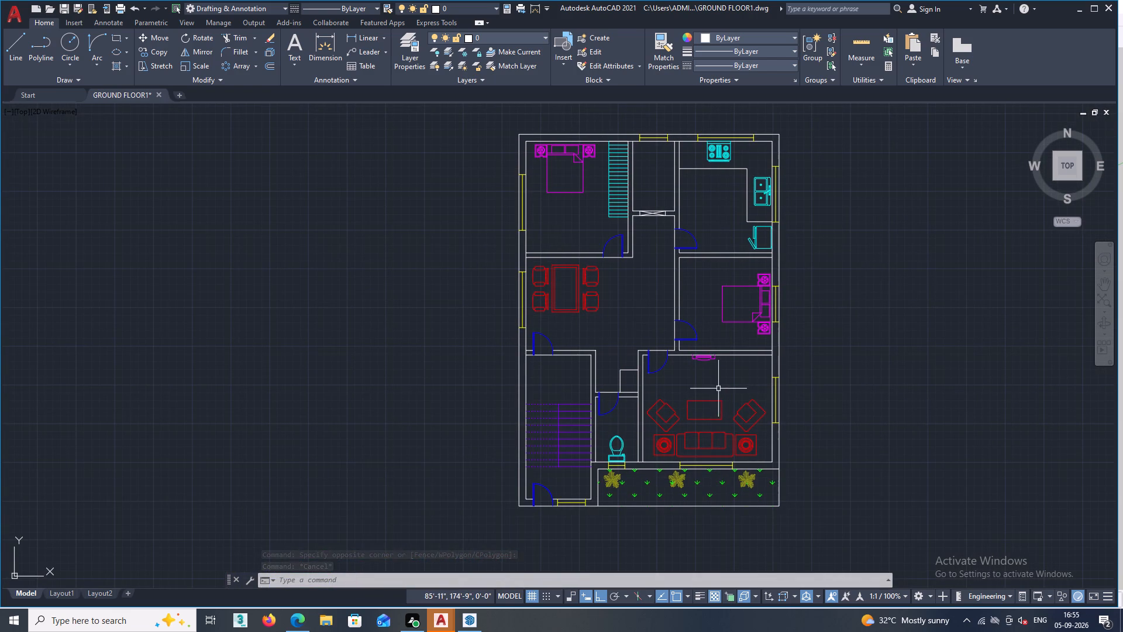
pyautogui.moveTo(702, 397); pyautogui.dragTo(595, 397, button='middle')
pyautogui.scroll(1, 540, 341)
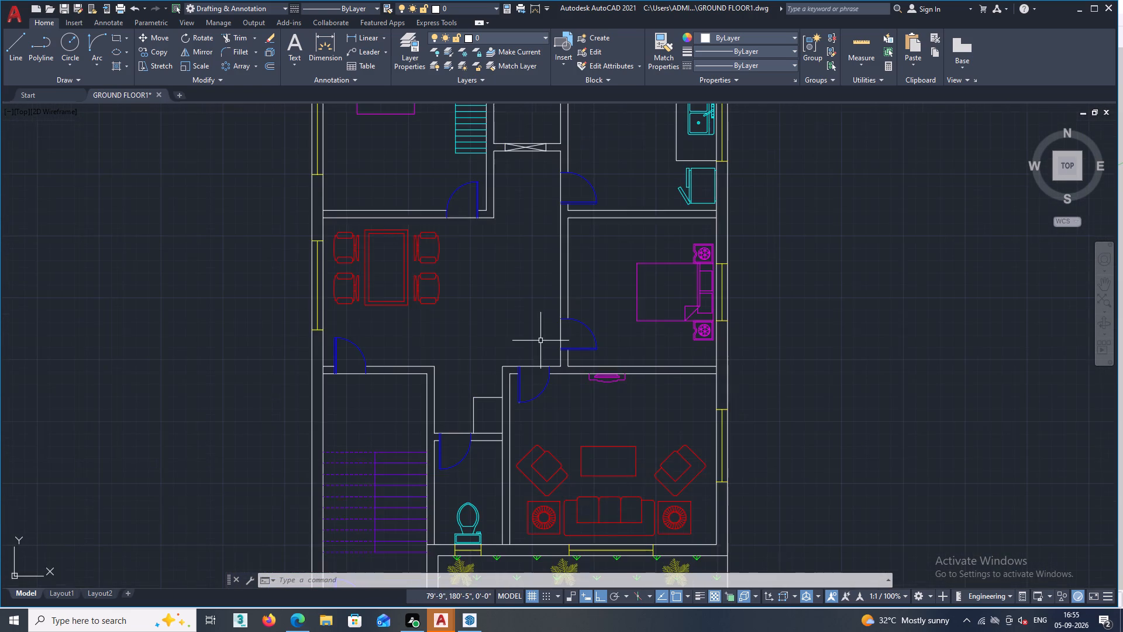
pyautogui.scroll(-1, 552, 309)
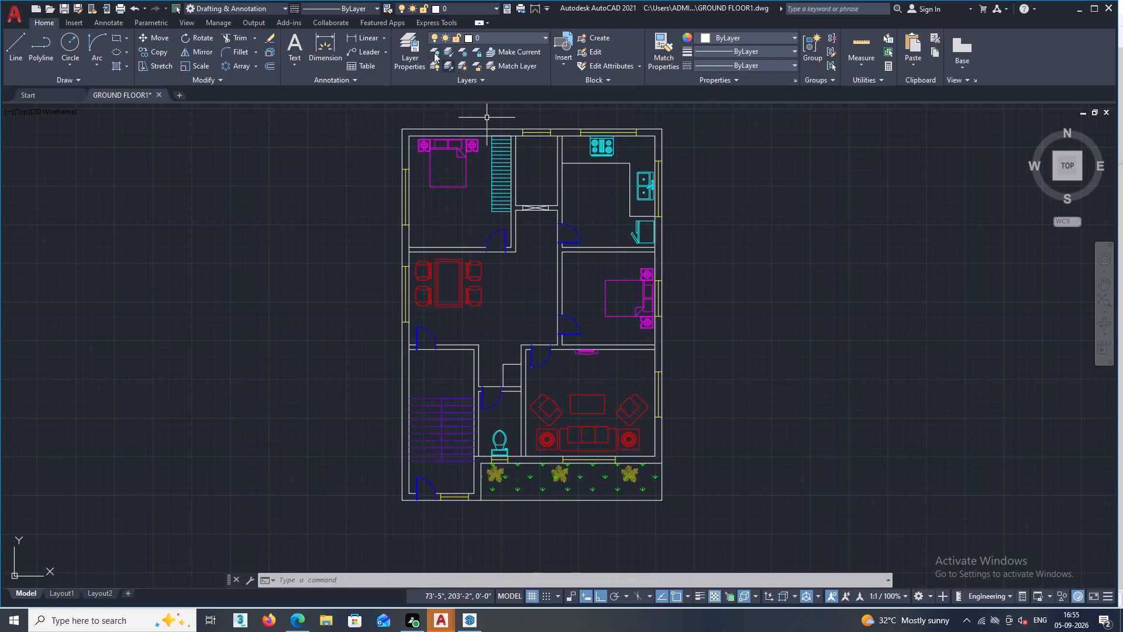
# Start a hatch with the ANSI31 pattern and fill the three north exterior wall segments, including both corners.
pyautogui.write('H')
pyautogui.press('space')
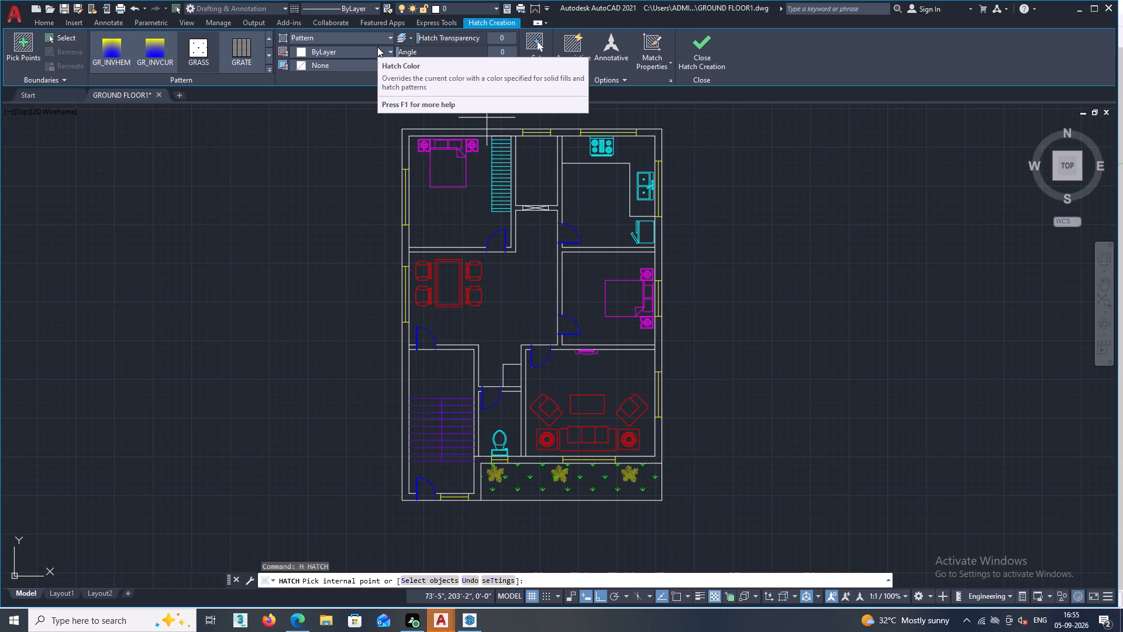
pyautogui.doubleClick(266, 69)
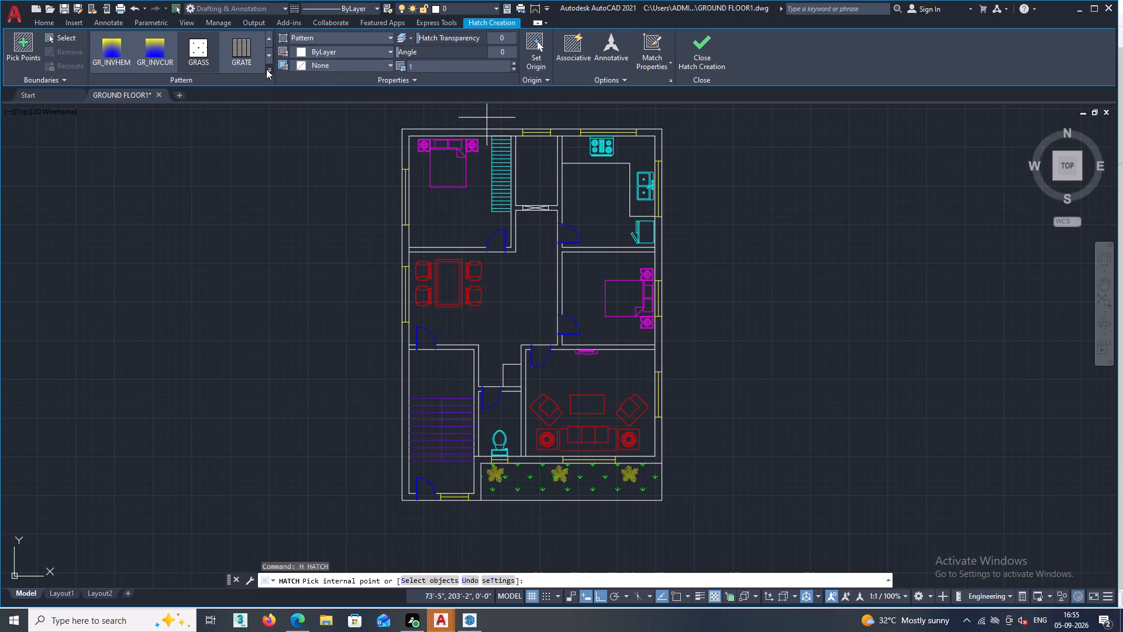
pyautogui.scroll(5, 246, 47)
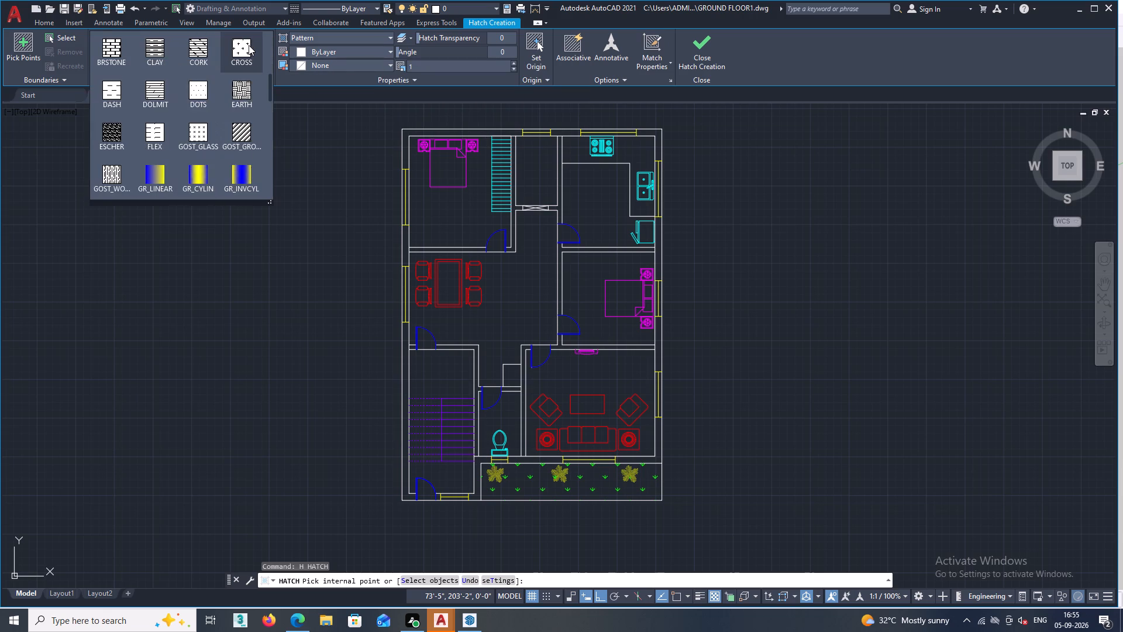
pyautogui.scroll(9, 243, 88)
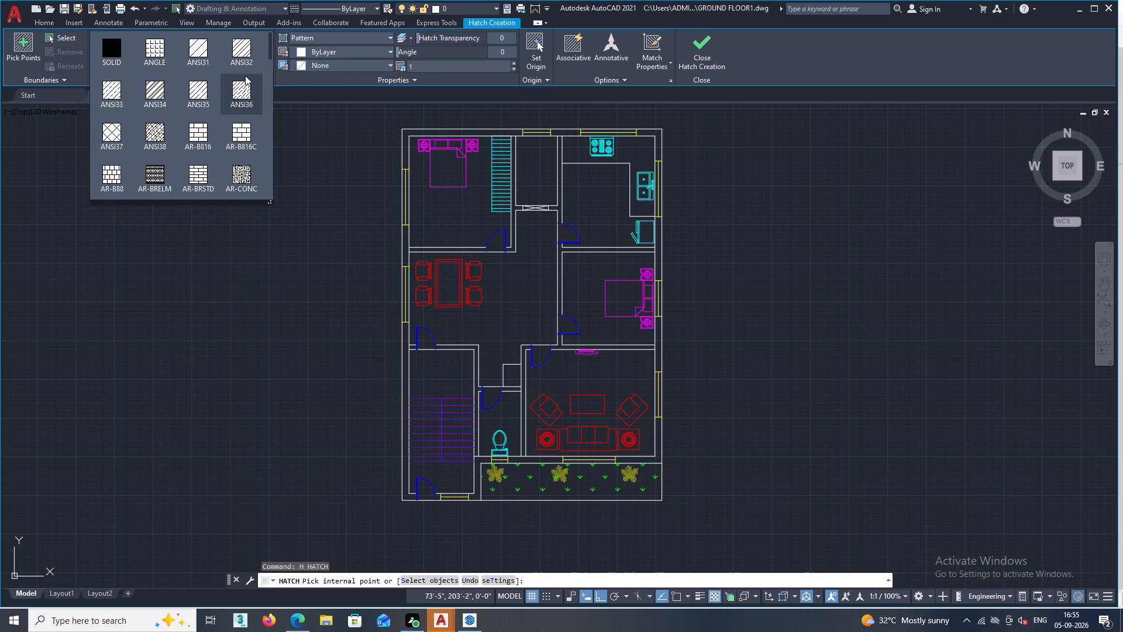
pyautogui.scroll(2, 241, 74)
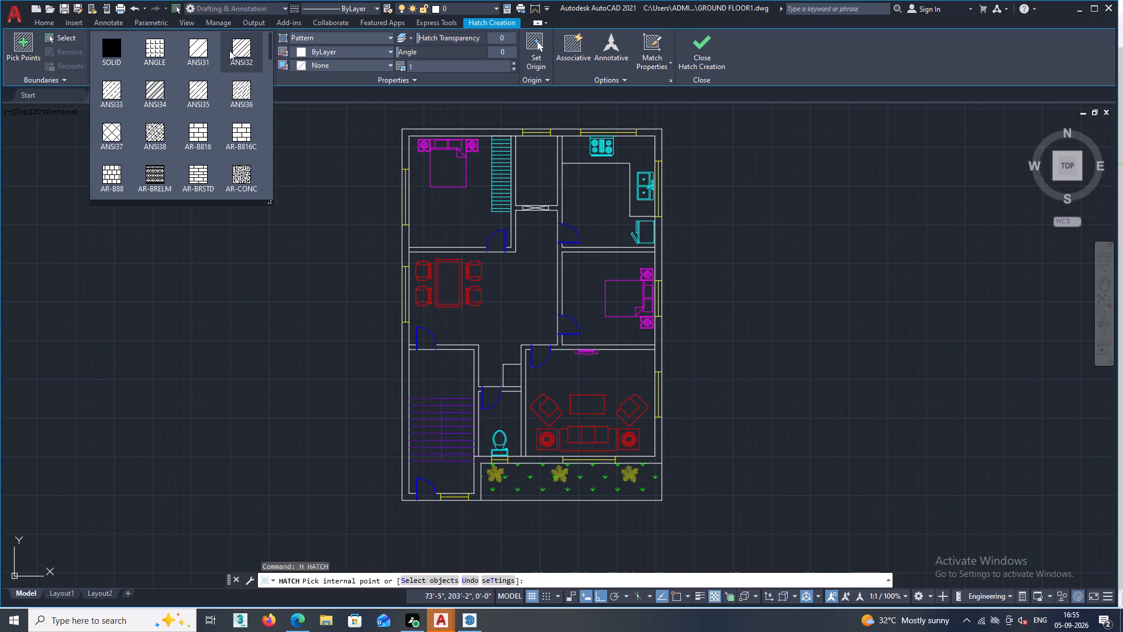
pyautogui.scroll(3, 209, 40)
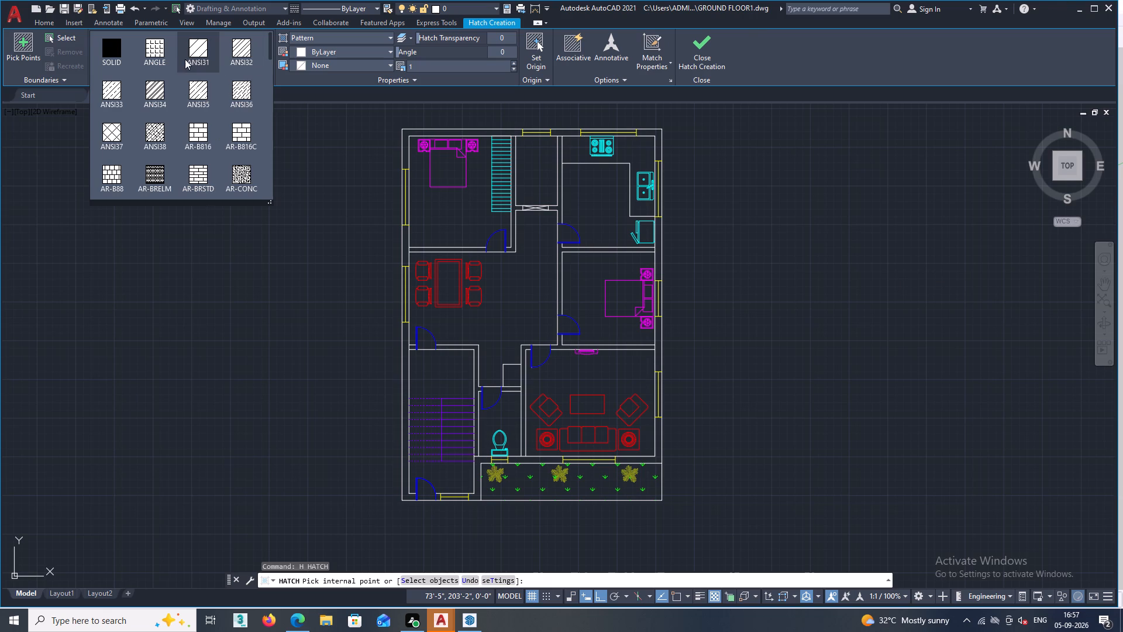
pyautogui.doubleClick(202, 55)
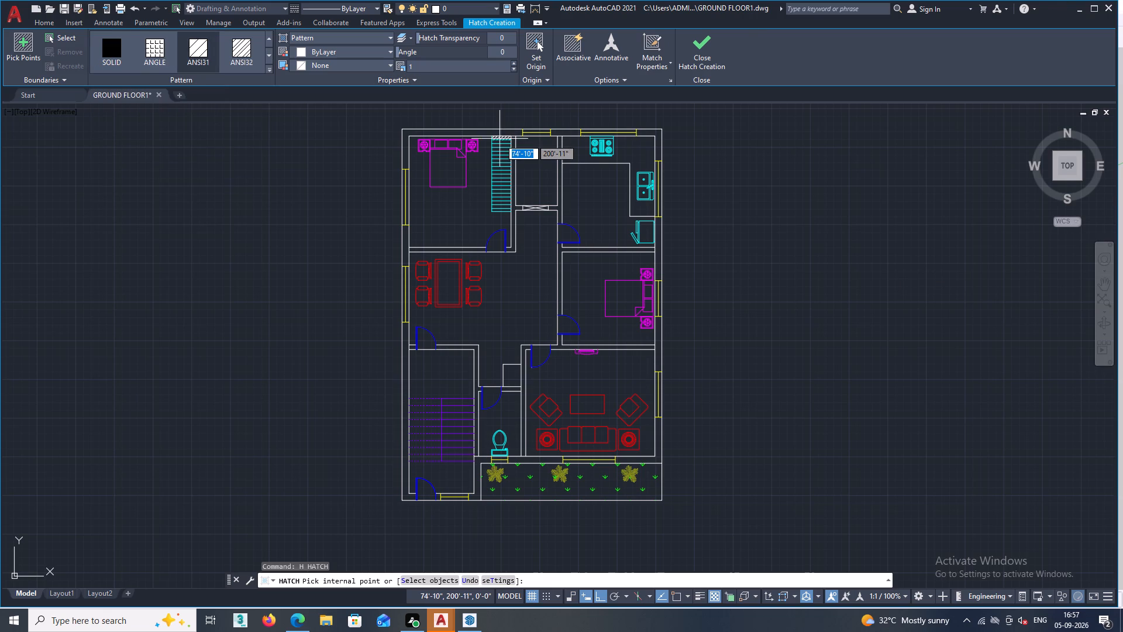
pyautogui.scroll(3, 500, 139)
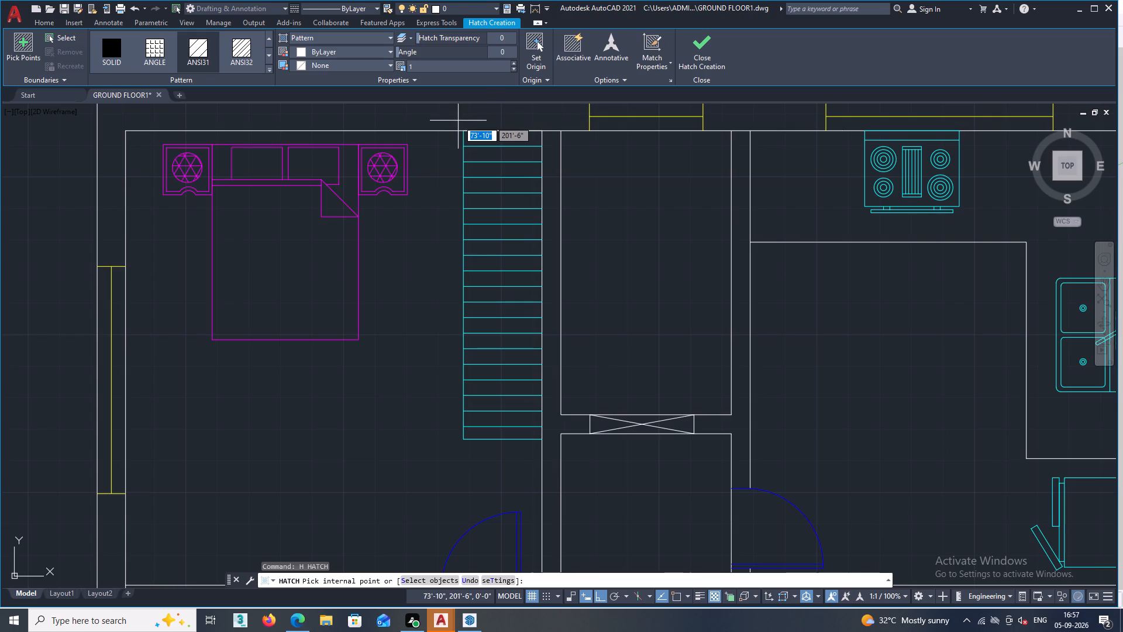
pyautogui.scroll(-3, 458, 121)
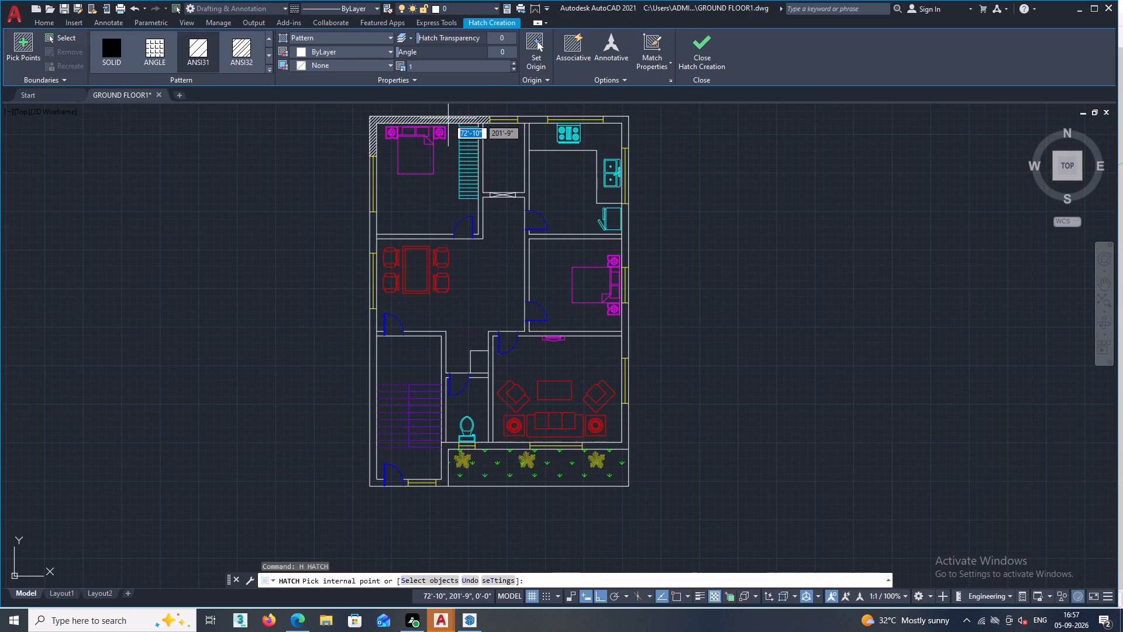
pyautogui.click(448, 118)
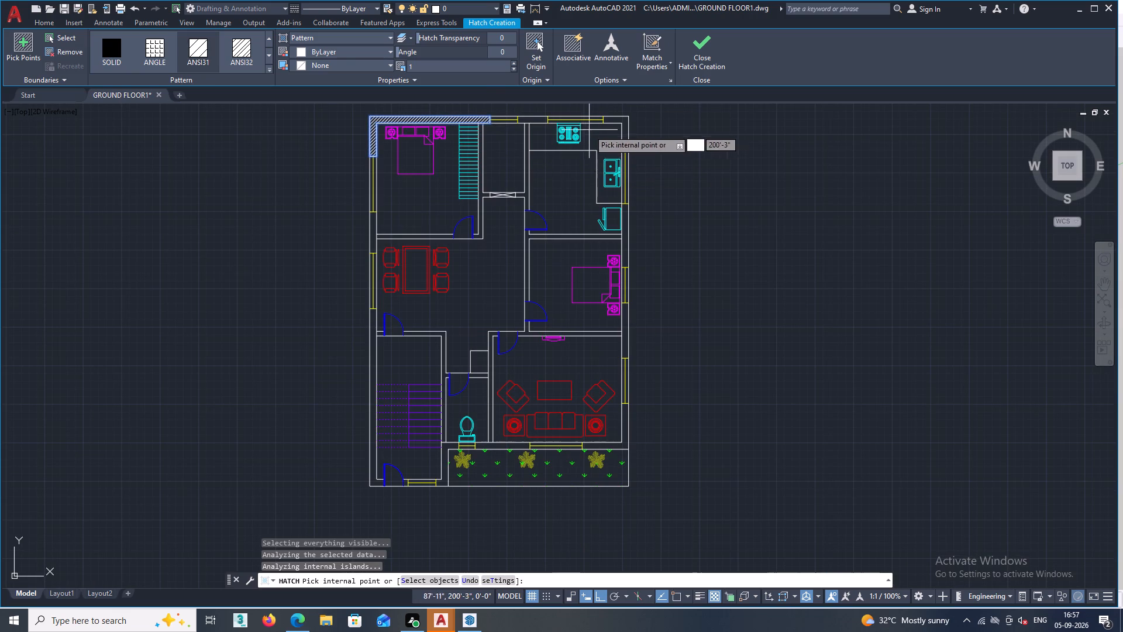
pyautogui.click(612, 120)
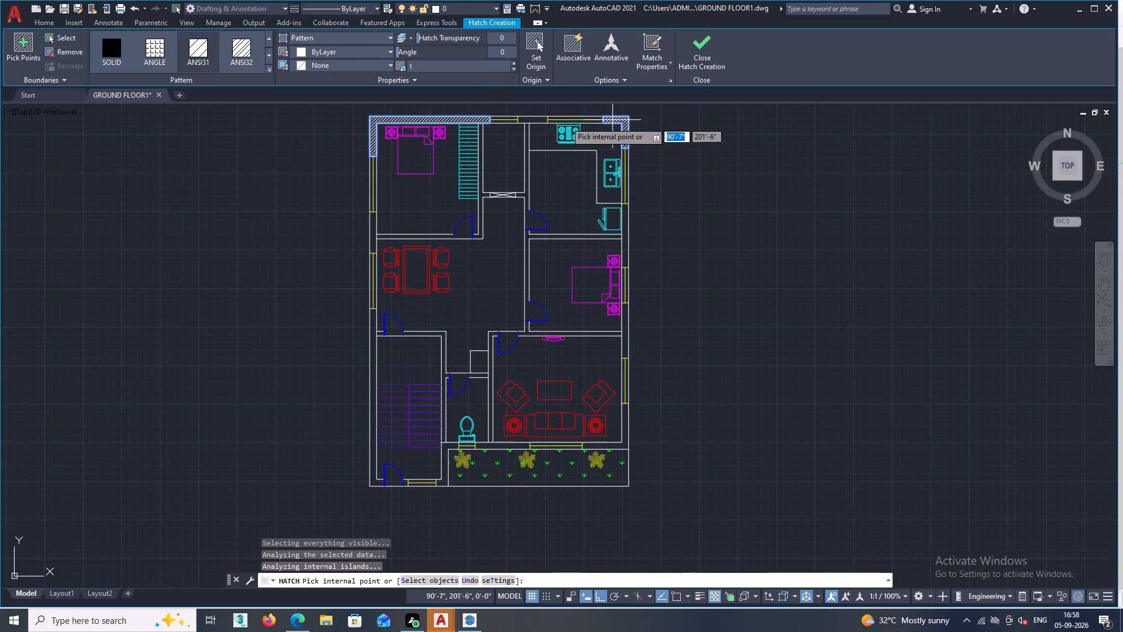
pyautogui.click(528, 118)
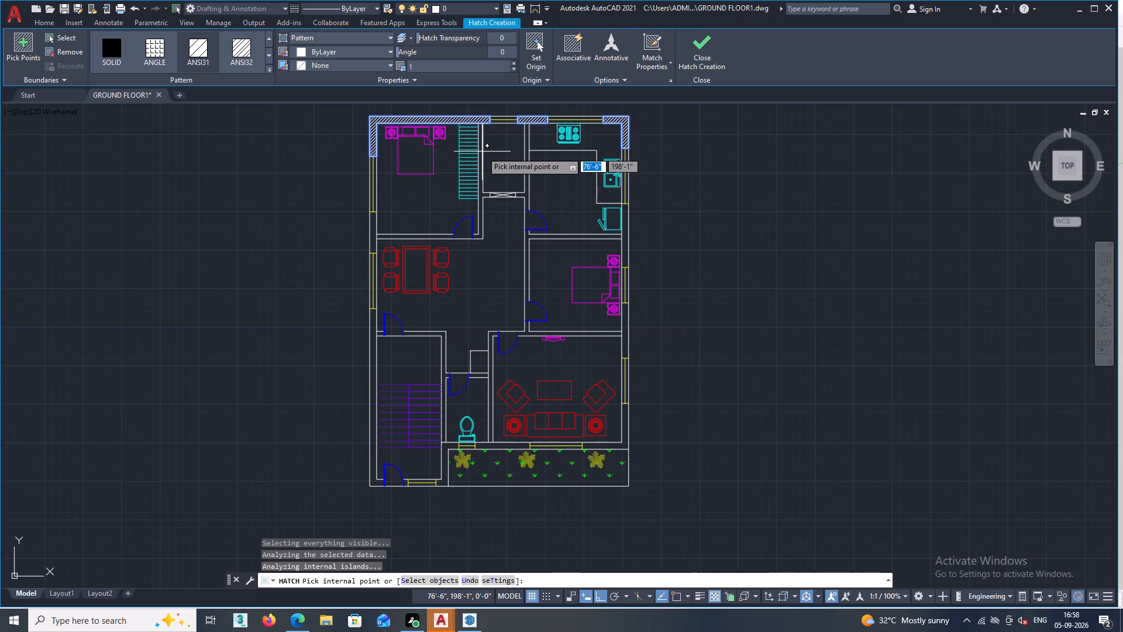
# Add the northwest bedroom's east wall and the two remaining west exterior wall segments to the ANSI31 hatch.
pyautogui.click(480, 189)
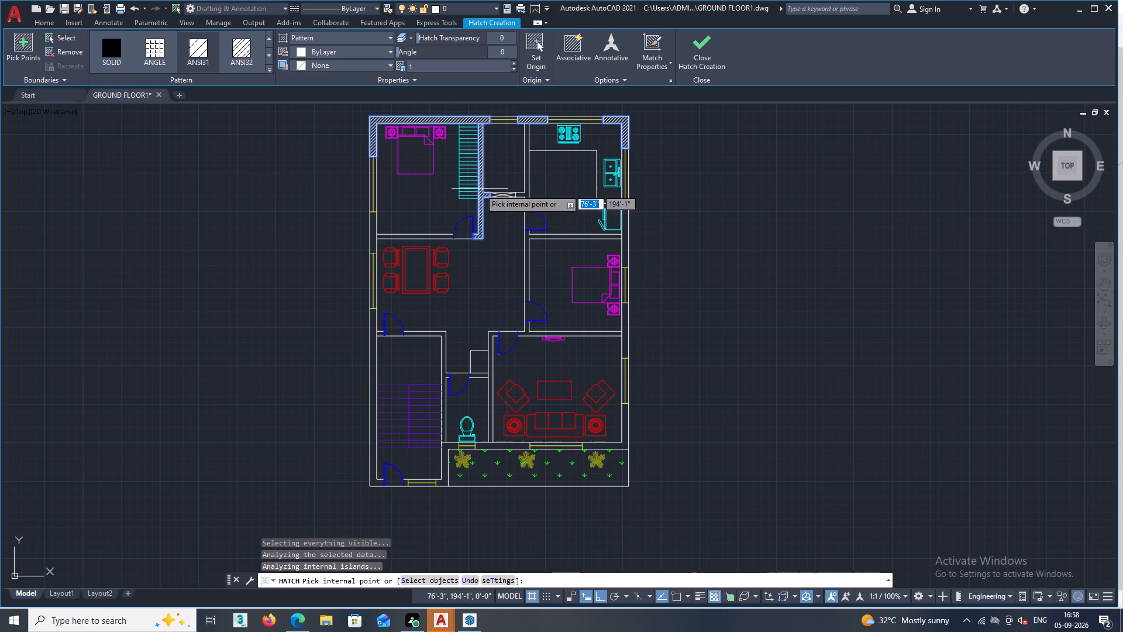
pyautogui.click(373, 235)
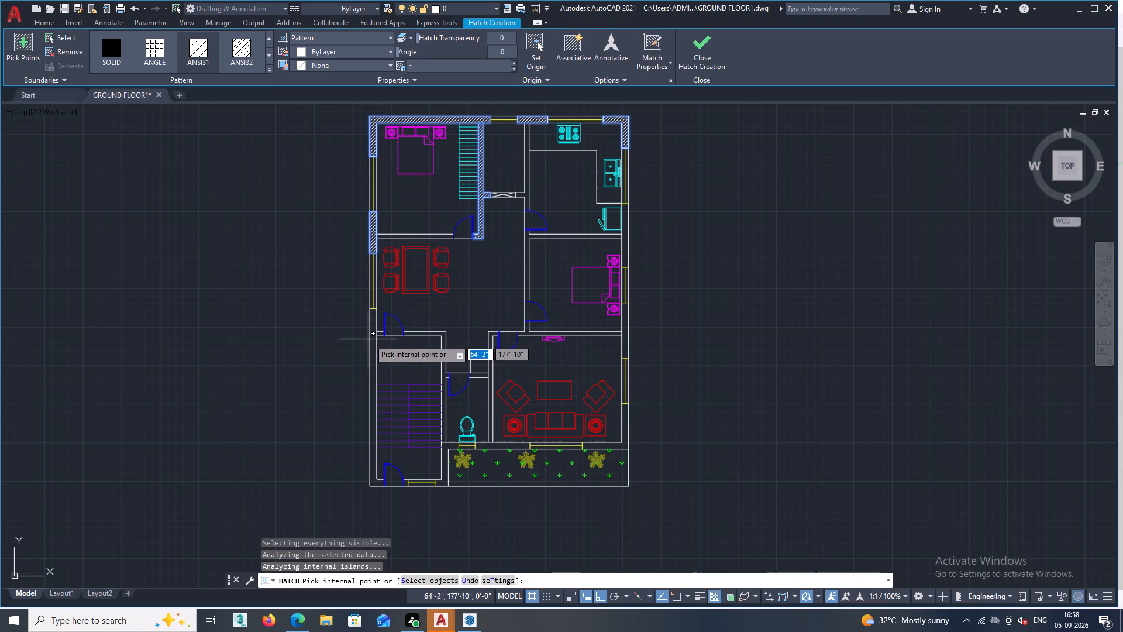
pyautogui.click(371, 339)
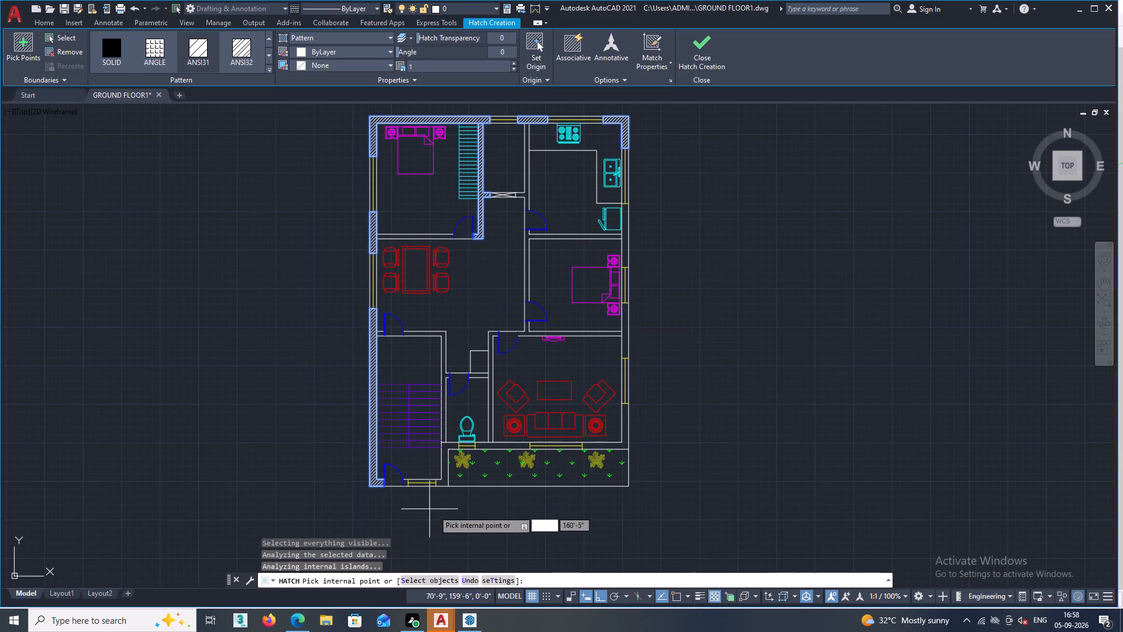
# Hatch the walls enclosing the staircase and toilet, including the south wall segment between the toilet and living room windows.
pyautogui.click(445, 478)
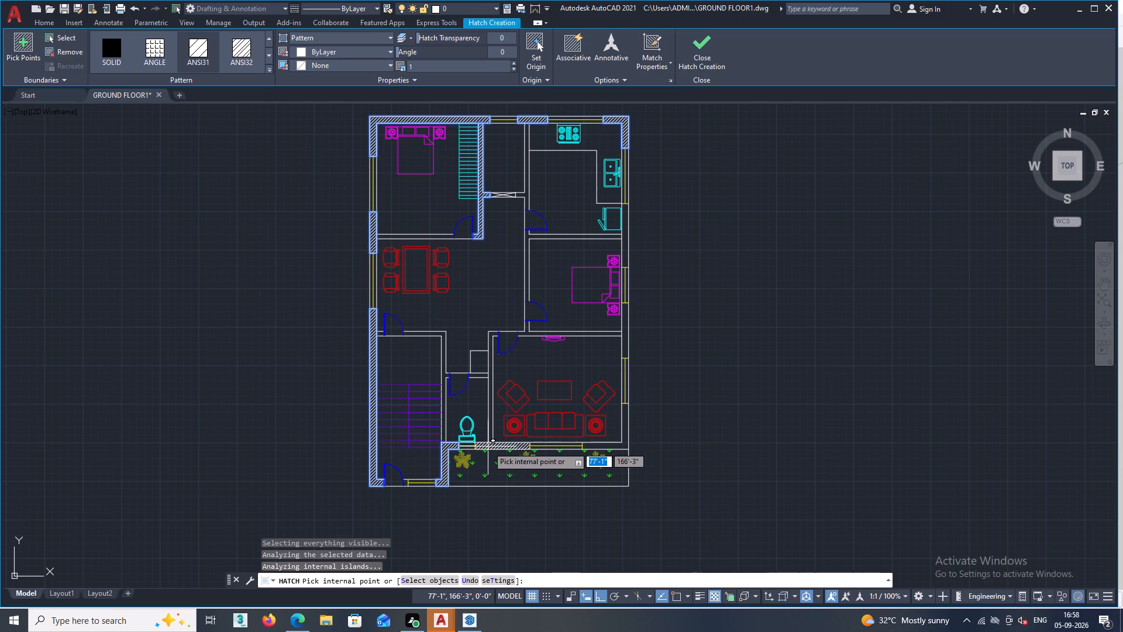
pyautogui.click(488, 446)
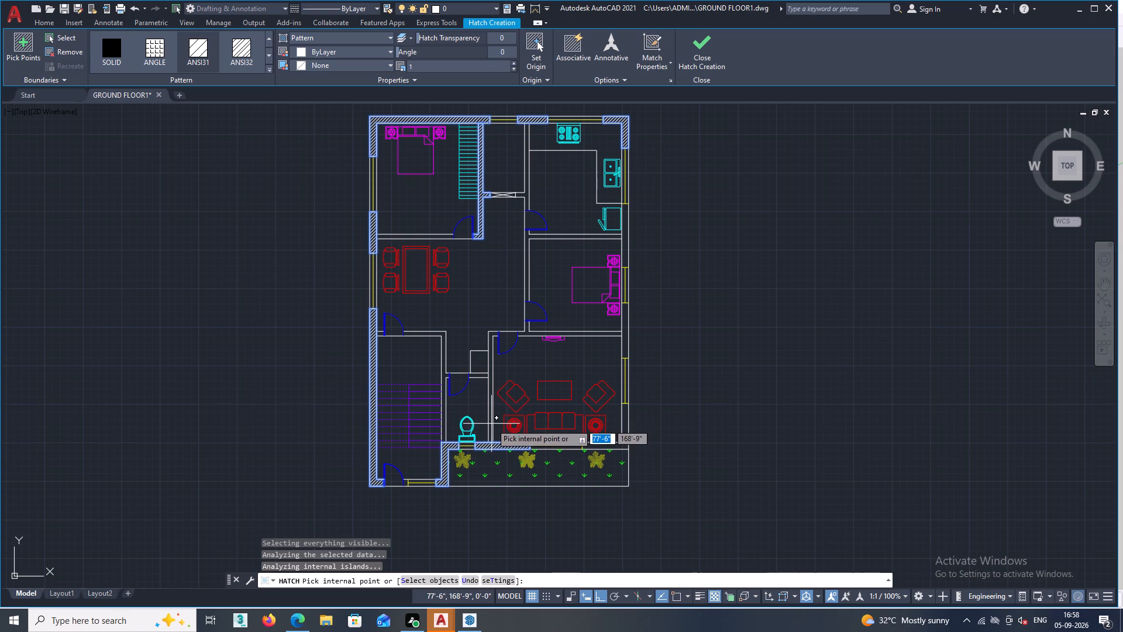
pyautogui.click(491, 412)
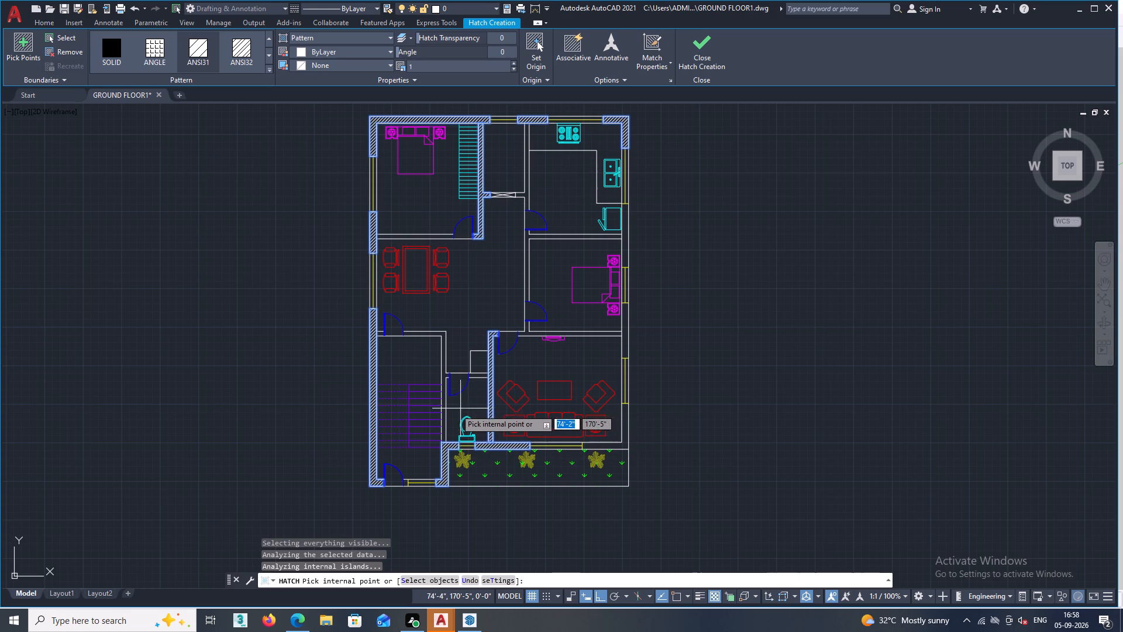
pyautogui.click(445, 398)
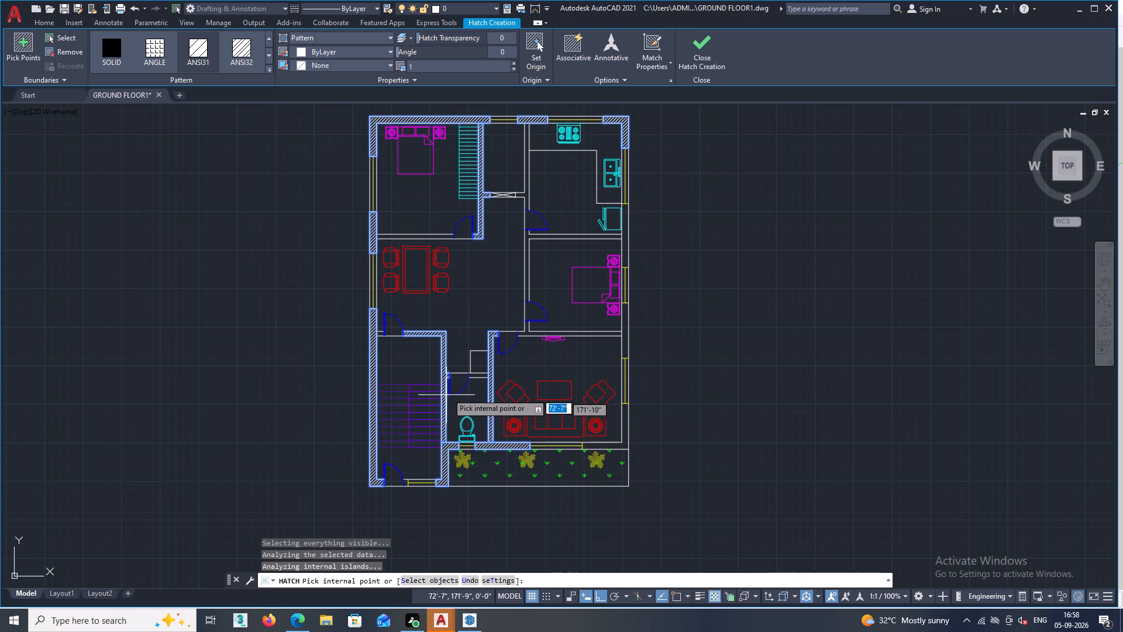
pyautogui.doubleClick(479, 375)
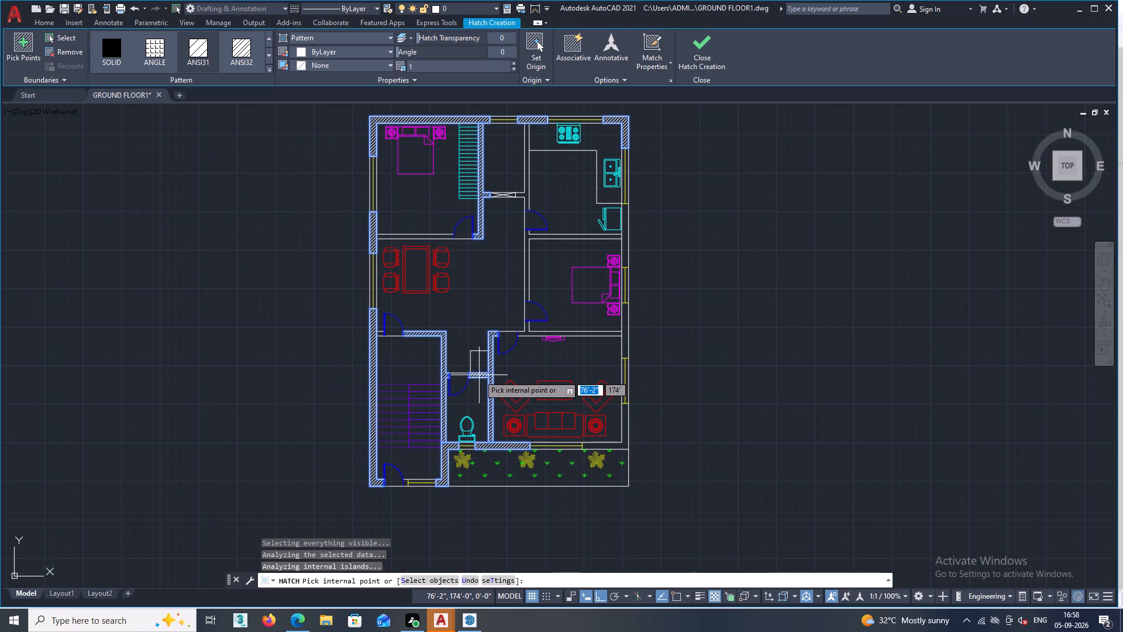
# Hatch the remaining east exterior wall segments and the partition walls around the east bedroom, kitchen and northwest bedroom.
pyautogui.click(623, 428)
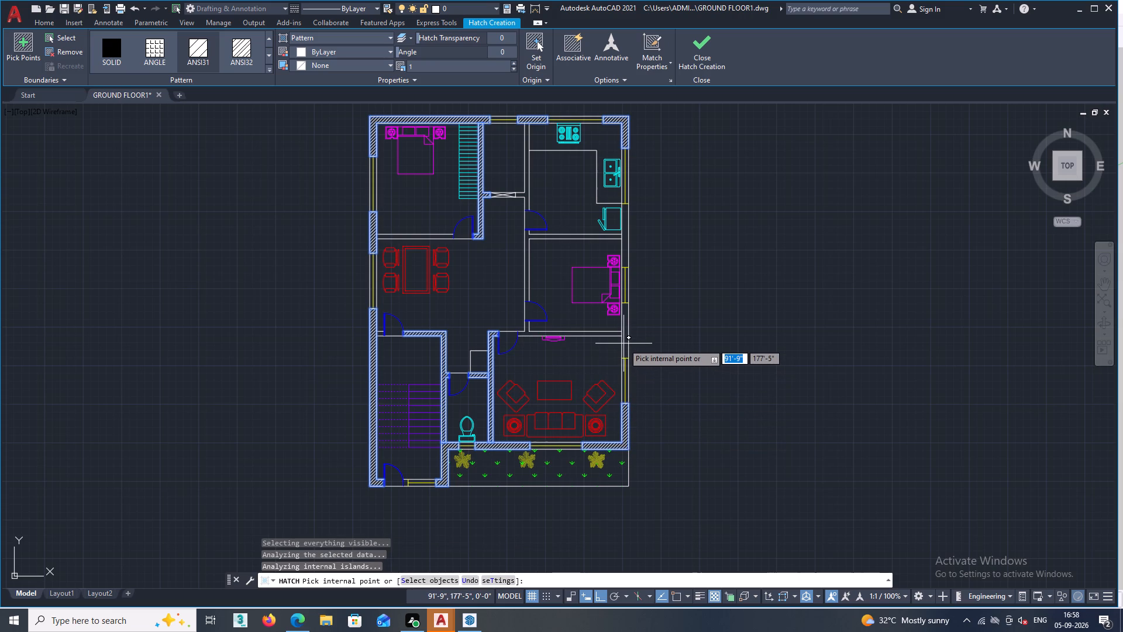
pyautogui.doubleClick(626, 344)
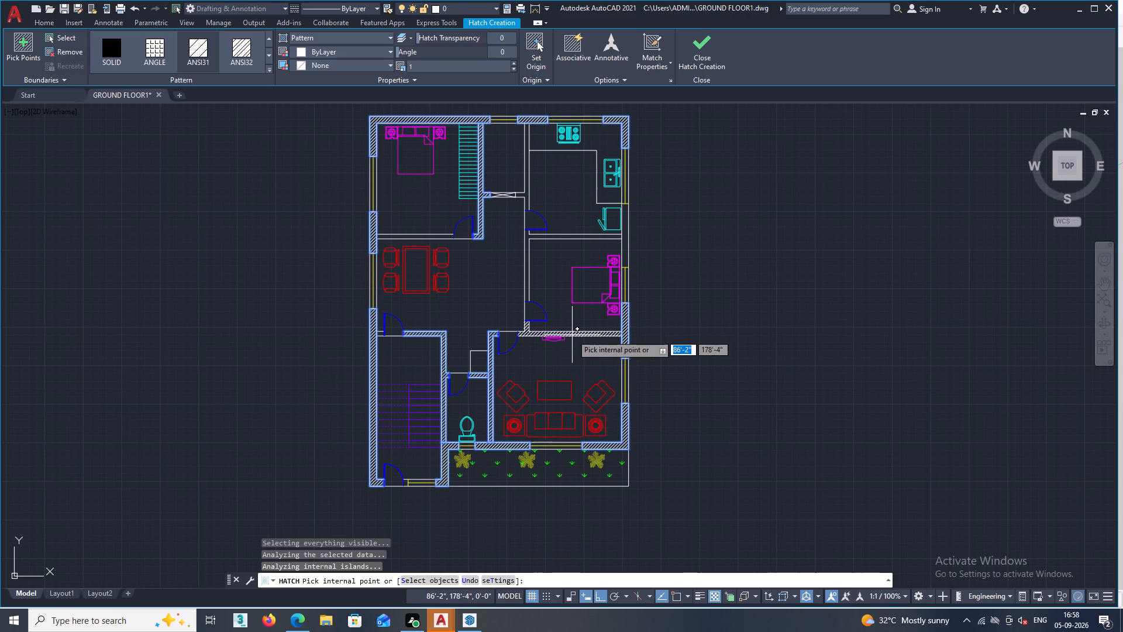
pyautogui.click(572, 335)
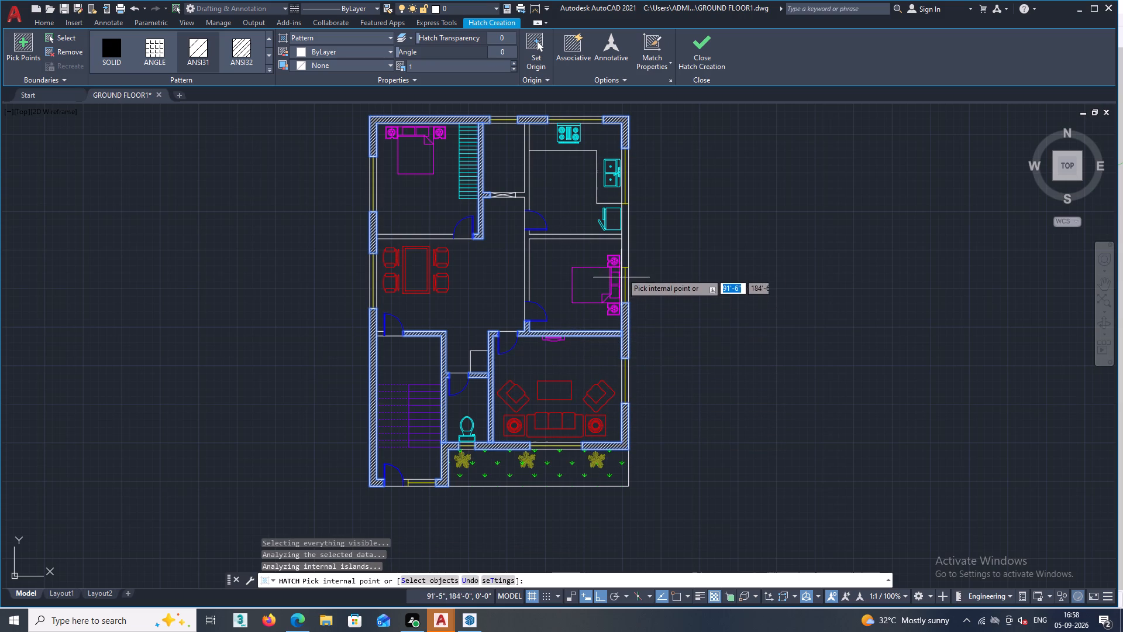
pyautogui.click(625, 254)
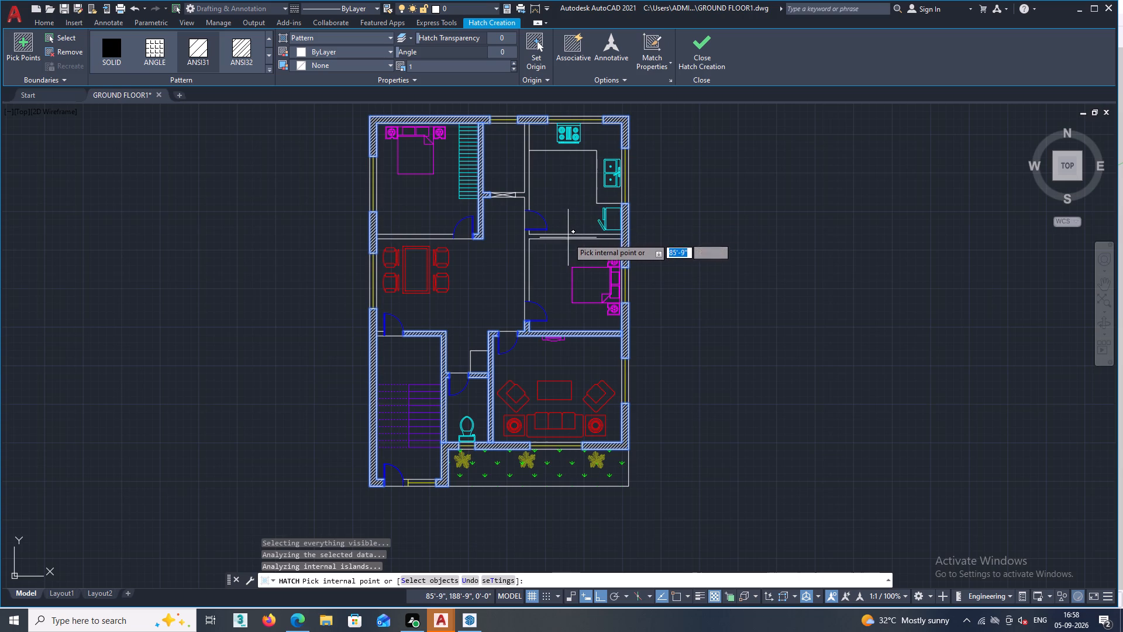
pyautogui.click(567, 238)
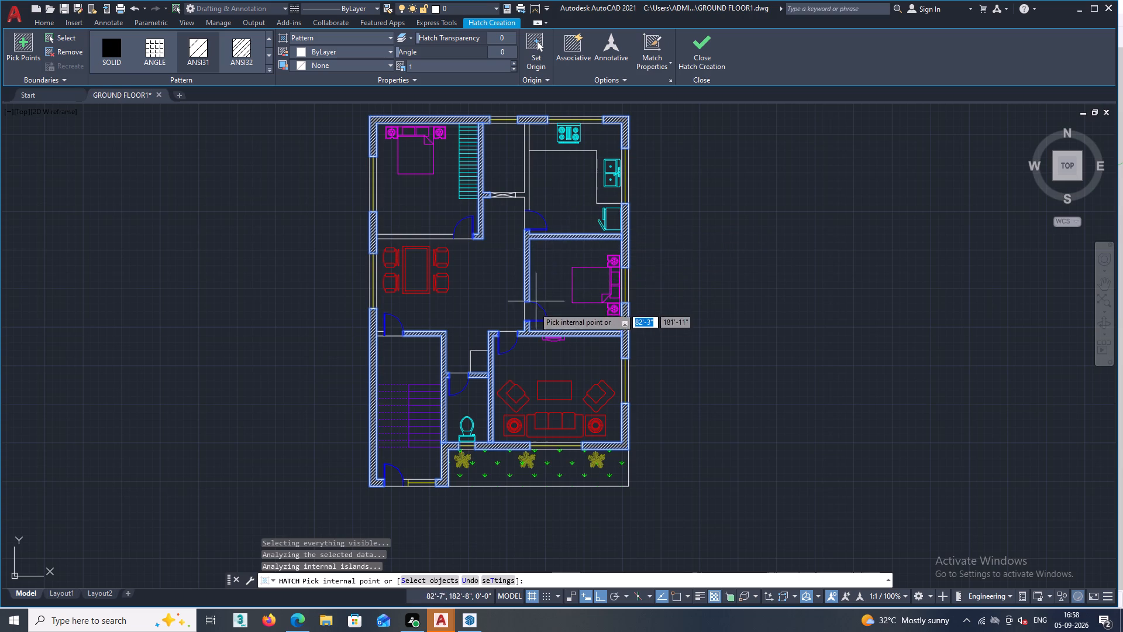
pyautogui.click(440, 237)
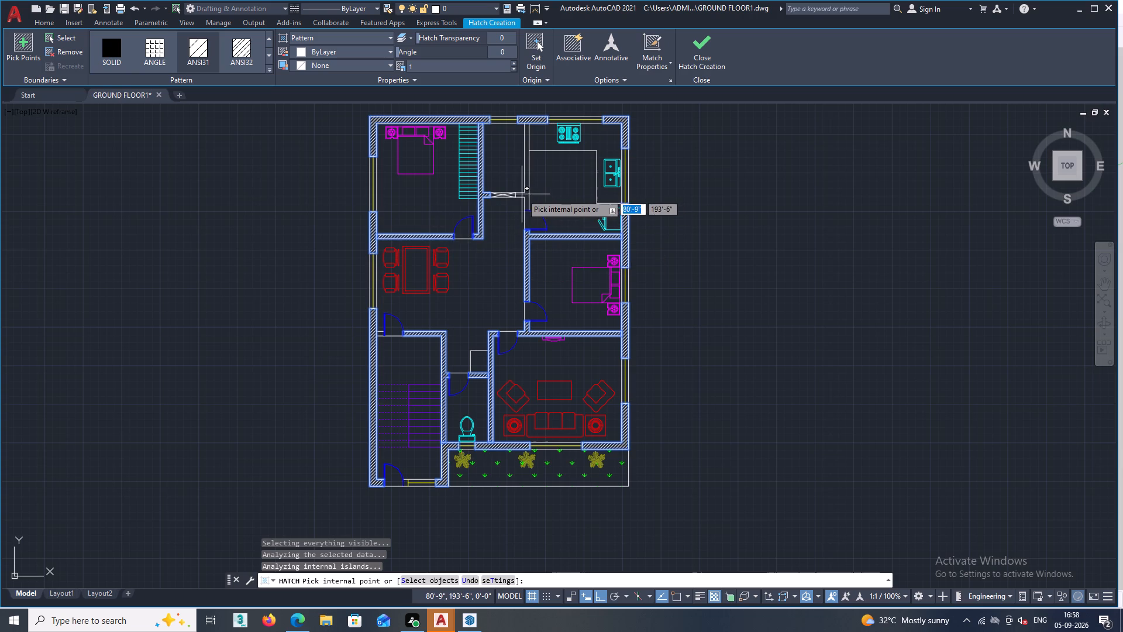
pyautogui.click(526, 196)
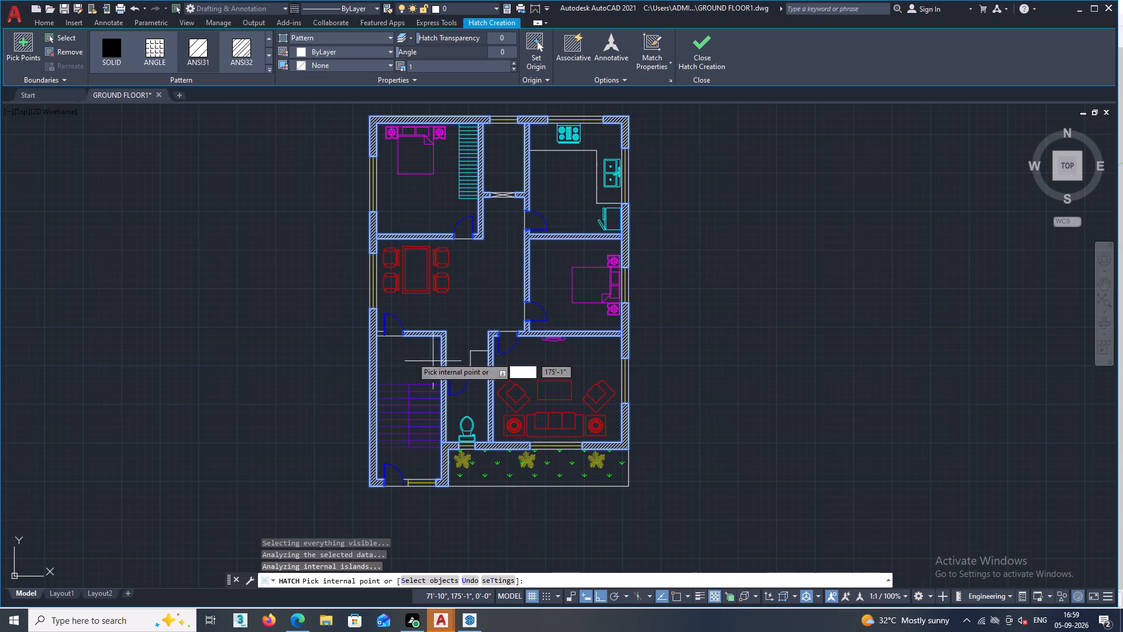
# Hatch the short wall stub beside the door between the dining area and staircase, and finish the wall hatch.
pyautogui.scroll(2, 354, 352)
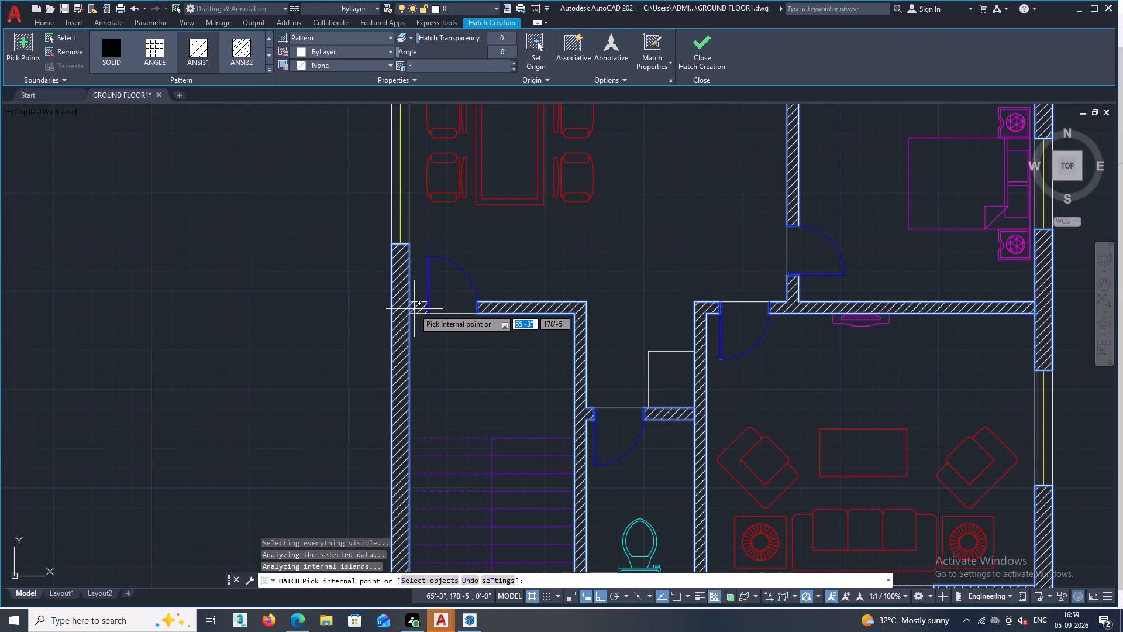
pyautogui.click(415, 309)
pyautogui.scroll(-2, 302, 370)
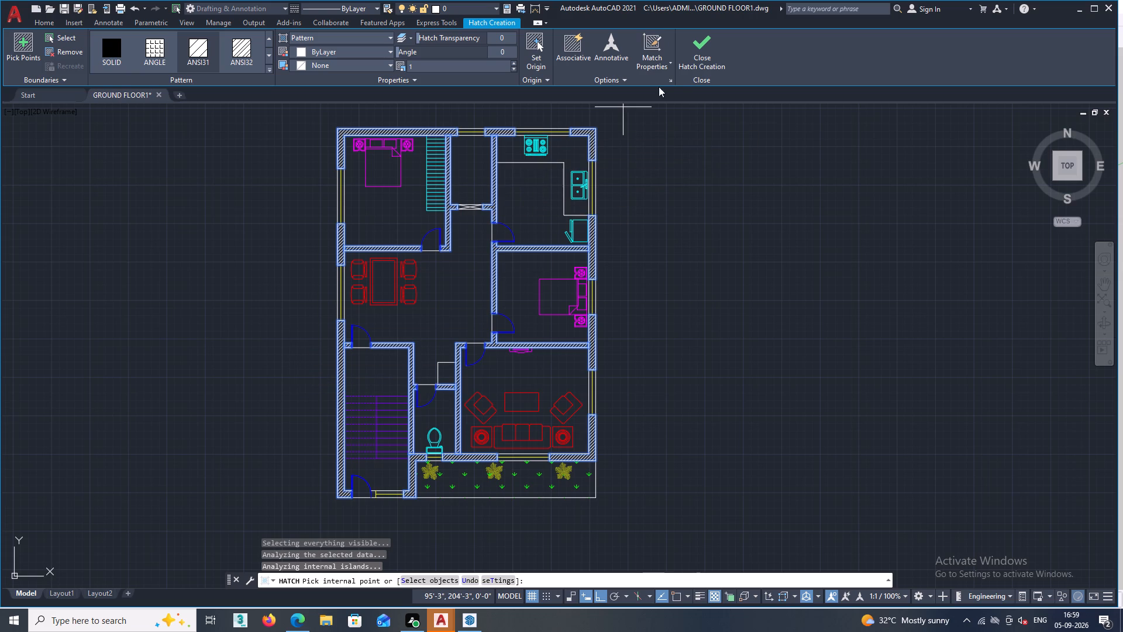
pyautogui.doubleClick(700, 63)
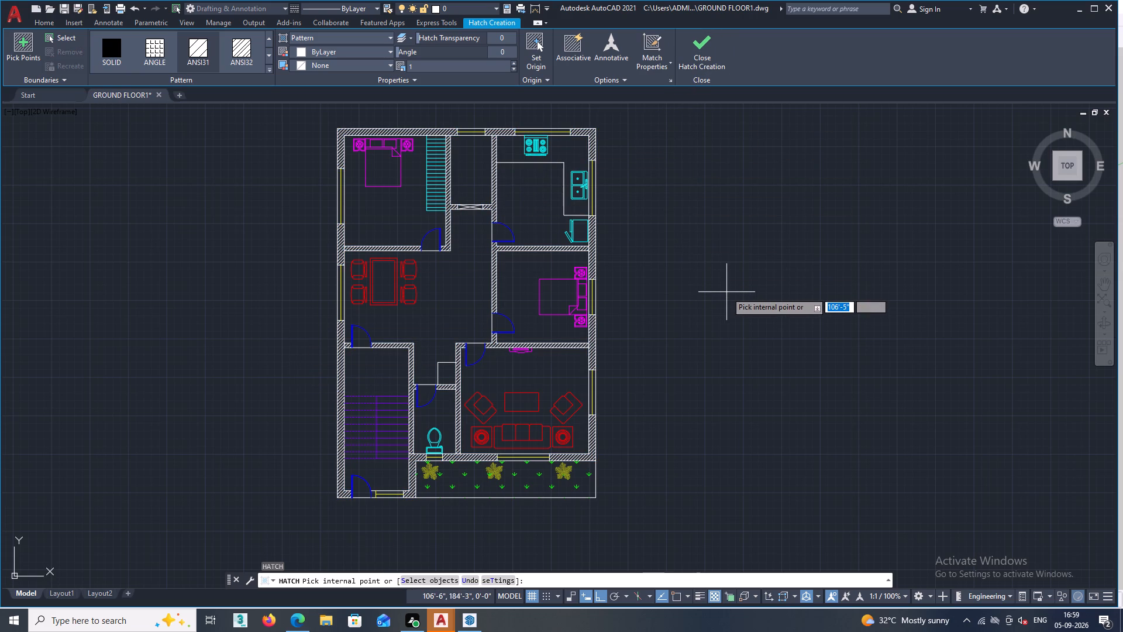
# Exit the restarted Hatch command without adding another area.
pyautogui.doubleClick(695, 59)
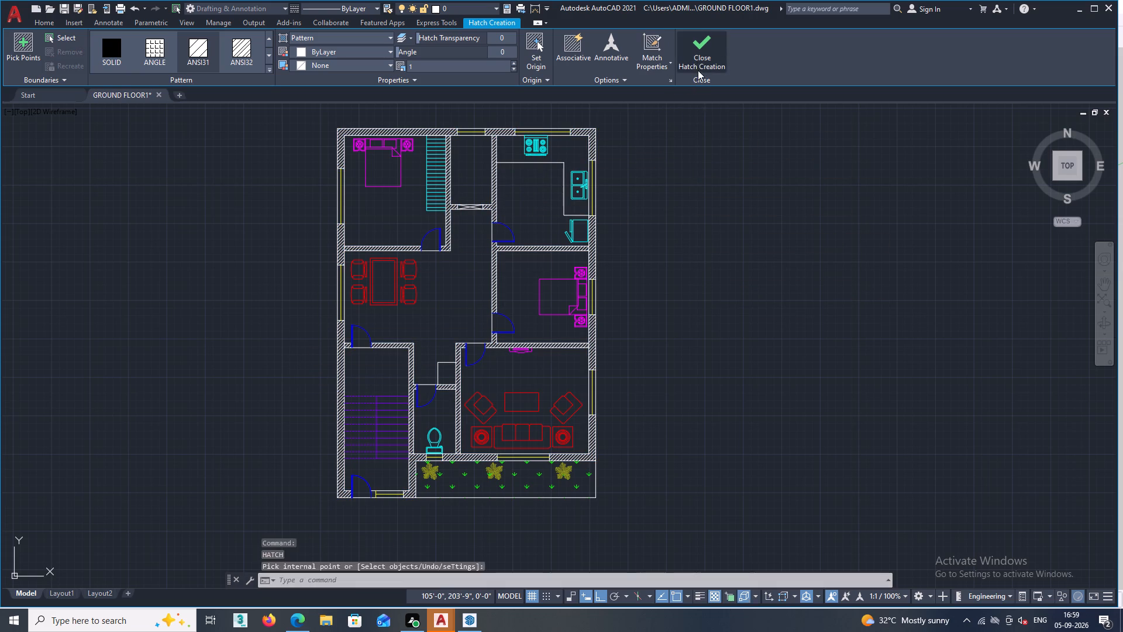
pyautogui.click(698, 52)
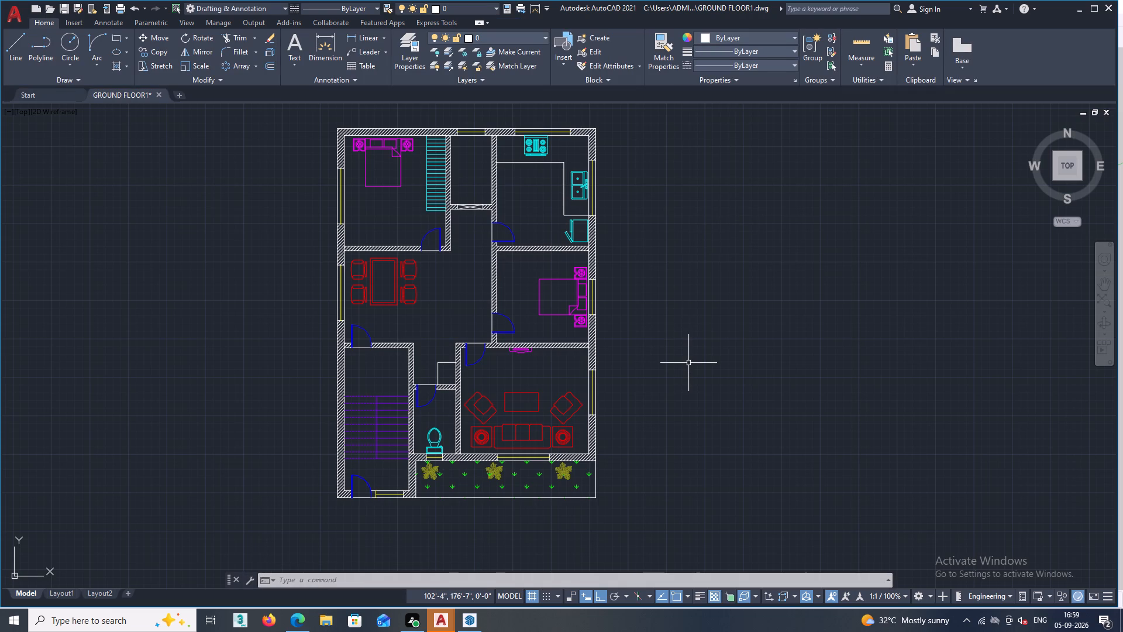
# Unlock layer W, which holds the windows and the yellow plants in the garden strip.
pyautogui.scroll(2, 515, 360)
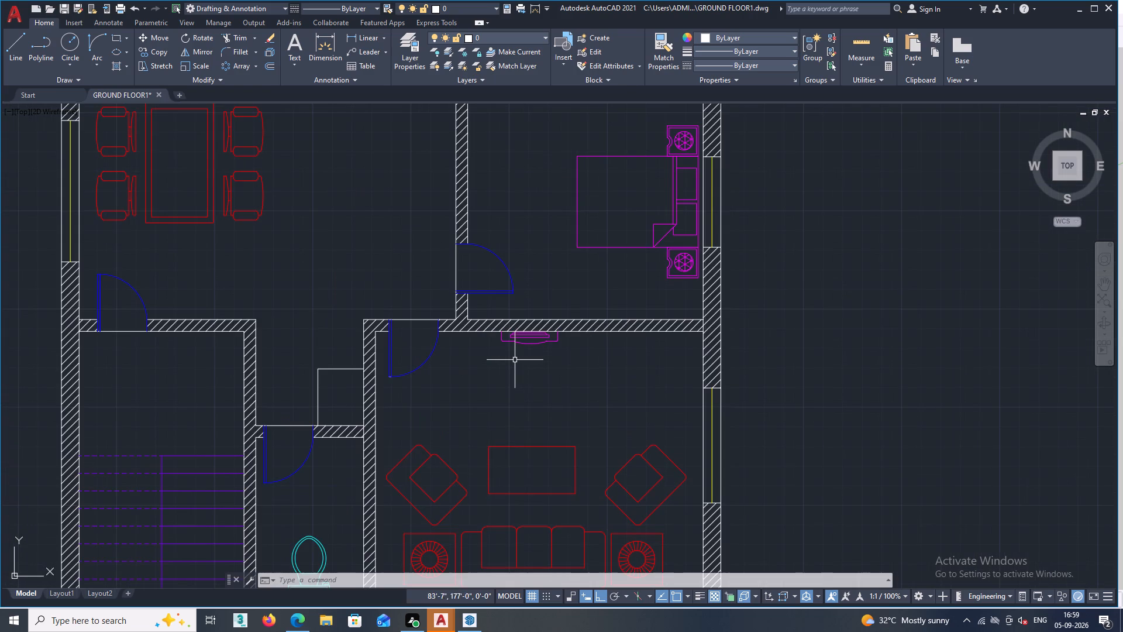
pyautogui.scroll(-1, 515, 360)
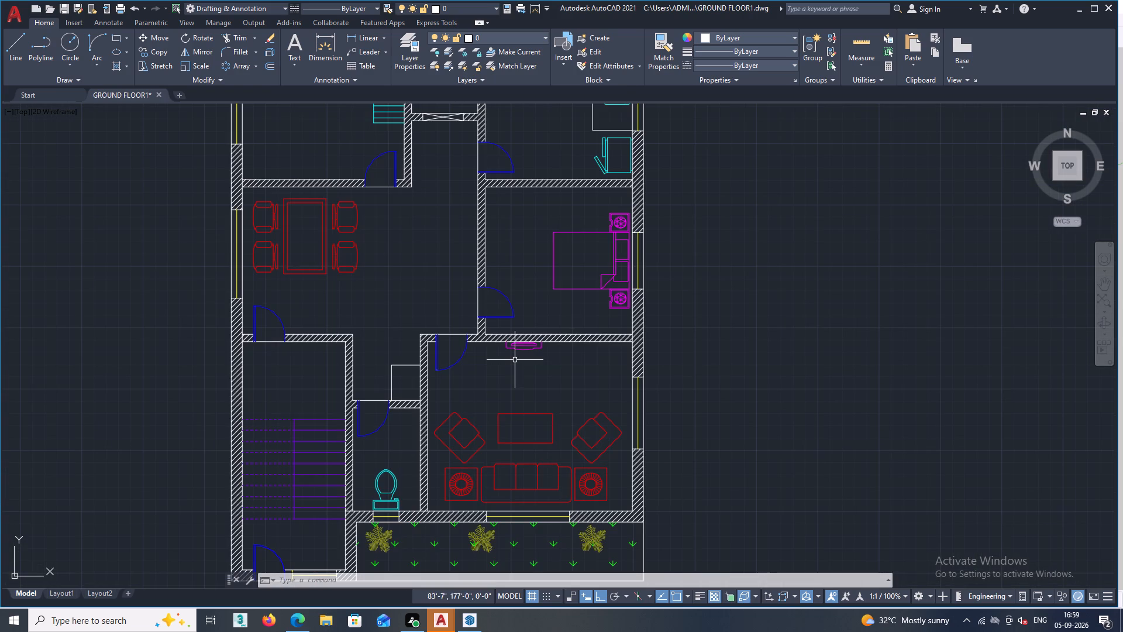
pyautogui.scroll(-1, 632, 391)
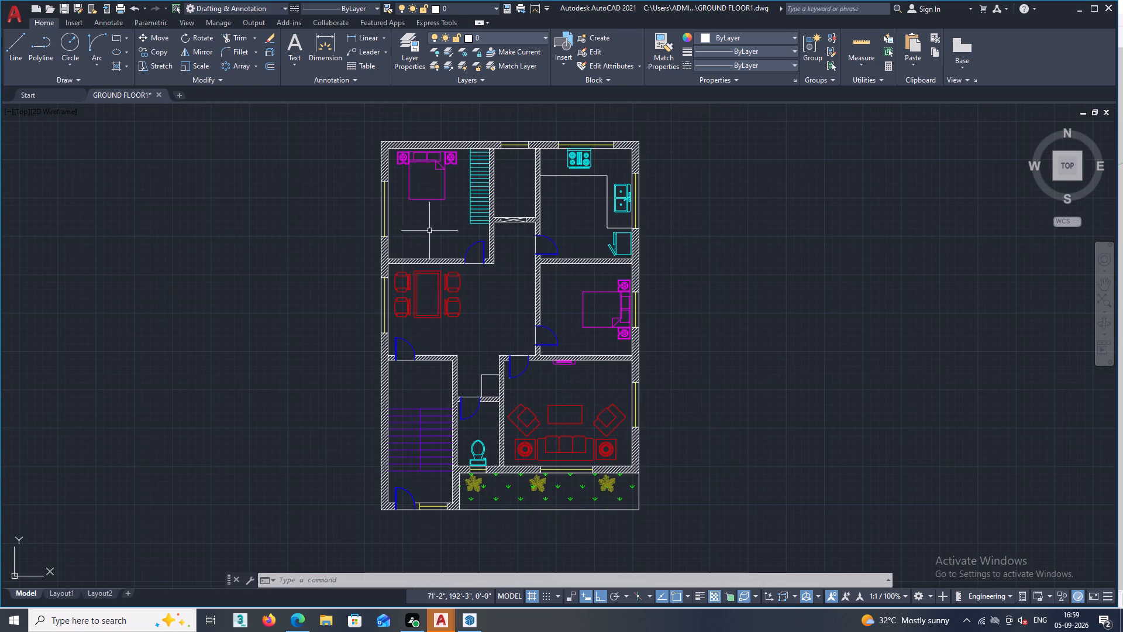
pyautogui.scroll(1, 473, 160)
pyautogui.scroll(-1, 683, 391)
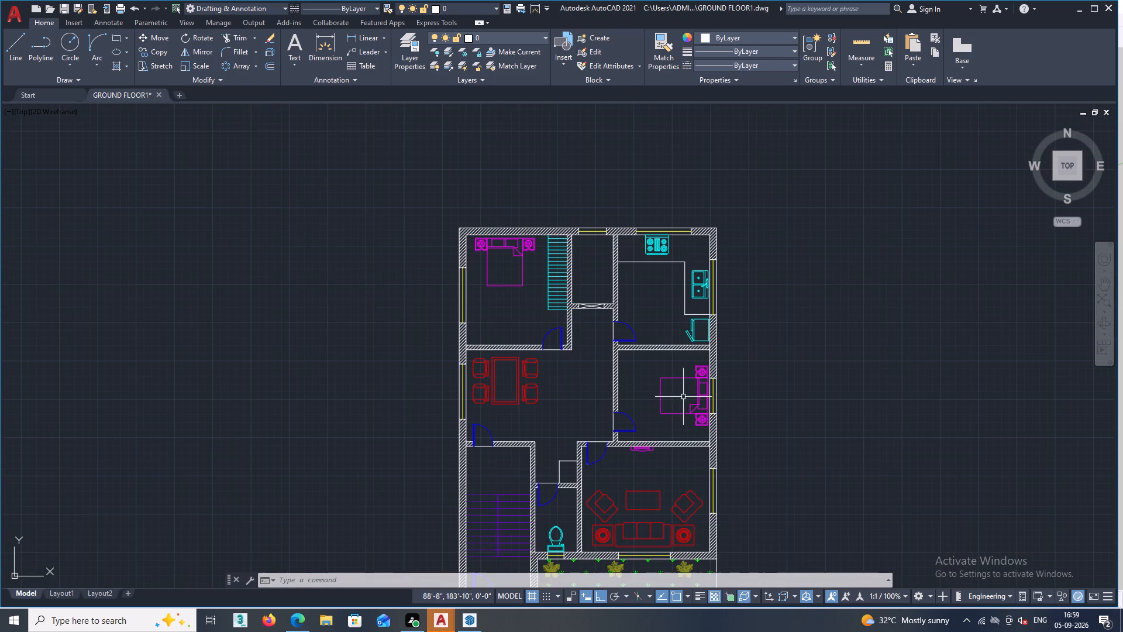
pyautogui.moveTo(593, 417); pyautogui.dragTo(505, 328, button='middle')
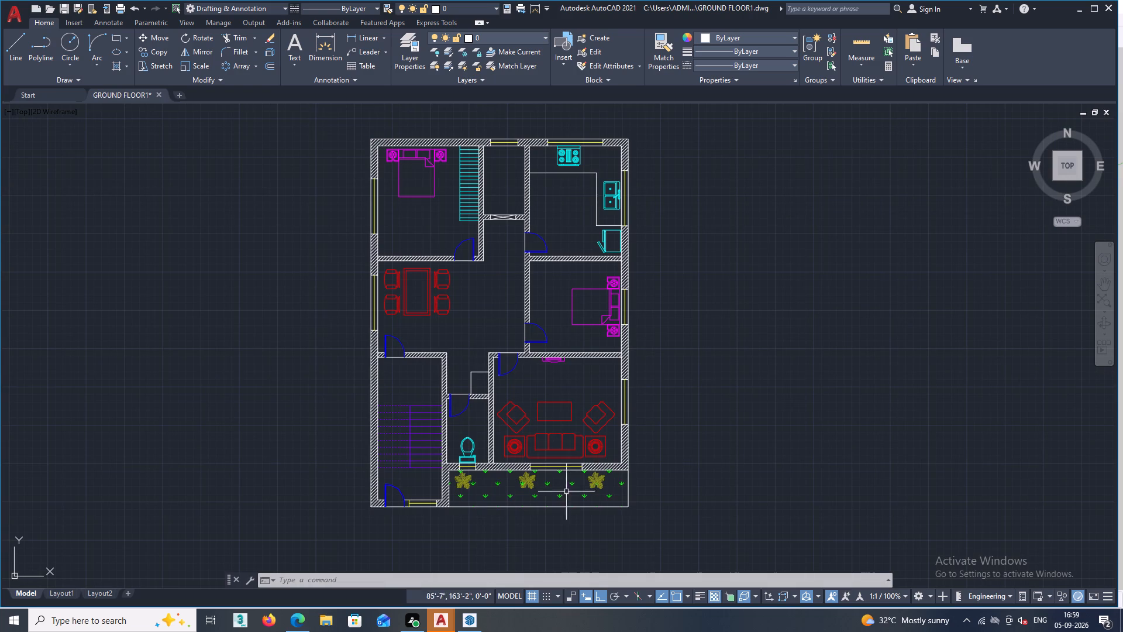
pyautogui.scroll(2, 487, 484)
pyautogui.scroll(2, 587, 487)
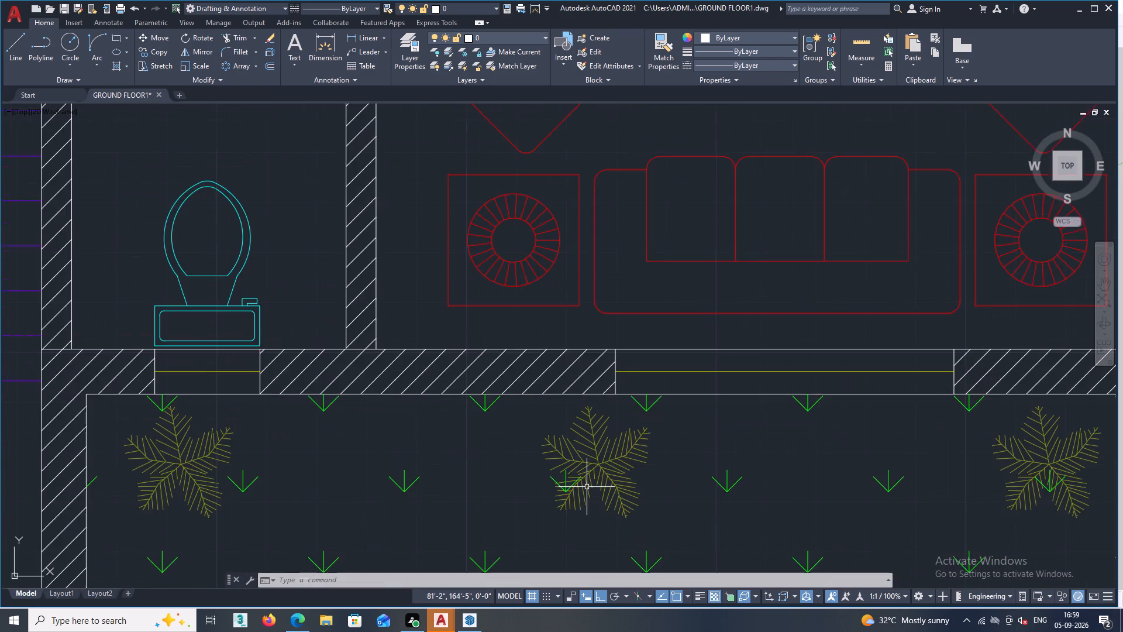
pyautogui.scroll(-2, 587, 487)
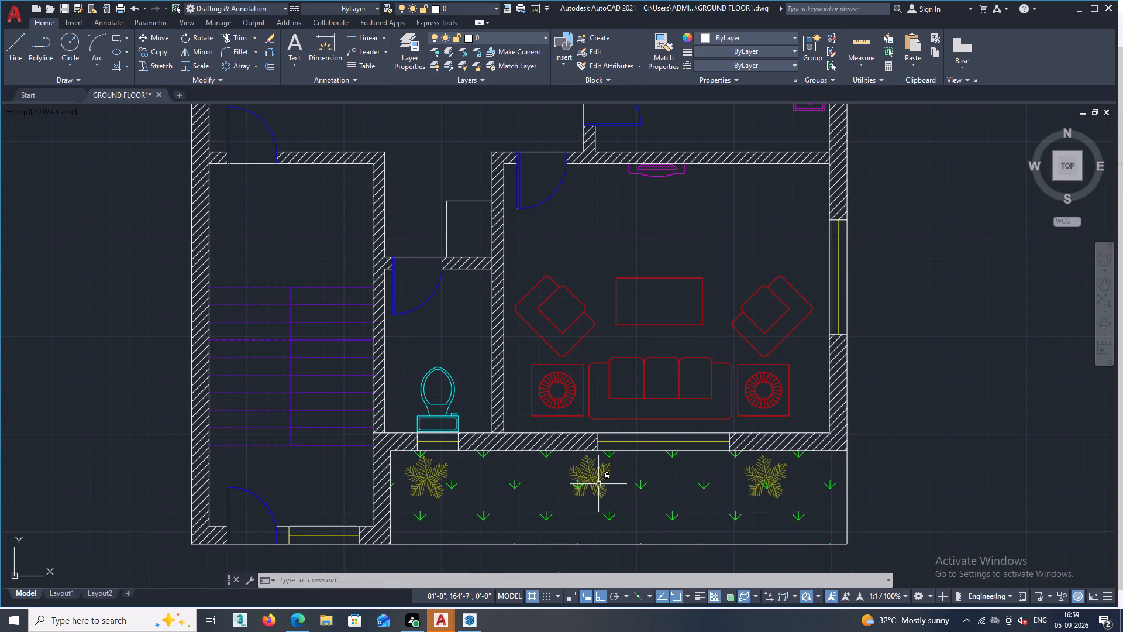
pyautogui.doubleClick(545, 37)
pyautogui.doubleClick(545, 37)
pyautogui.click(545, 37)
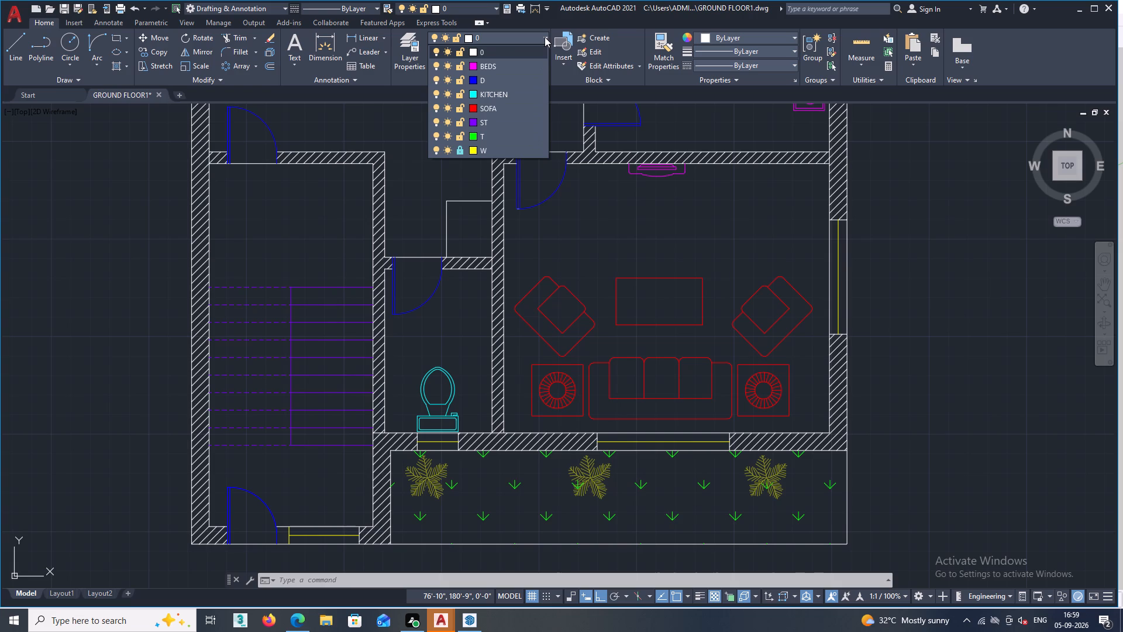
pyautogui.tripleClick(458, 151)
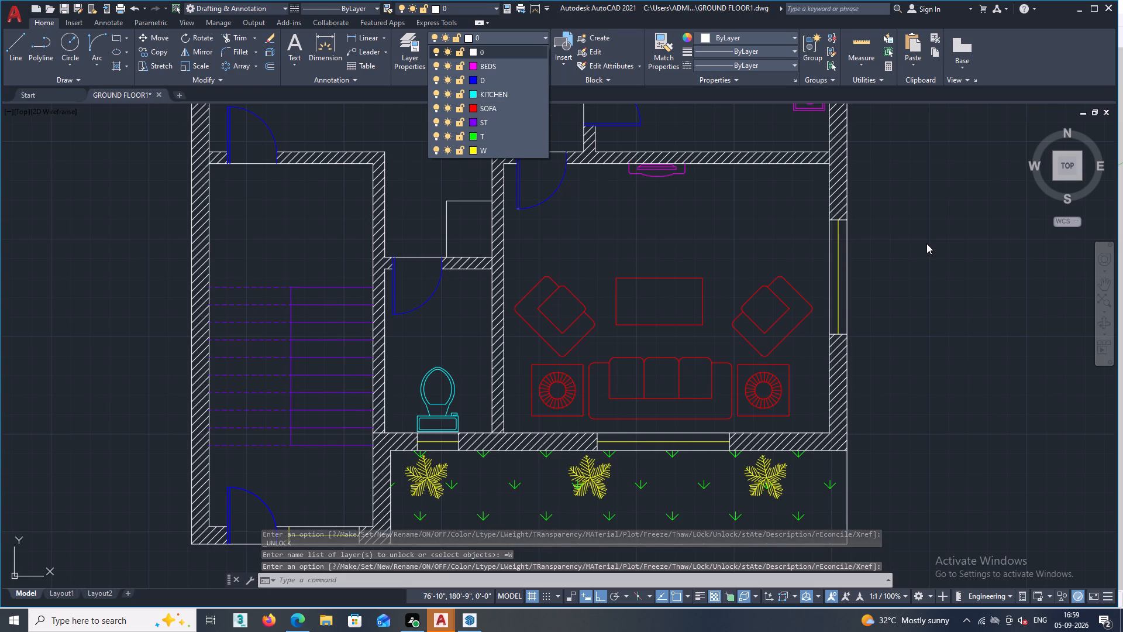
pyautogui.press('Escape')
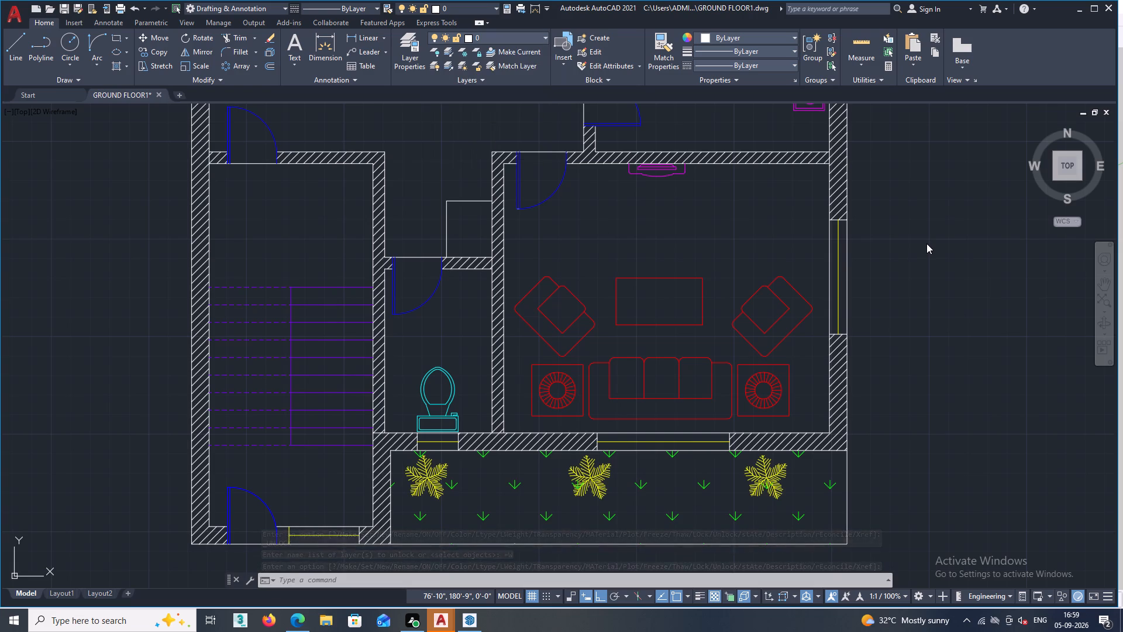
# Examine the whole ground floor plan, from the planted strip along the south side to the bedrooms and kitchen.
pyautogui.scroll(-3, 926, 248)
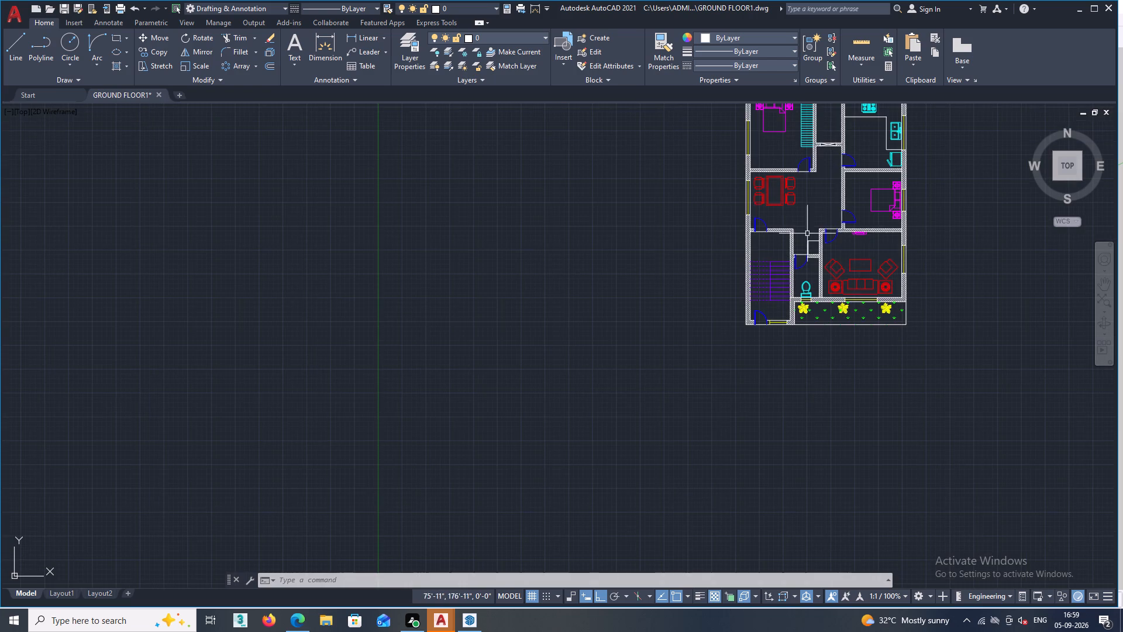
pyautogui.scroll(3, 798, 229)
pyautogui.scroll(-2, 880, 272)
pyautogui.scroll(1, 959, 394)
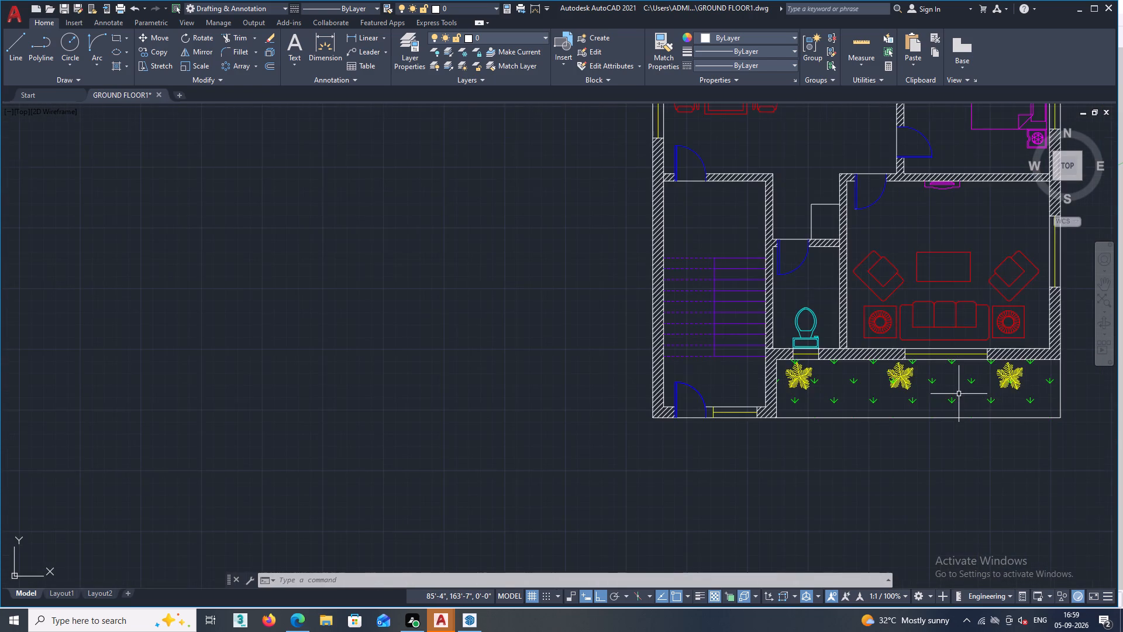
pyautogui.scroll(-1, 959, 394)
pyautogui.moveTo(1023, 455); pyautogui.dragTo(781, 473, button='middle')
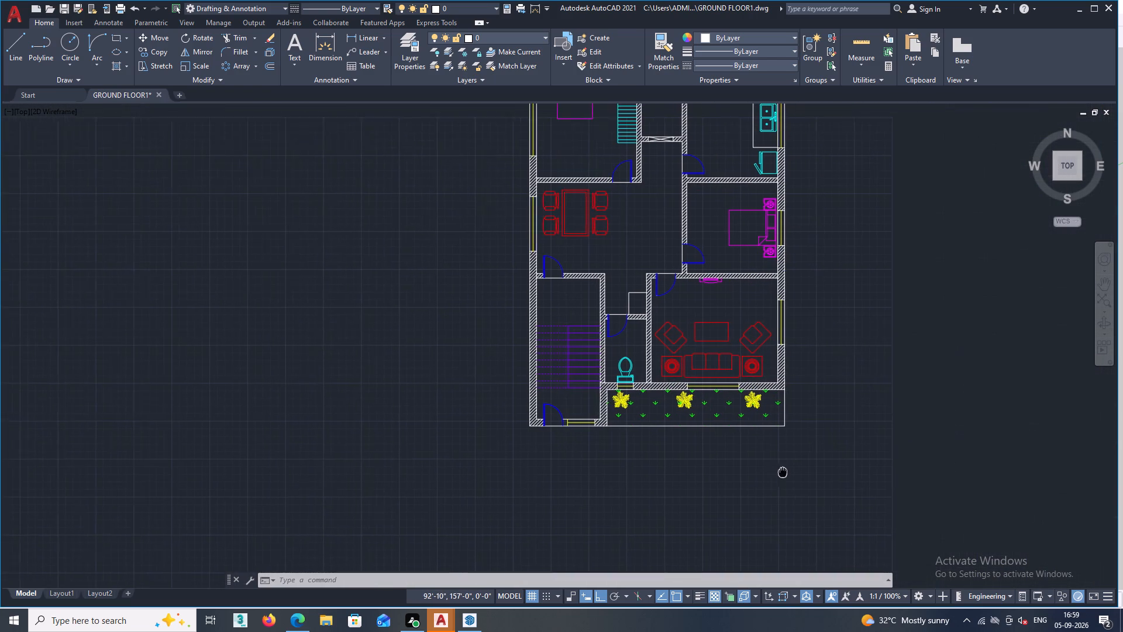
pyautogui.moveTo(781, 473); pyautogui.dragTo(767, 472, button='middle')
pyautogui.scroll(1, 708, 346)
pyautogui.scroll(2, 746, 445)
pyautogui.scroll(-3, 746, 445)
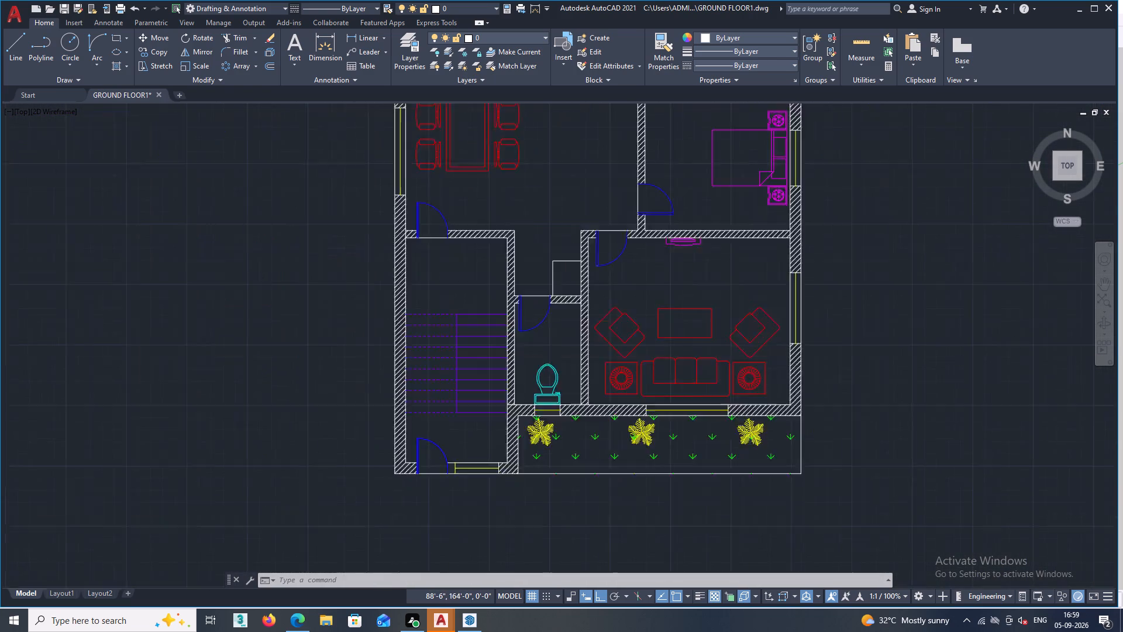
pyautogui.moveTo(638, 276); pyautogui.dragTo(555, 362, button='middle')
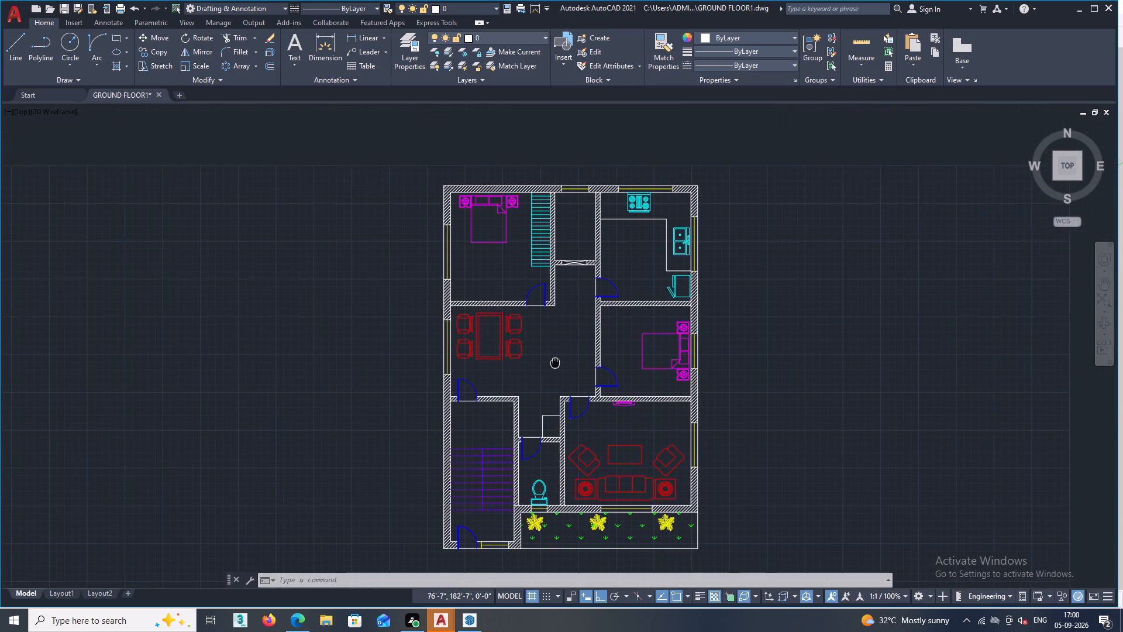
pyautogui.moveTo(555, 362); pyautogui.dragTo(618, 343, button='middle')
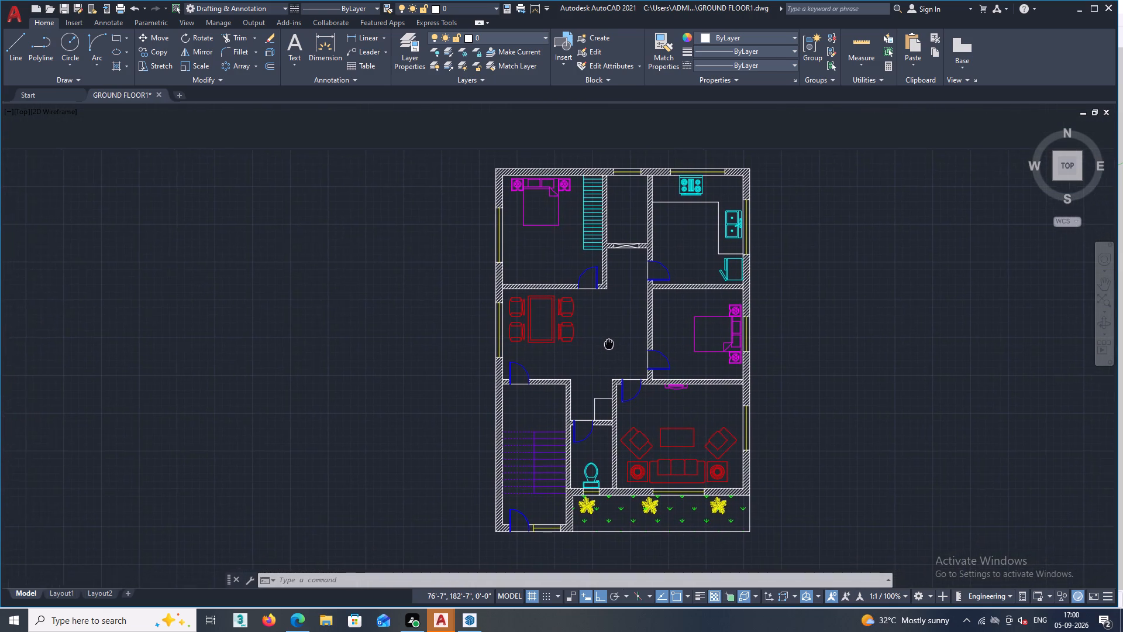
pyautogui.moveTo(618, 343); pyautogui.dragTo(676, 342, button='middle')
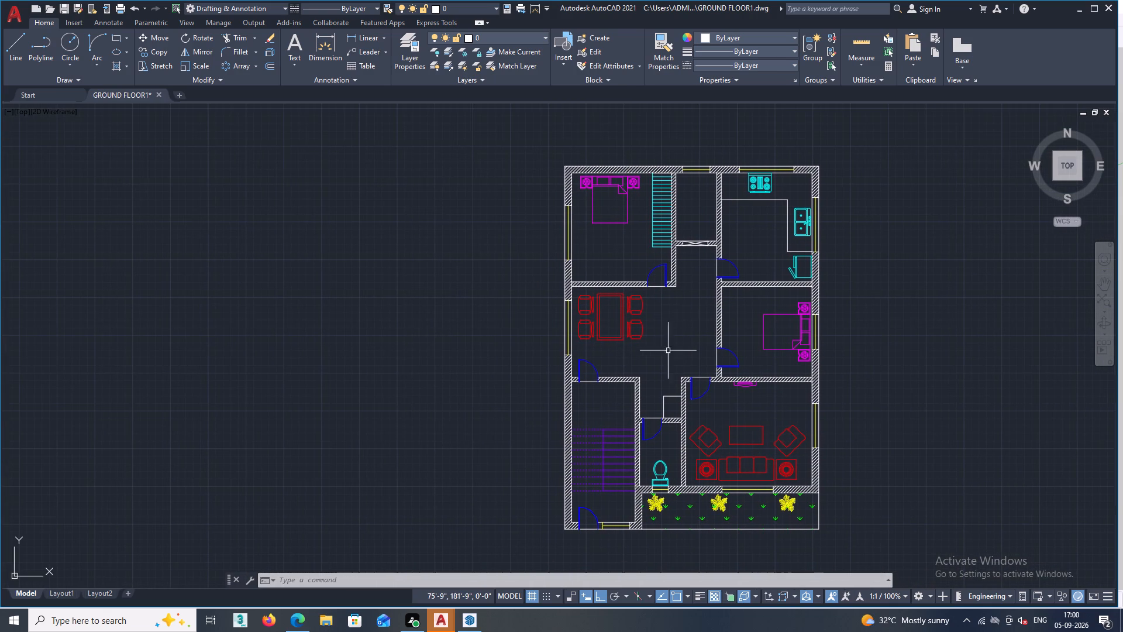
pyautogui.scroll(1, 666, 357)
pyautogui.scroll(-1, 666, 357)
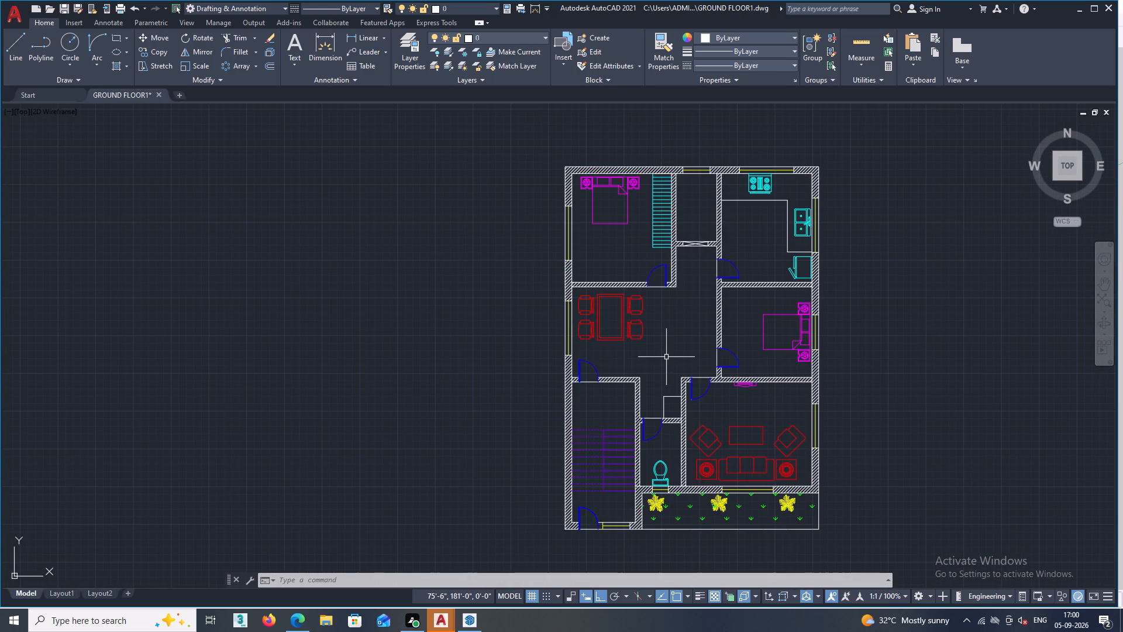
pyautogui.moveTo(666, 357); pyautogui.dragTo(638, 366, button='middle')
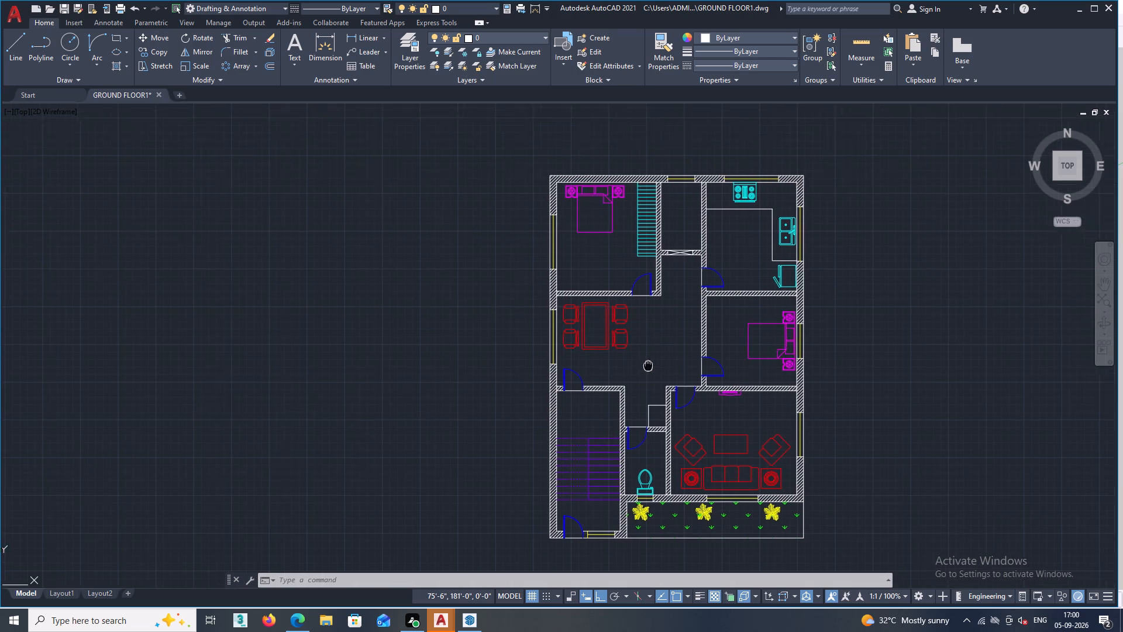
pyautogui.moveTo(638, 366); pyautogui.dragTo(563, 362, button='middle')
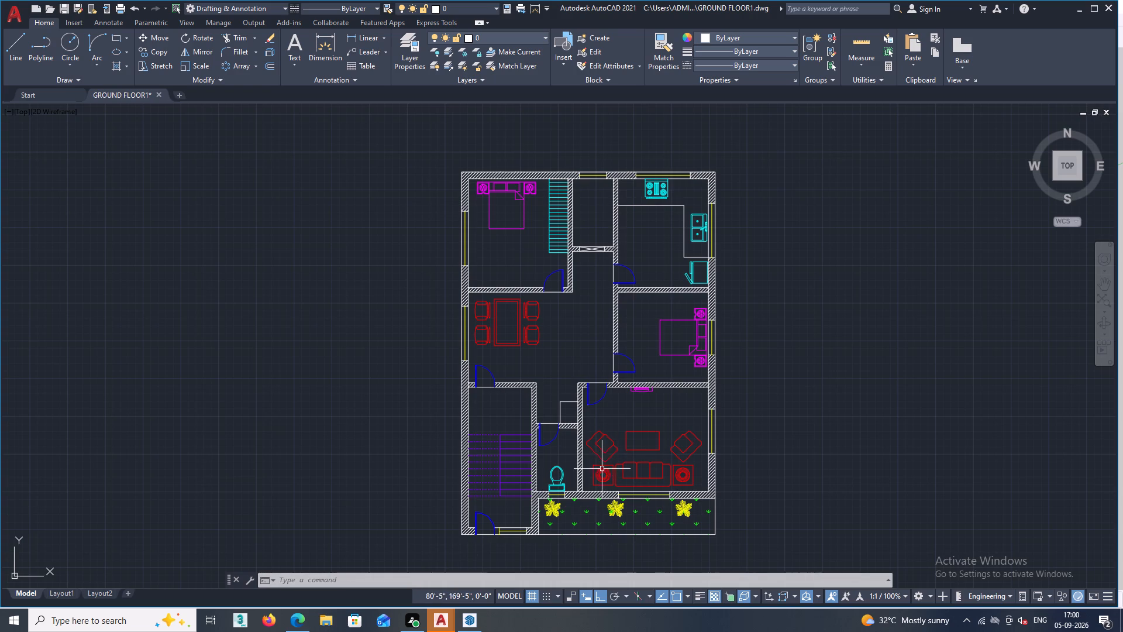
# Draw a vertical line about 8' long through the east flight of the staircase, extending slightly past the treads at both ends.
pyautogui.scroll(2, 526, 509)
pyautogui.moveTo(516, 509); pyautogui.dragTo(422, 494, button='middle')
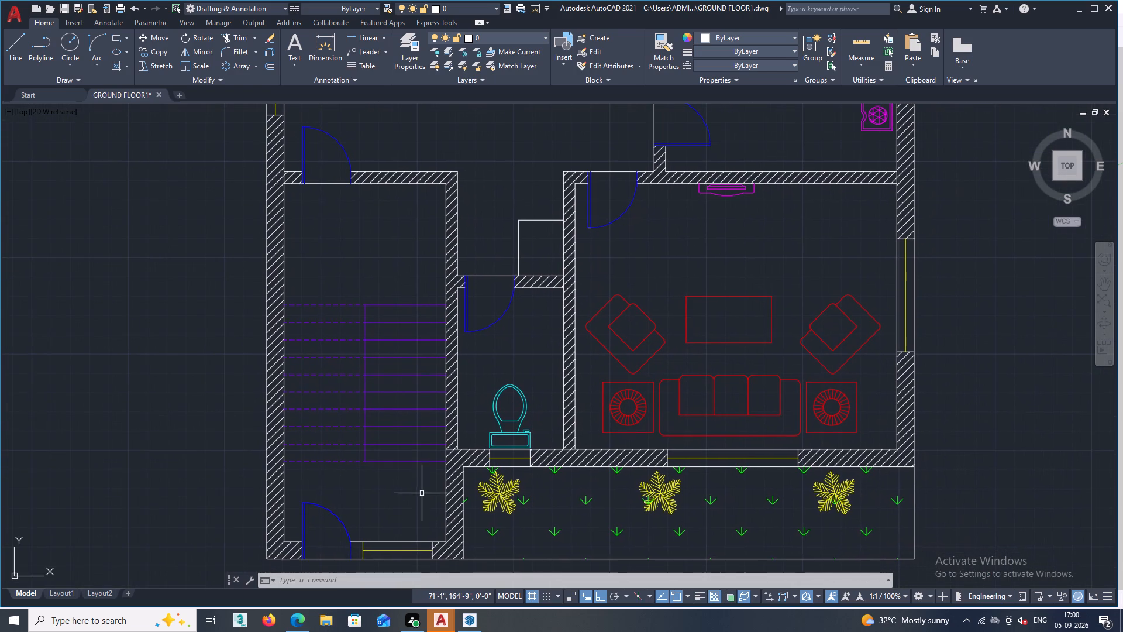
pyautogui.press('l')
pyautogui.press('space')
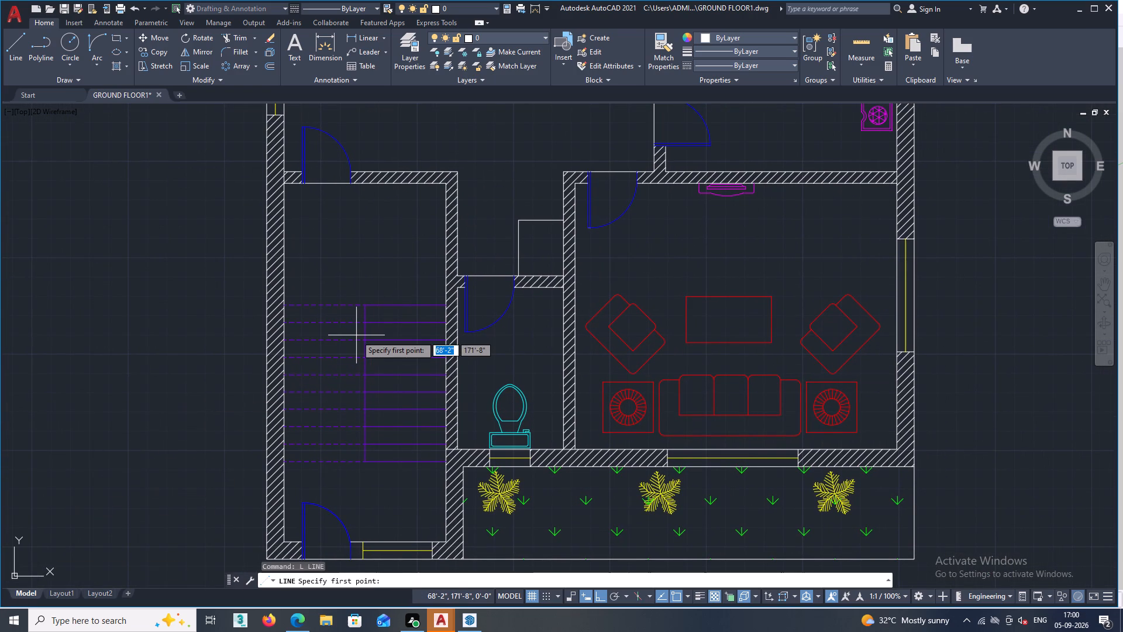
pyautogui.scroll(-3, 512, 429)
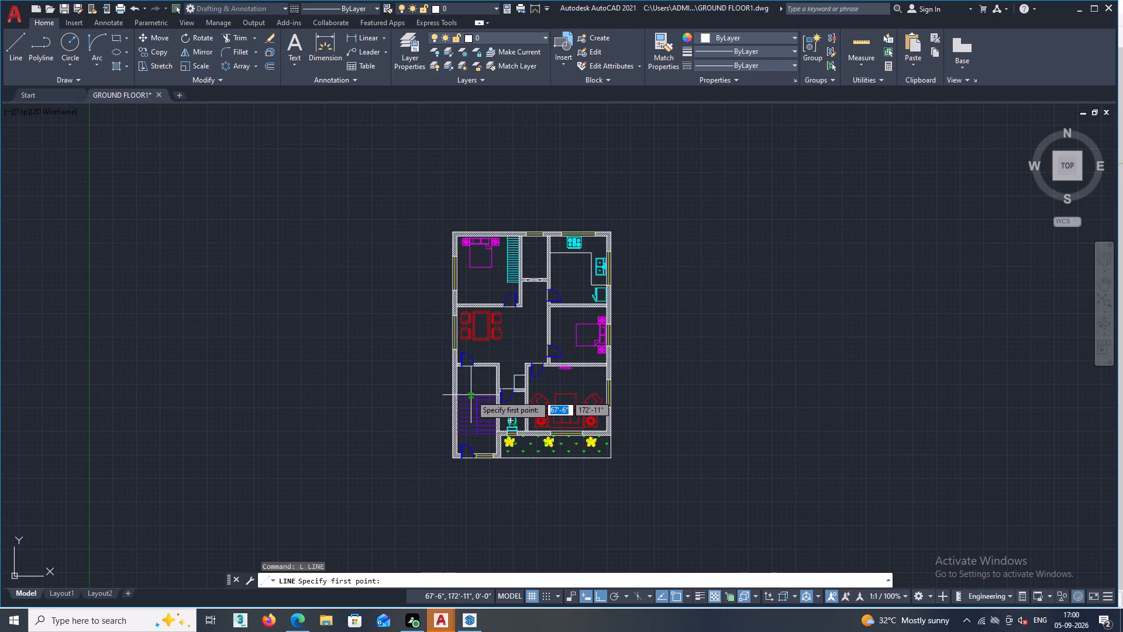
pyautogui.scroll(1, 585, 444)
pyautogui.scroll(2, 533, 407)
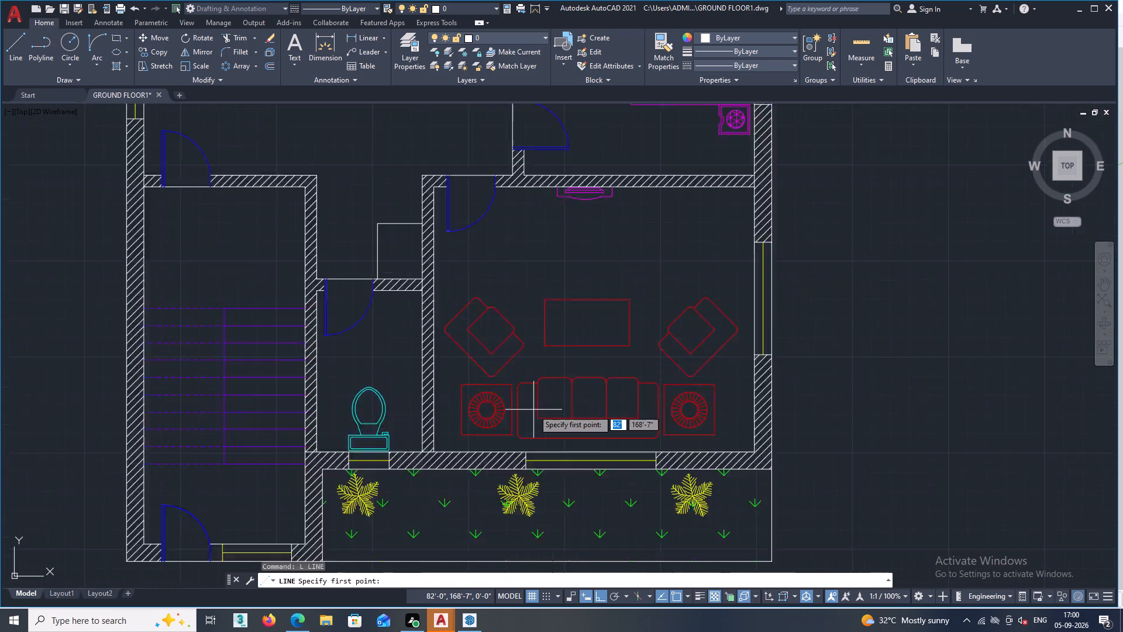
pyautogui.scroll(1, 533, 410)
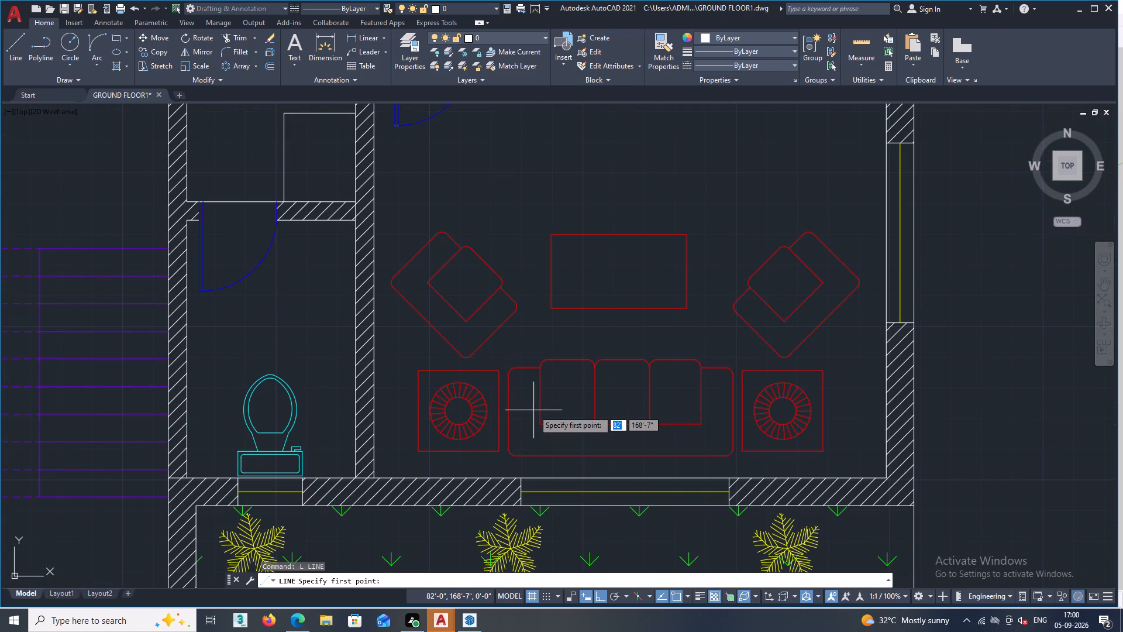
pyautogui.scroll(-2, 533, 411)
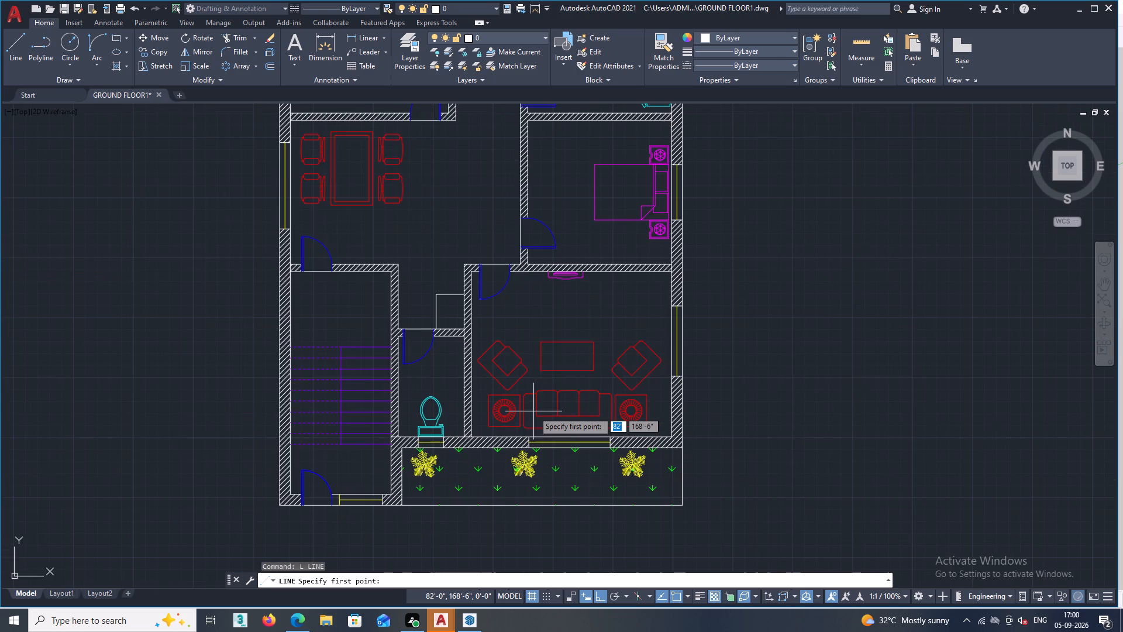
pyautogui.scroll(-1, 533, 411)
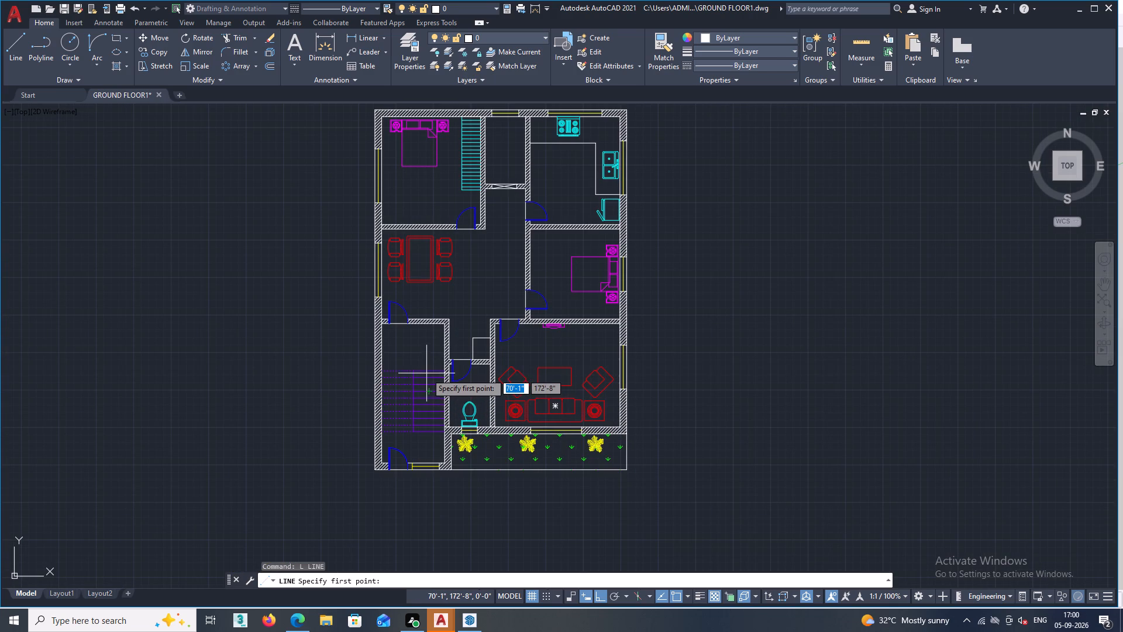
pyautogui.scroll(2, 426, 373)
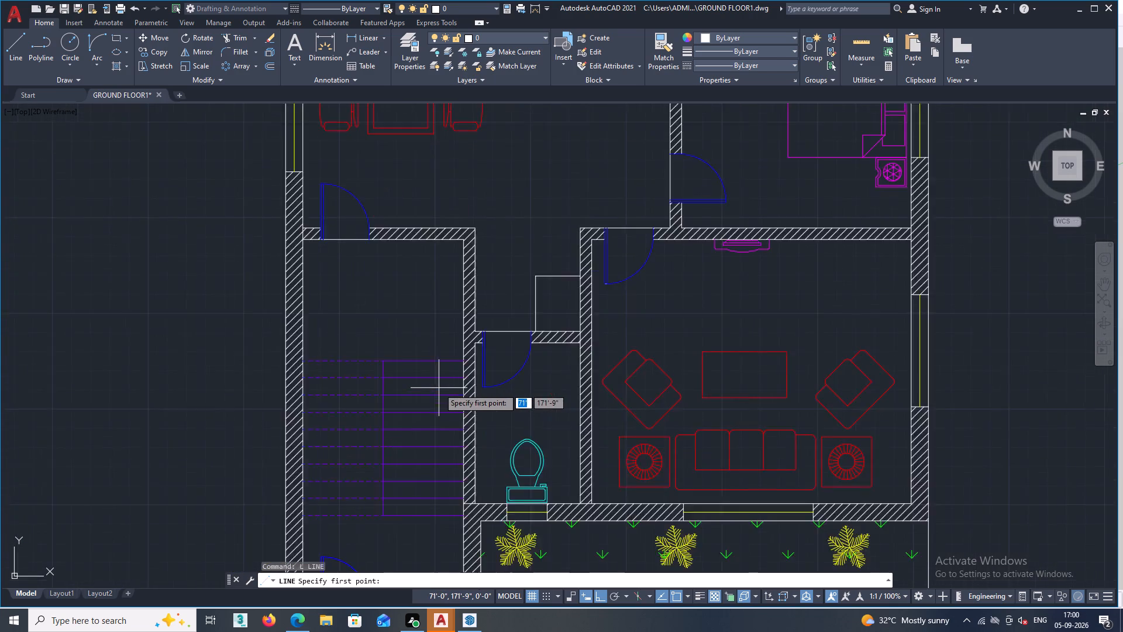
pyautogui.scroll(1, 439, 388)
pyautogui.scroll(-1, 439, 388)
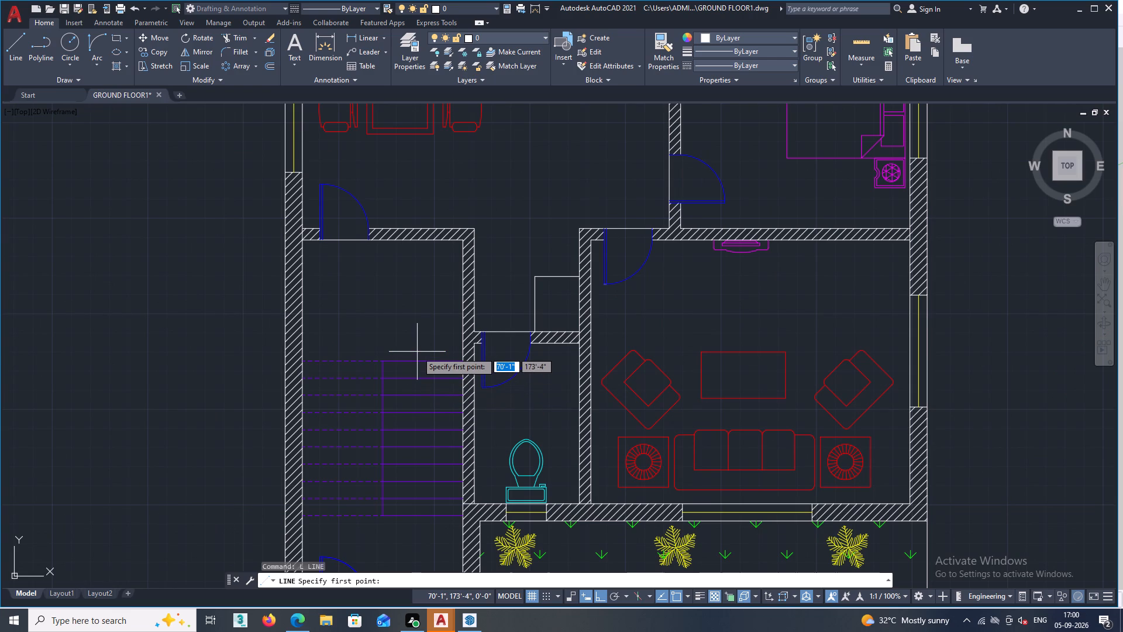
pyautogui.scroll(-1, 417, 352)
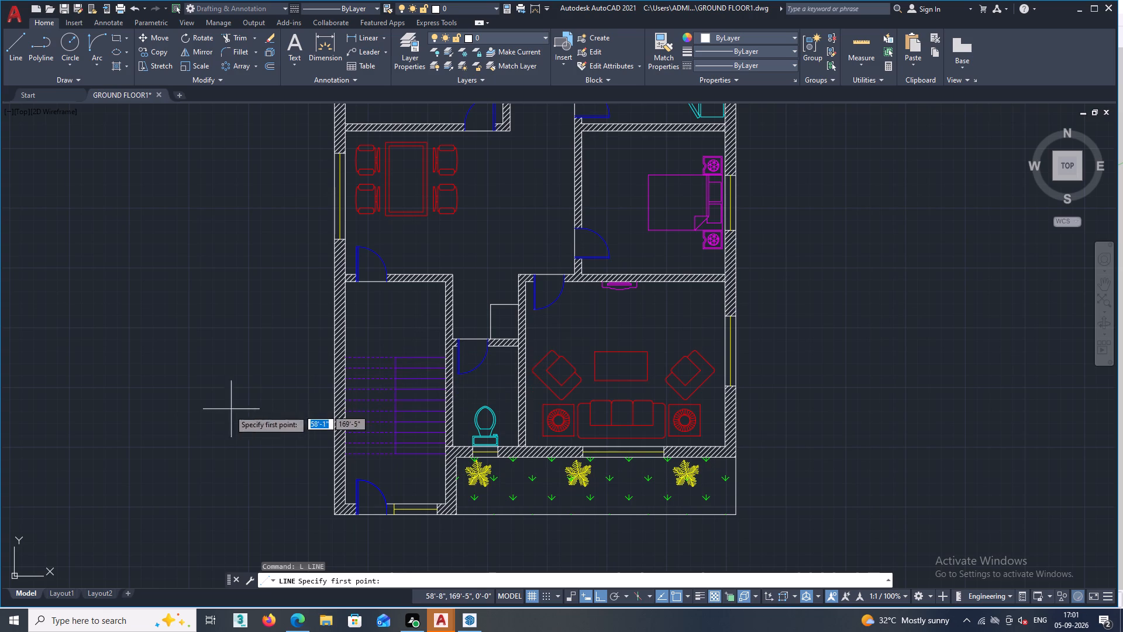
pyautogui.moveTo(225, 410); pyautogui.dragTo(271, 396, button='middle')
pyautogui.scroll(1, 474, 438)
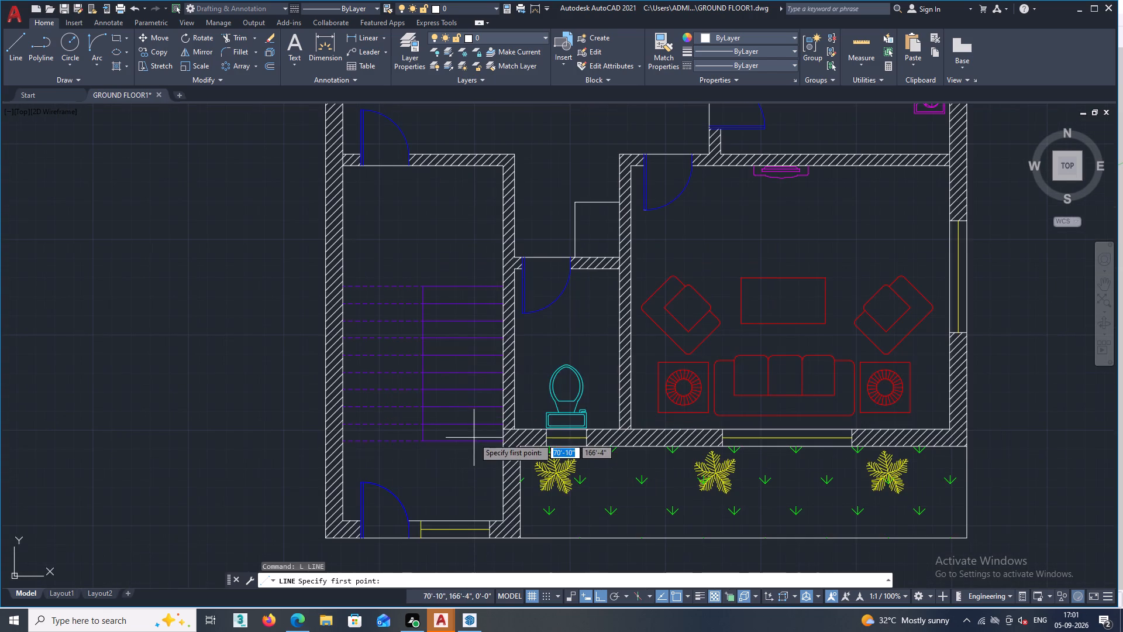
pyautogui.click(456, 268)
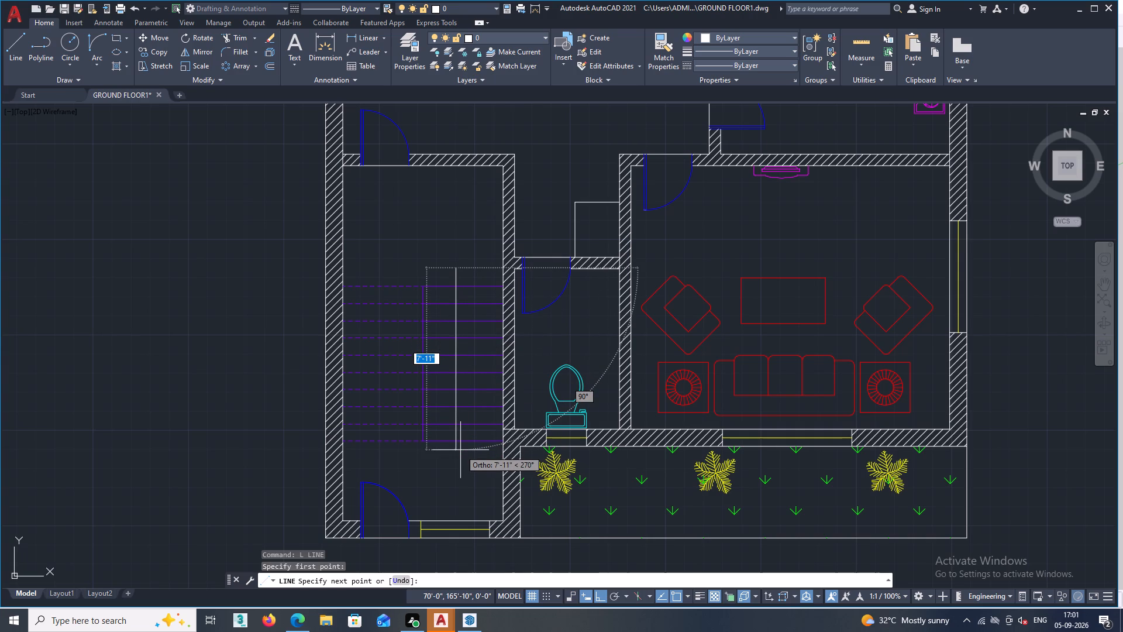
pyautogui.click(455, 456)
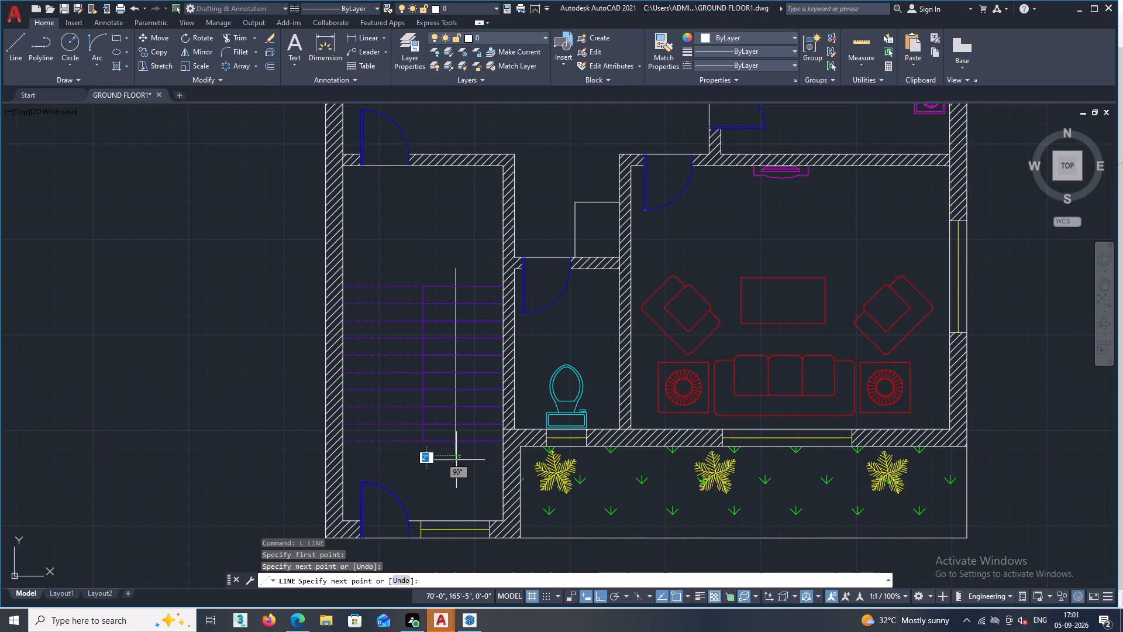
pyautogui.press('space')
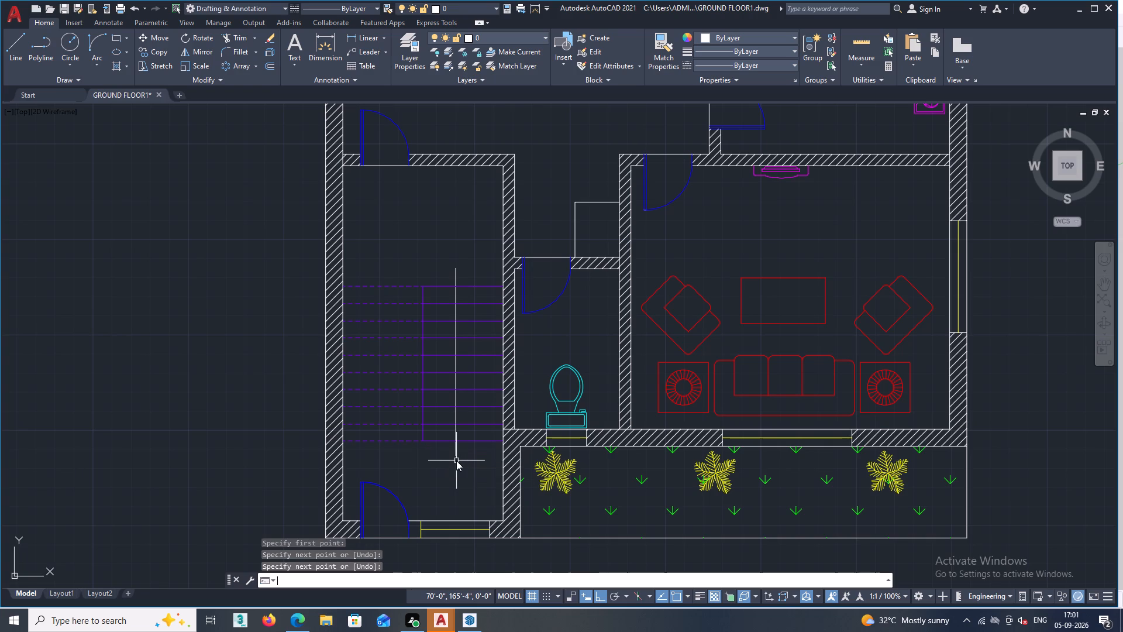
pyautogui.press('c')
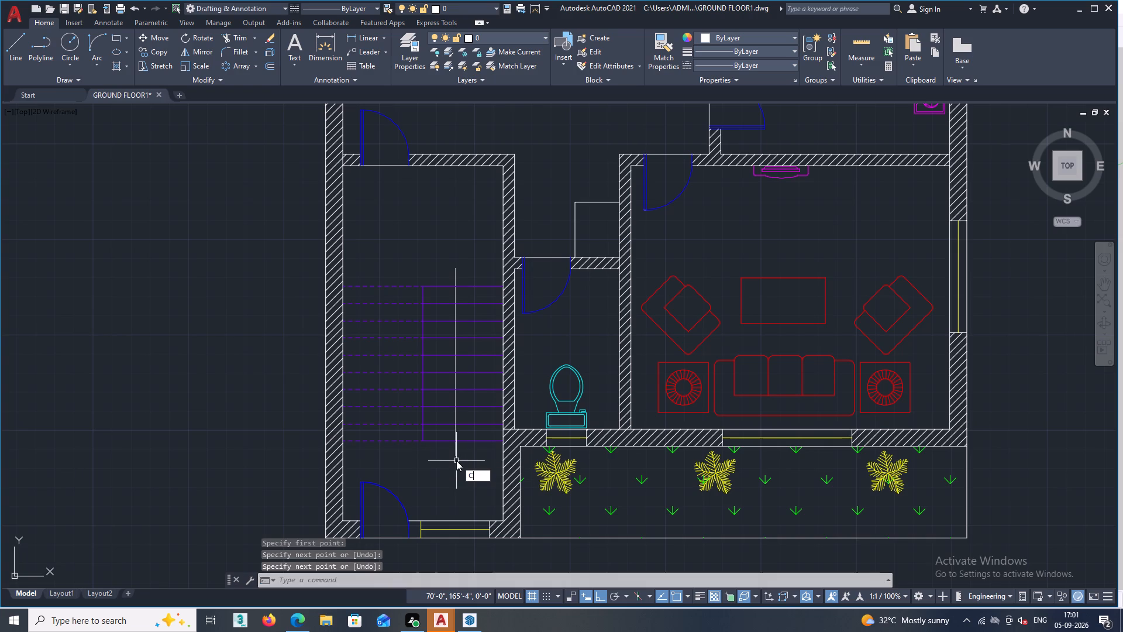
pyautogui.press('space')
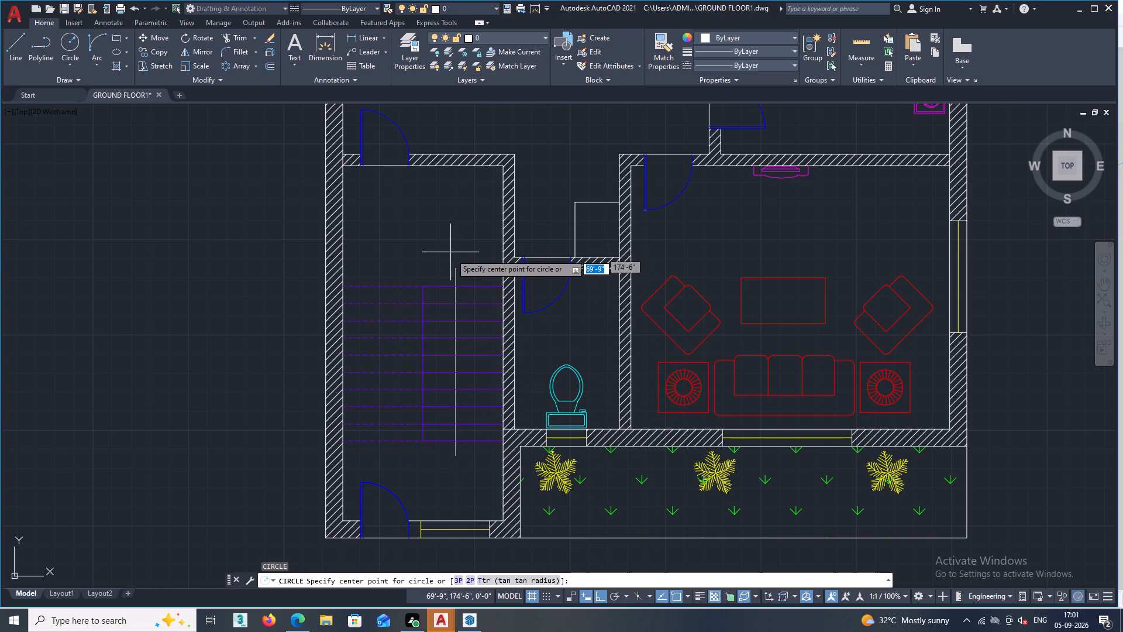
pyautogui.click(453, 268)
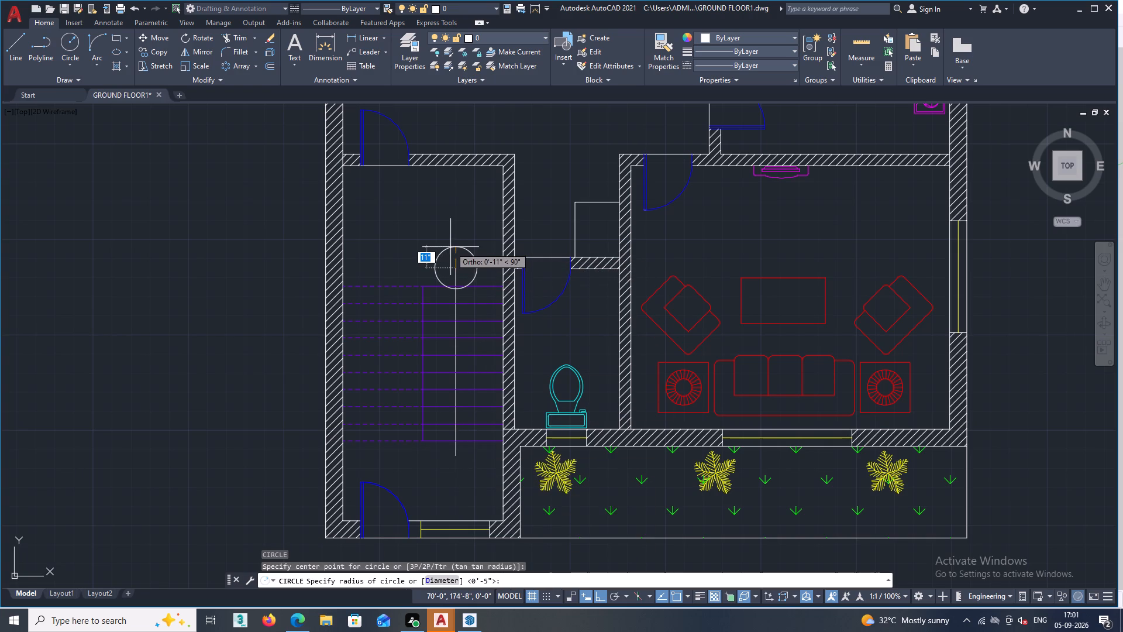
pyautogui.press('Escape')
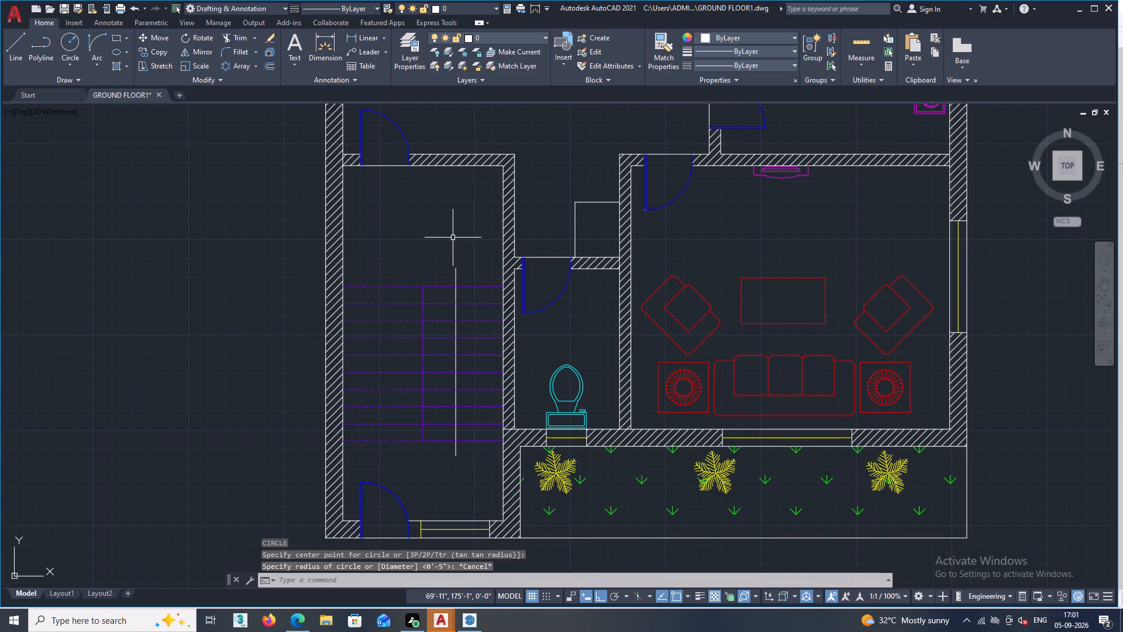
# Draw a circle of about 9" radius just above the north end of the staircase's vertical line.
pyautogui.press('c')
pyautogui.press('space')
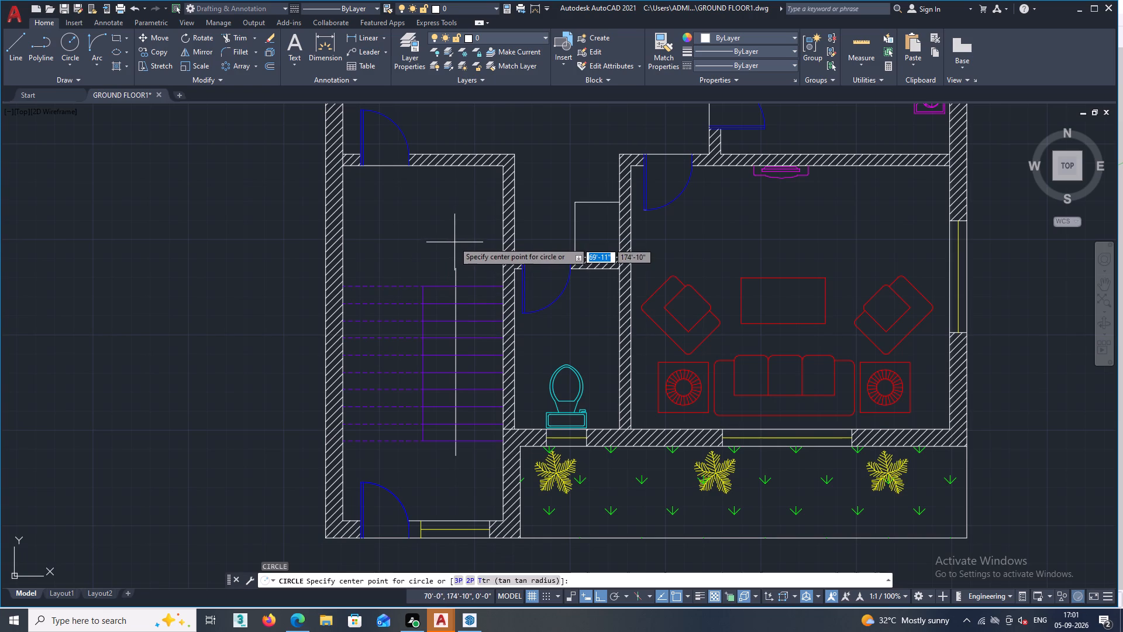
pyautogui.click(453, 241)
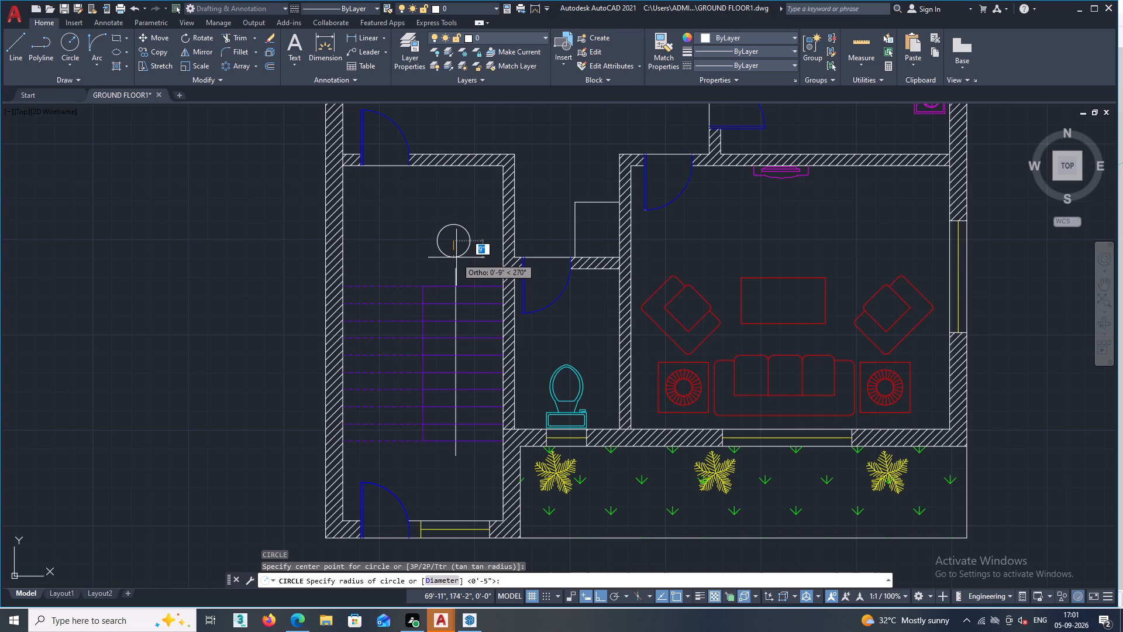
pyautogui.click(456, 257)
pyautogui.press('Escape')
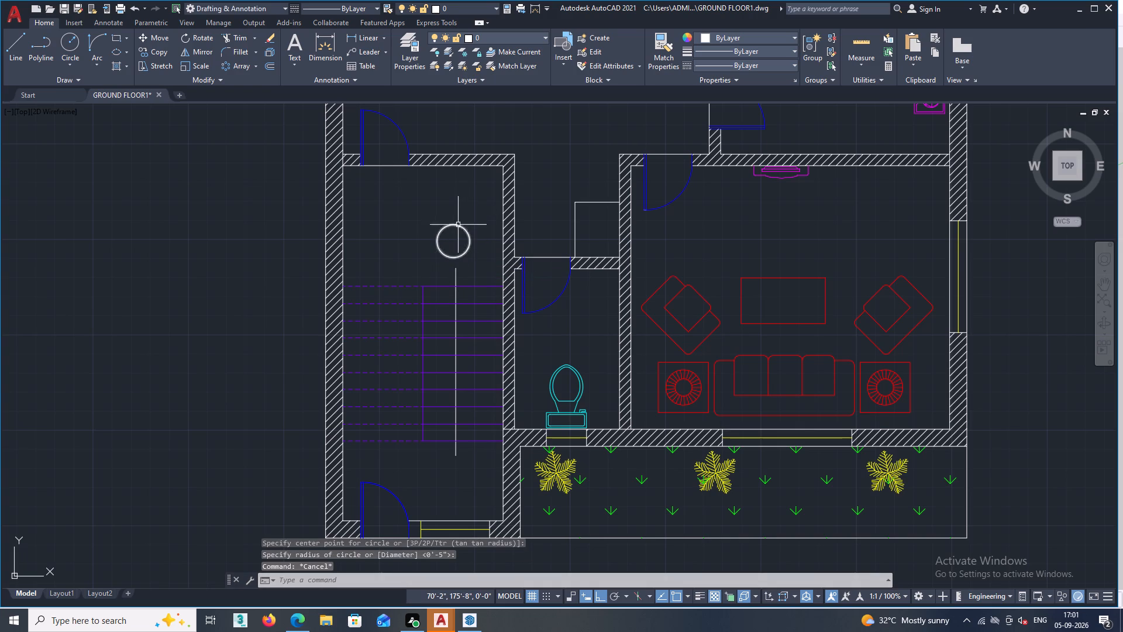
# Move the circle by its bottom quadrant onto the north endpoint of the staircase's vertical line.
pyautogui.doubleClick(456, 227)
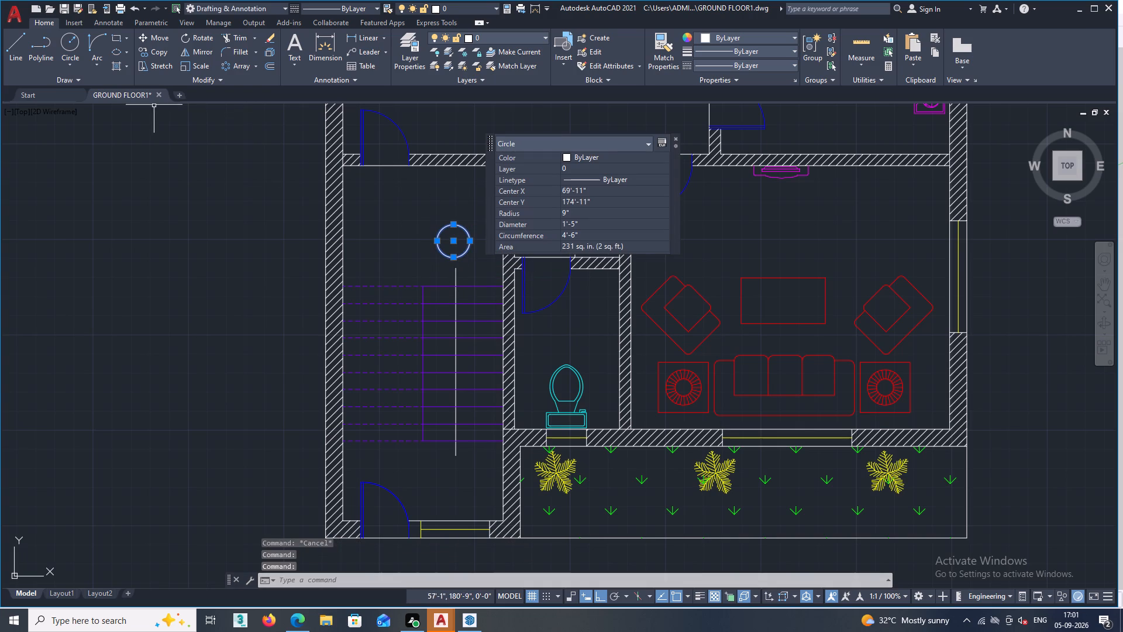
pyautogui.doubleClick(155, 36)
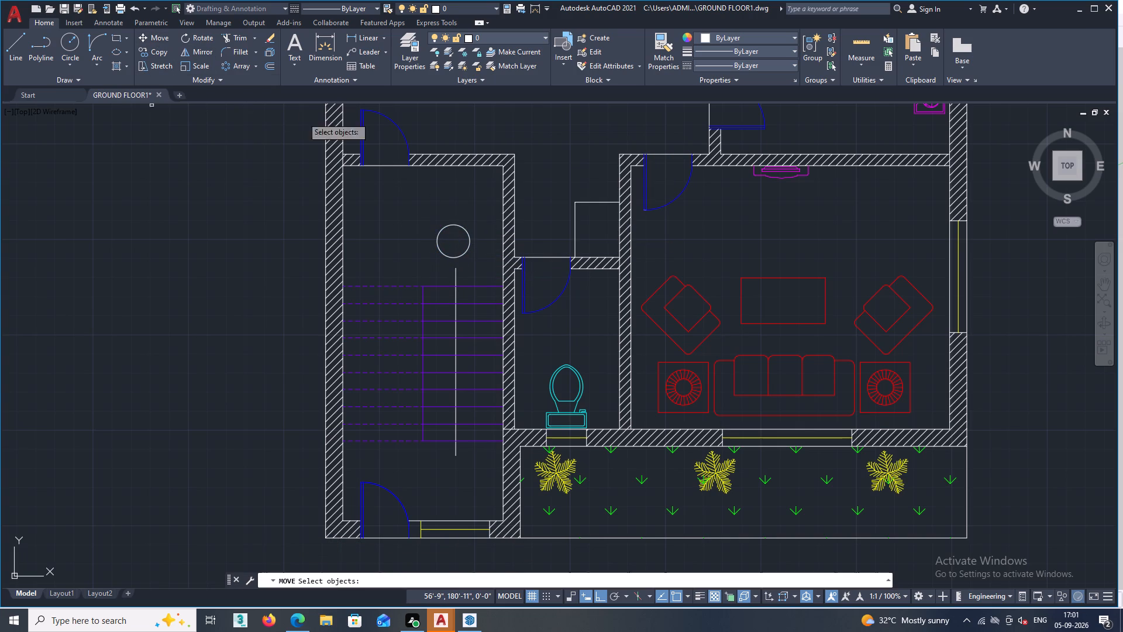
pyautogui.click(439, 251)
pyautogui.rightClick(425, 223)
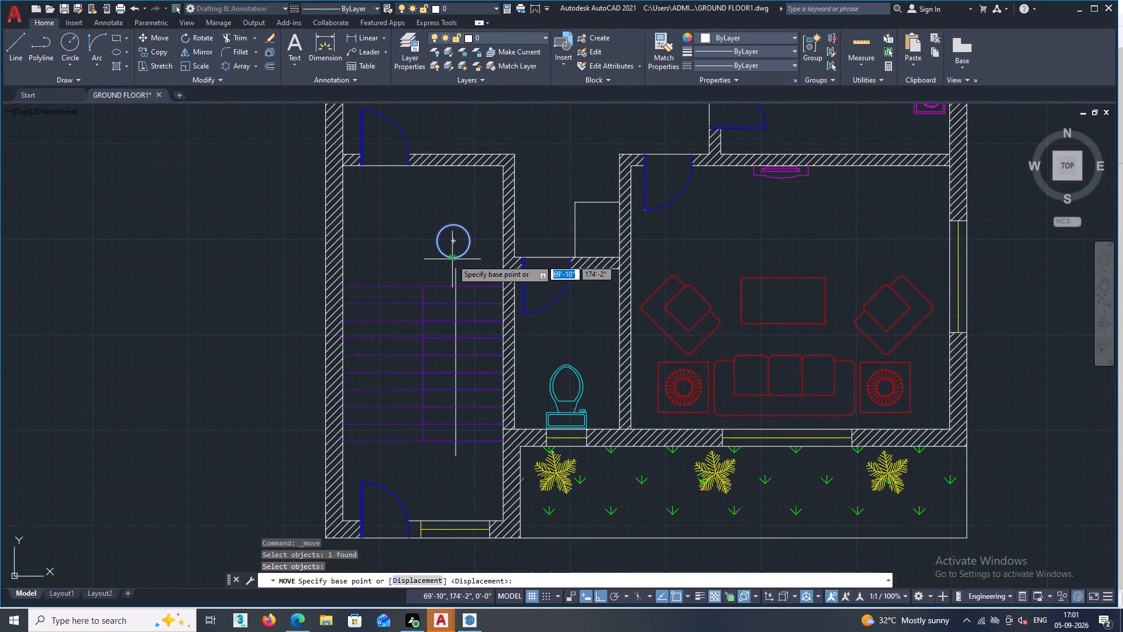
pyautogui.click(452, 258)
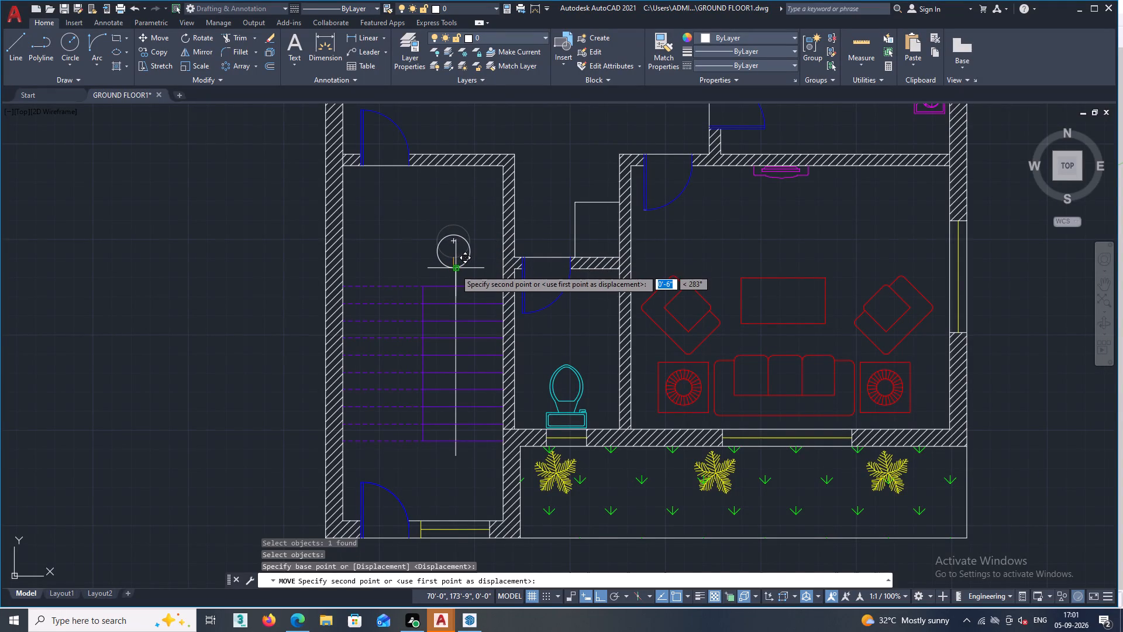
pyautogui.click(455, 269)
pyautogui.press('Escape')
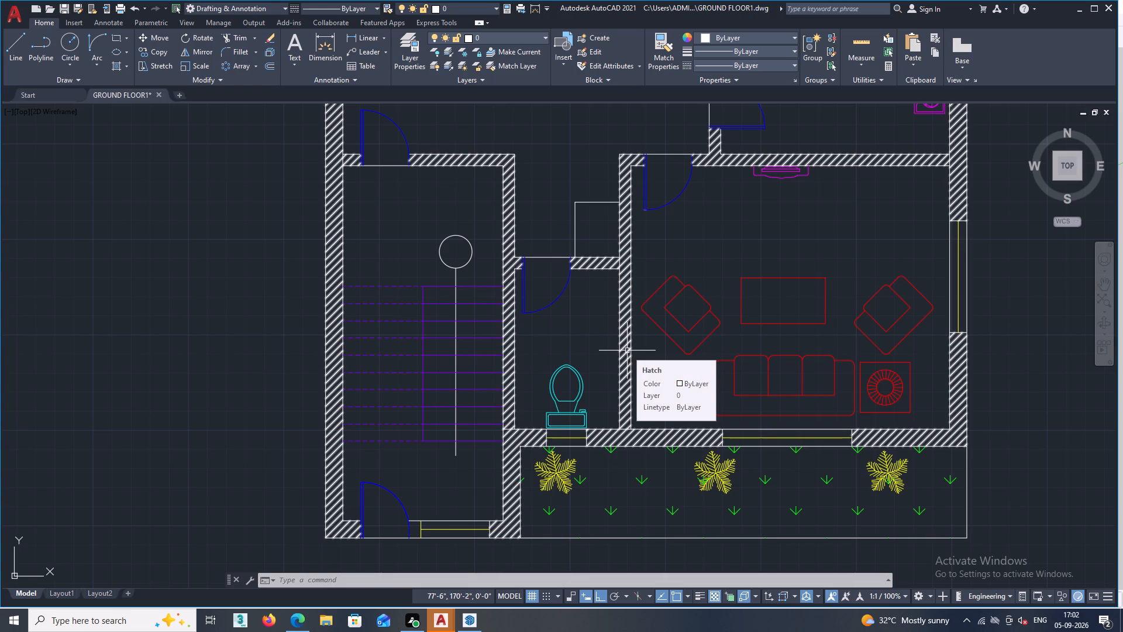
# Examine the whole ground floor plan, including the staircase with its new line and circle.
pyautogui.scroll(-1, 627, 351)
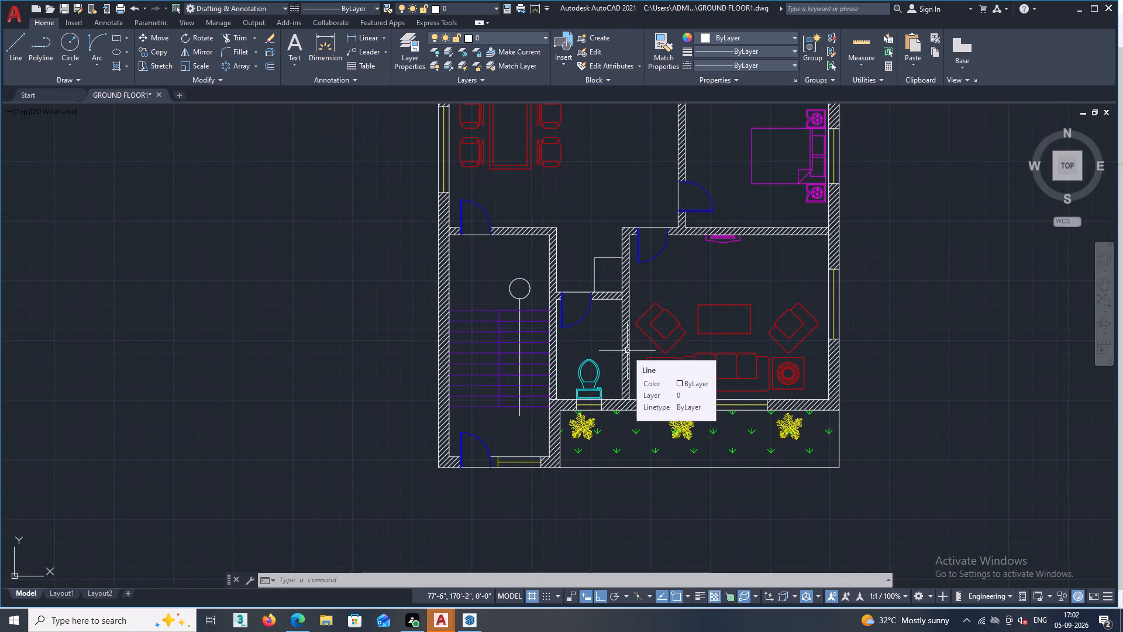
pyautogui.scroll(-2, 623, 349)
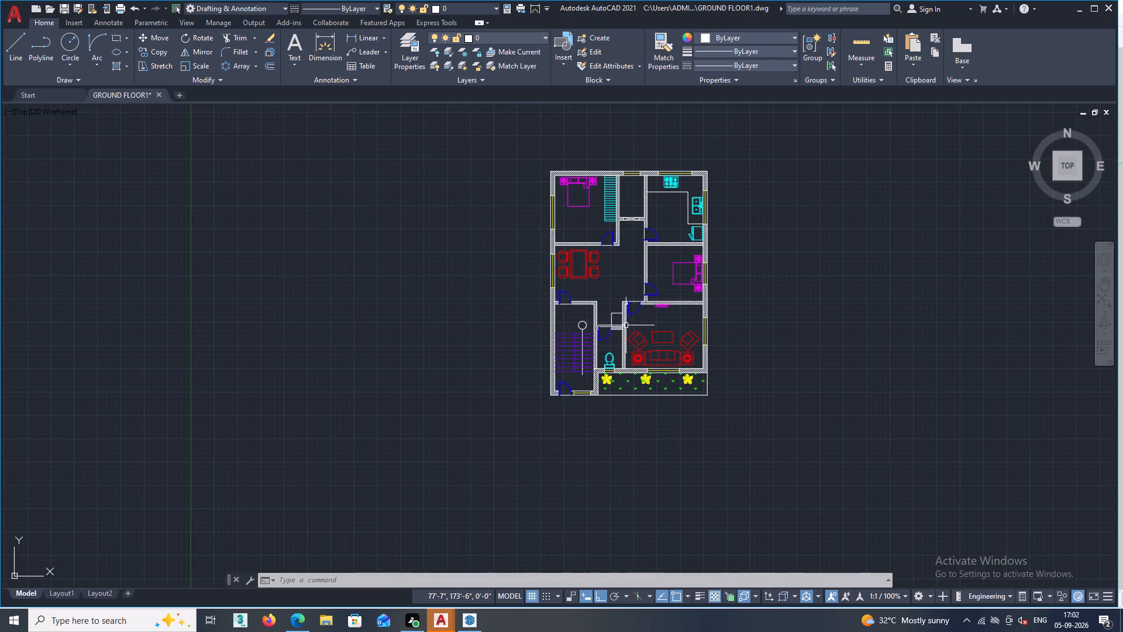
pyautogui.scroll(2, 630, 286)
pyautogui.scroll(-3, 643, 252)
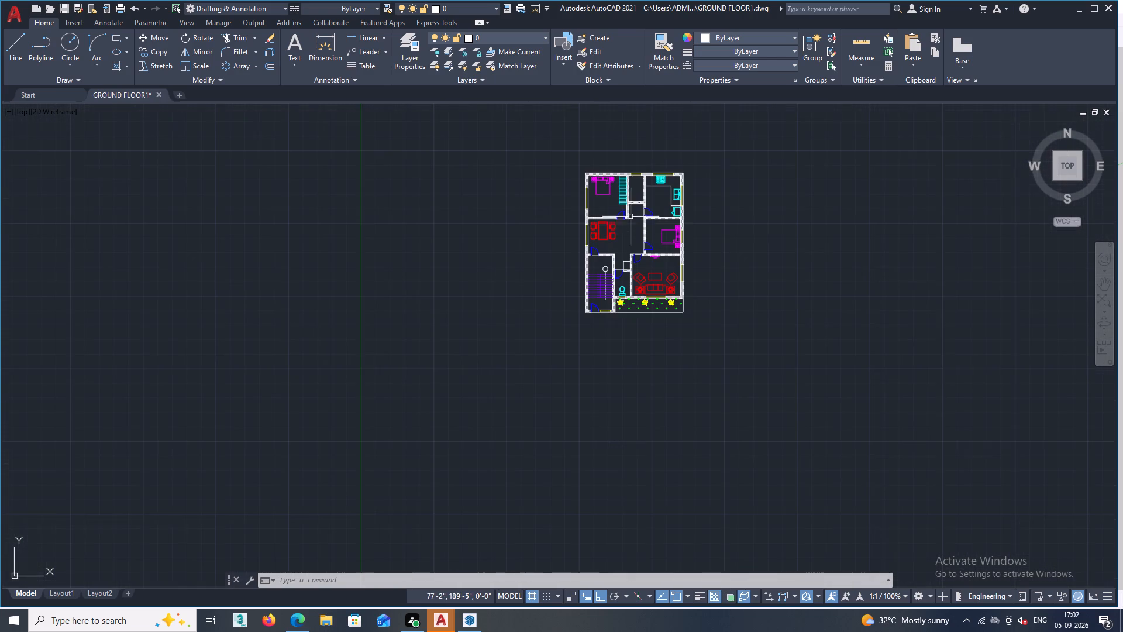
pyautogui.moveTo(629, 243); pyautogui.dragTo(509, 276, button='middle')
pyautogui.scroll(2, 491, 259)
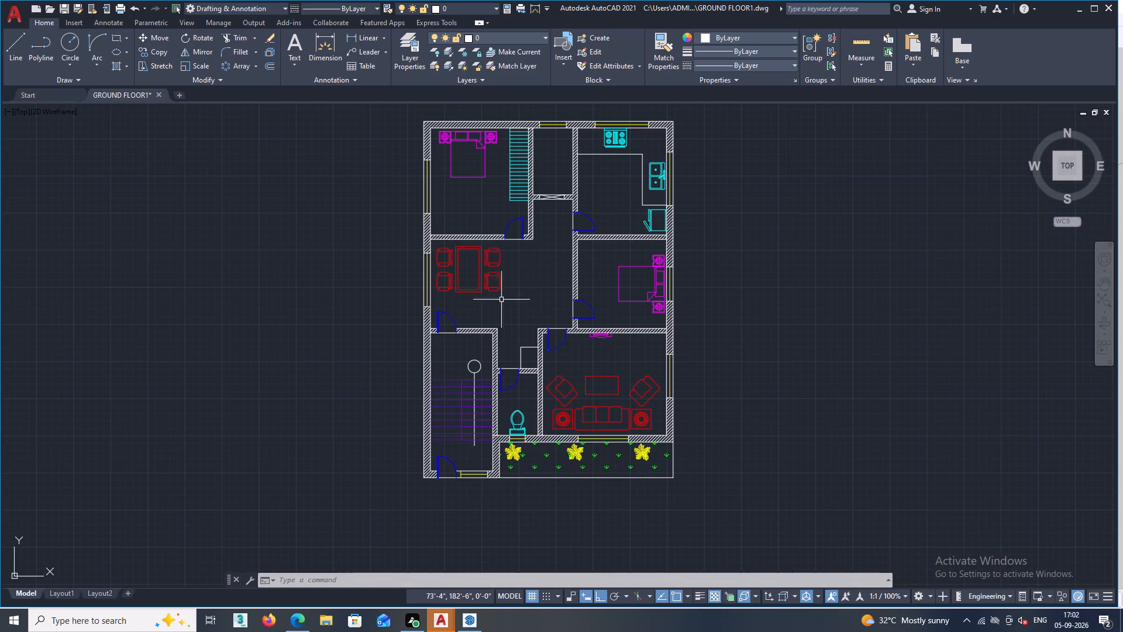
pyautogui.scroll(-1, 540, 291)
pyautogui.scroll(2, 530, 391)
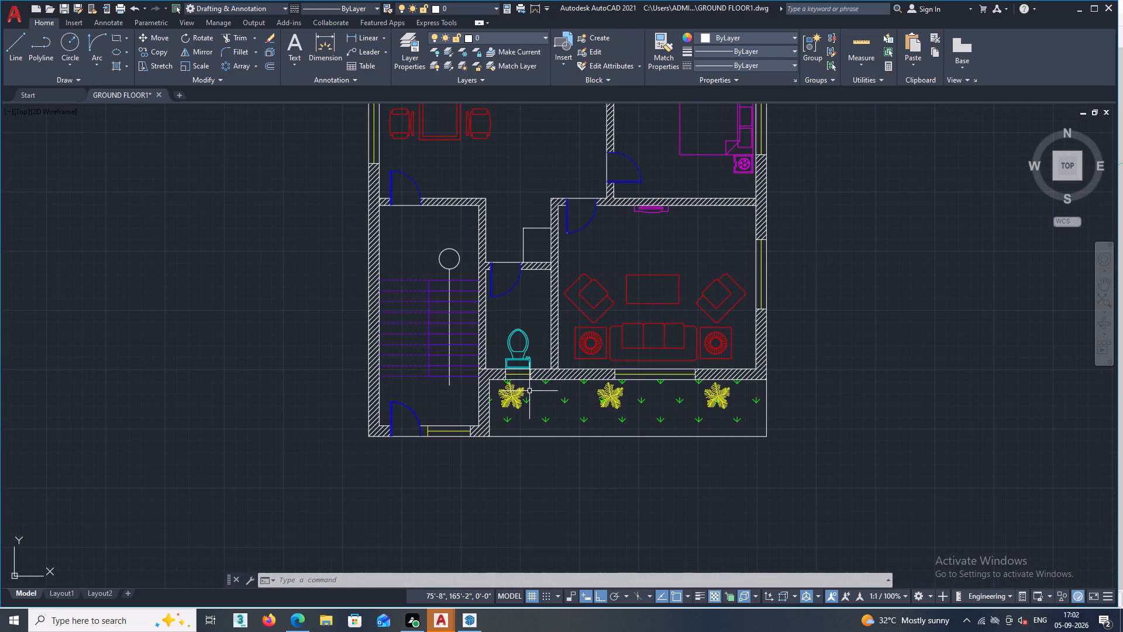
pyautogui.scroll(-1, 467, 405)
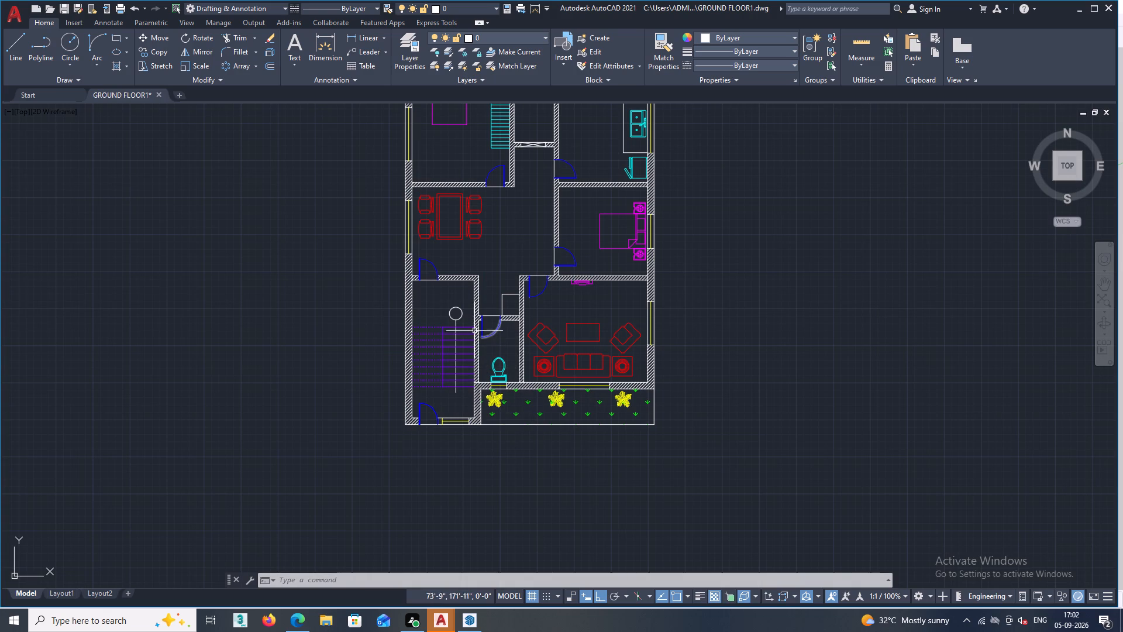
pyautogui.scroll(2, 453, 324)
pyautogui.scroll(-1, 479, 379)
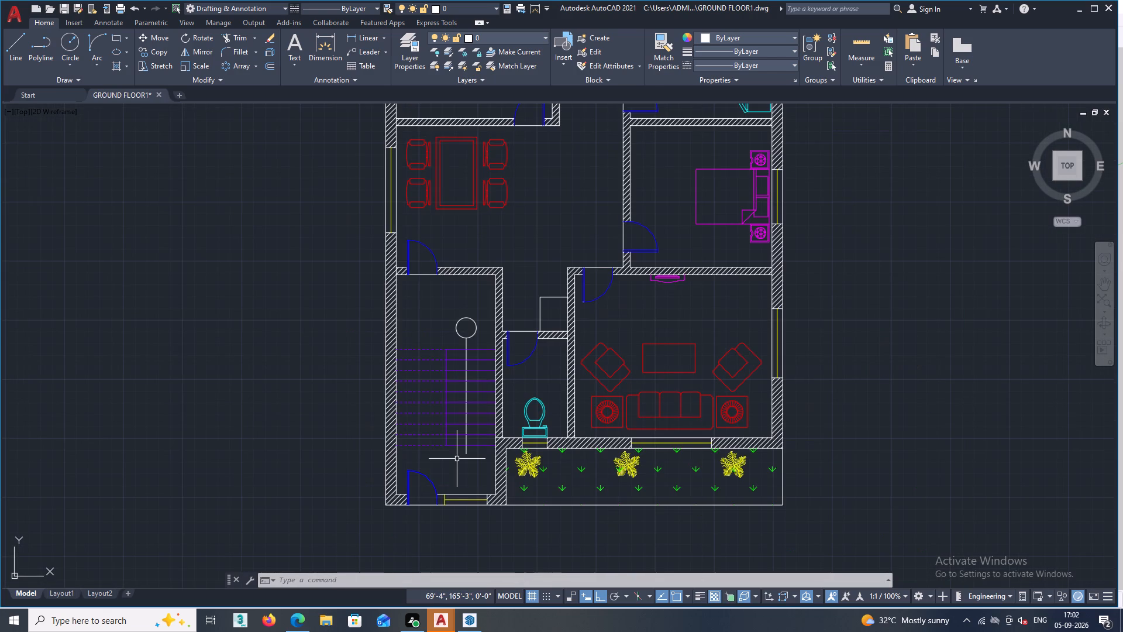
# With Ortho off, draw two arrow barbs about 5" long from the south endpoint of the staircase line, slanting up and outward on both sides.
pyautogui.scroll(1, 457, 459)
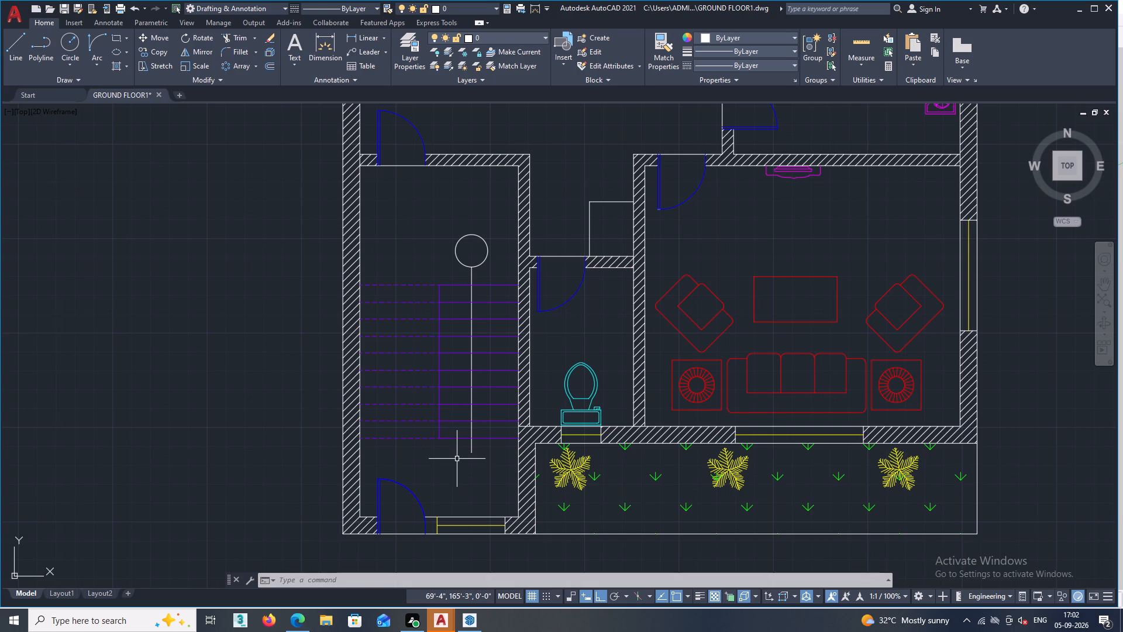
pyautogui.write('L')
pyautogui.press('space')
pyautogui.scroll(2, 474, 461)
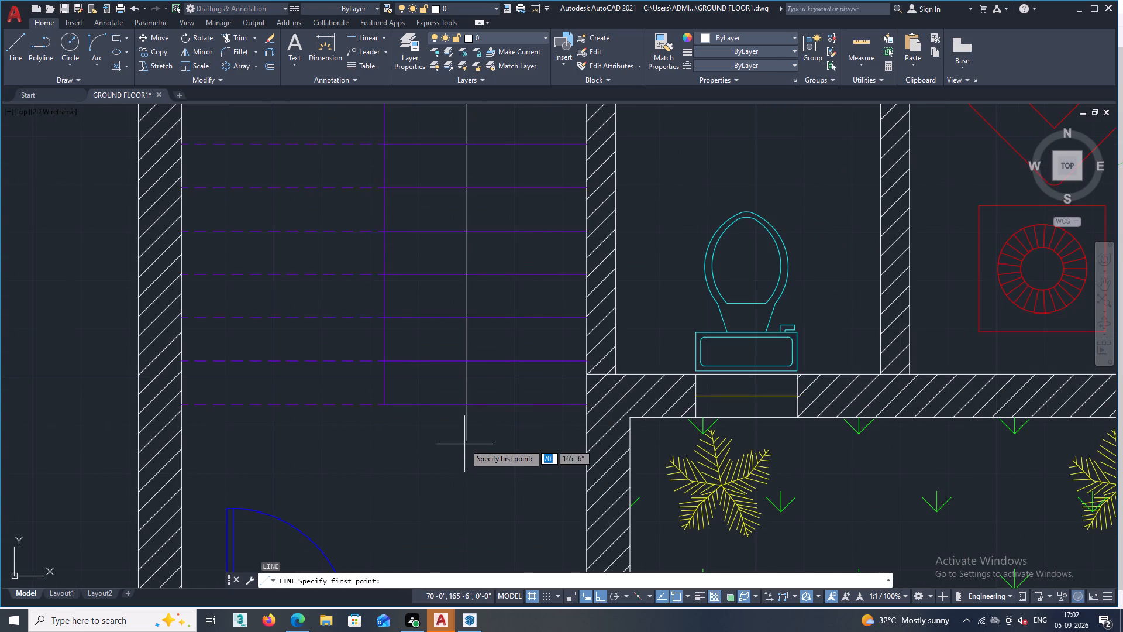
pyautogui.click(466, 441)
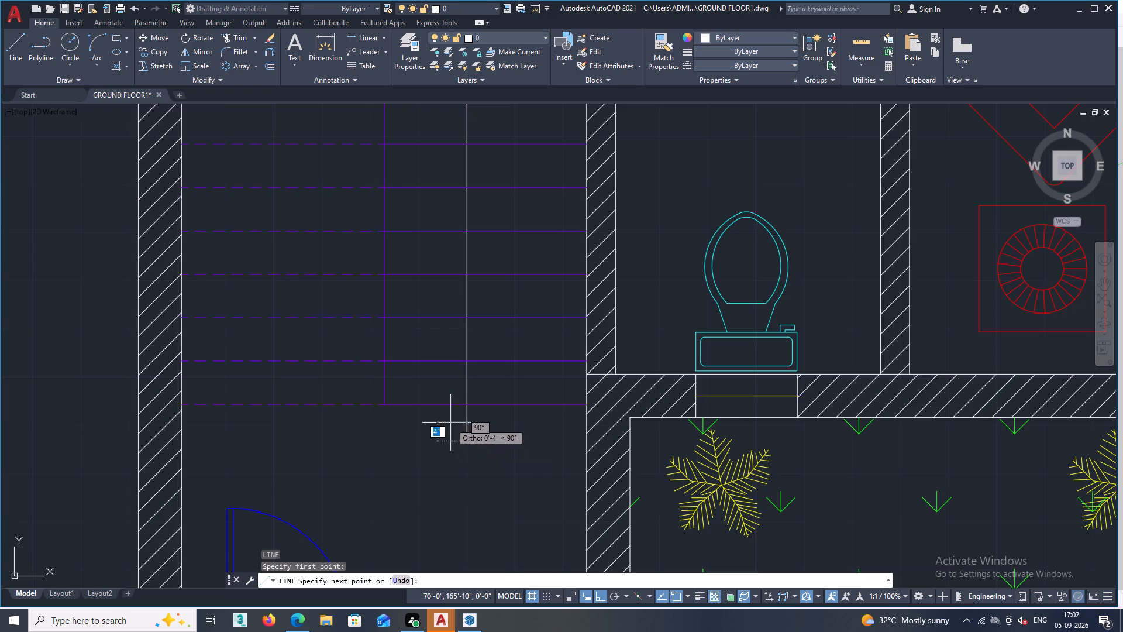
pyautogui.press('F8')
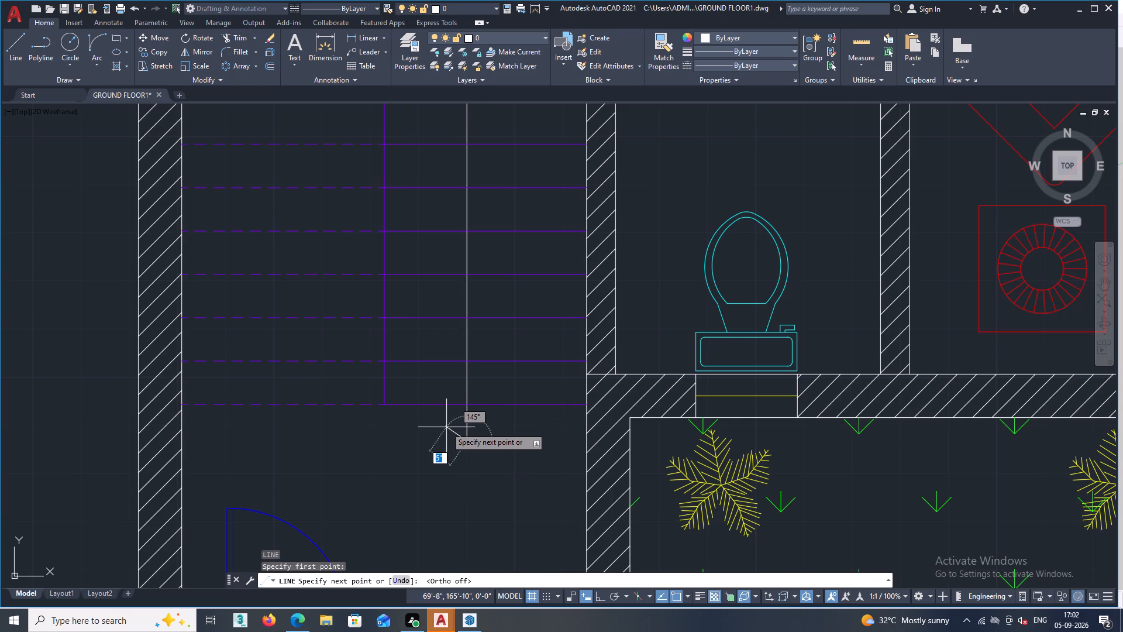
pyautogui.doubleClick(446, 427)
pyautogui.press('space')
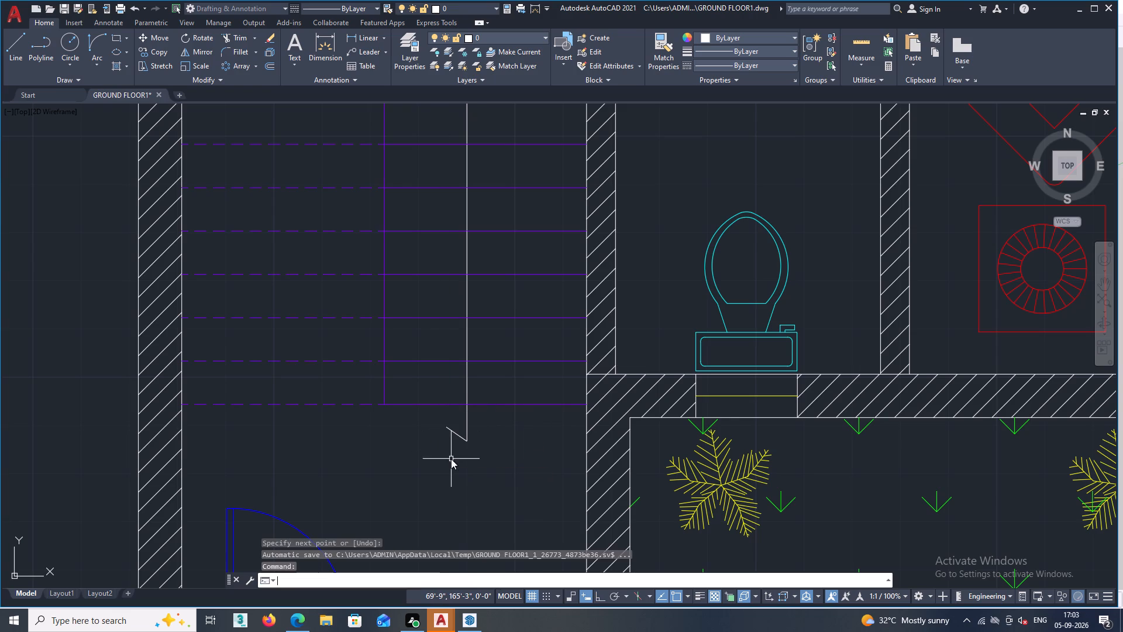
pyautogui.press('space')
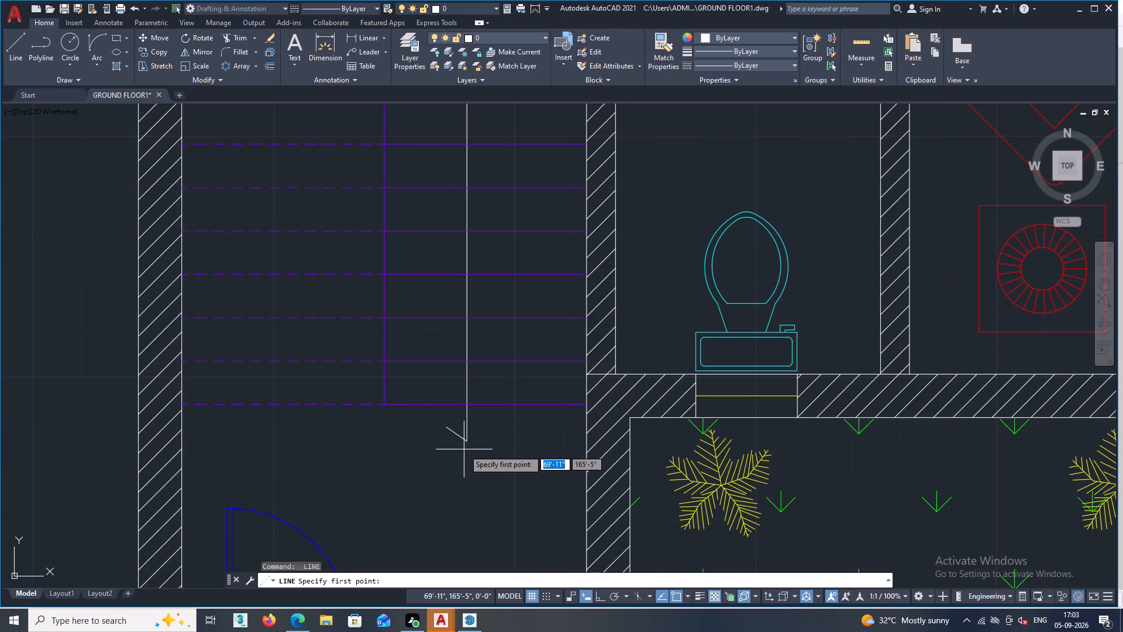
pyautogui.click(469, 441)
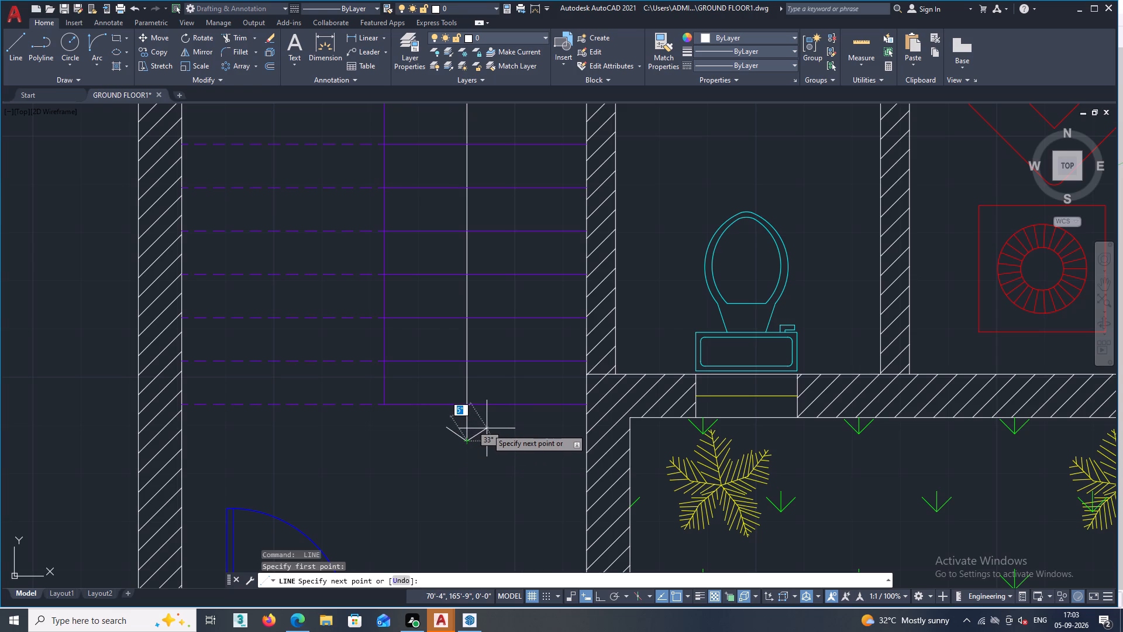
pyautogui.doubleClick(487, 428)
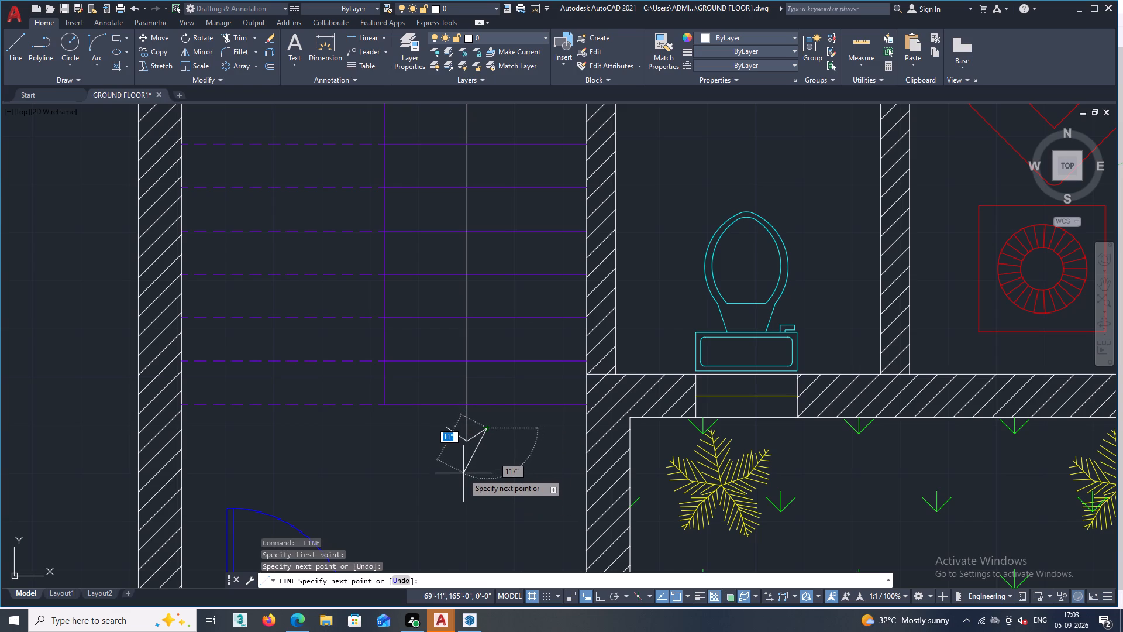
pyautogui.press('Escape')
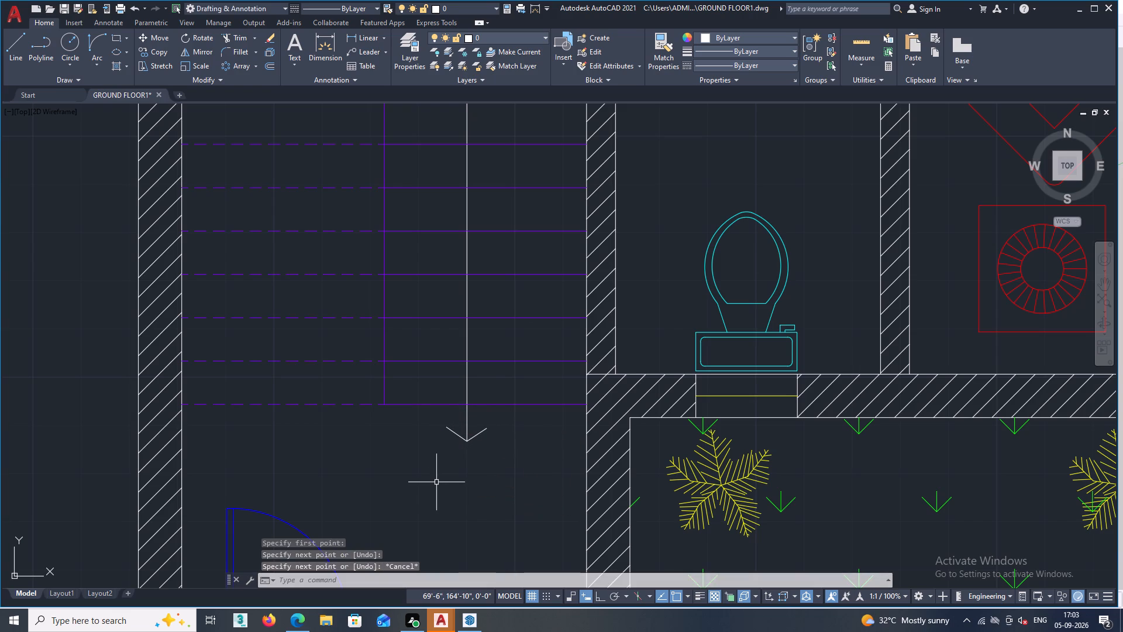
# Close the arrowhead with two lines about 10" long, joining the outer ends of the barbs at a tip south of the staircase line.
pyautogui.write('L')
pyautogui.press('space')
pyautogui.click(446, 429)
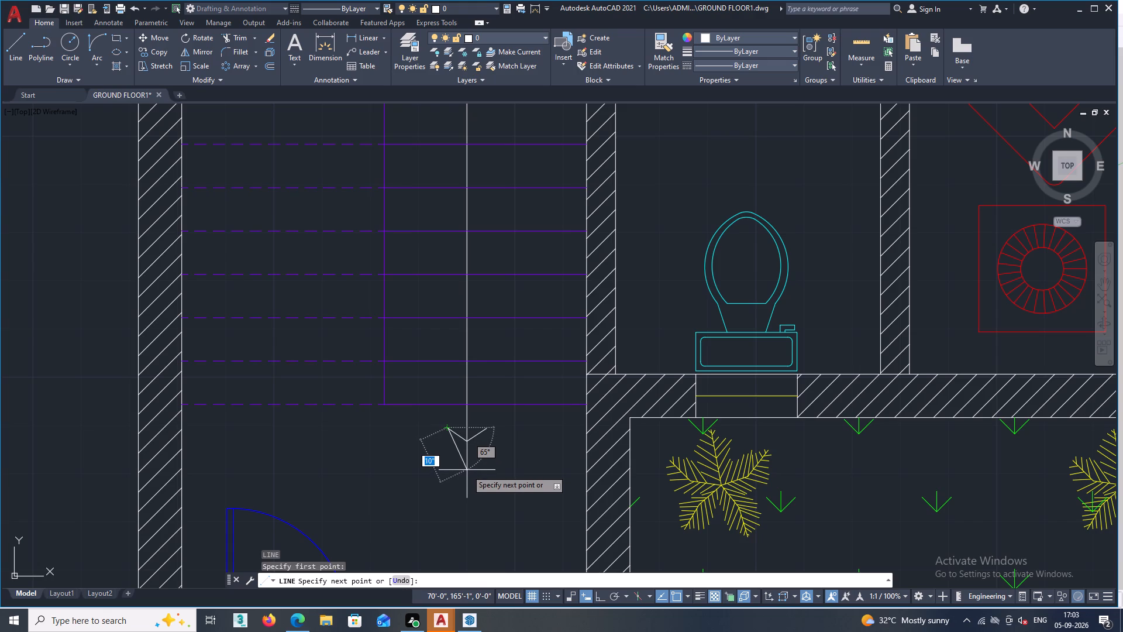
pyautogui.doubleClick(467, 470)
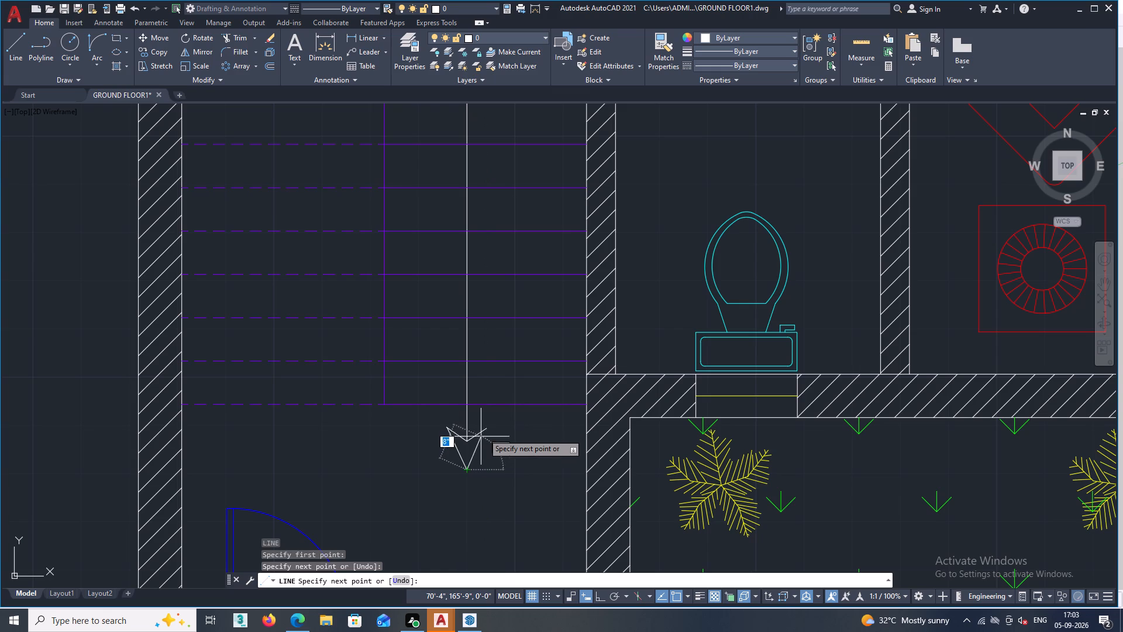
pyautogui.doubleClick(485, 429)
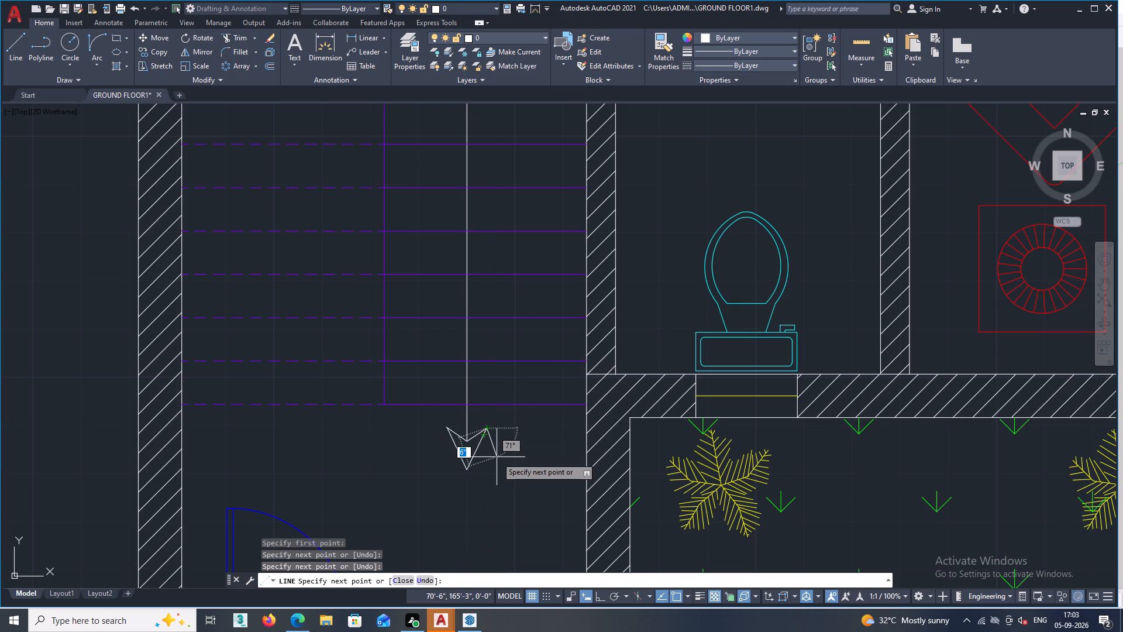
pyautogui.press('Escape')
# Change the linetype of the staircase's vertical direction line to DASHED.
pyautogui.scroll(-1, 474, 468)
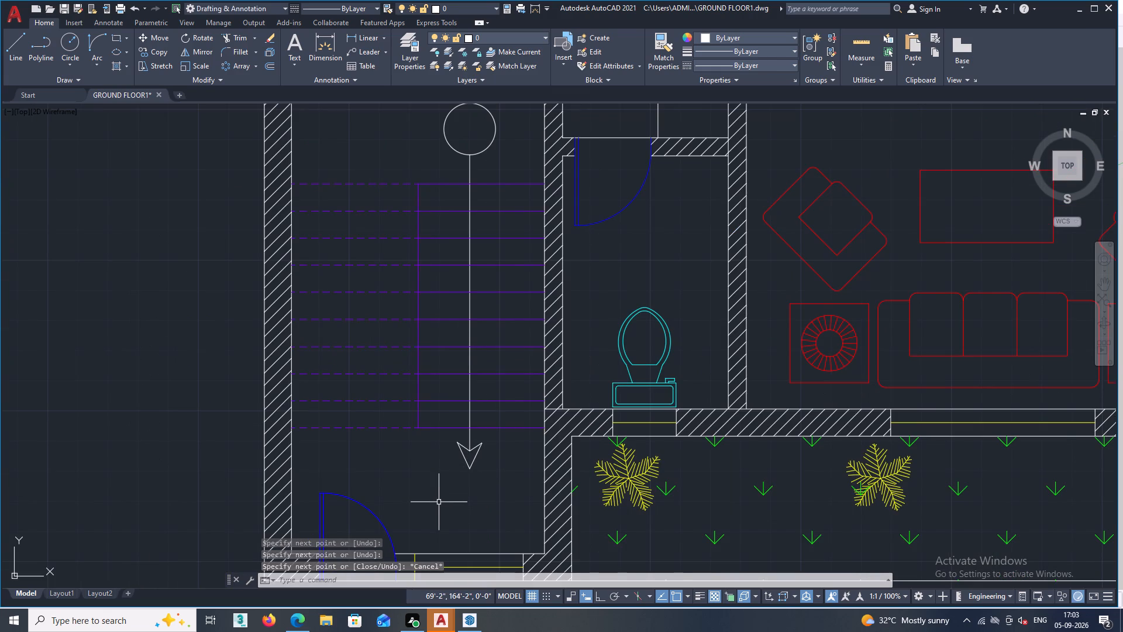
pyautogui.scroll(1, 459, 480)
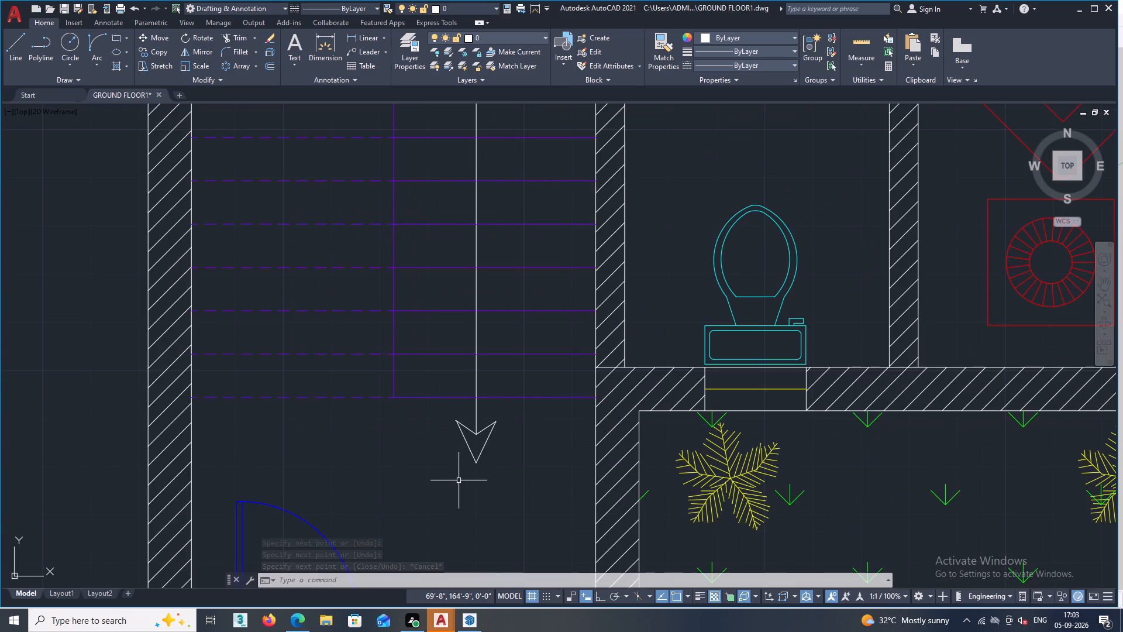
pyautogui.scroll(-2, 488, 475)
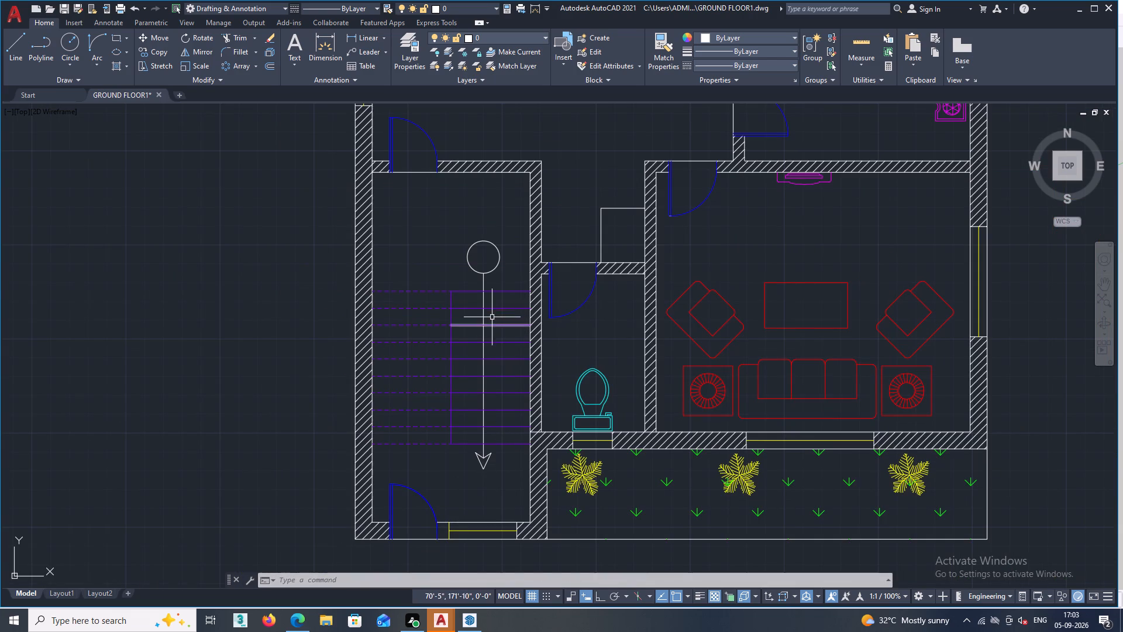
pyautogui.click(483, 300)
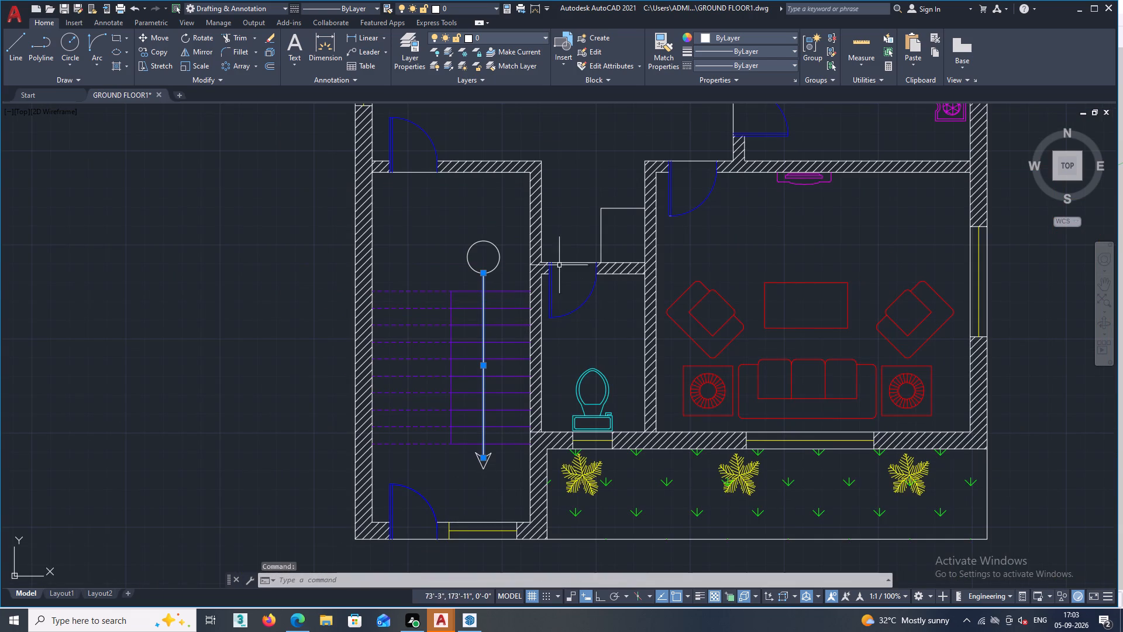
pyautogui.click(793, 64)
pyautogui.click(736, 124)
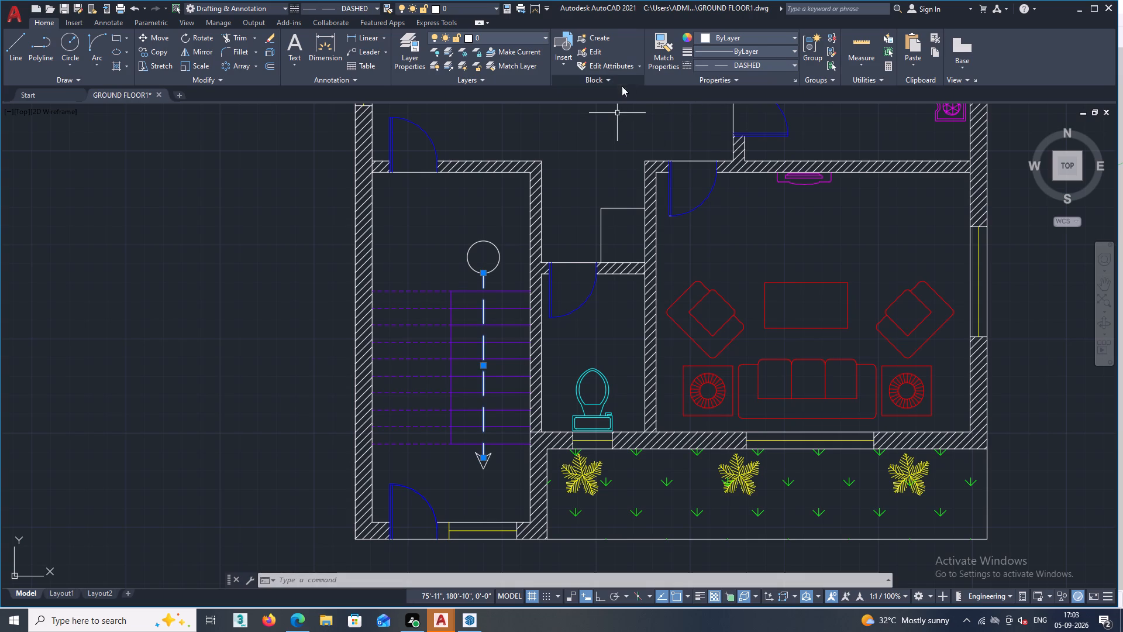
# Set the linetype scale of the staircase's dashed direction line to .5 in its properties.
pyautogui.hotkey('ctrl', '1')
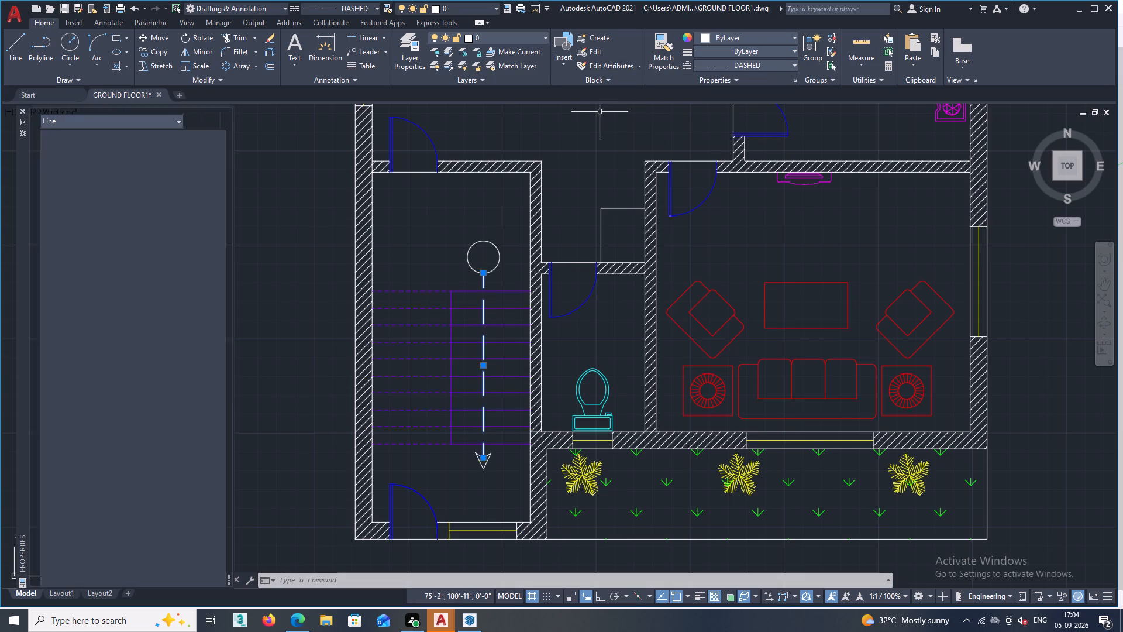
pyautogui.click(143, 179)
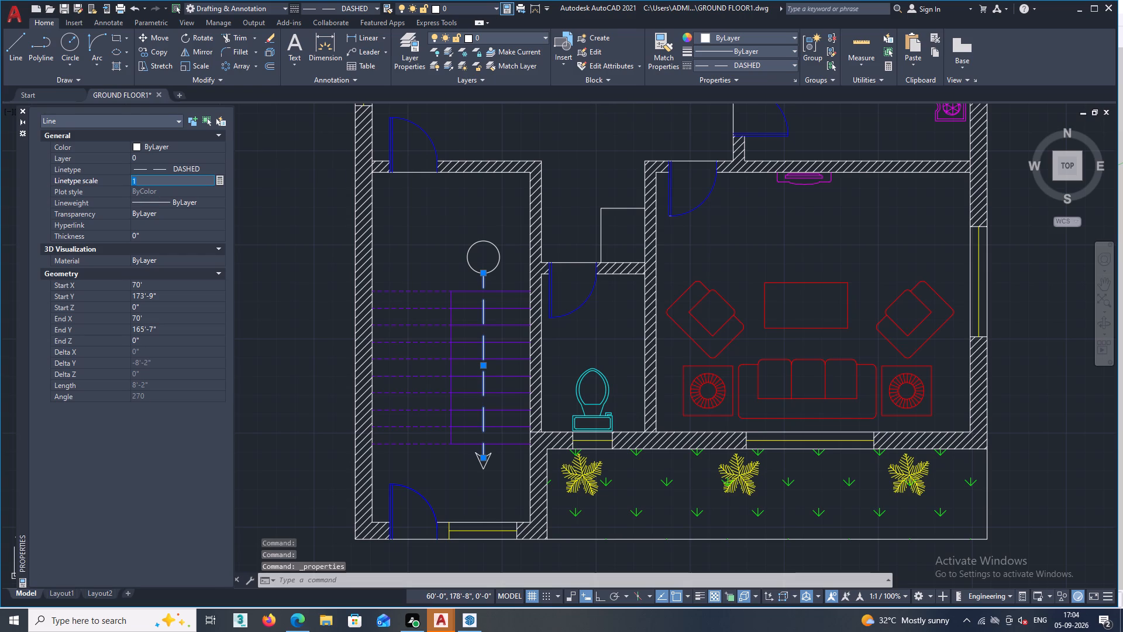
pyautogui.press('BackSpace')
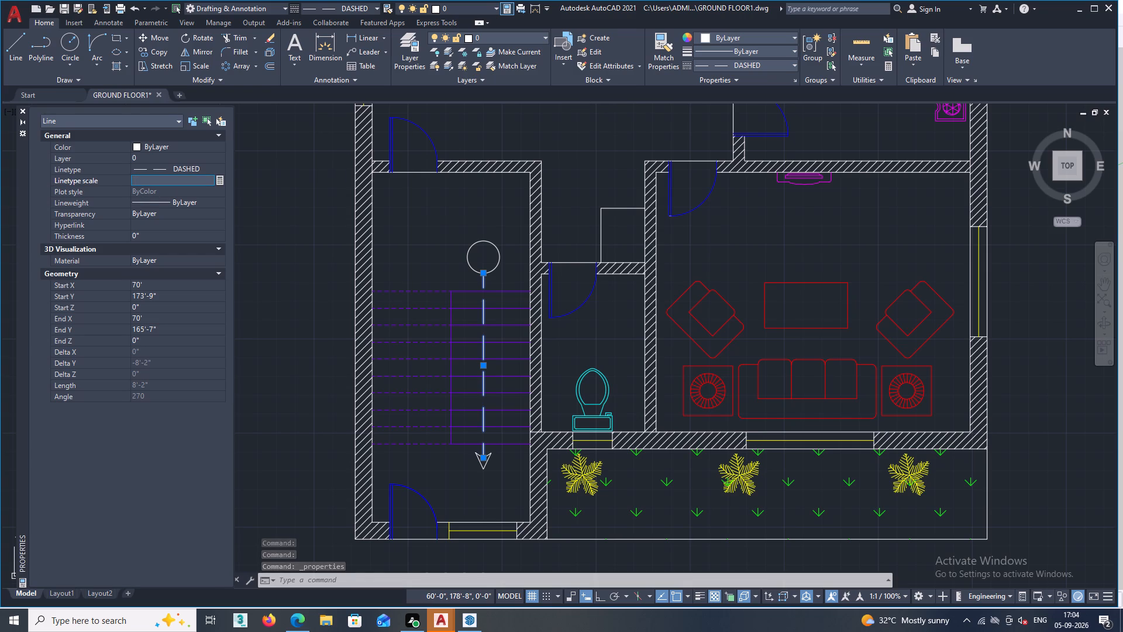
pyautogui.press('.')
pyautogui.press('5')
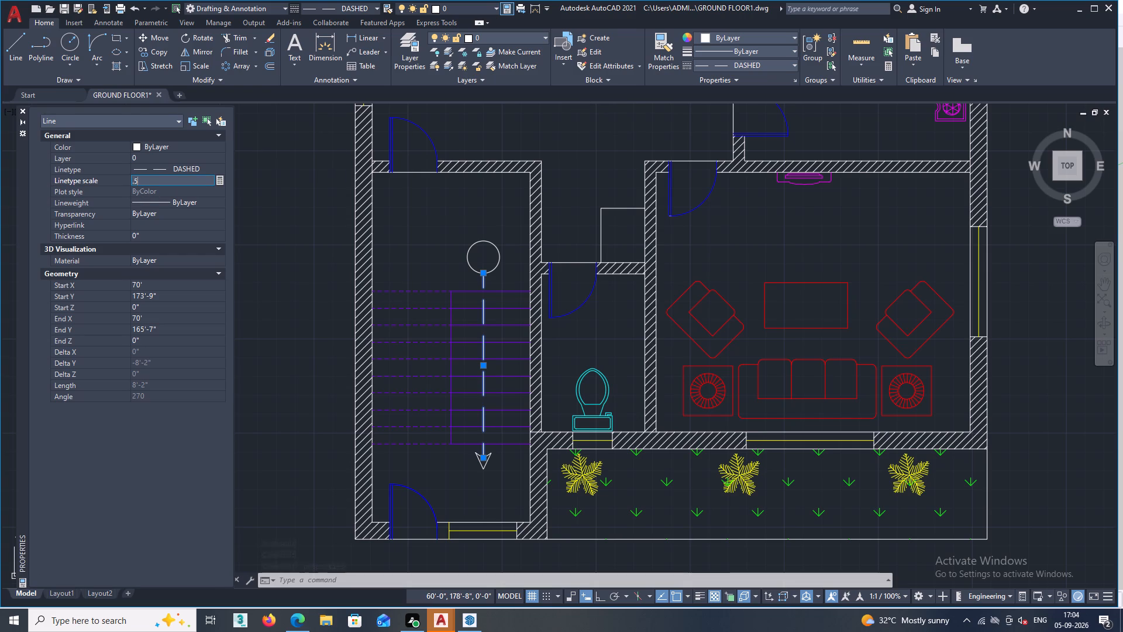
pyautogui.press('Return')
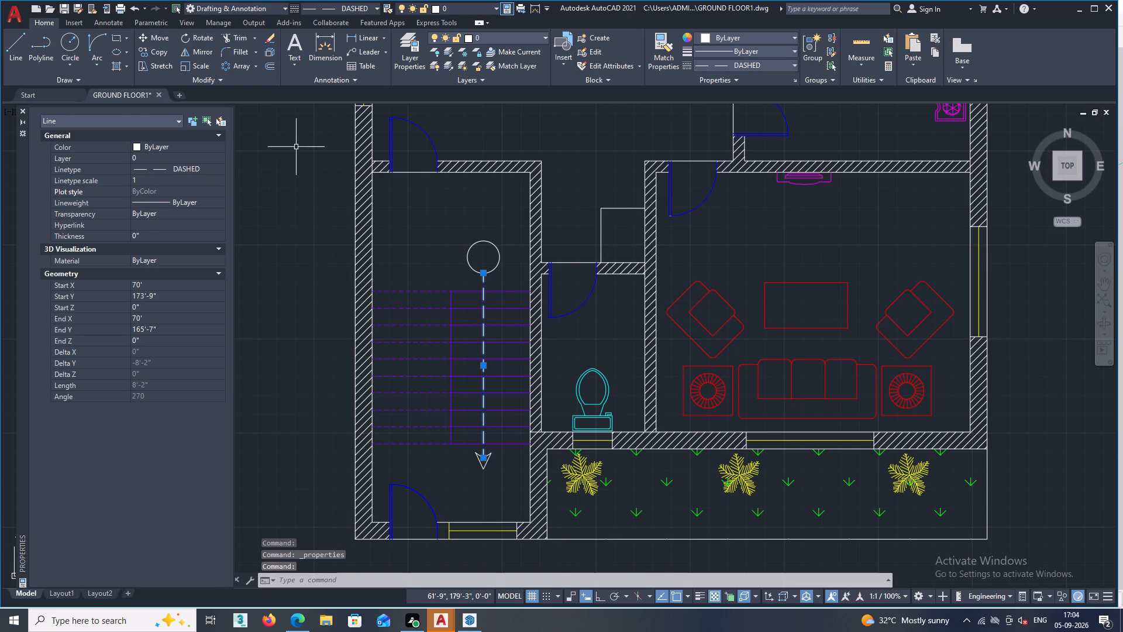
pyautogui.doubleClick(19, 108)
pyautogui.press('Escape')
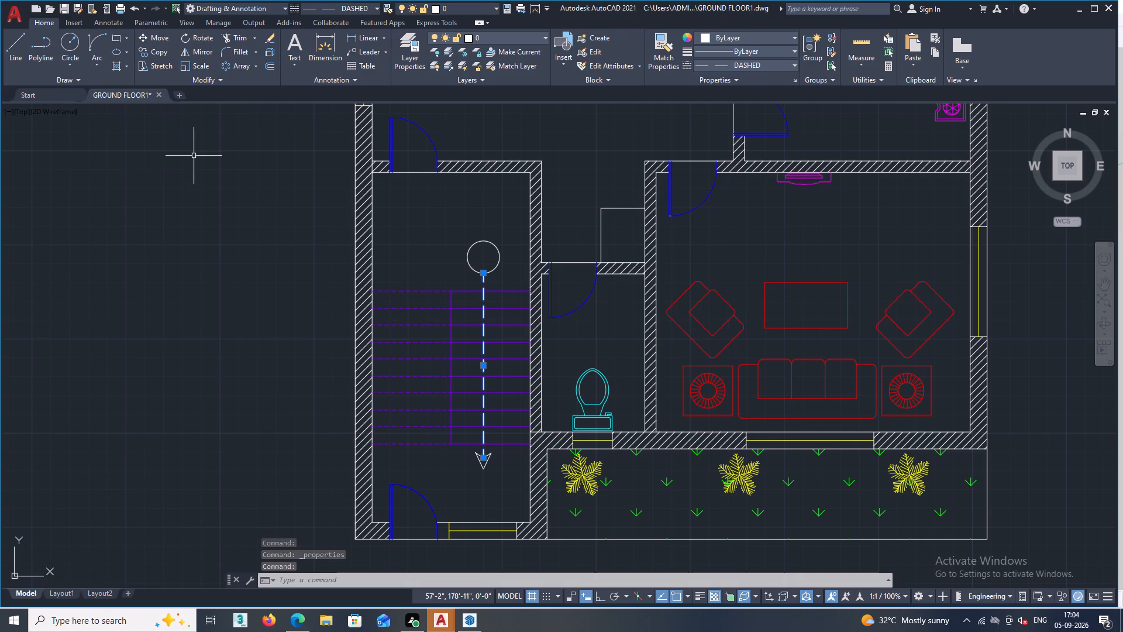
# Fill the arrowhead at the south end of the staircase line with a SOLID hatch in red 237,31,36.
pyautogui.scroll(-1, 216, 184)
pyautogui.scroll(1, 373, 242)
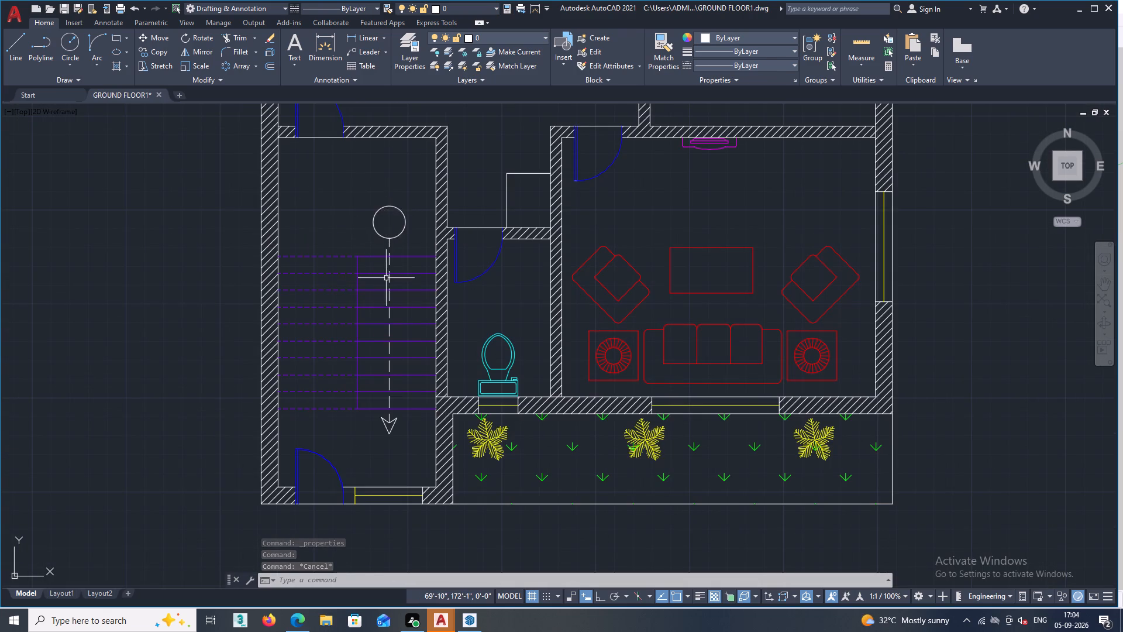
pyautogui.scroll(-1, 386, 282)
pyautogui.scroll(2, 380, 393)
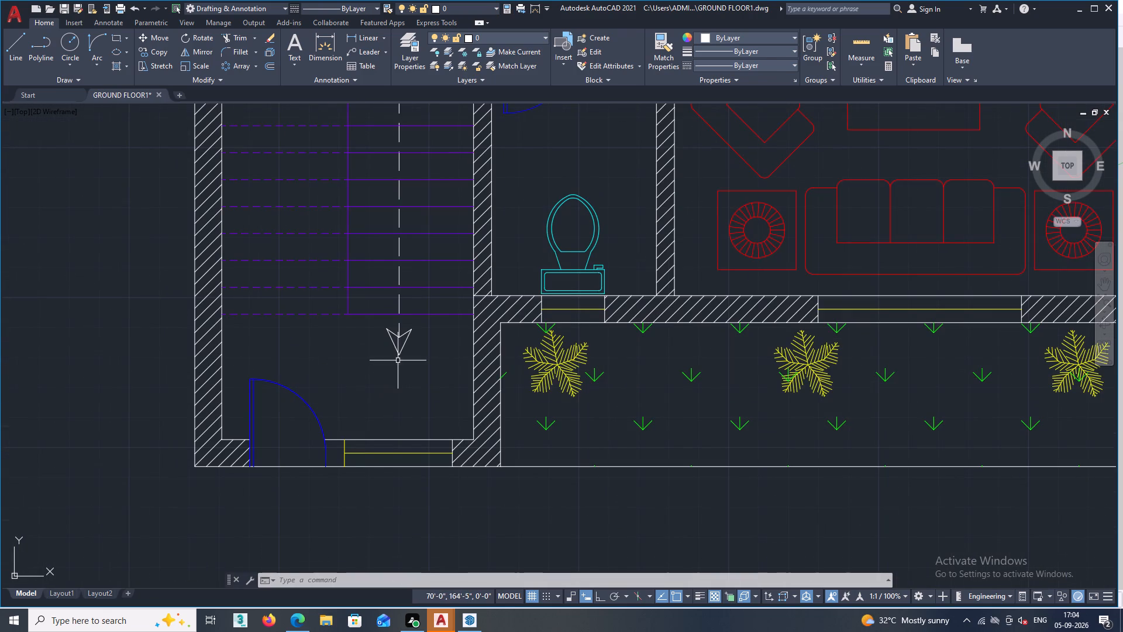
pyautogui.write('H')
pyautogui.press('space')
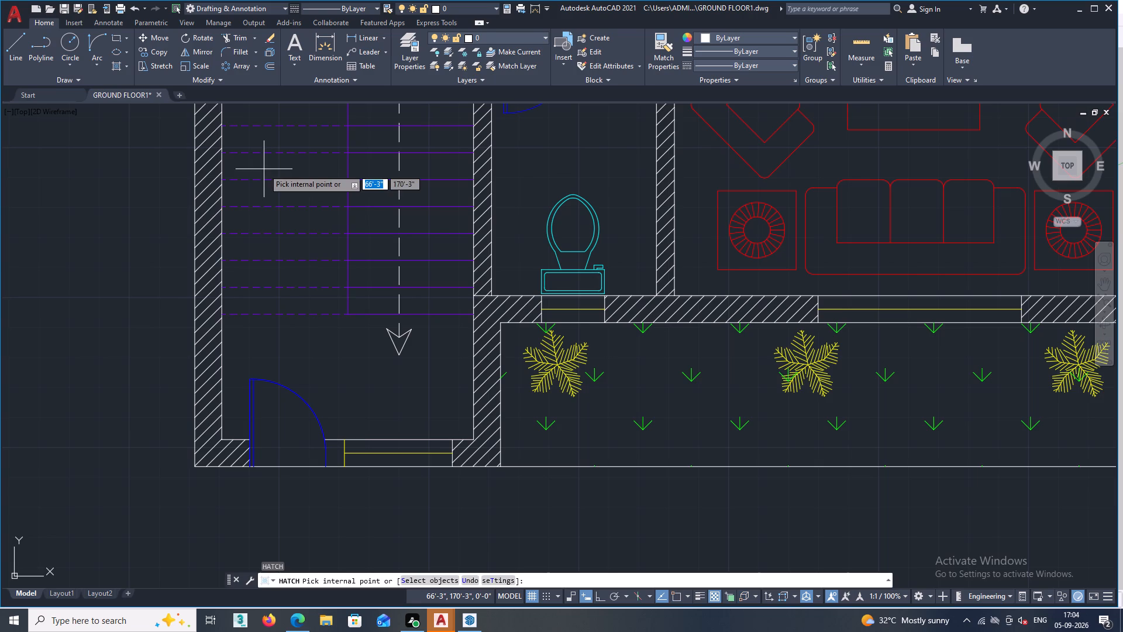
pyautogui.doubleClick(106, 48)
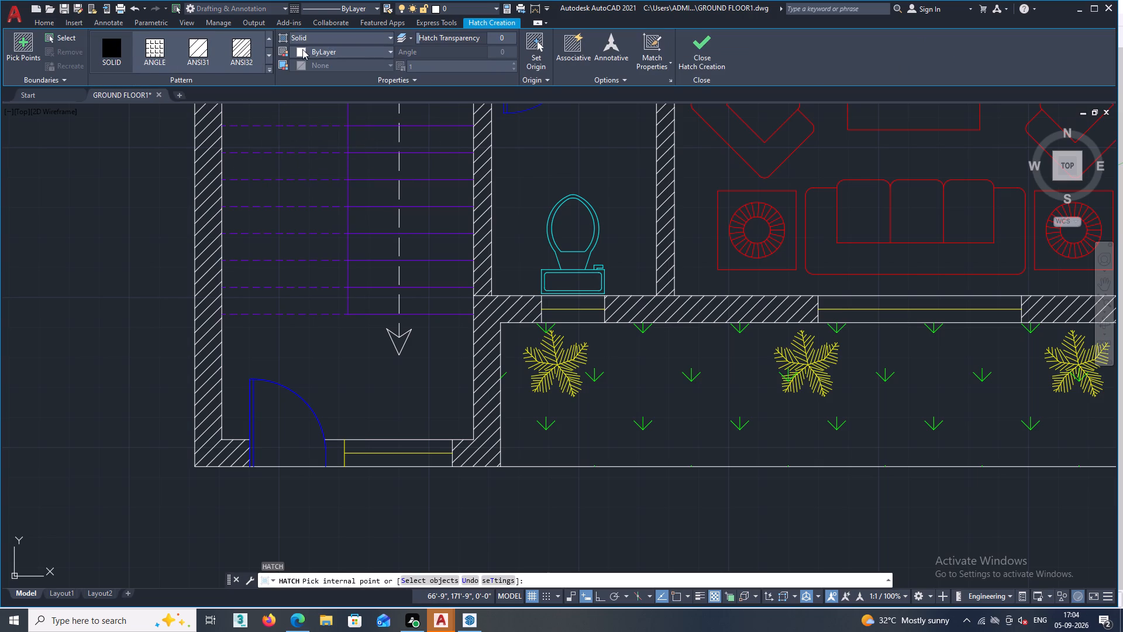
pyautogui.doubleClick(392, 49)
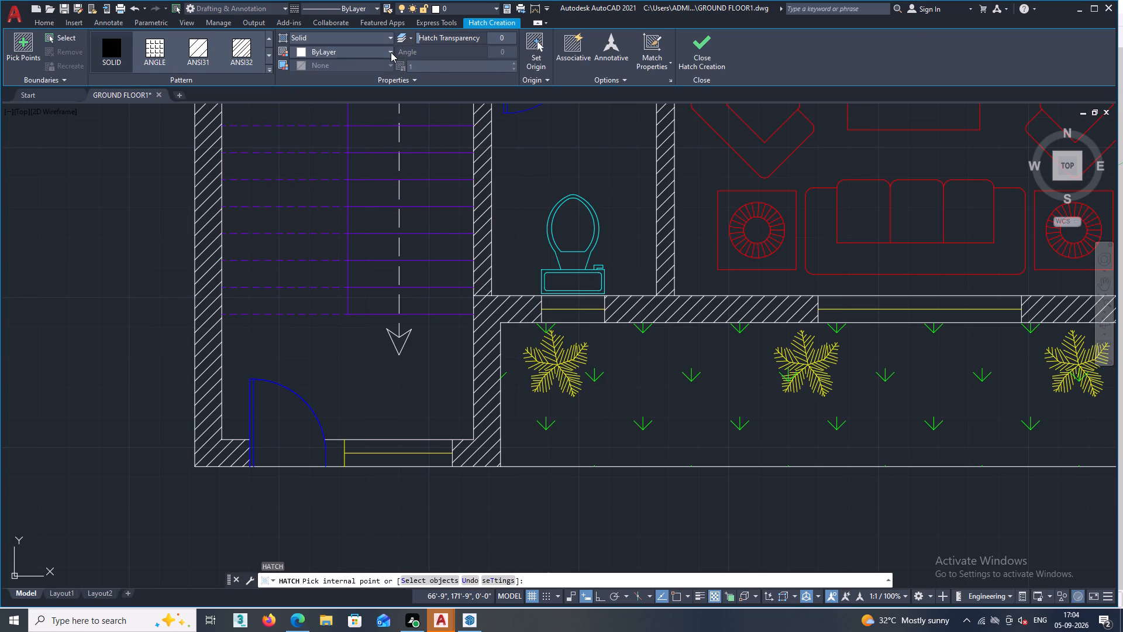
pyautogui.click(391, 52)
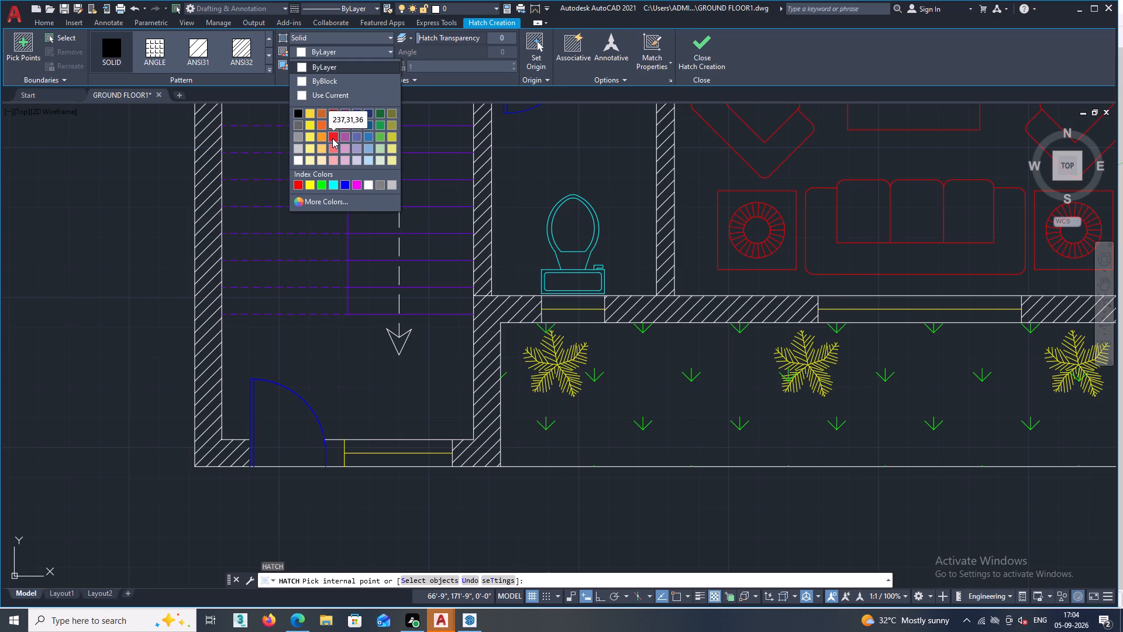
pyautogui.click(332, 138)
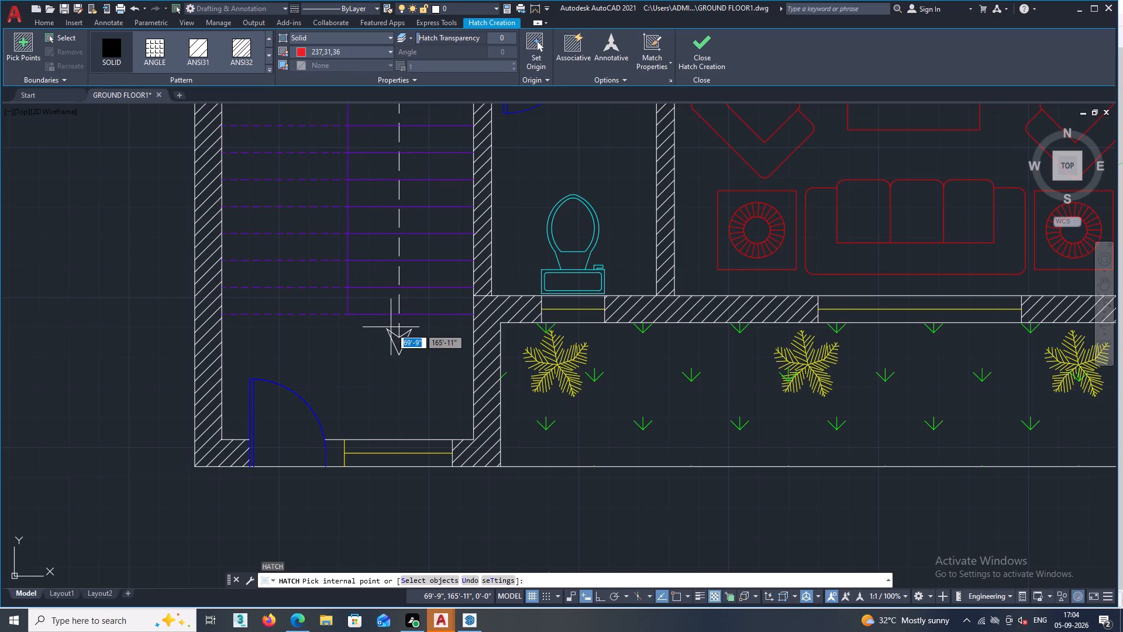
pyautogui.click(399, 344)
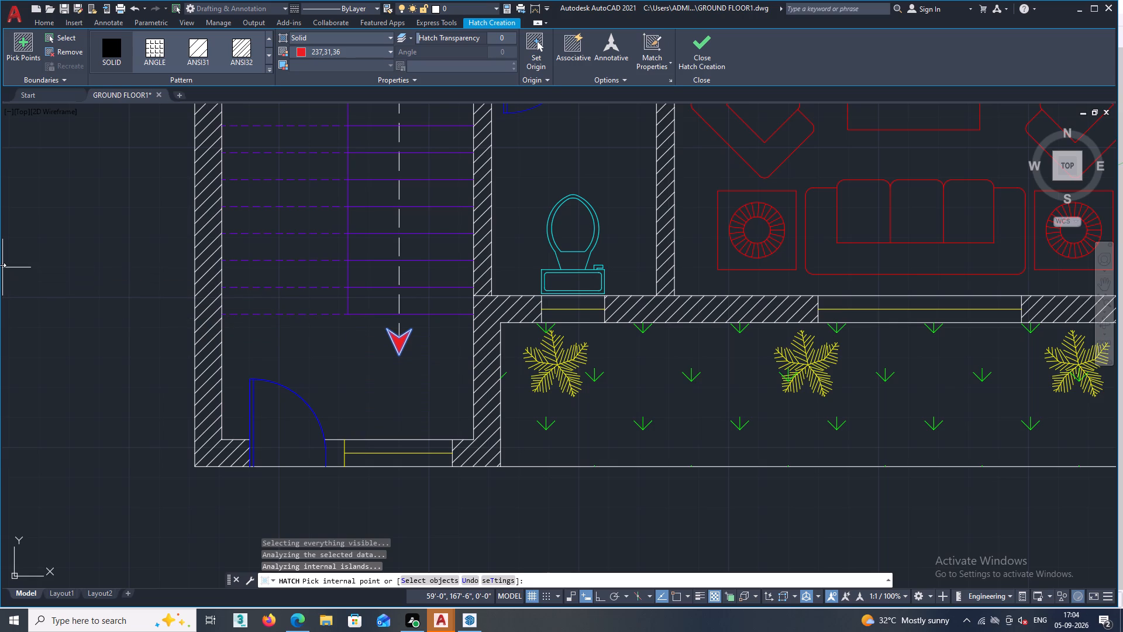
pyautogui.press('Escape')
pyautogui.scroll(-2, 44, 287)
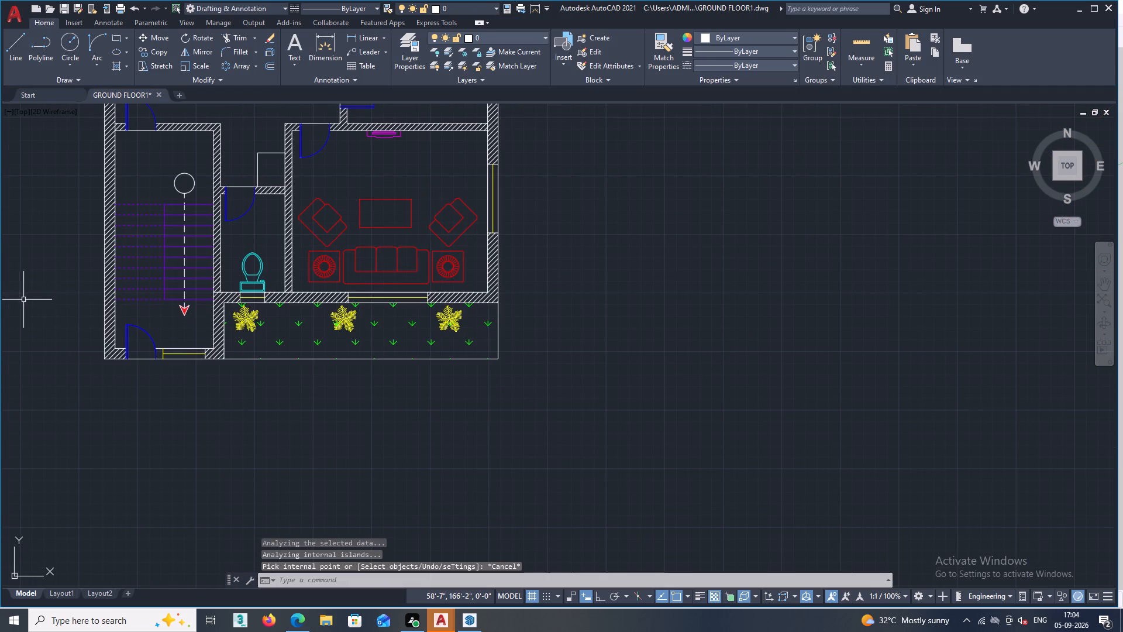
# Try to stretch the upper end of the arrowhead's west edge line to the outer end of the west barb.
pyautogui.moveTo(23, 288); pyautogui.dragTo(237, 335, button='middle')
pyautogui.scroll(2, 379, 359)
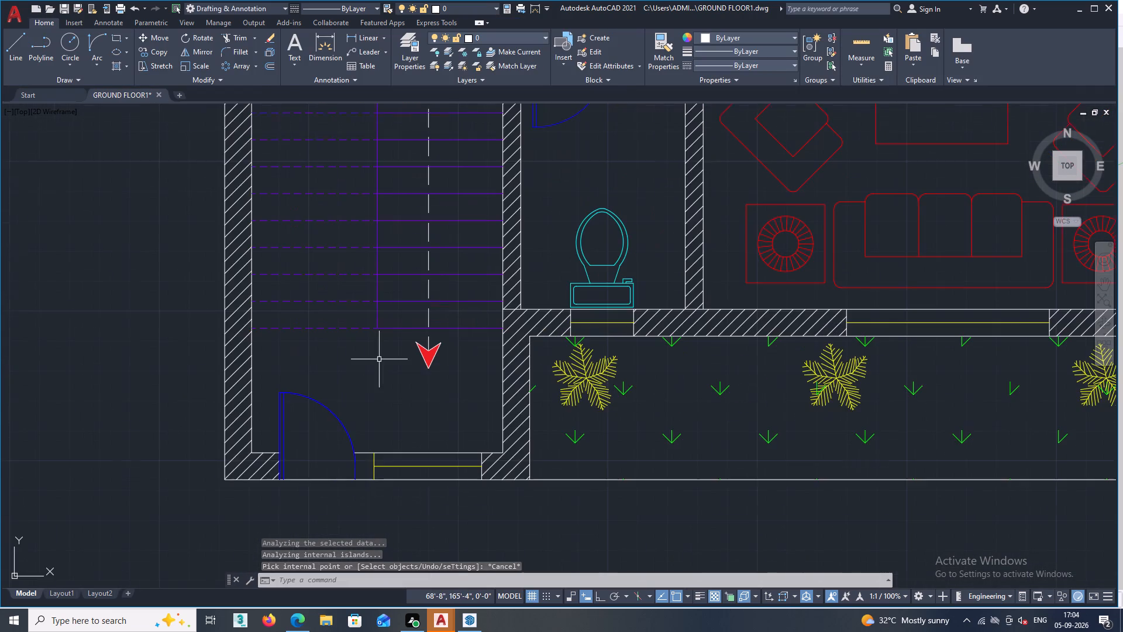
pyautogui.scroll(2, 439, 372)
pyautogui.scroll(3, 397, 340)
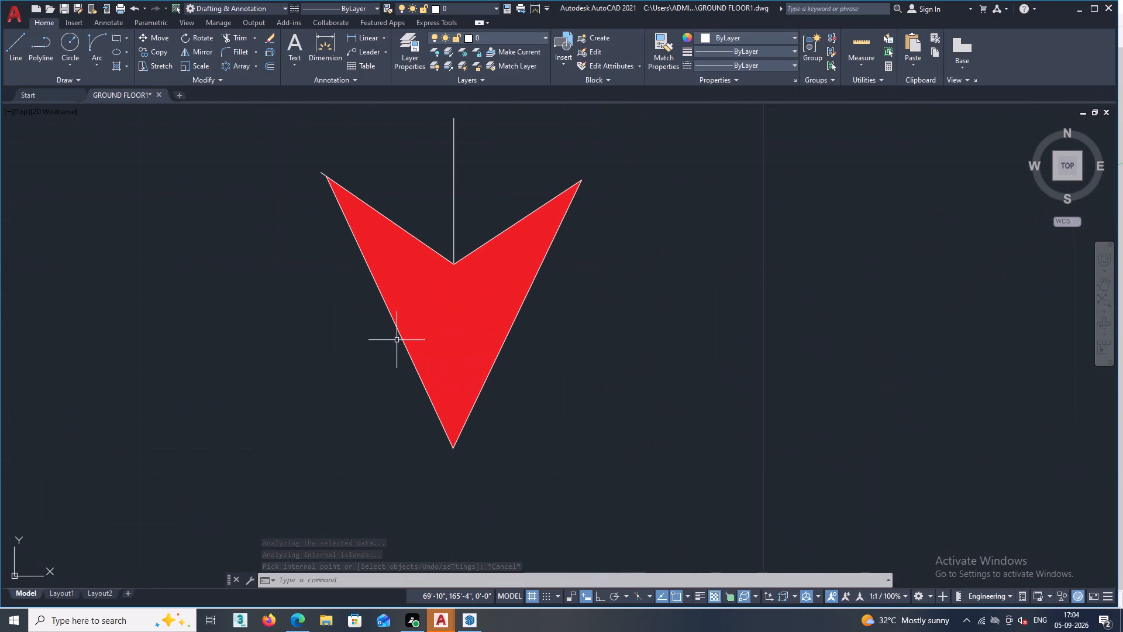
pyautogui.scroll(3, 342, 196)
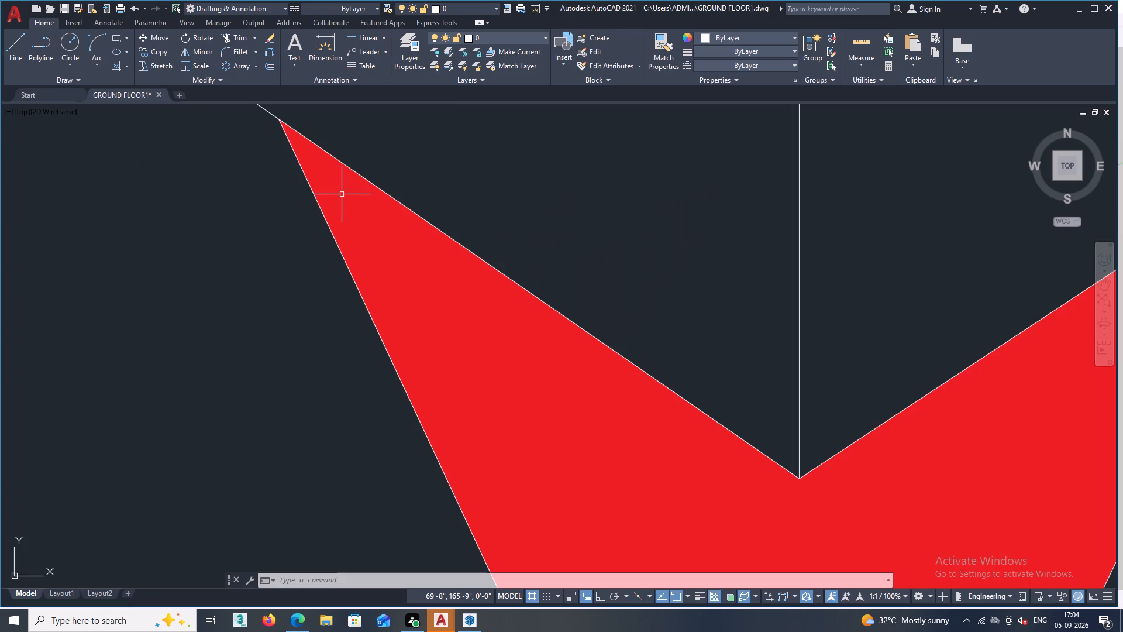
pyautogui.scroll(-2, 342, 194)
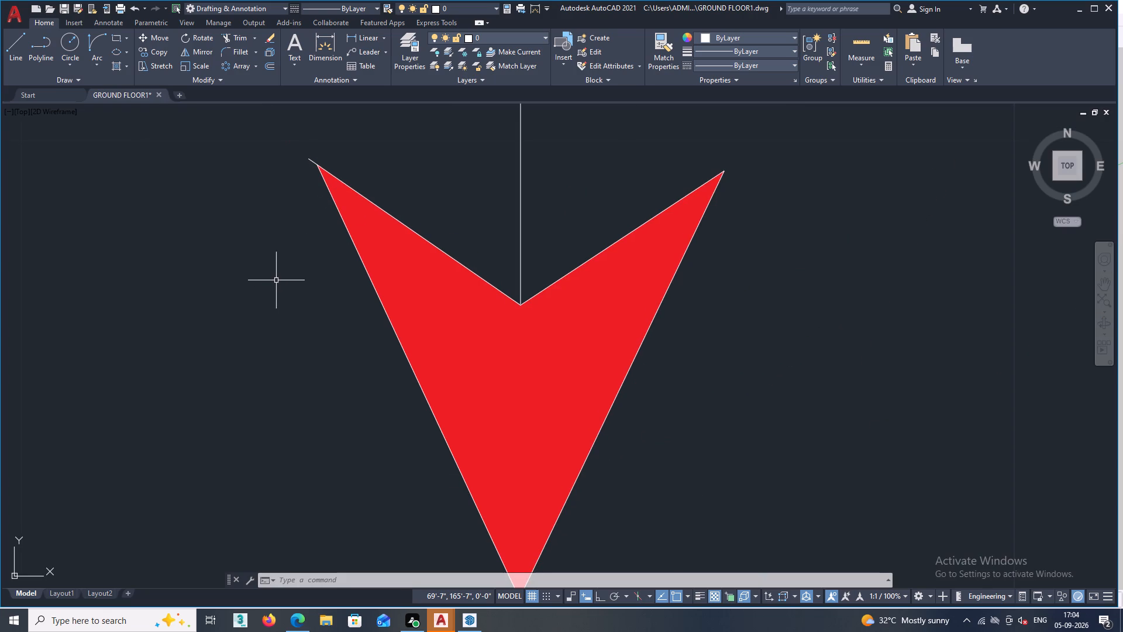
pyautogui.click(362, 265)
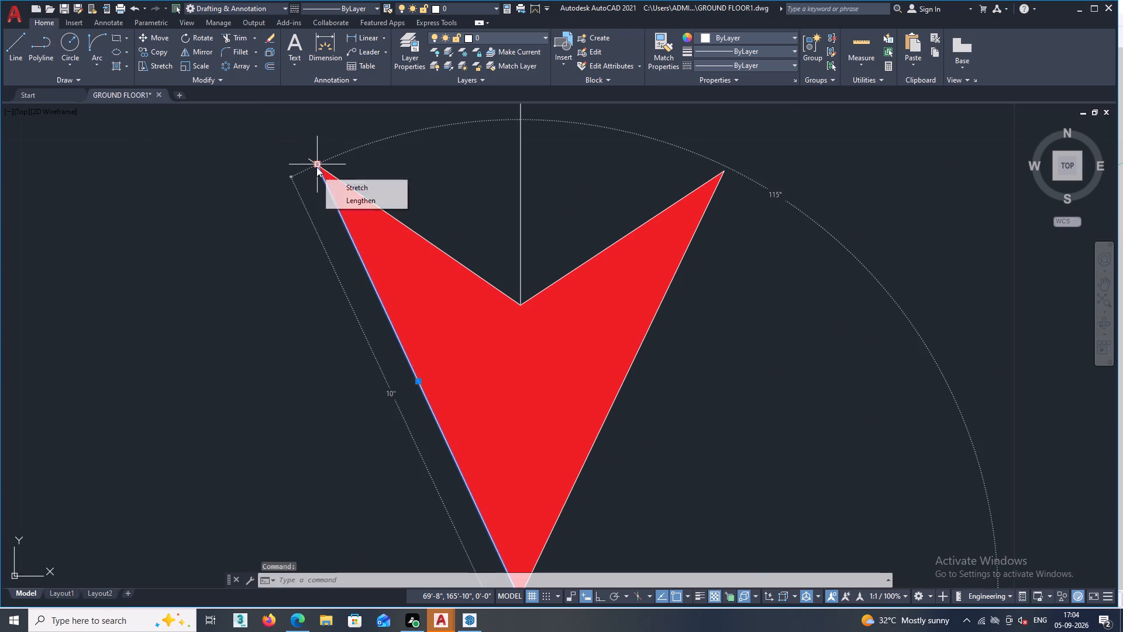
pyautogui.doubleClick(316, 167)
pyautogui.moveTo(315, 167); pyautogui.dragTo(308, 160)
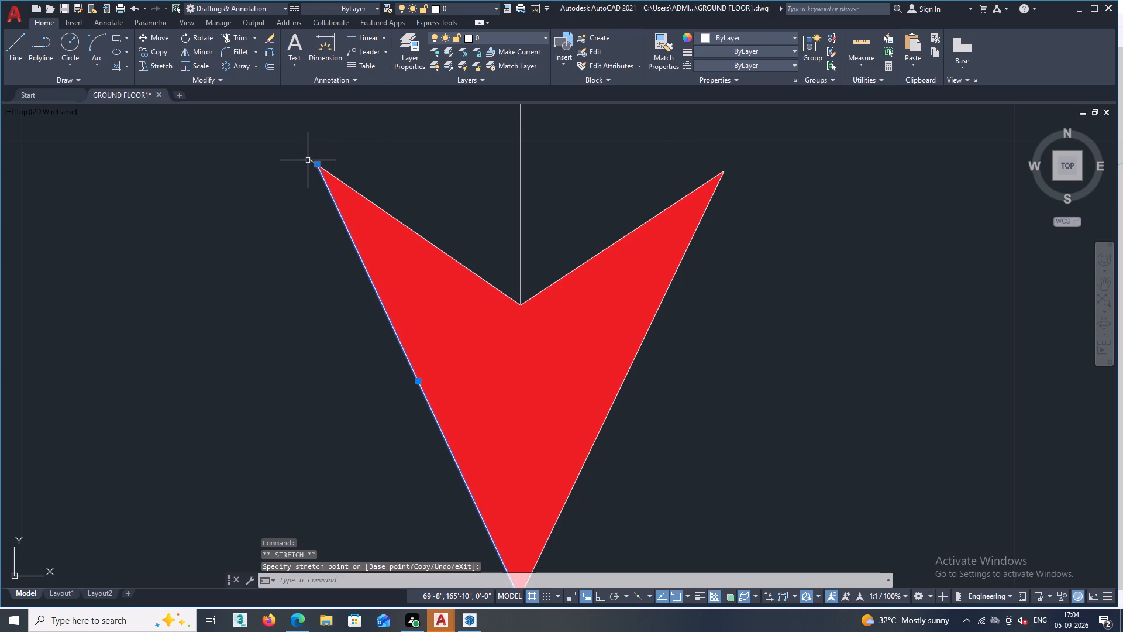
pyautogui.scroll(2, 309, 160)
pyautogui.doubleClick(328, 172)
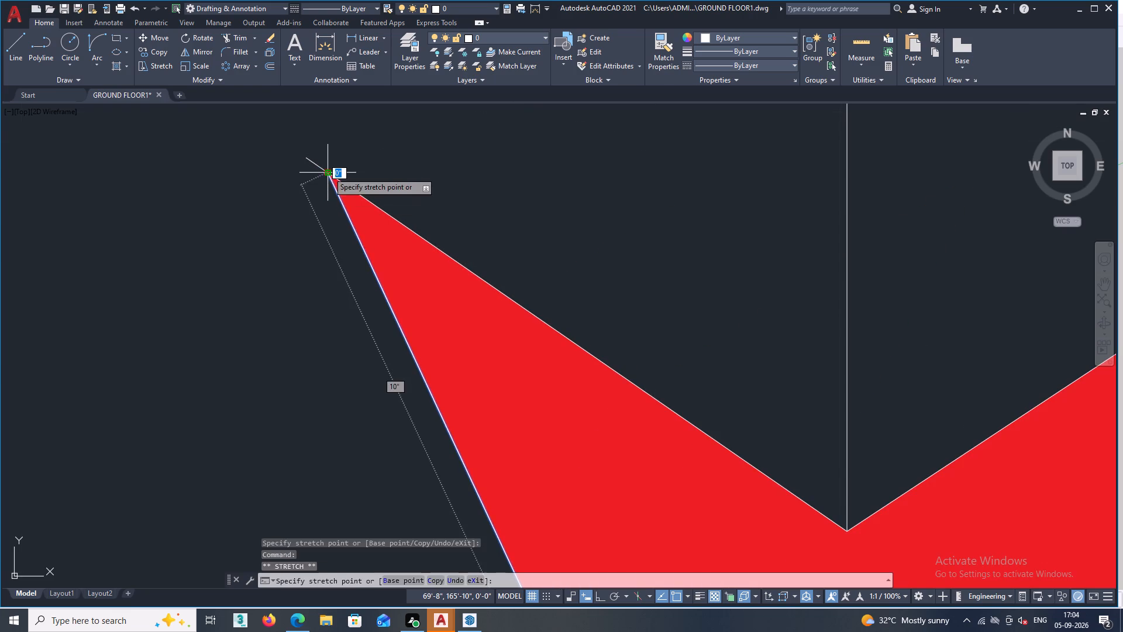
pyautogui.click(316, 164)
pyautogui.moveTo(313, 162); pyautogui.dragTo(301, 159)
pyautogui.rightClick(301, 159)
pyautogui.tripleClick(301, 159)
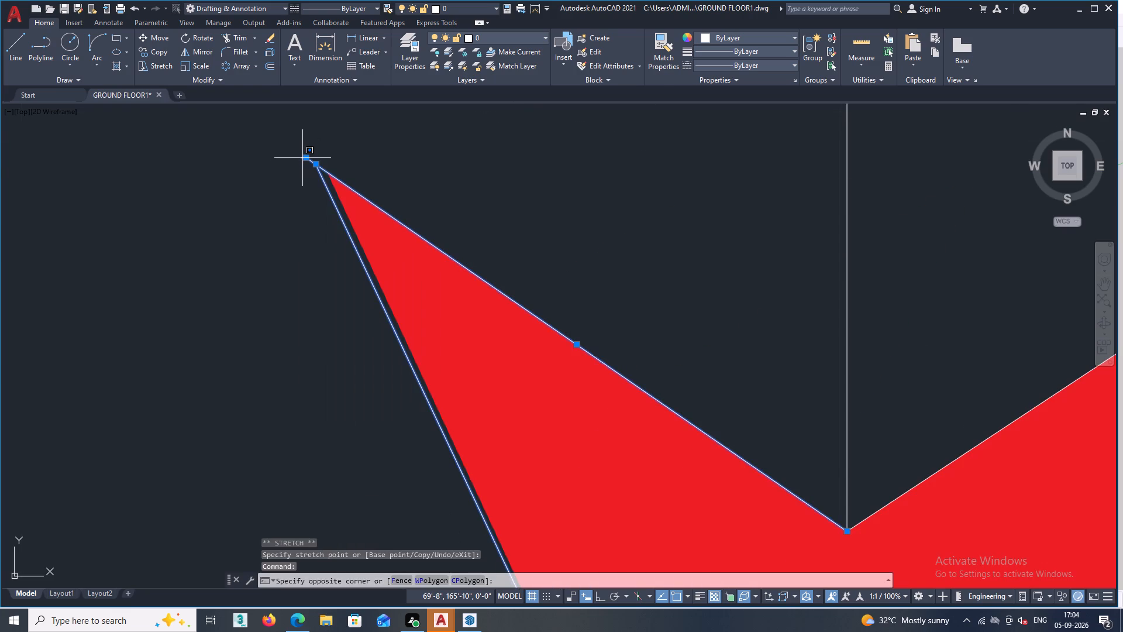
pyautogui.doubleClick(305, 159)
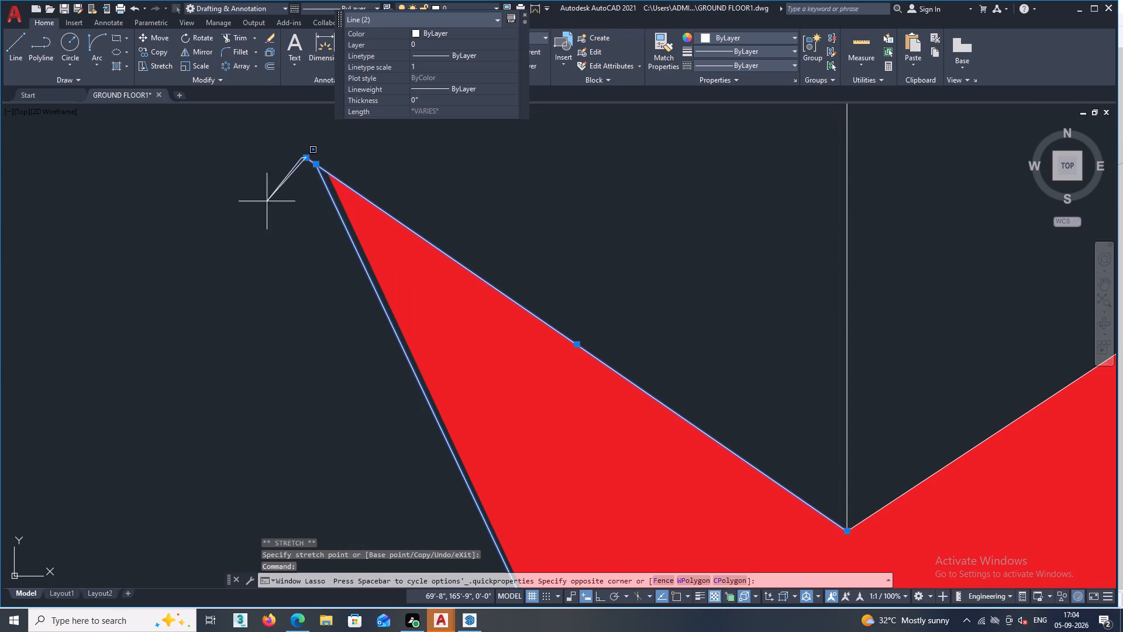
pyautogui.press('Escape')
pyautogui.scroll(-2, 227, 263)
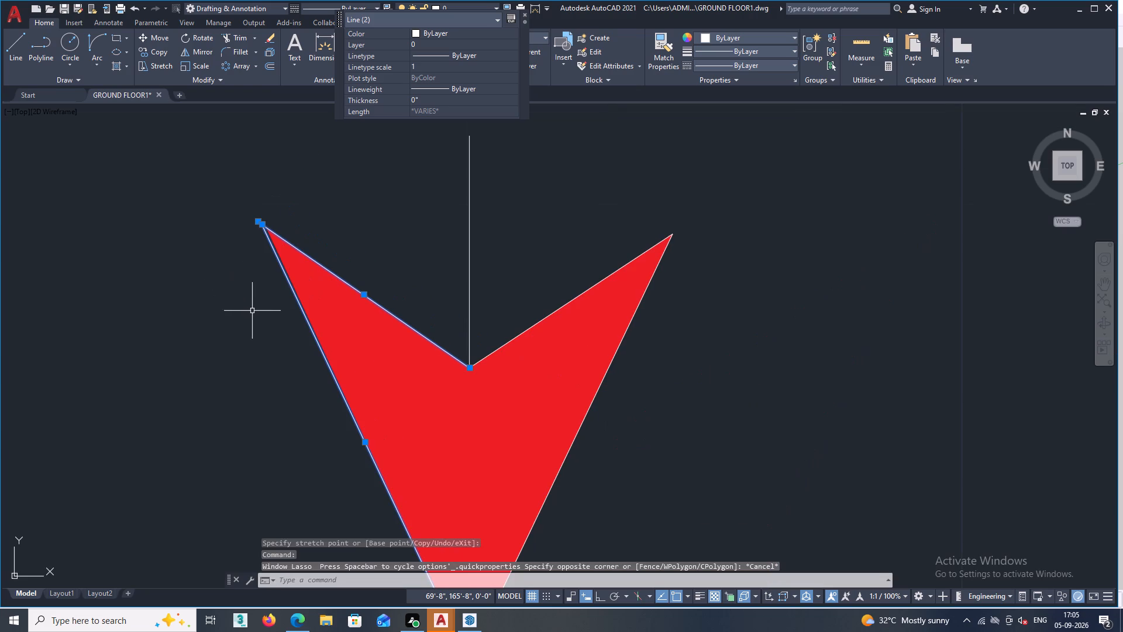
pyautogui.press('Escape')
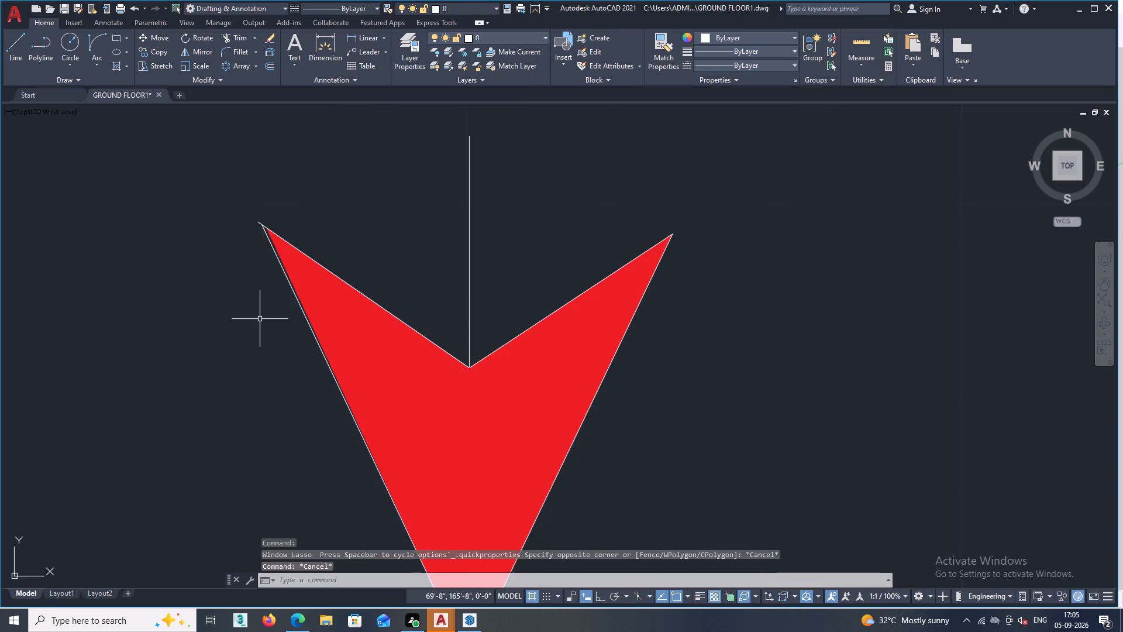
# Stretch the upper end of the arrowhead's west edge line exactly onto the west barb's outer endpoint.
pyautogui.scroll(3, 247, 242)
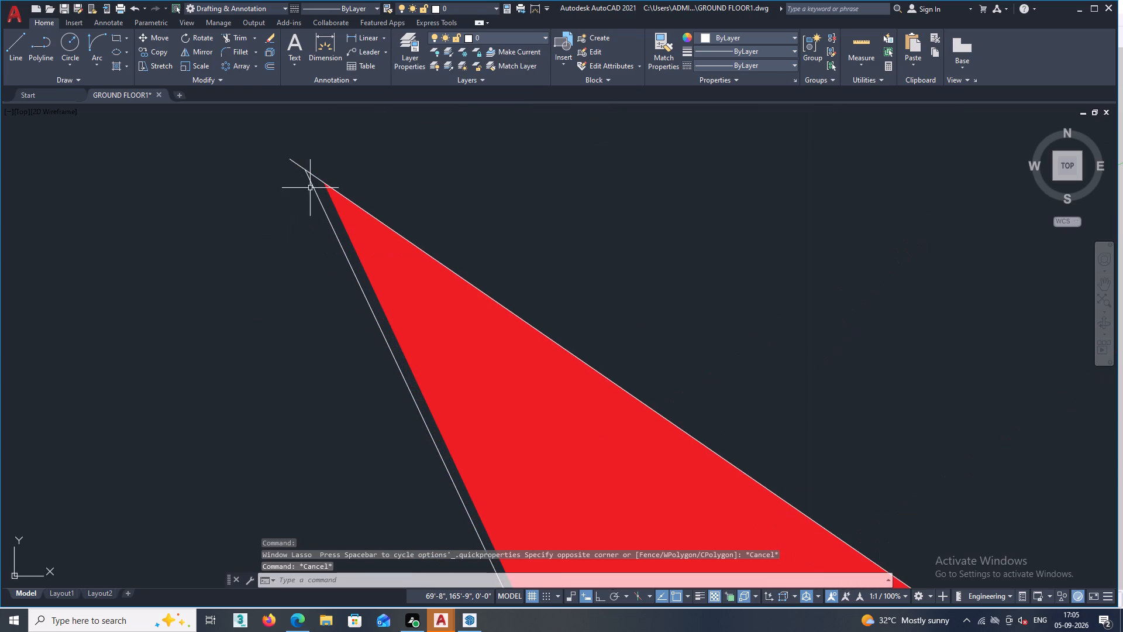
pyautogui.click(315, 188)
pyautogui.click(306, 171)
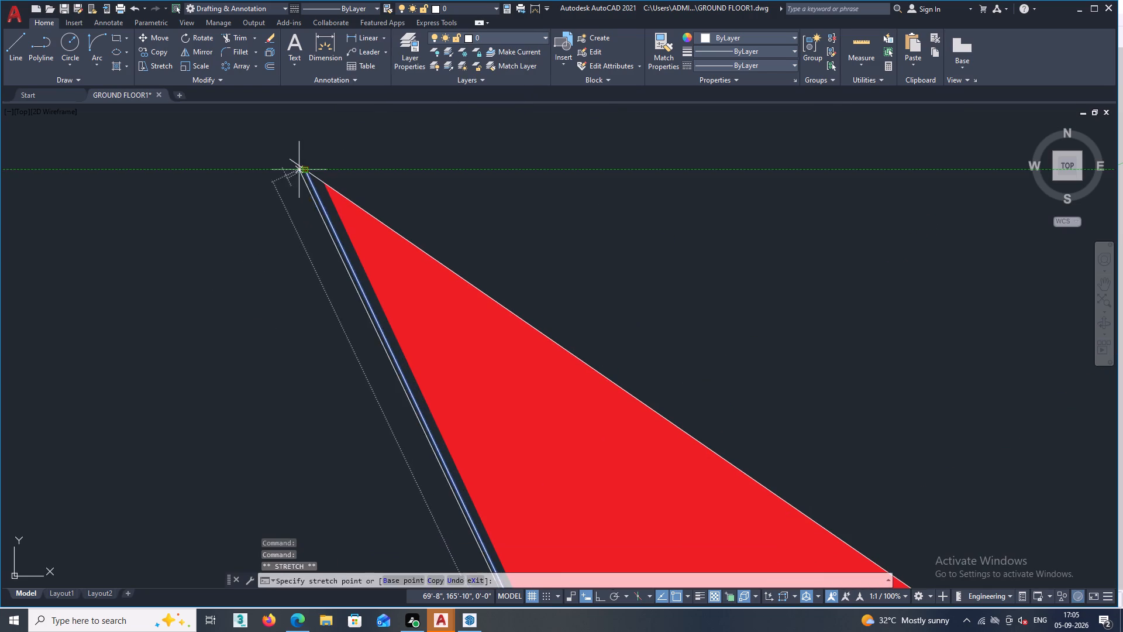
pyautogui.moveTo(299, 170); pyautogui.dragTo(291, 160)
pyautogui.click(291, 160)
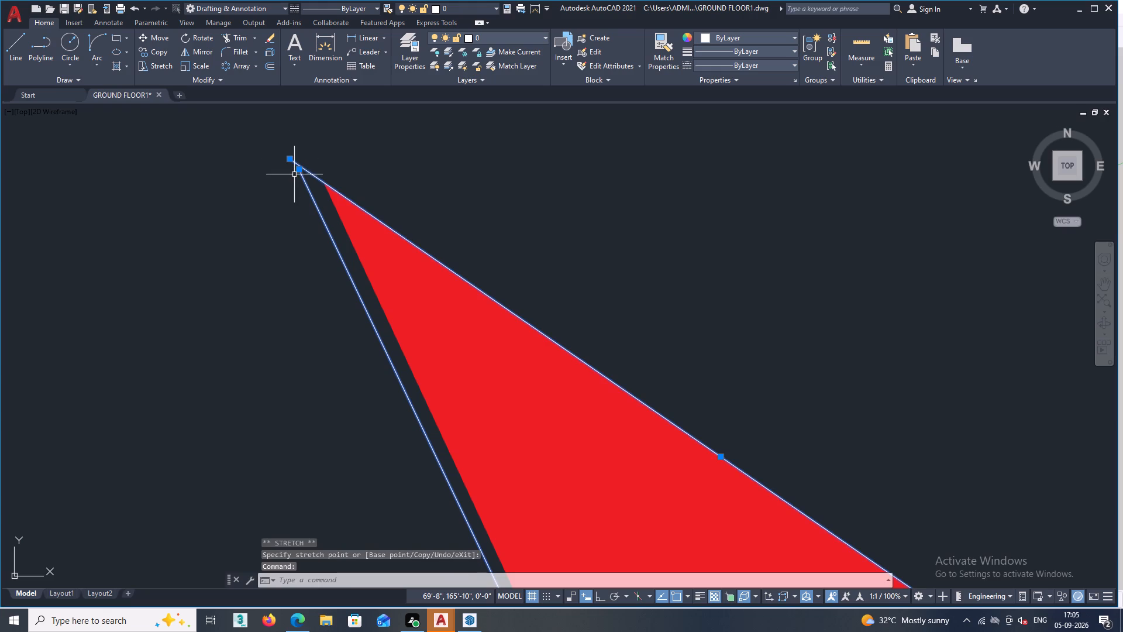
pyautogui.doubleClick(299, 170)
pyautogui.moveTo(290, 163); pyautogui.dragTo(290, 161)
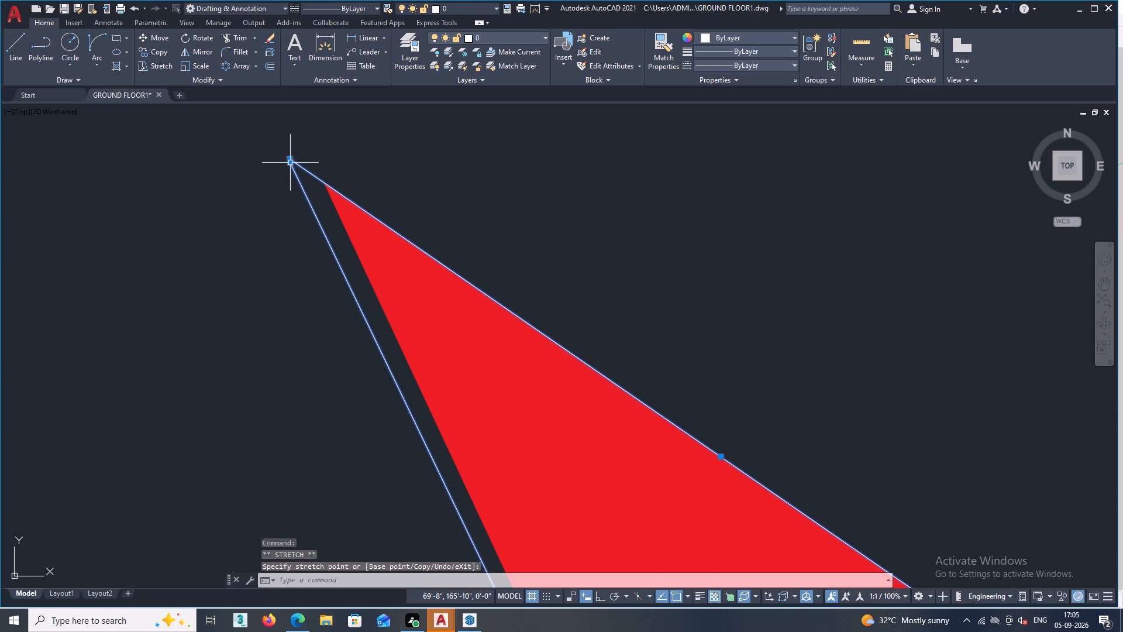
pyautogui.moveTo(290, 161); pyautogui.dragTo(290, 162)
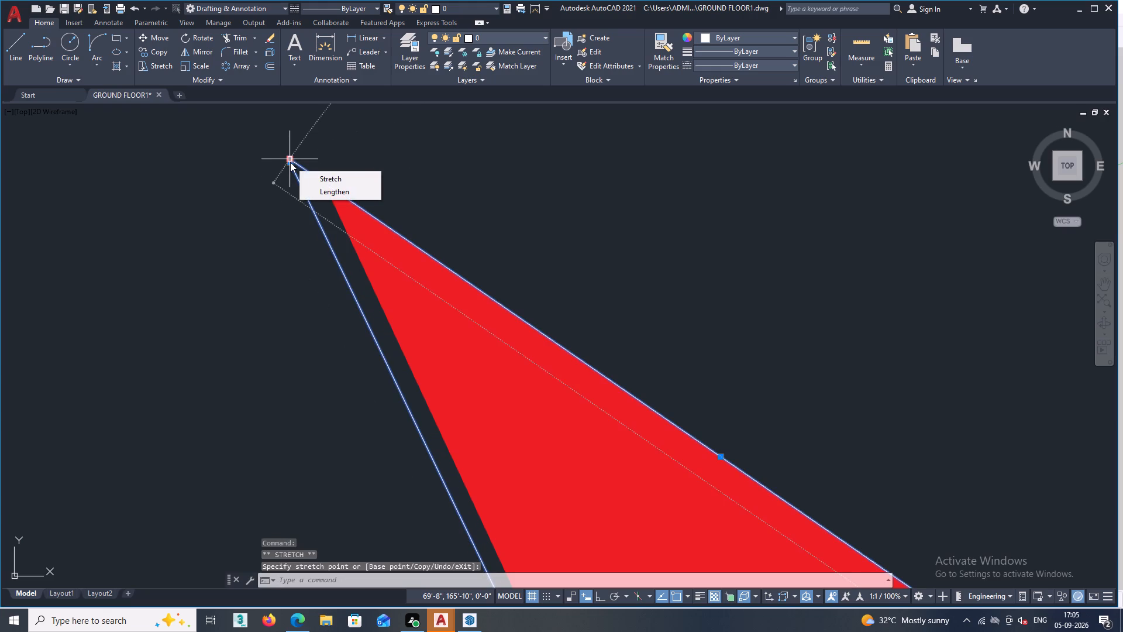
pyautogui.moveTo(290, 162); pyautogui.dragTo(290, 180)
pyautogui.moveTo(291, 177); pyautogui.dragTo(292, 172)
pyautogui.tripleClick(289, 166)
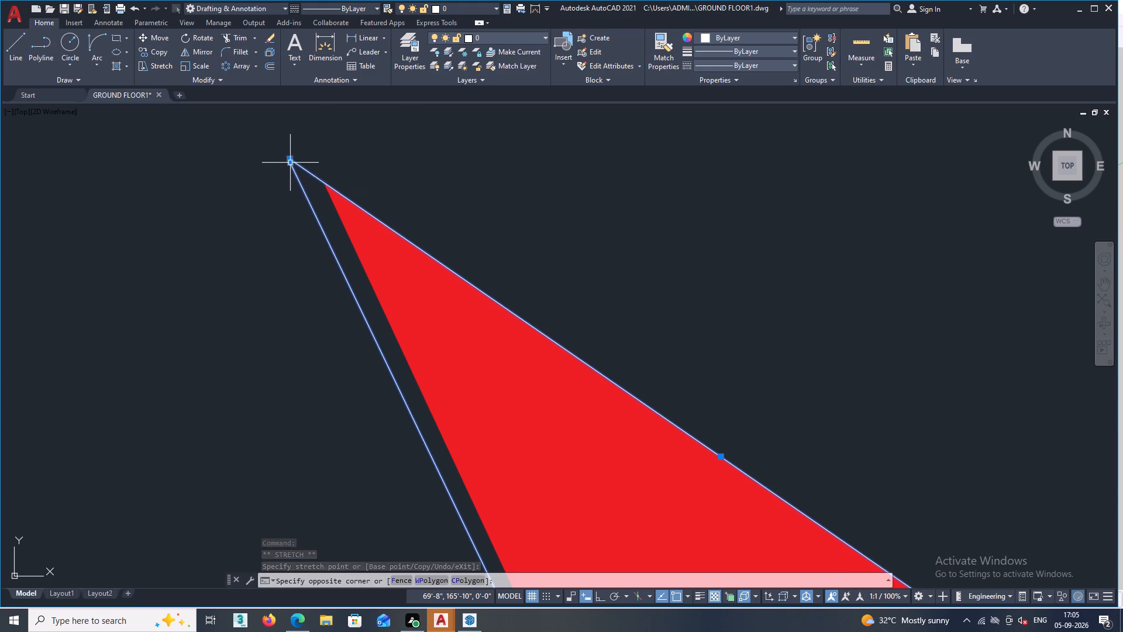
pyautogui.click(289, 164)
pyautogui.scroll(3, 289, 164)
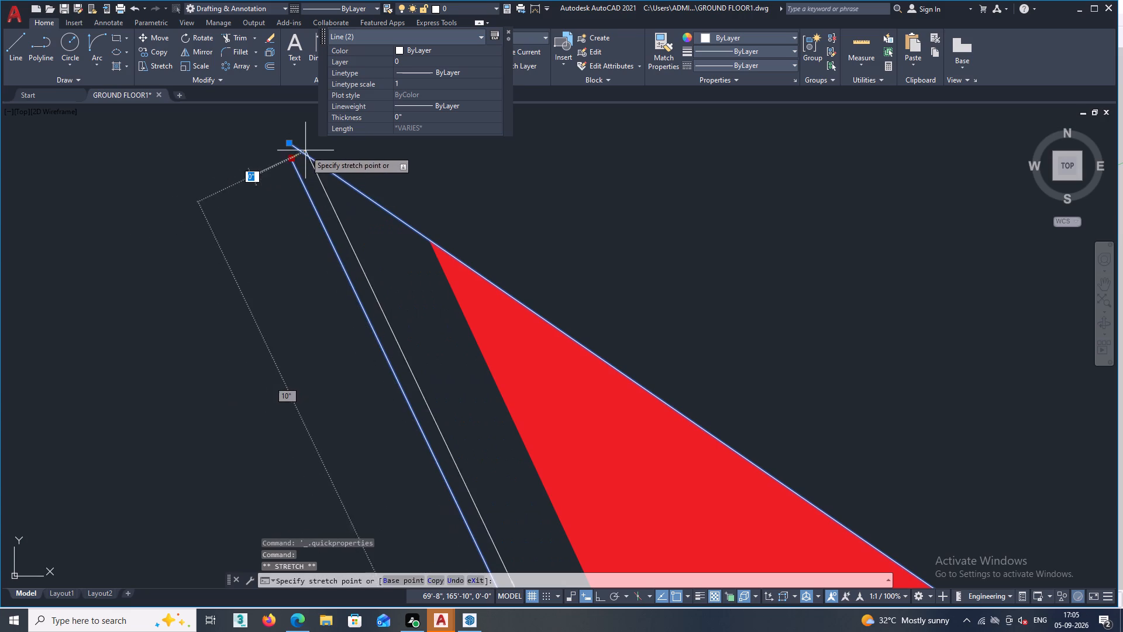
pyautogui.press('Escape')
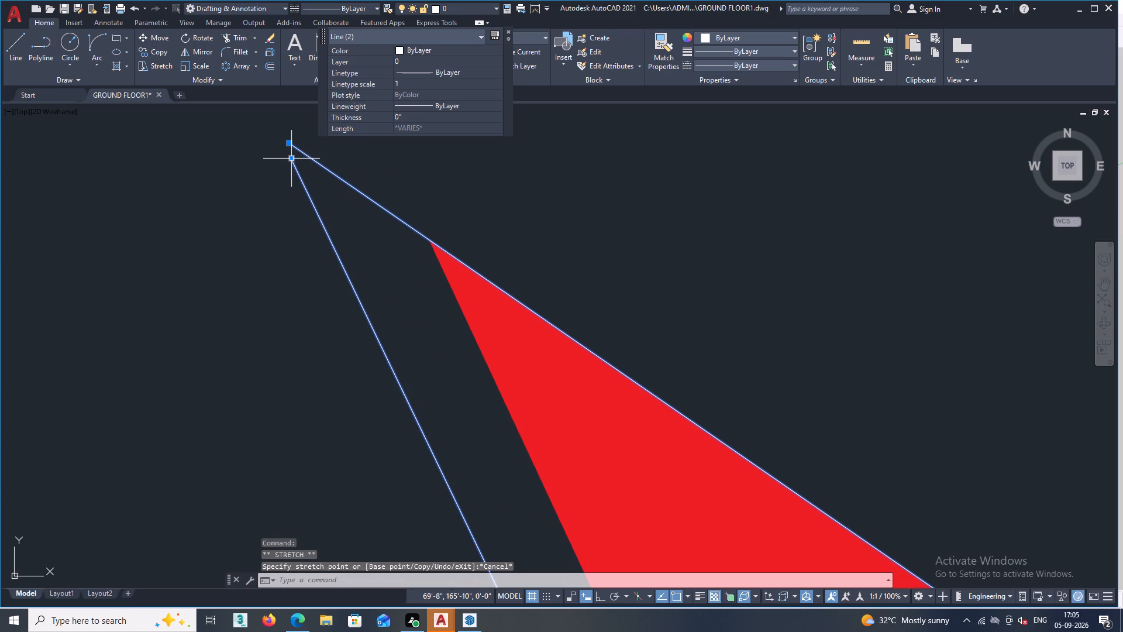
pyautogui.doubleClick(291, 159)
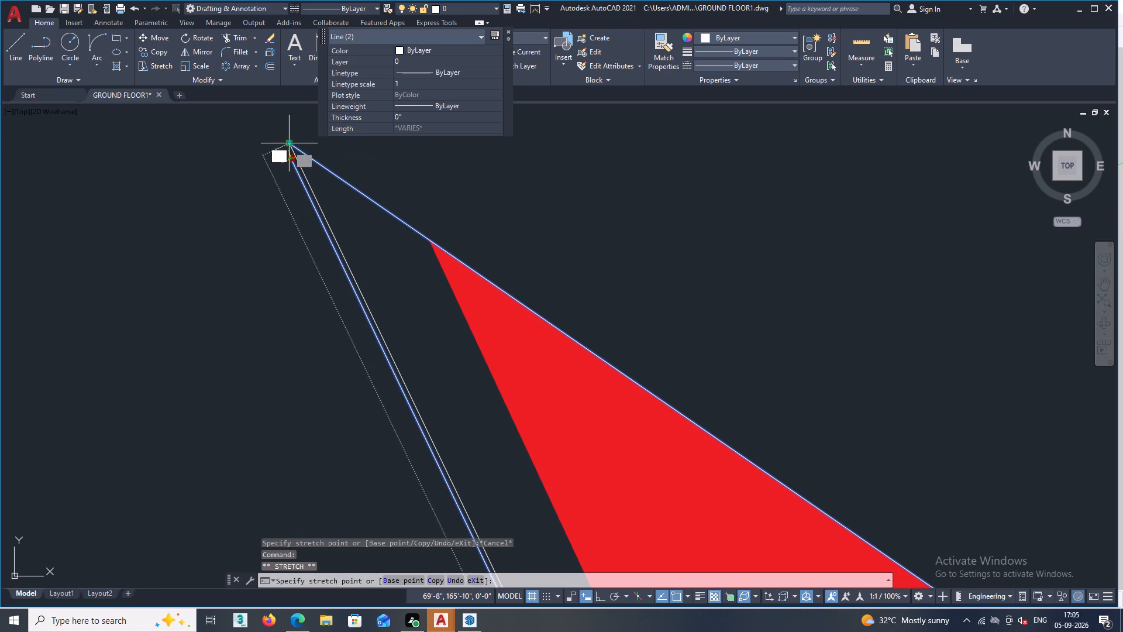
pyautogui.tripleClick(290, 142)
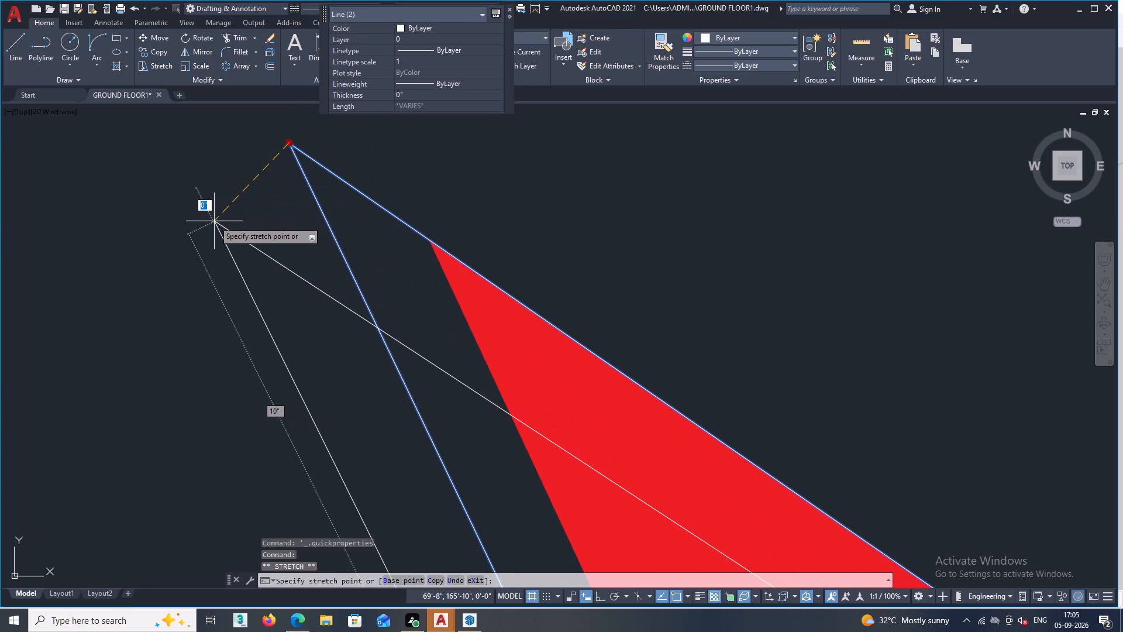
pyautogui.press('Escape')
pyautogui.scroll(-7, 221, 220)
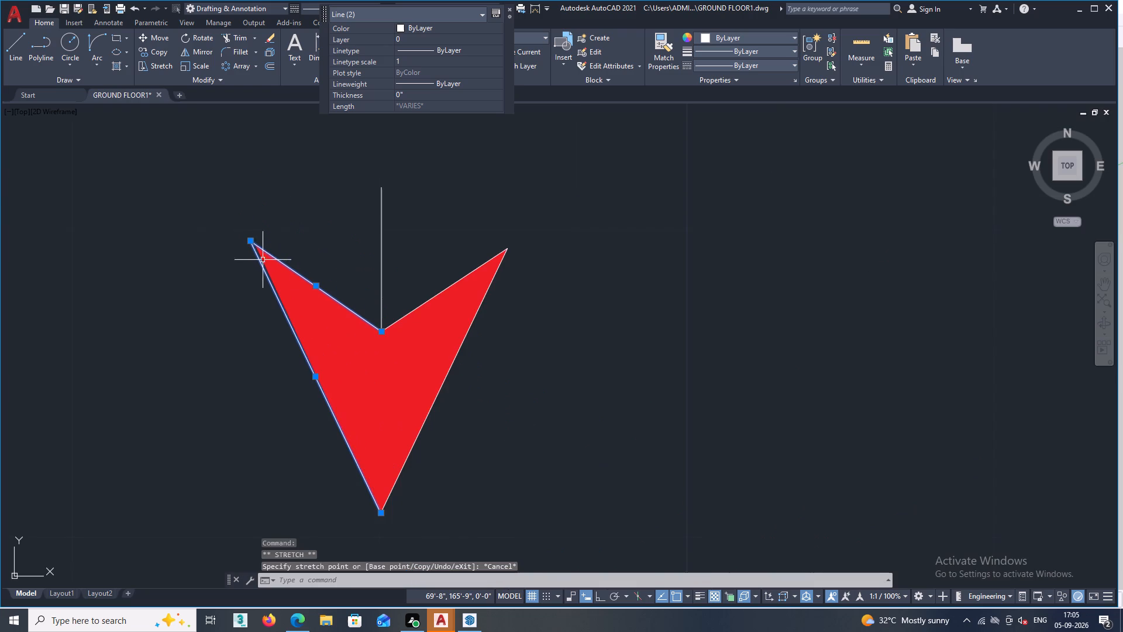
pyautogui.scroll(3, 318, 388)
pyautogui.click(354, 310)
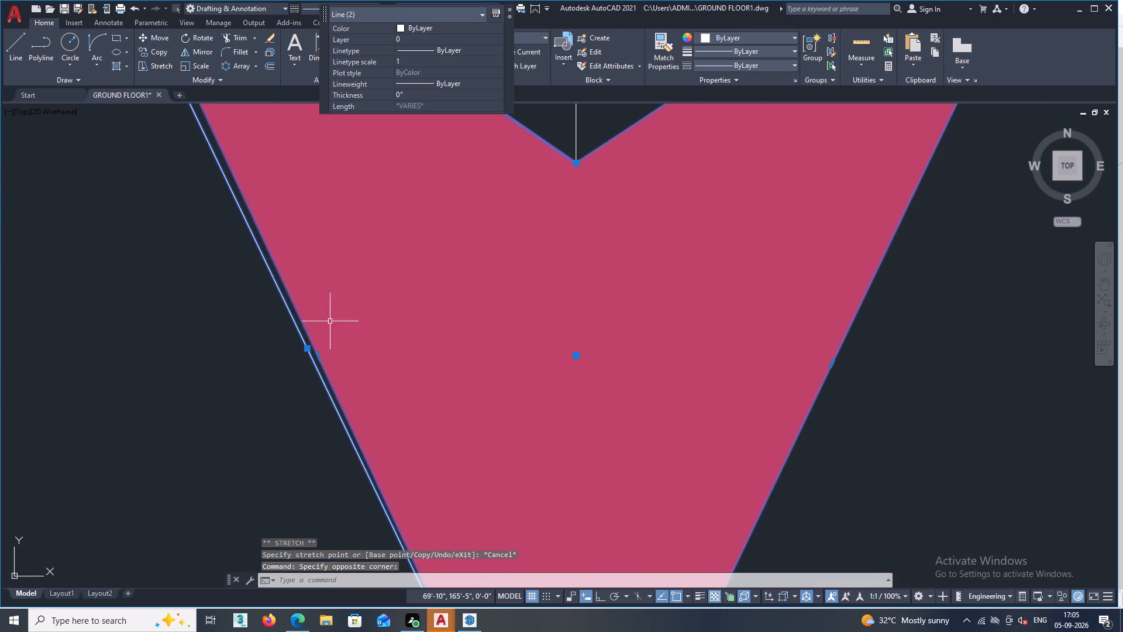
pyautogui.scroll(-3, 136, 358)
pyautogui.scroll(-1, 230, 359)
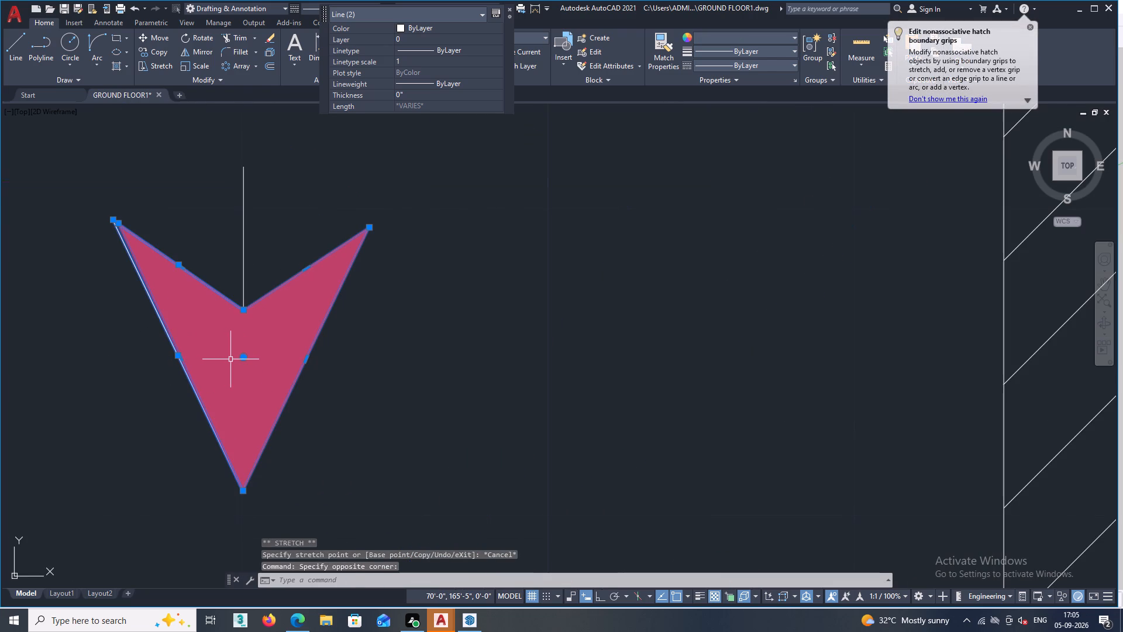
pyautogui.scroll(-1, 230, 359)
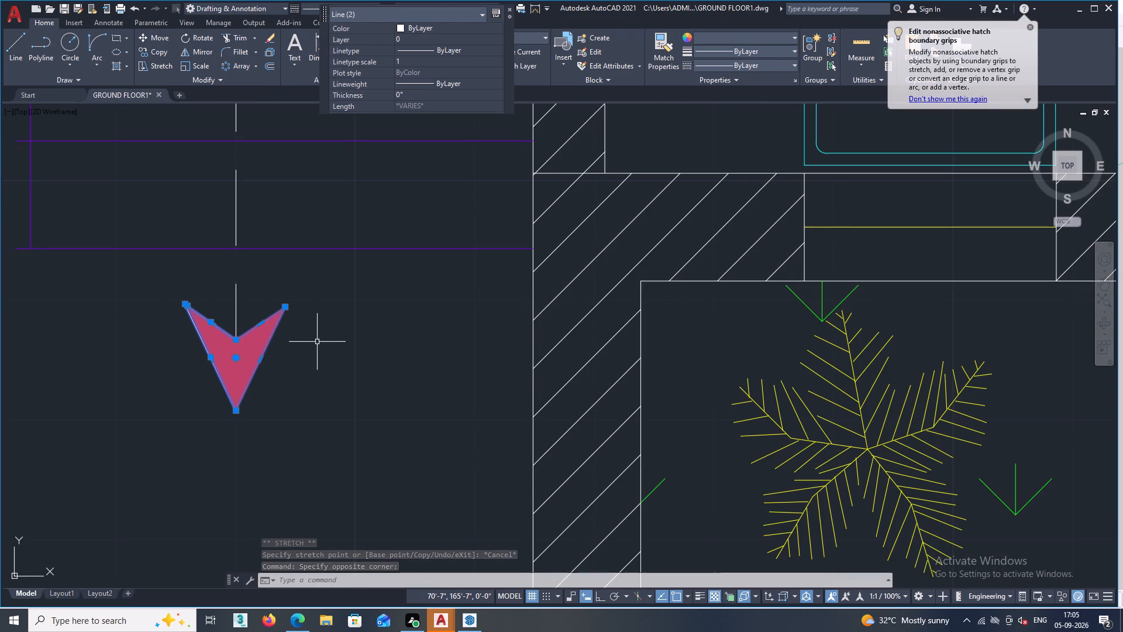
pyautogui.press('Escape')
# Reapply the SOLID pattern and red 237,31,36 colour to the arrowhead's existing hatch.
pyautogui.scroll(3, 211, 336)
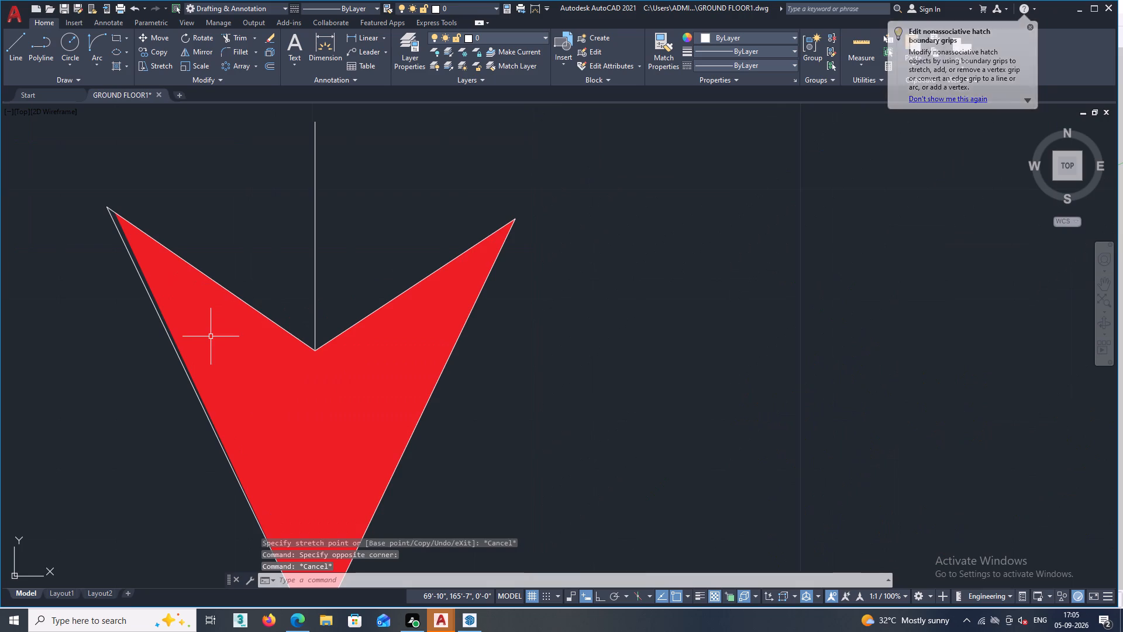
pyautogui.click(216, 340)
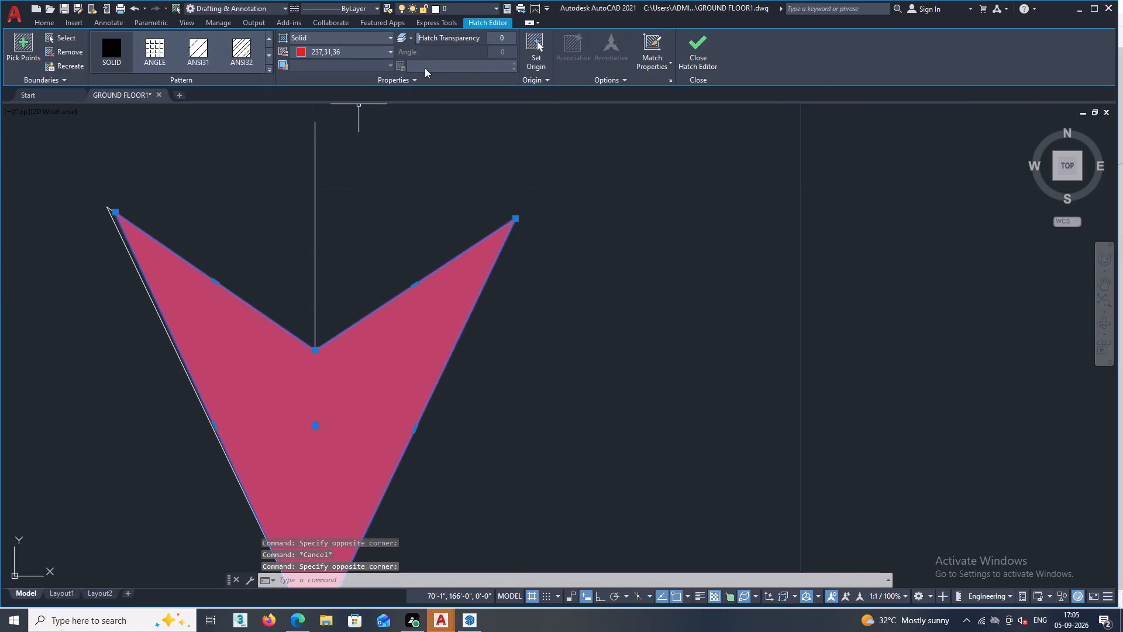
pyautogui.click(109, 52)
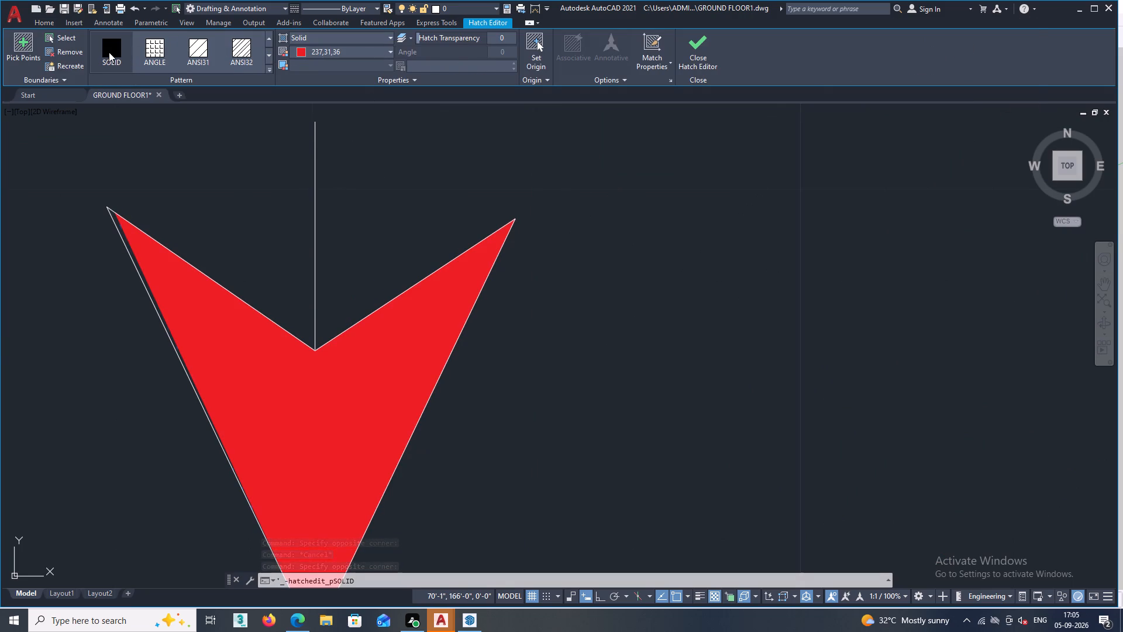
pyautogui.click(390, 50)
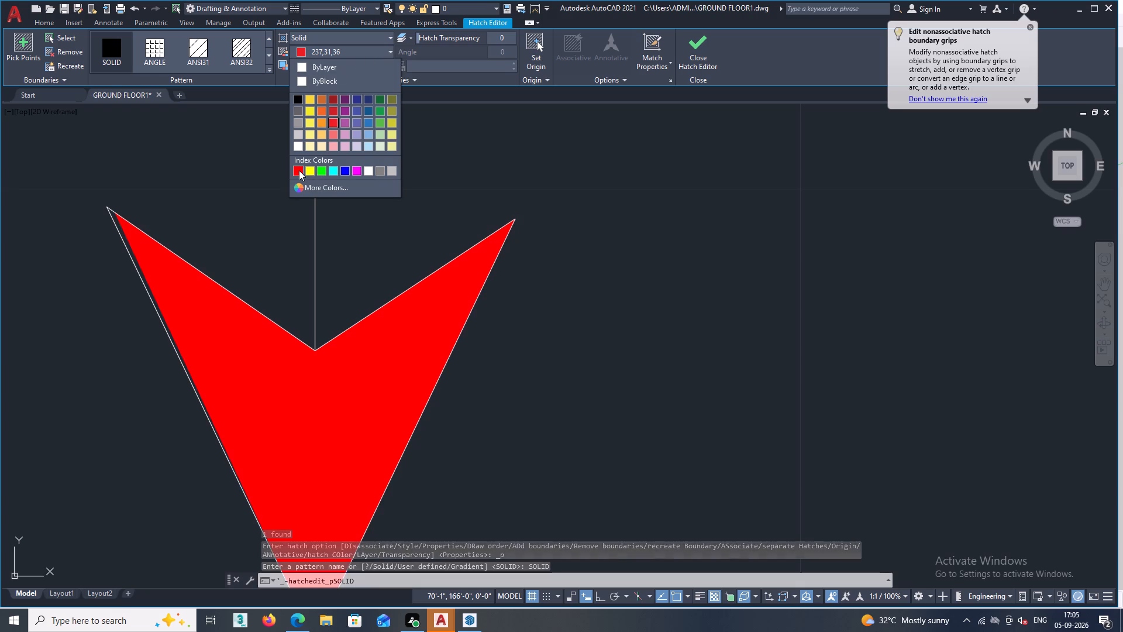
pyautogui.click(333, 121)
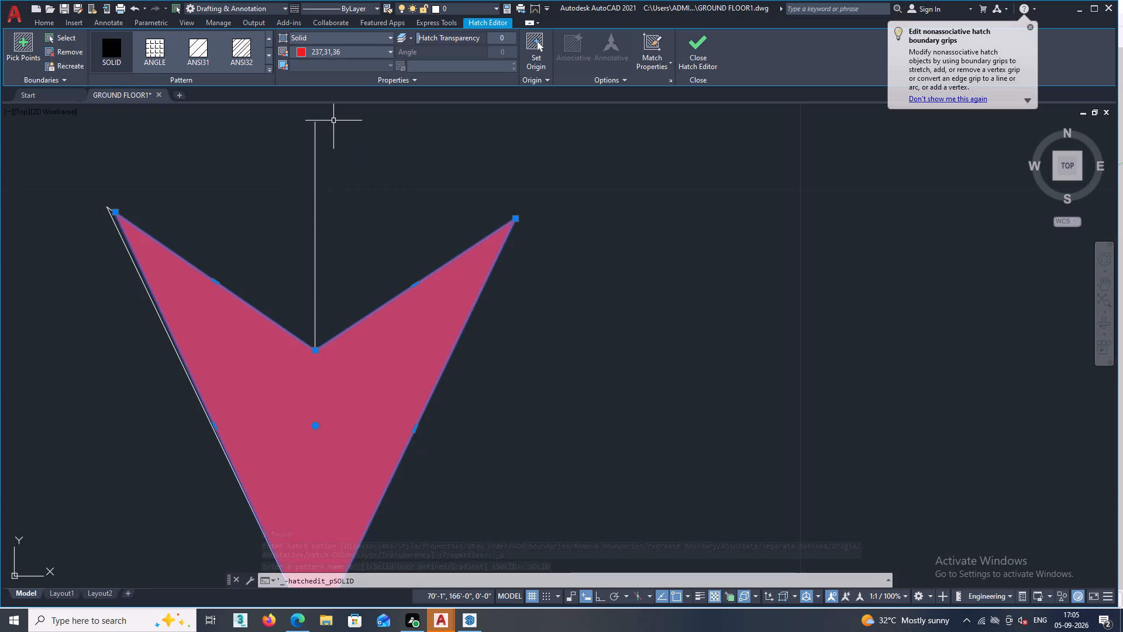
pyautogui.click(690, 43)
# Delete the red solid hatch inside the arrowhead.
pyautogui.scroll(-1, 552, 197)
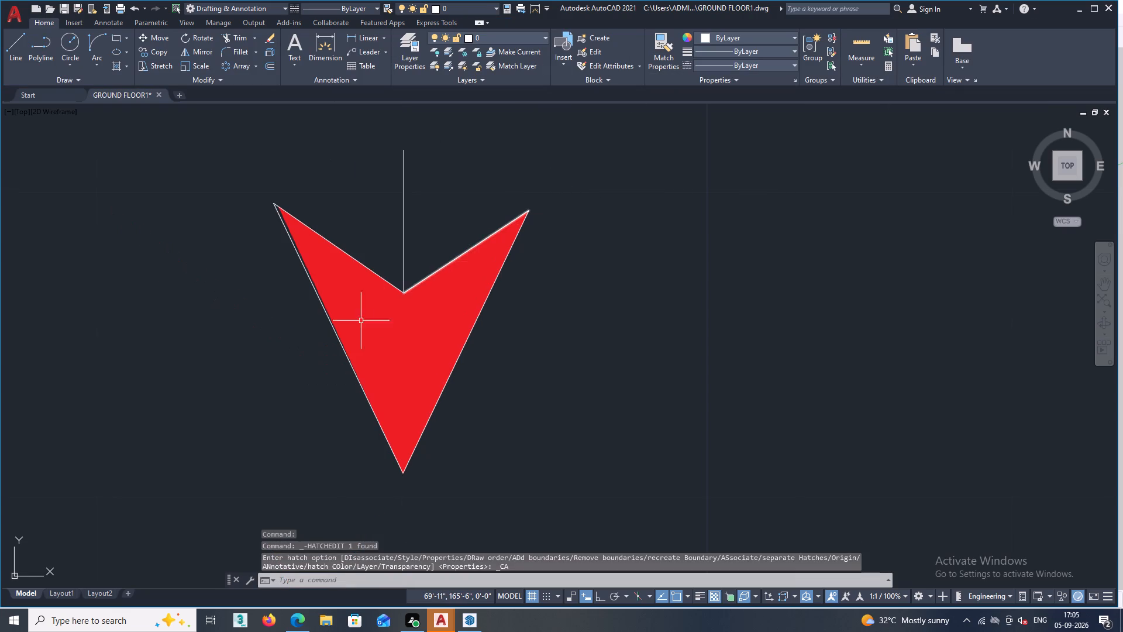
pyautogui.scroll(1, 354, 328)
pyautogui.click(353, 318)
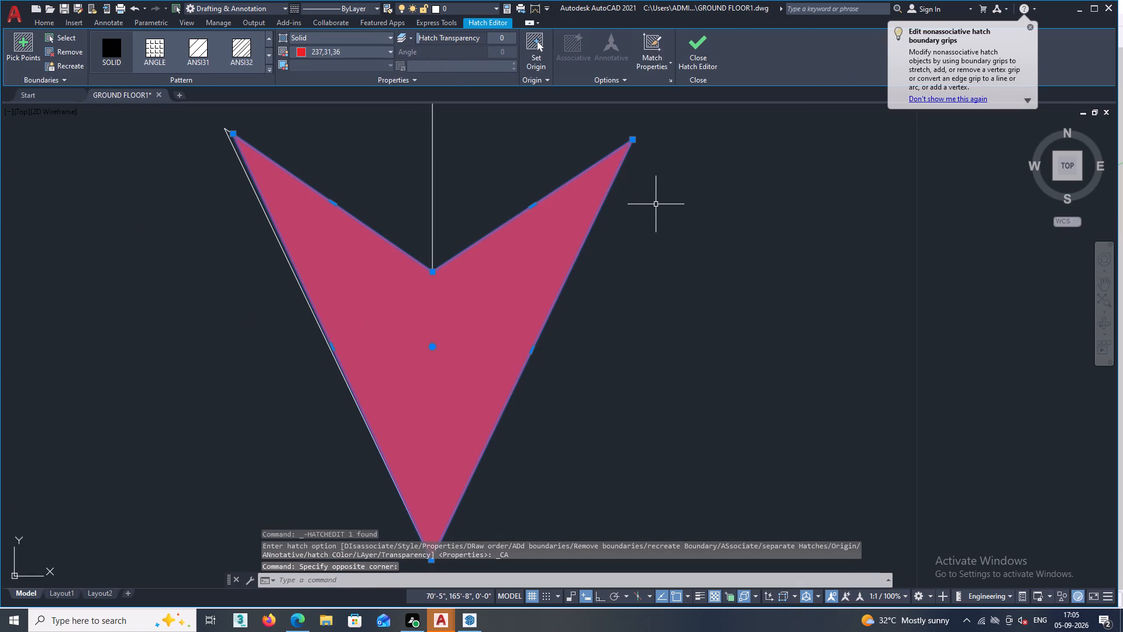
pyautogui.press('Delete')
# Fill the closed arrowhead outline with a new SOLID hatch in red 237,31,36.
pyautogui.scroll(-1, 439, 291)
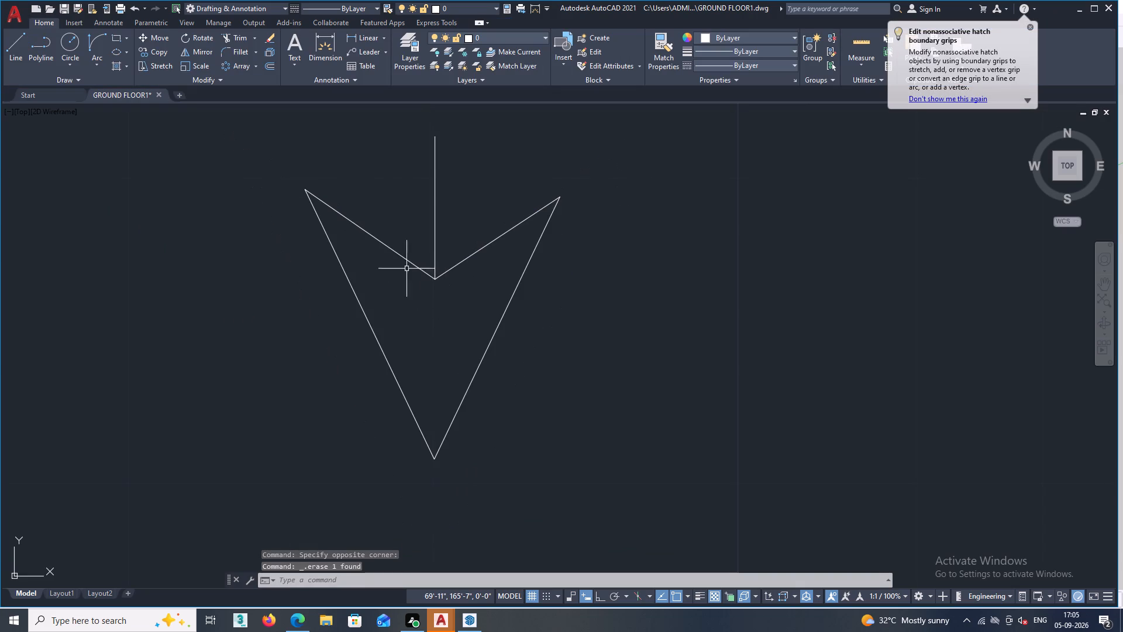
pyautogui.write('H')
pyautogui.press('space')
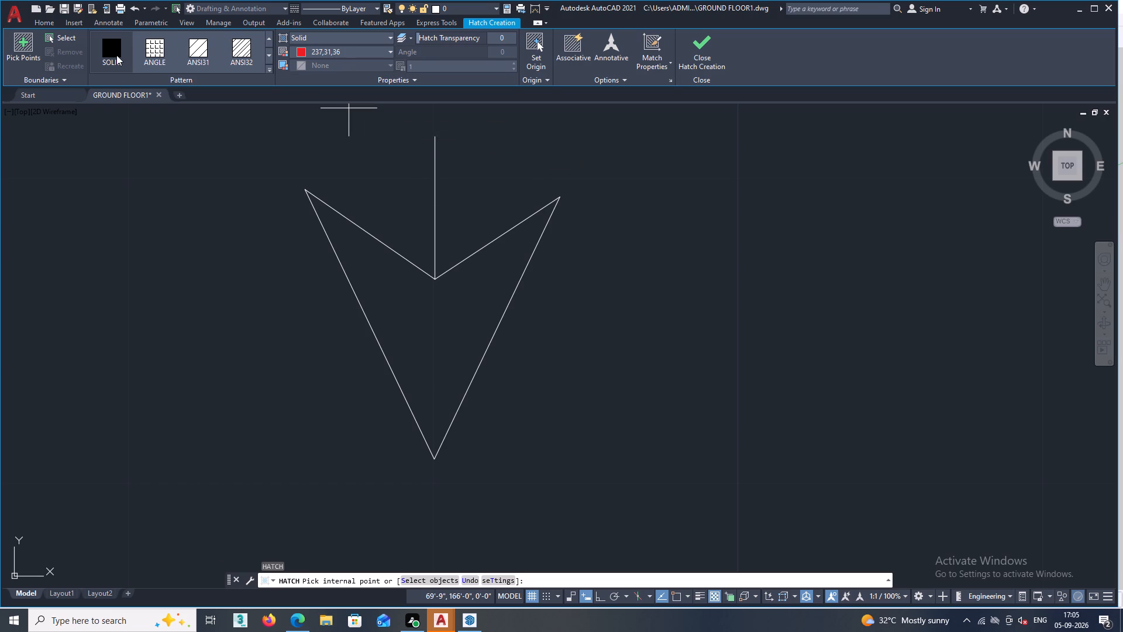
pyautogui.doubleClick(114, 55)
pyautogui.click(394, 304)
pyautogui.click(693, 51)
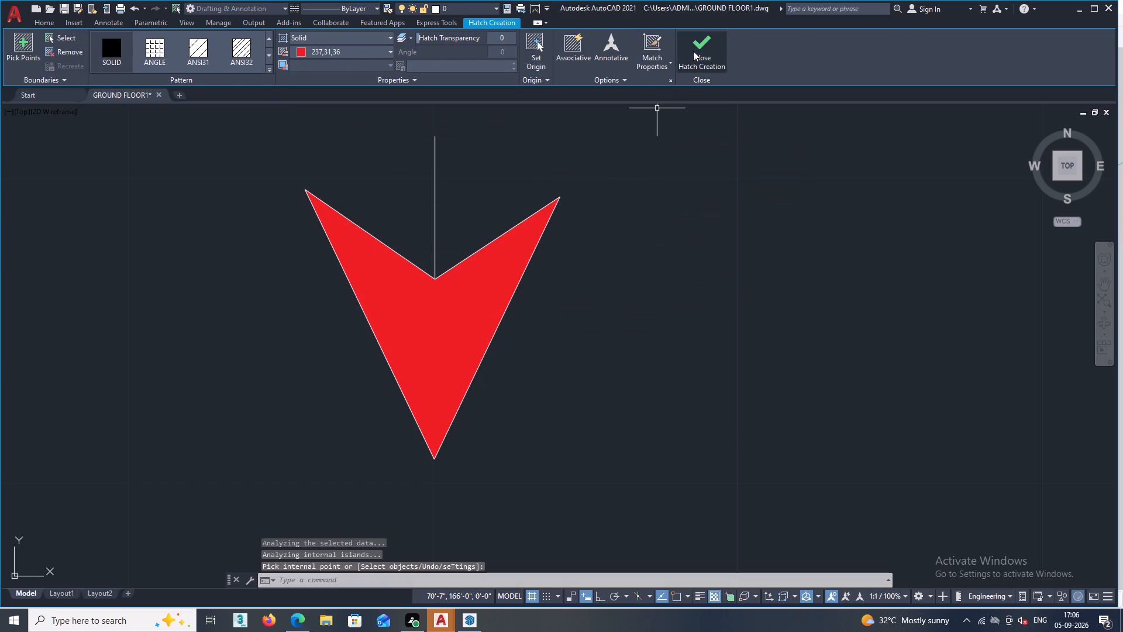
# Open a multiline text box inside the circle at the north end of the staircase direction marker.
pyautogui.scroll(-4, 623, 267)
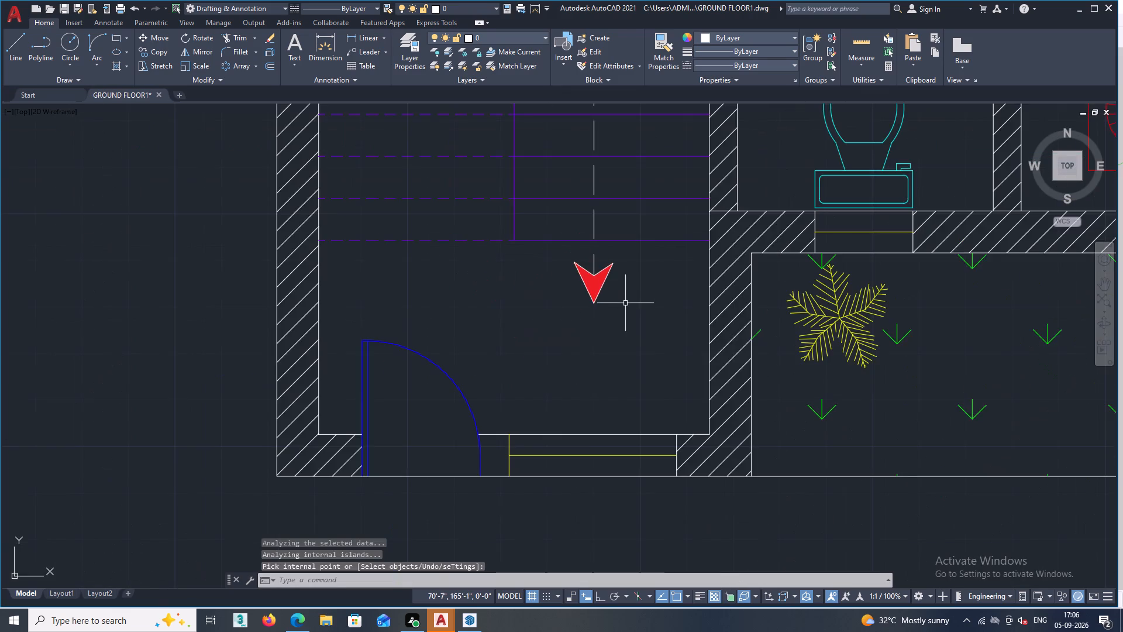
pyautogui.scroll(-3, 625, 305)
pyautogui.moveTo(600, 304); pyautogui.dragTo(485, 365, button='middle')
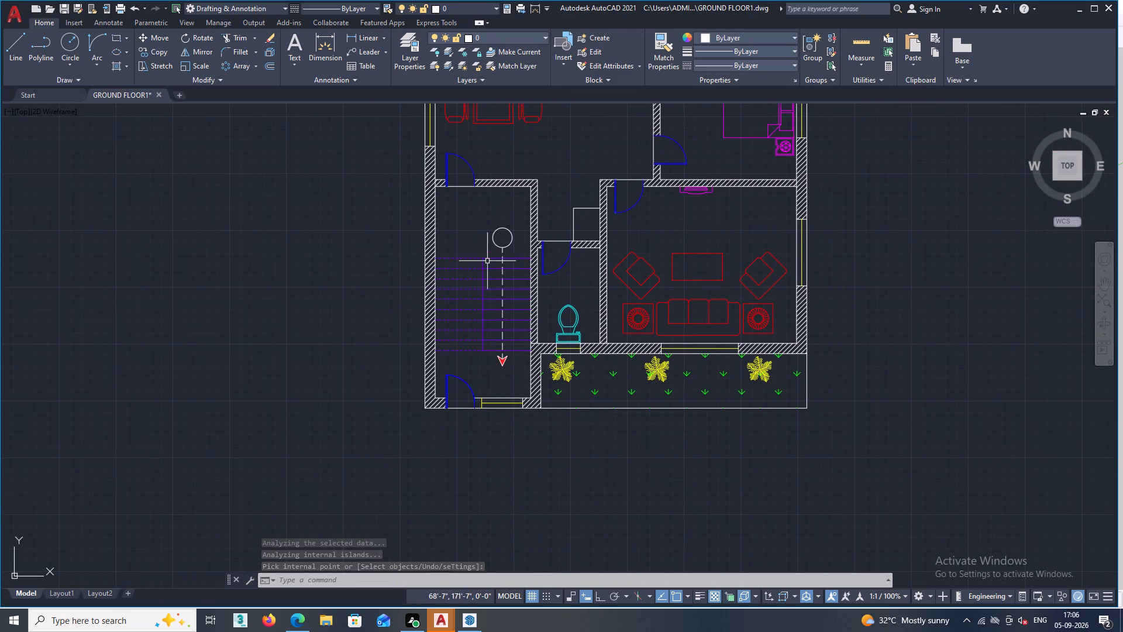
pyautogui.scroll(1, 504, 252)
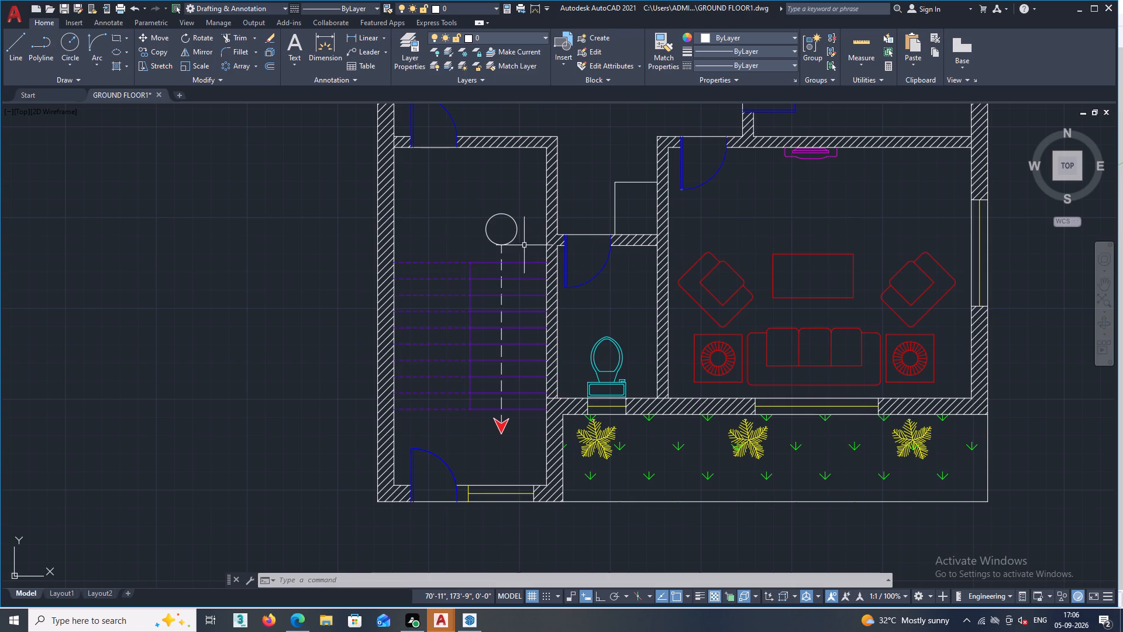
pyautogui.moveTo(525, 251); pyautogui.dragTo(430, 287, button='middle')
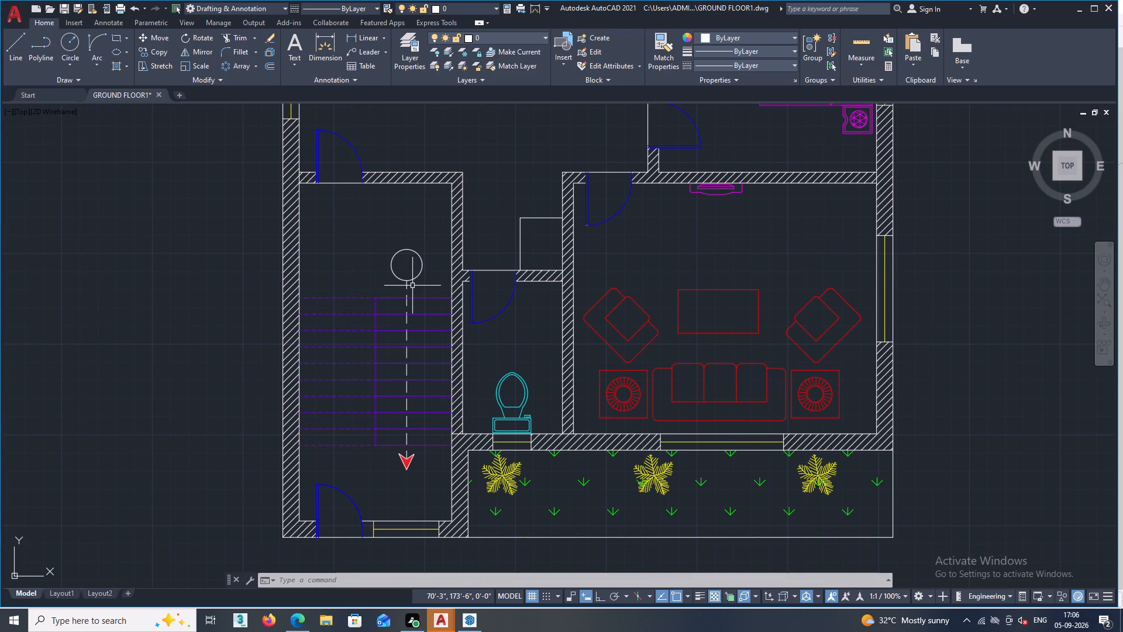
pyautogui.scroll(1, 414, 283)
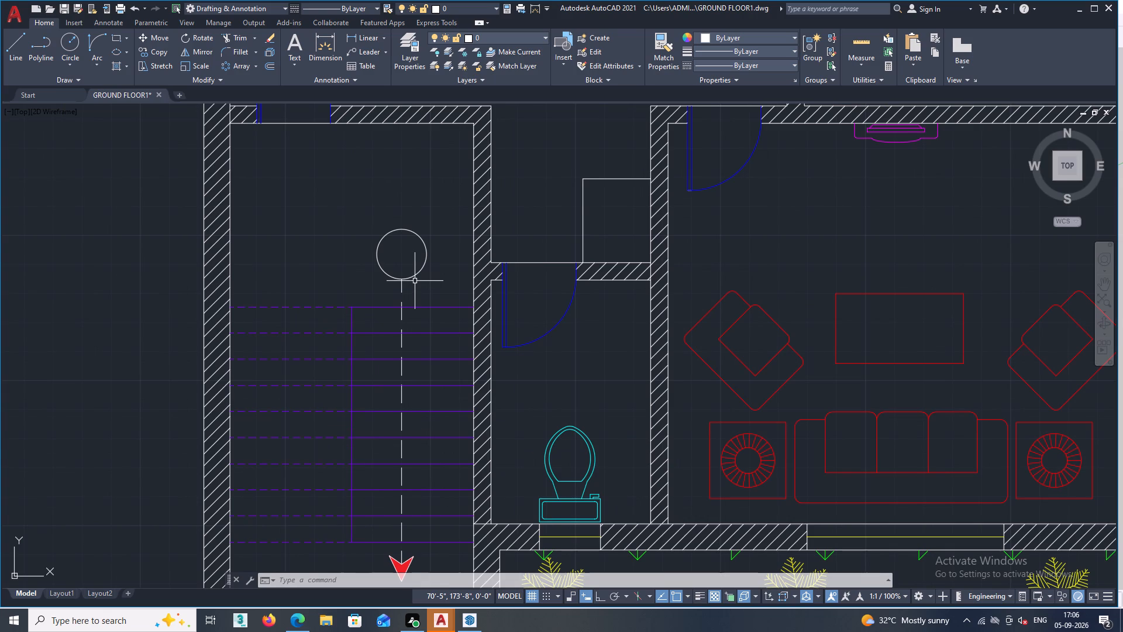
pyautogui.write('MT')
pyautogui.press('space')
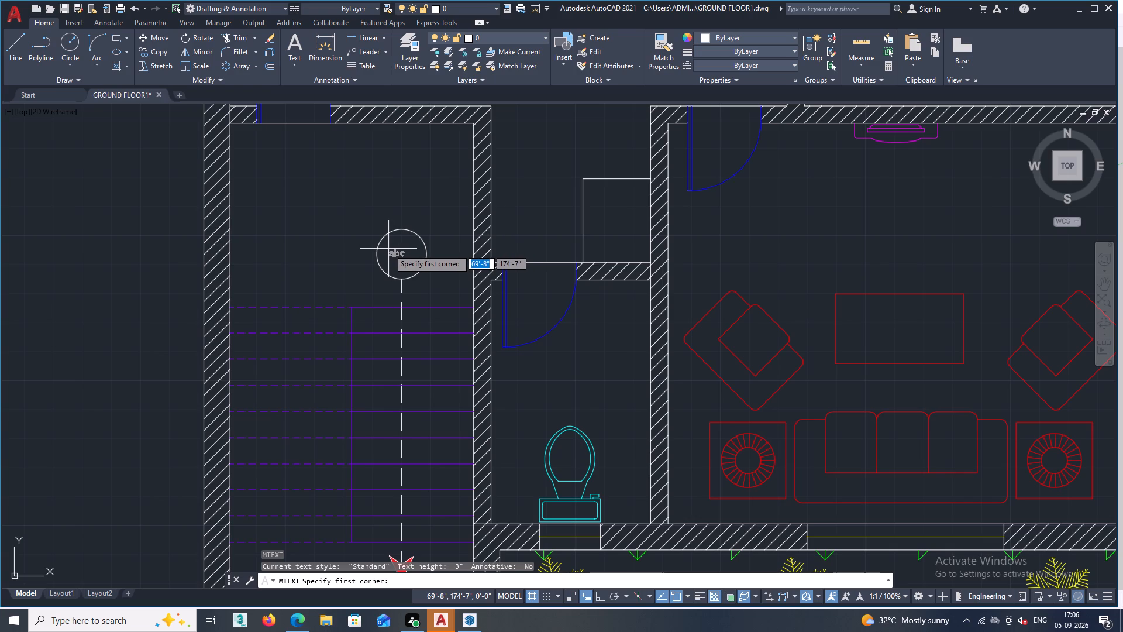
pyautogui.doubleClick(388, 249)
pyautogui.click(419, 263)
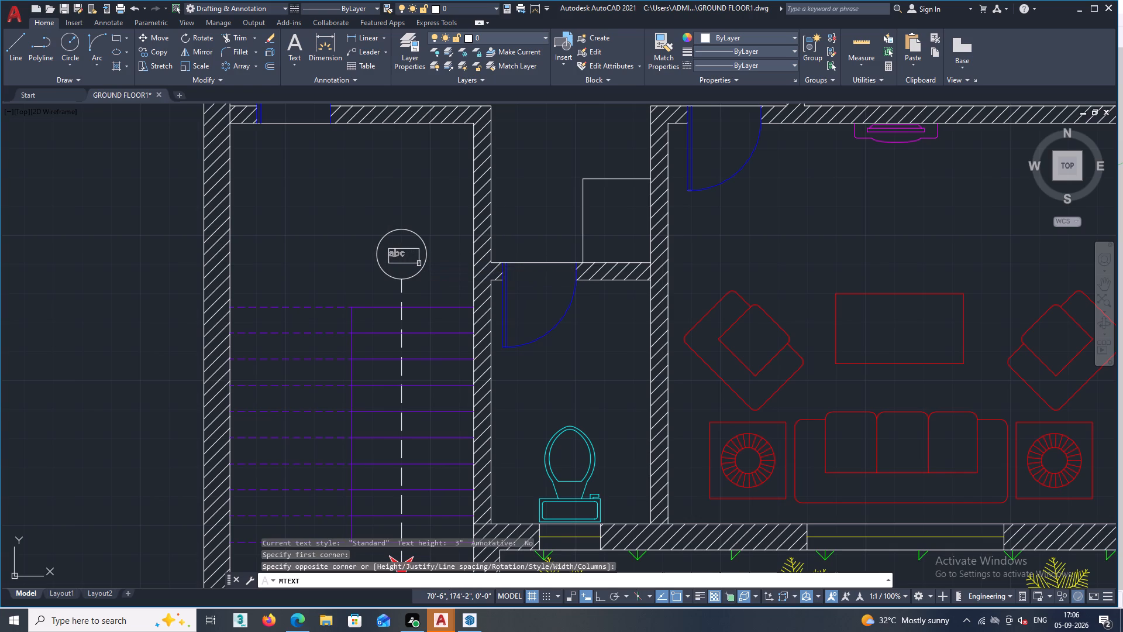
pyautogui.scroll(1, 394, 260)
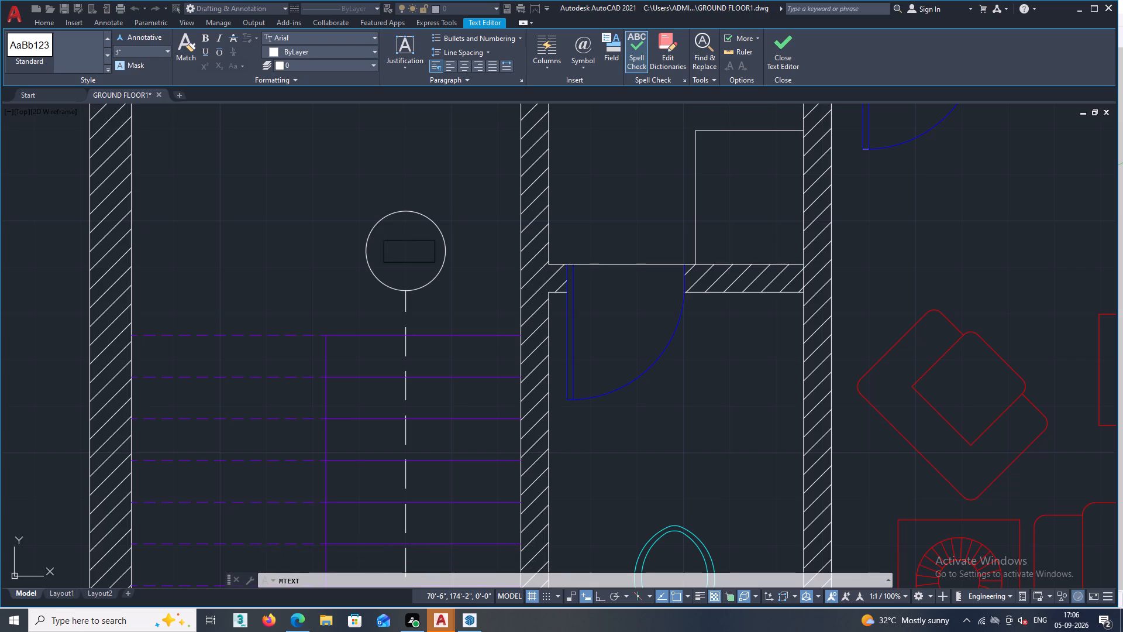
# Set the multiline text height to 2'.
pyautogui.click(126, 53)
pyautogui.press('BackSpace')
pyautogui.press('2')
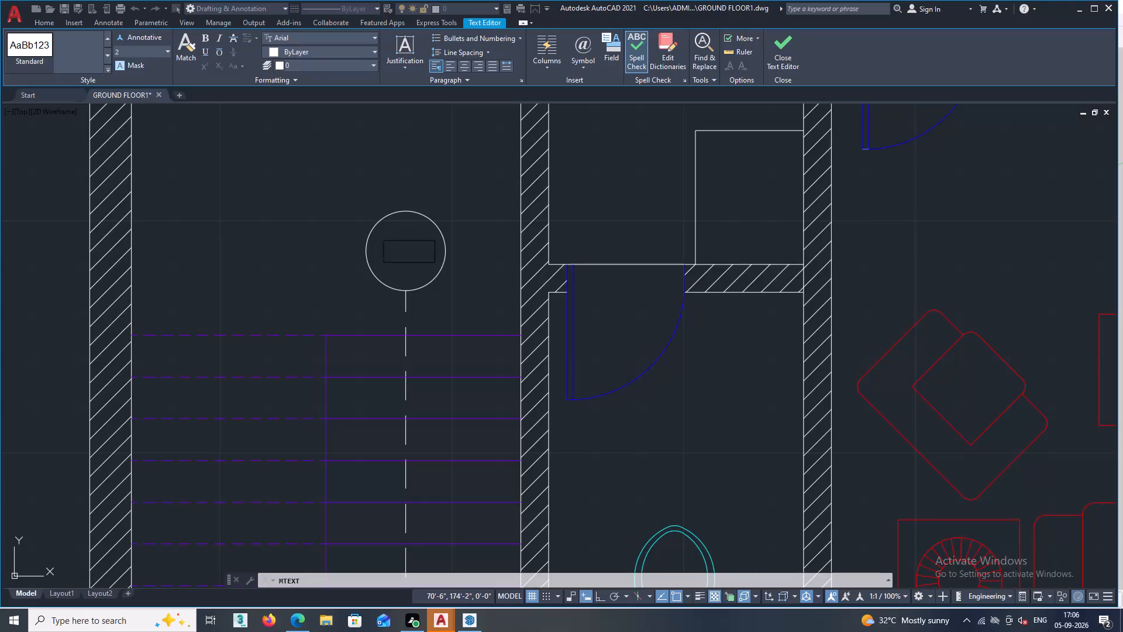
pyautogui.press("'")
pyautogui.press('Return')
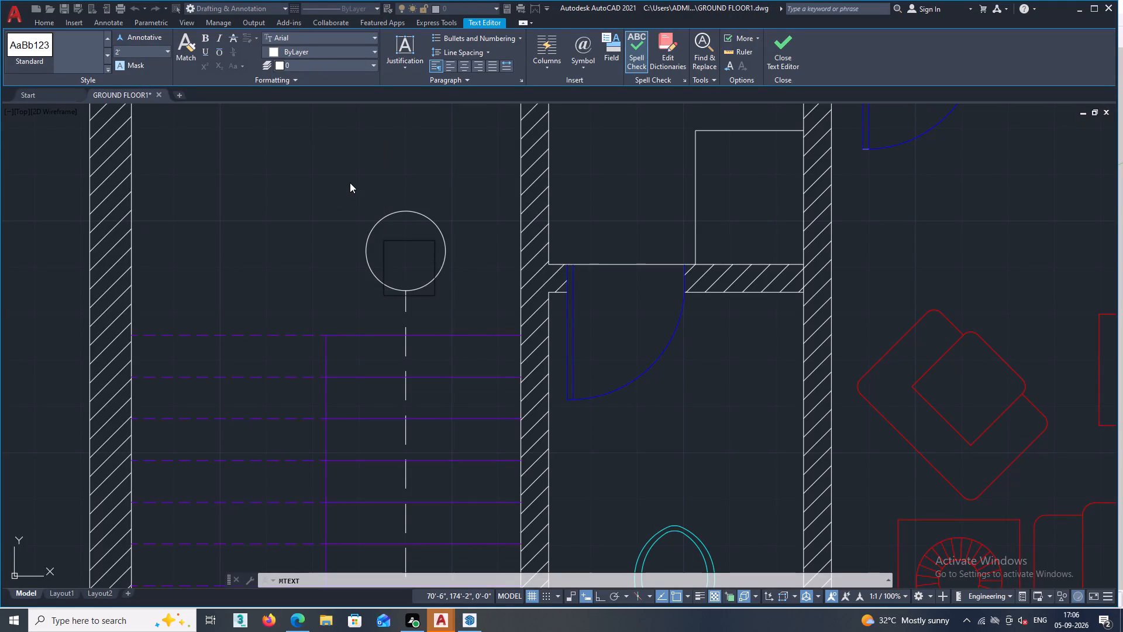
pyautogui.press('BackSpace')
# Set the text height to 5" and enter the label UP inside the circle.
pyautogui.click(125, 54)
pyautogui.press('BackSpace')
pyautogui.press('5')
pyautogui.hotkey('shift', '"')
pyautogui.press('Return')
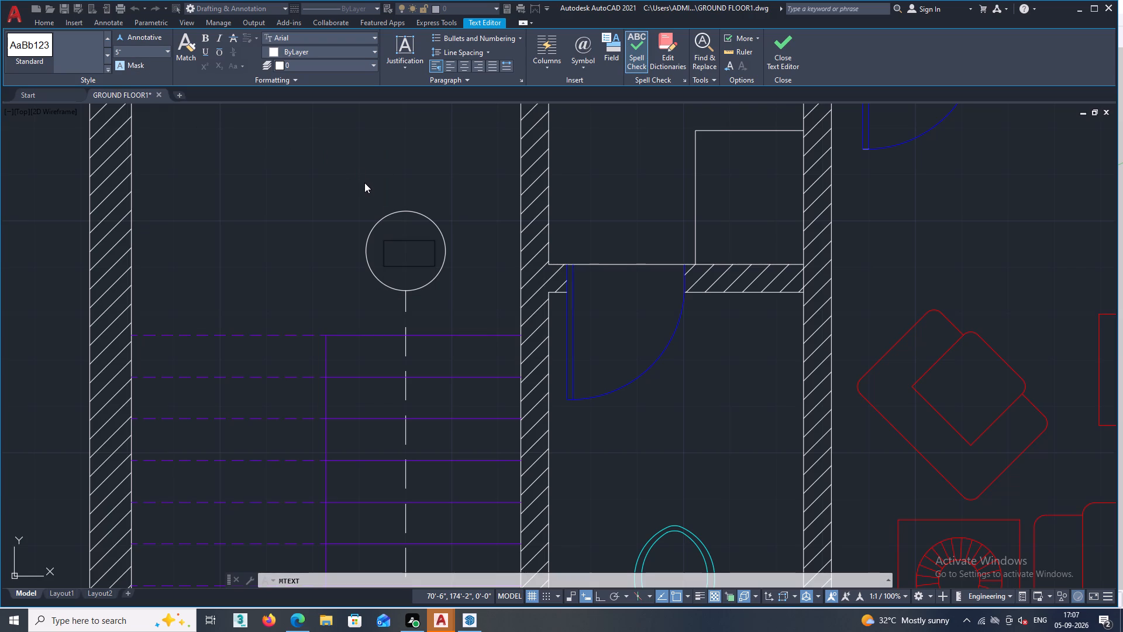
pyautogui.press('u')
pyautogui.press('p')
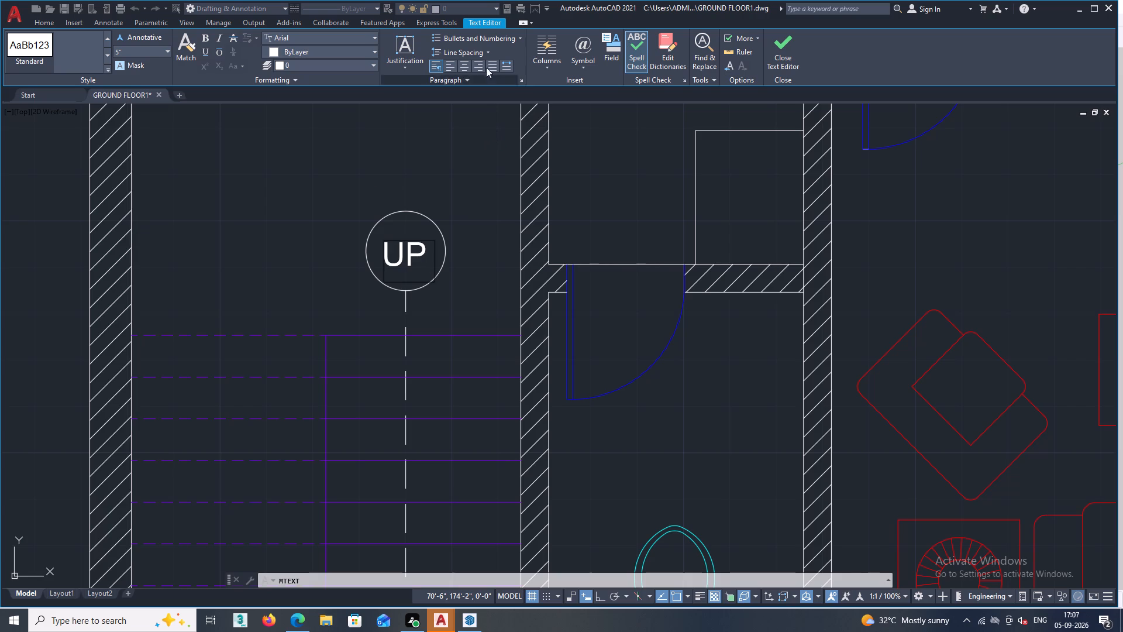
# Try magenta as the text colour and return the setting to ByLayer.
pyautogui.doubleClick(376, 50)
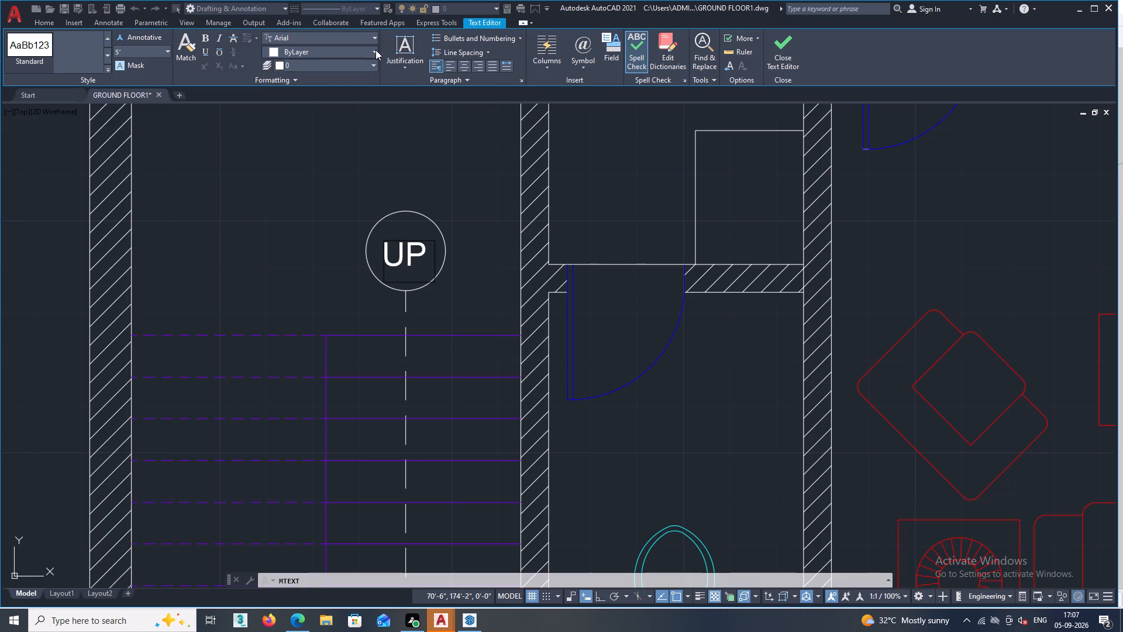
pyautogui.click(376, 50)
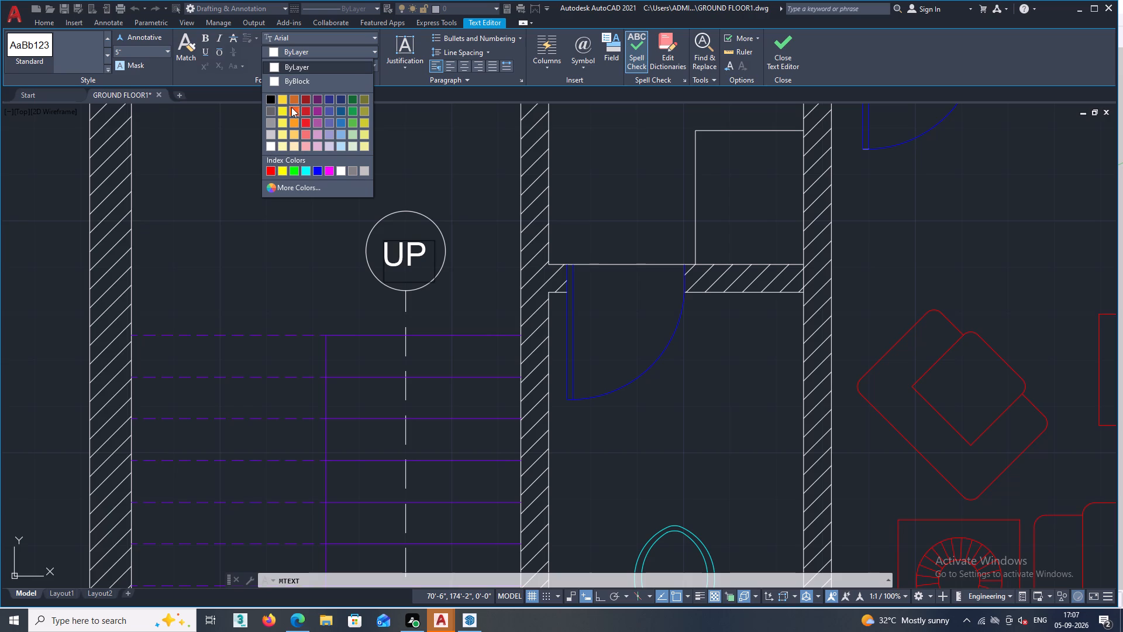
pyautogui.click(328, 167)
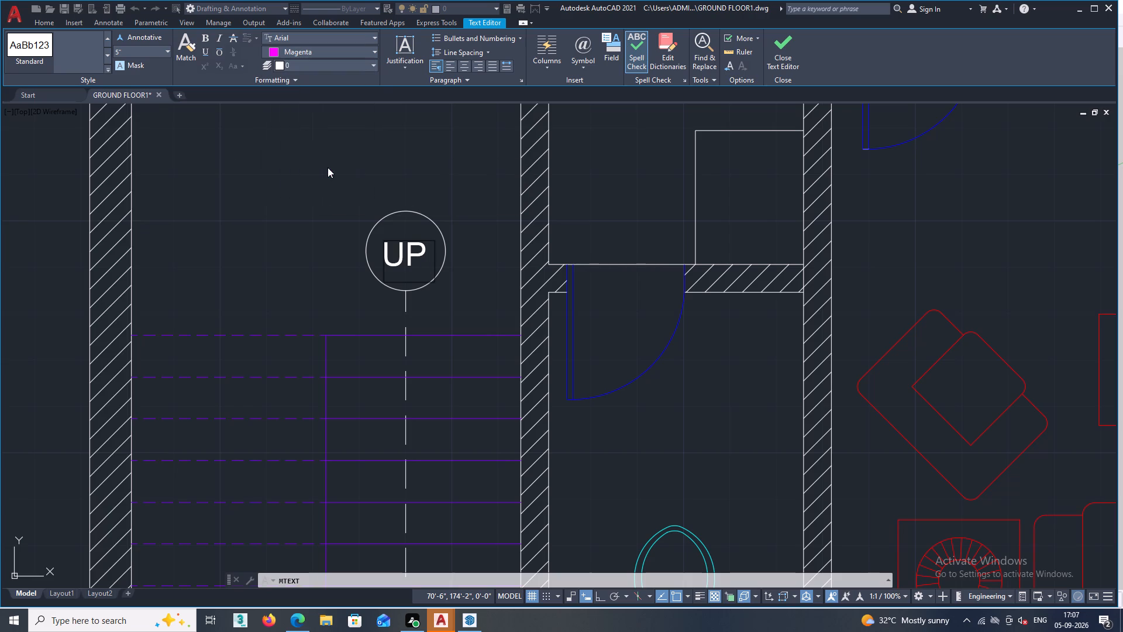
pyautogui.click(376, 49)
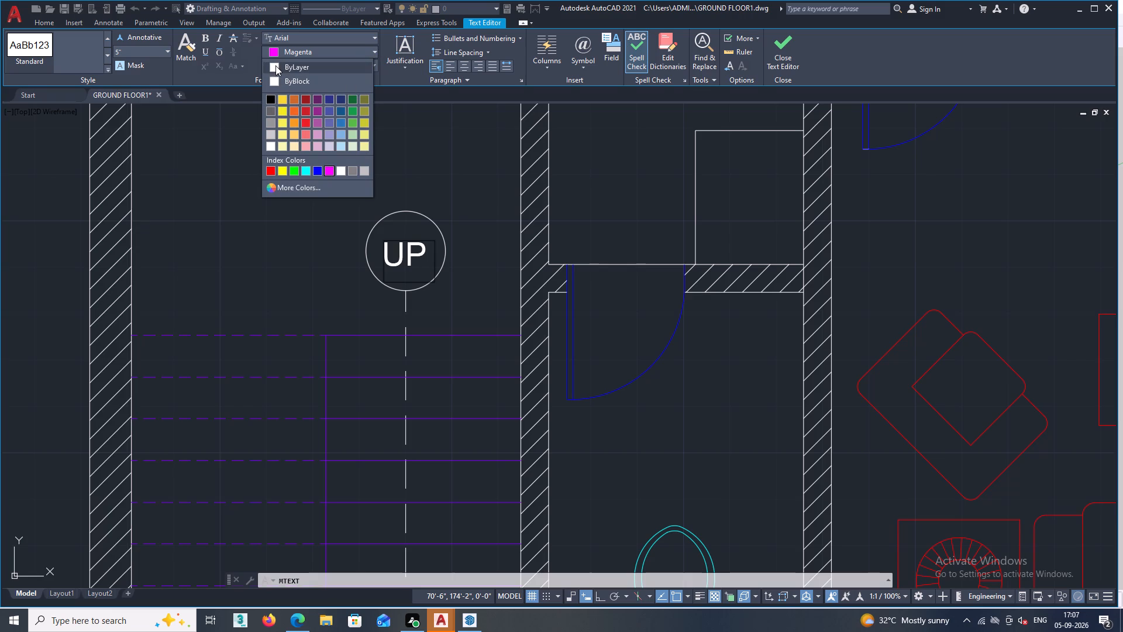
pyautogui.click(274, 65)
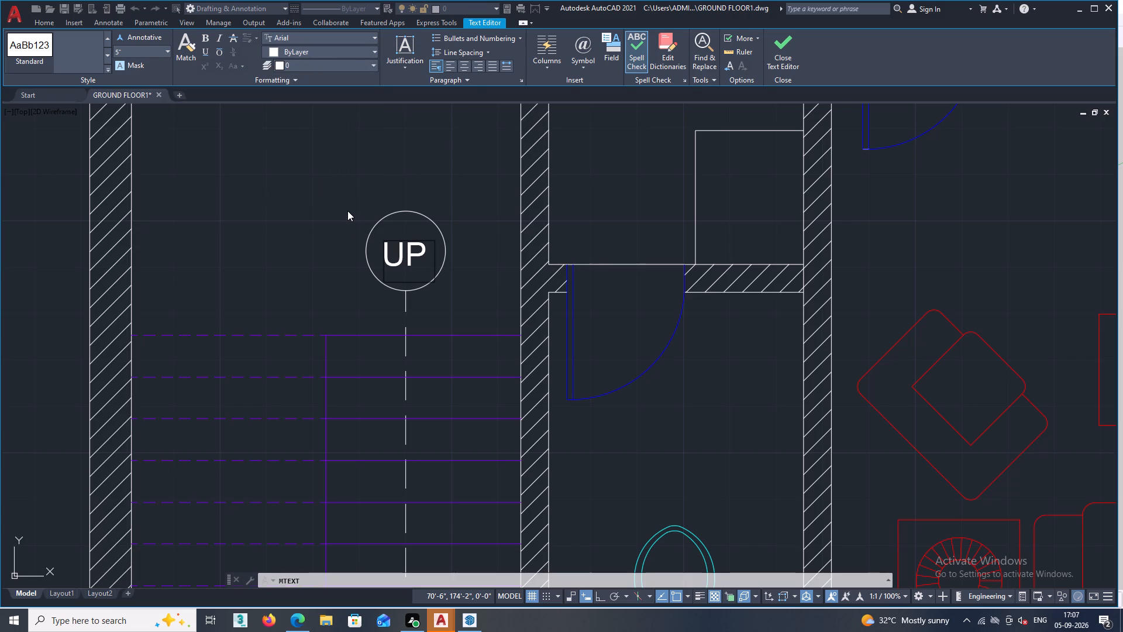
# Finish editing the UP label, keeping it inside the staircase marker's circle.
pyautogui.click(781, 52)
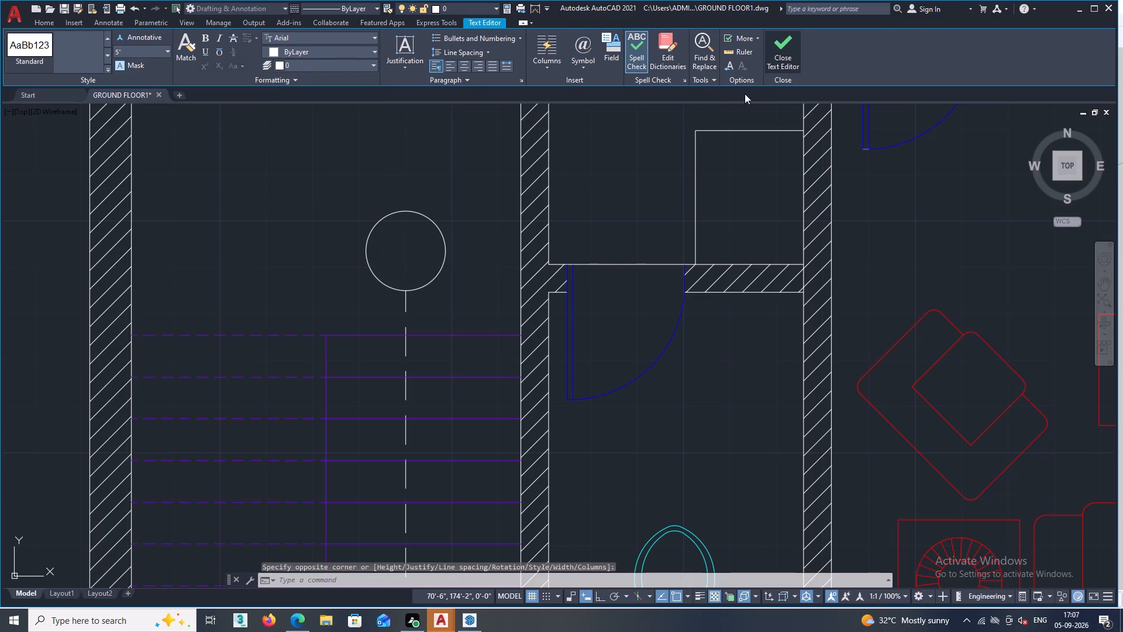
pyautogui.scroll(-1, 465, 214)
pyautogui.scroll(-1, 412, 246)
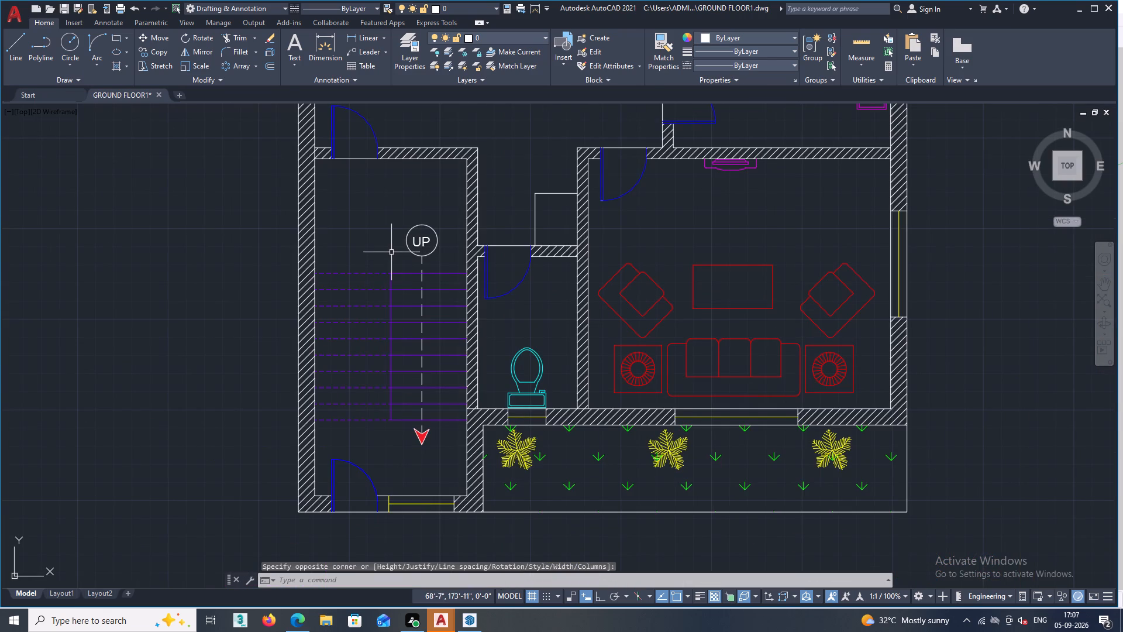
pyautogui.scroll(-2, 459, 308)
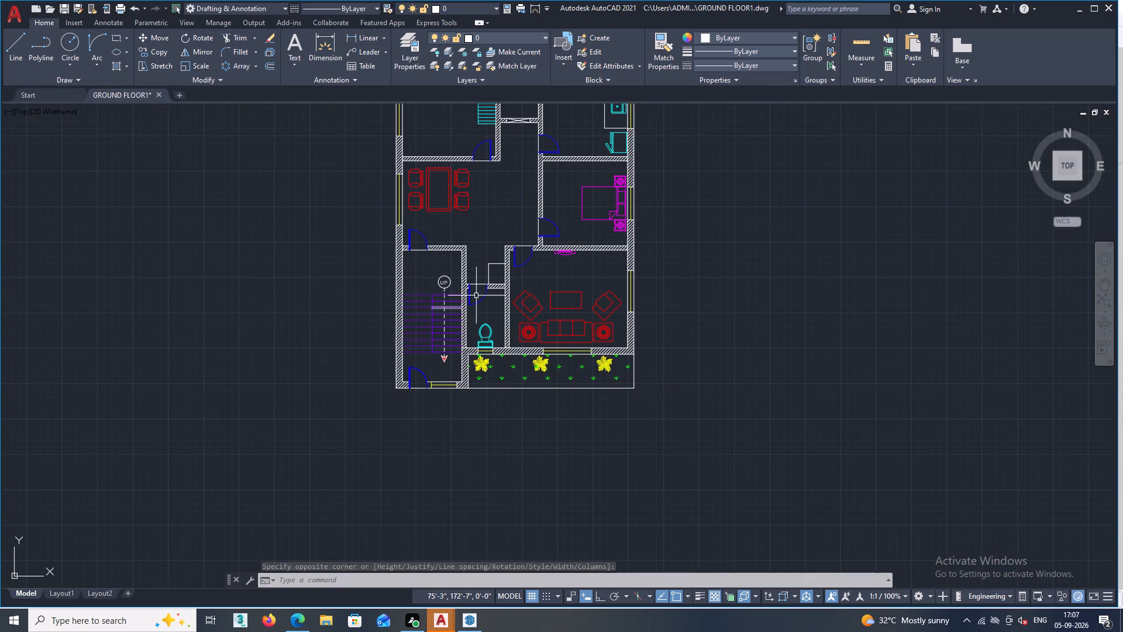
pyautogui.press('Escape')
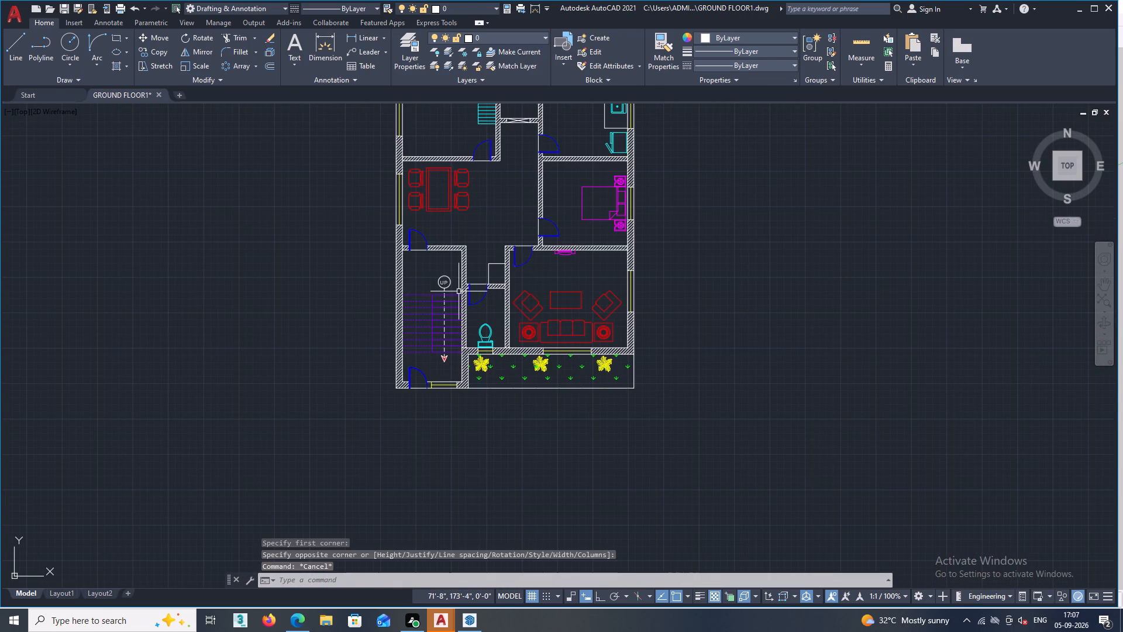
# Try to put the UP label on green layer T, accepting colour index 90 for that layer.
pyautogui.scroll(3, 459, 291)
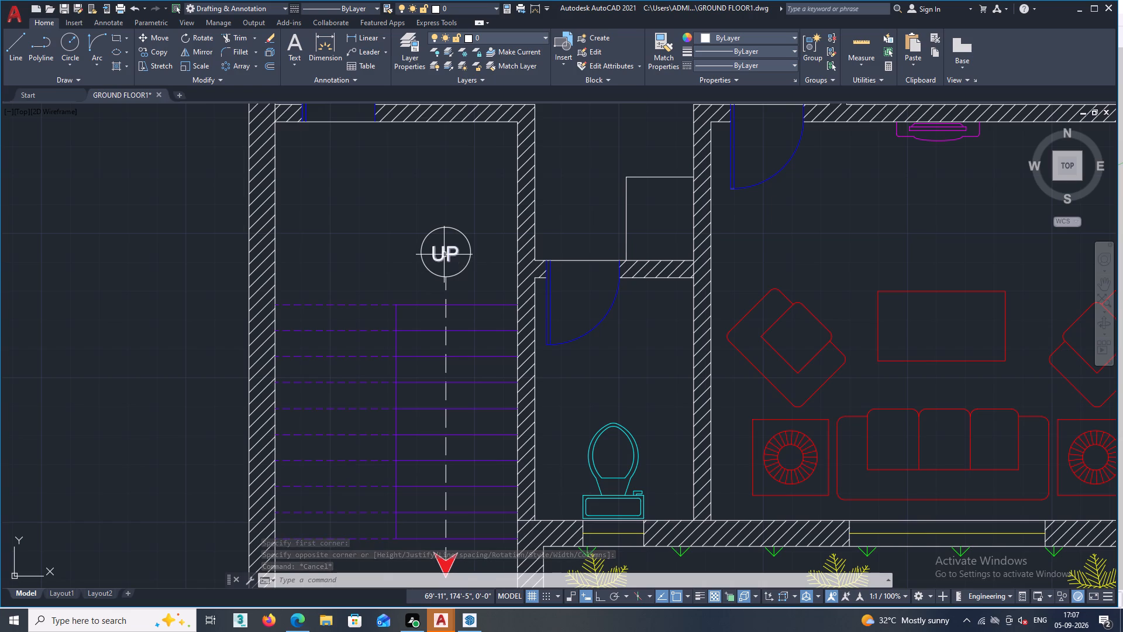
pyautogui.click(444, 255)
pyautogui.doubleClick(546, 36)
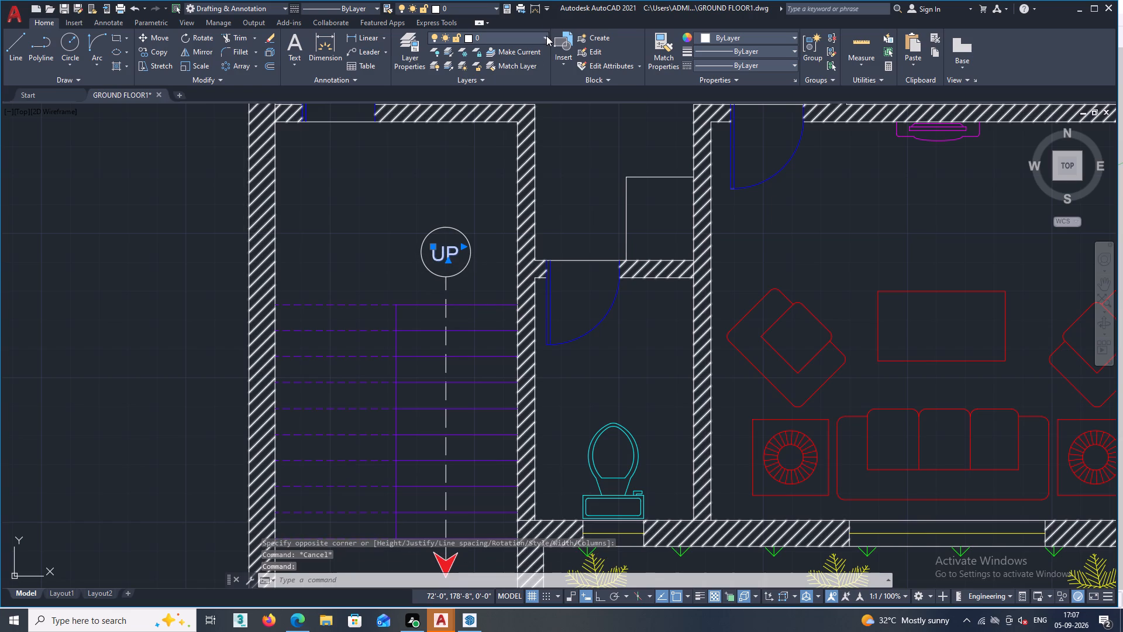
pyautogui.tripleClick(546, 36)
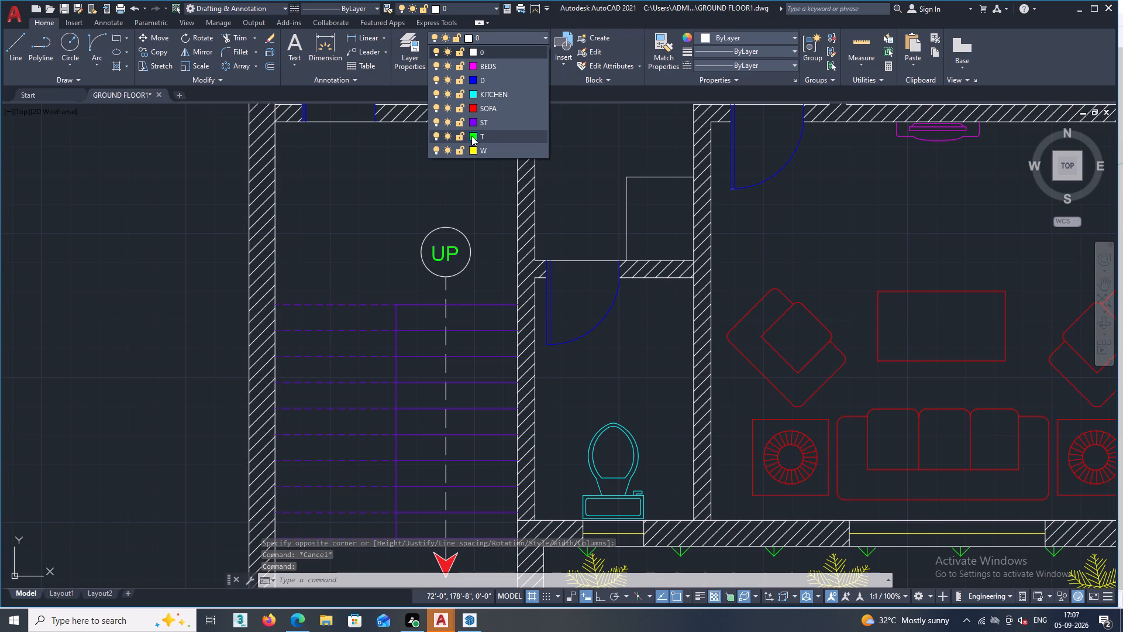
pyautogui.click(471, 136)
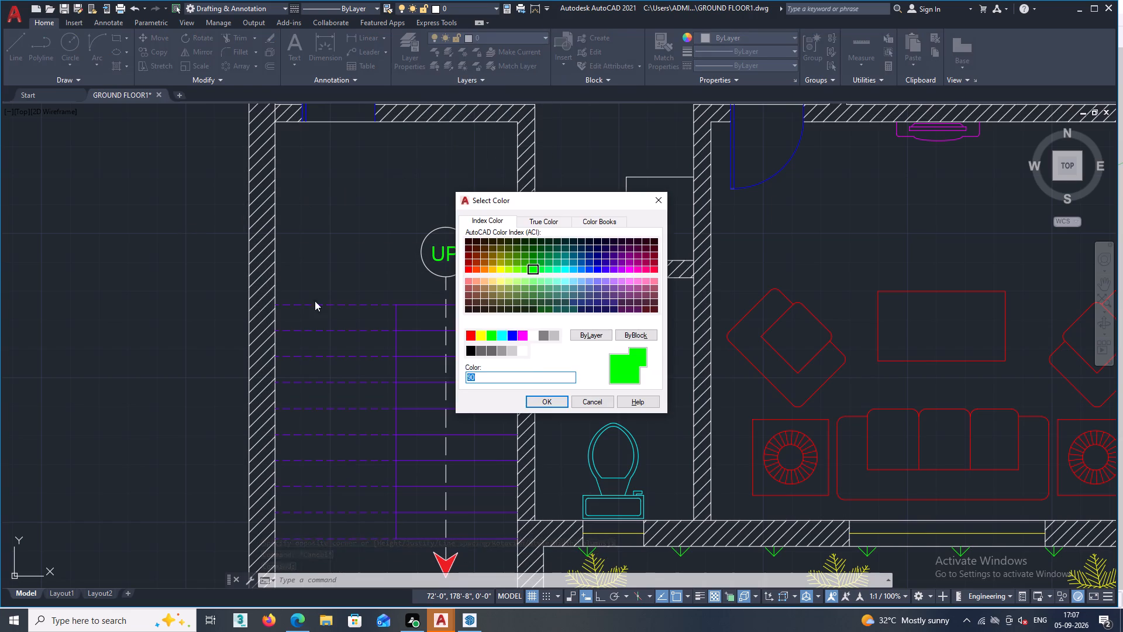
pyautogui.click(553, 399)
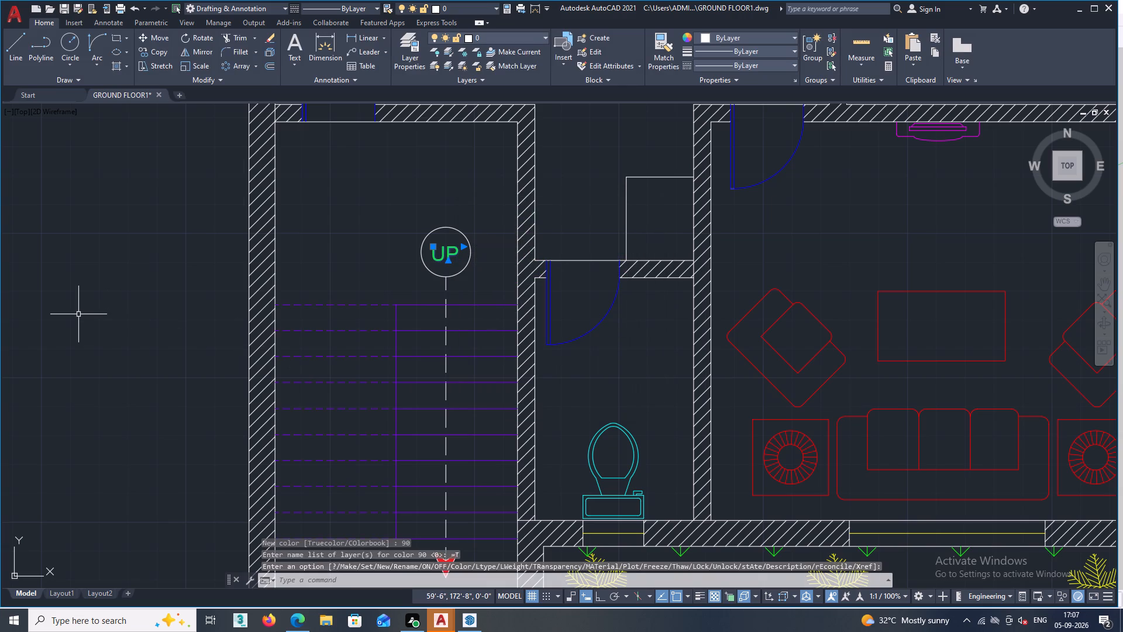
pyautogui.press('Escape')
pyautogui.scroll(-3, 73, 313)
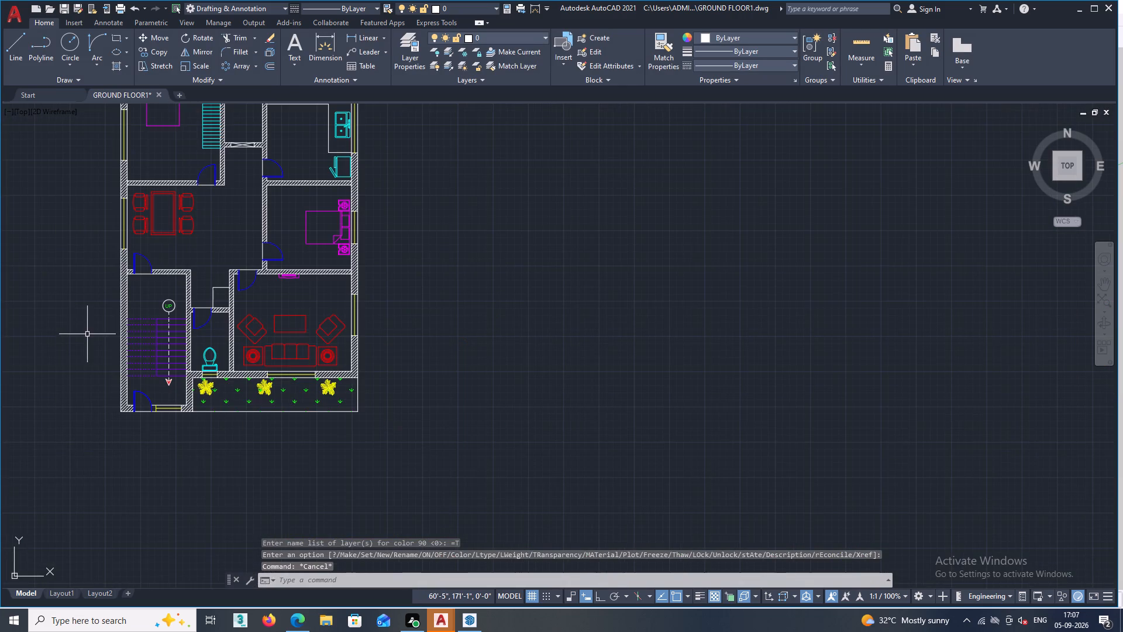
# Examine the ground floor plan overall and up close, including the staircase UP marker, room furniture, walls and planted strip.
pyautogui.moveTo(70, 325); pyautogui.dragTo(377, 361, button='middle')
pyautogui.scroll(3, 474, 352)
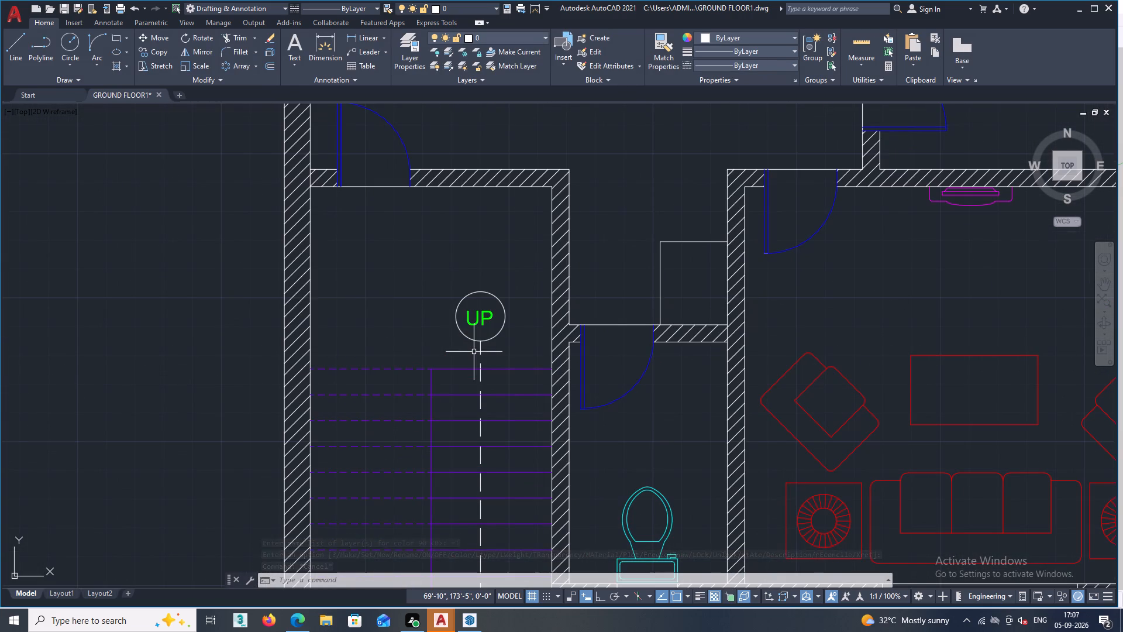
pyautogui.scroll(-2, 474, 352)
pyautogui.scroll(2, 481, 348)
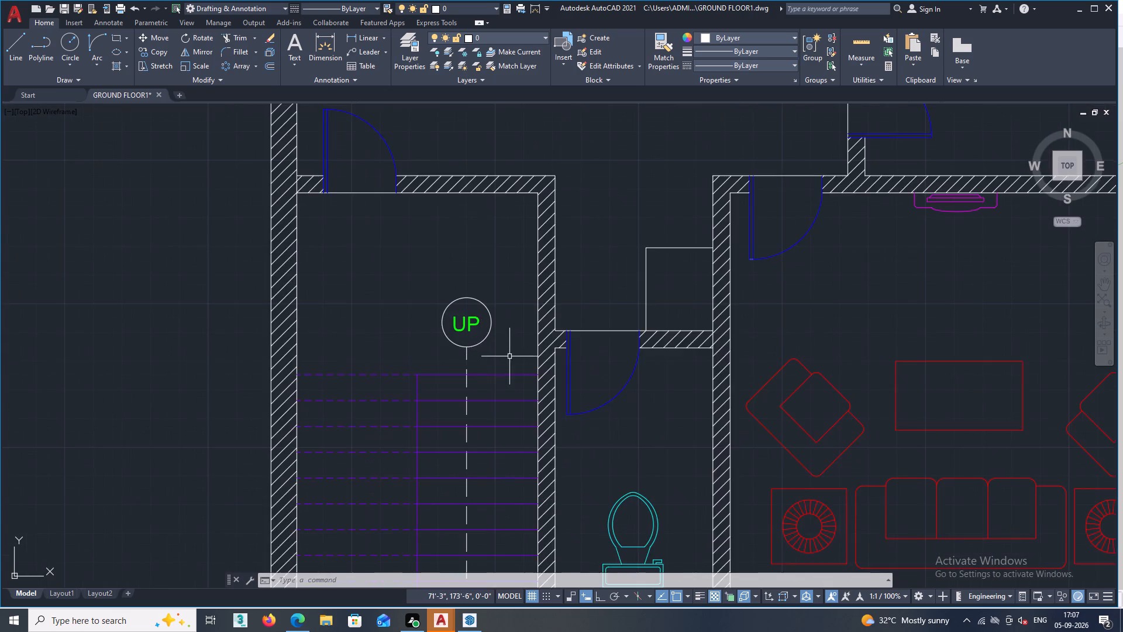
pyautogui.scroll(-2, 510, 357)
pyautogui.moveTo(570, 385); pyautogui.dragTo(502, 415, button='middle')
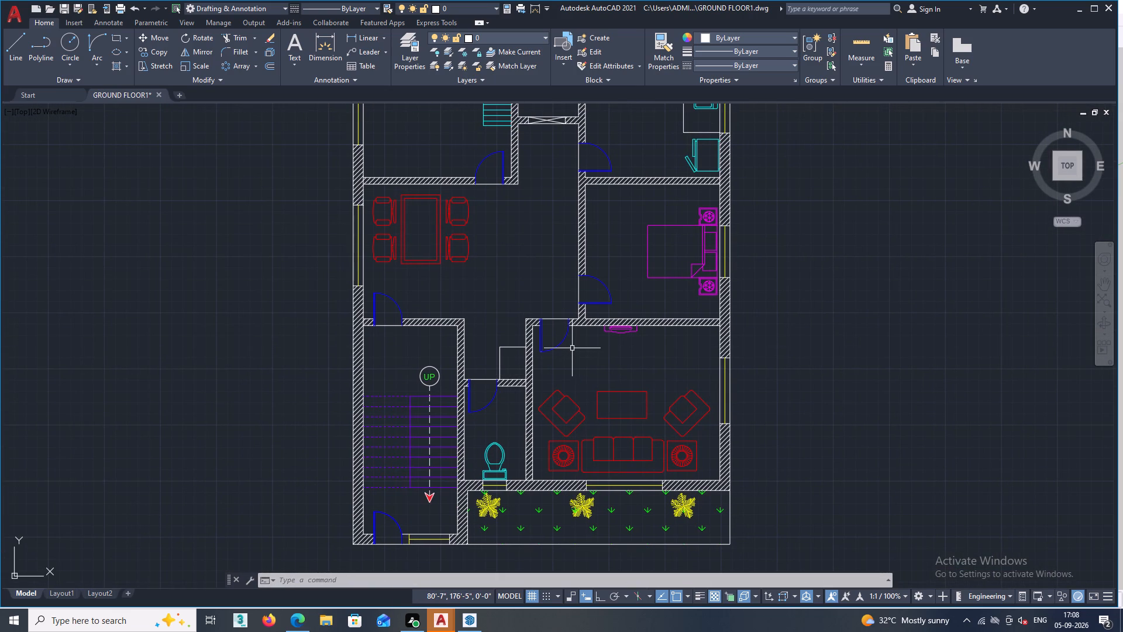
pyautogui.scroll(-1, 572, 348)
pyautogui.moveTo(522, 311); pyautogui.dragTo(454, 347, button='middle')
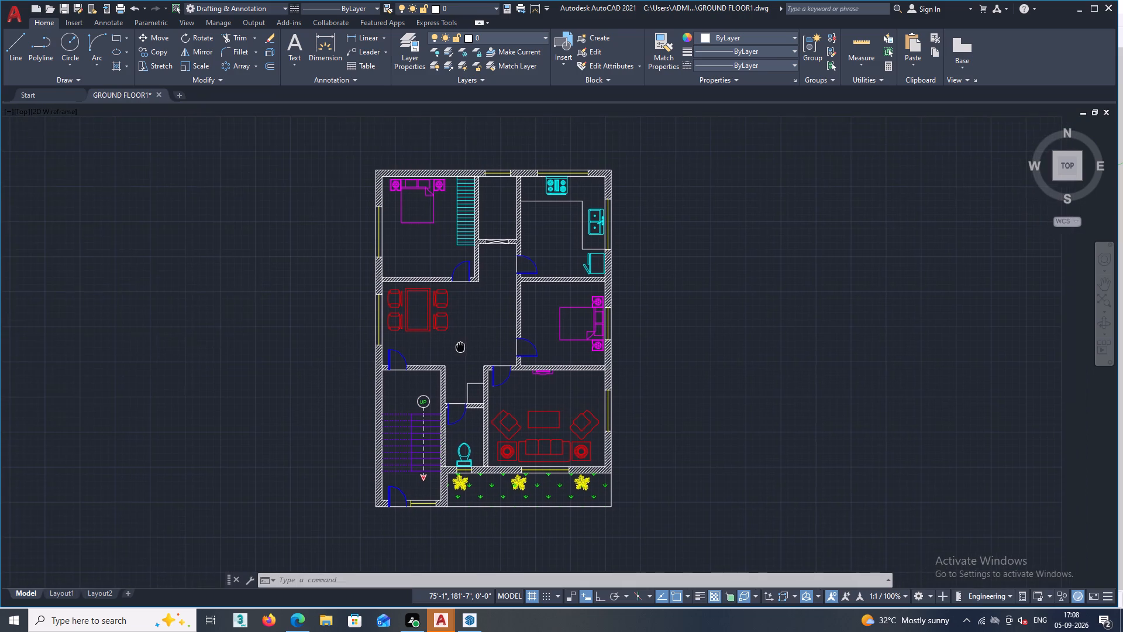
pyautogui.moveTo(454, 347); pyautogui.dragTo(447, 347, button='middle')
pyautogui.scroll(1, 411, 260)
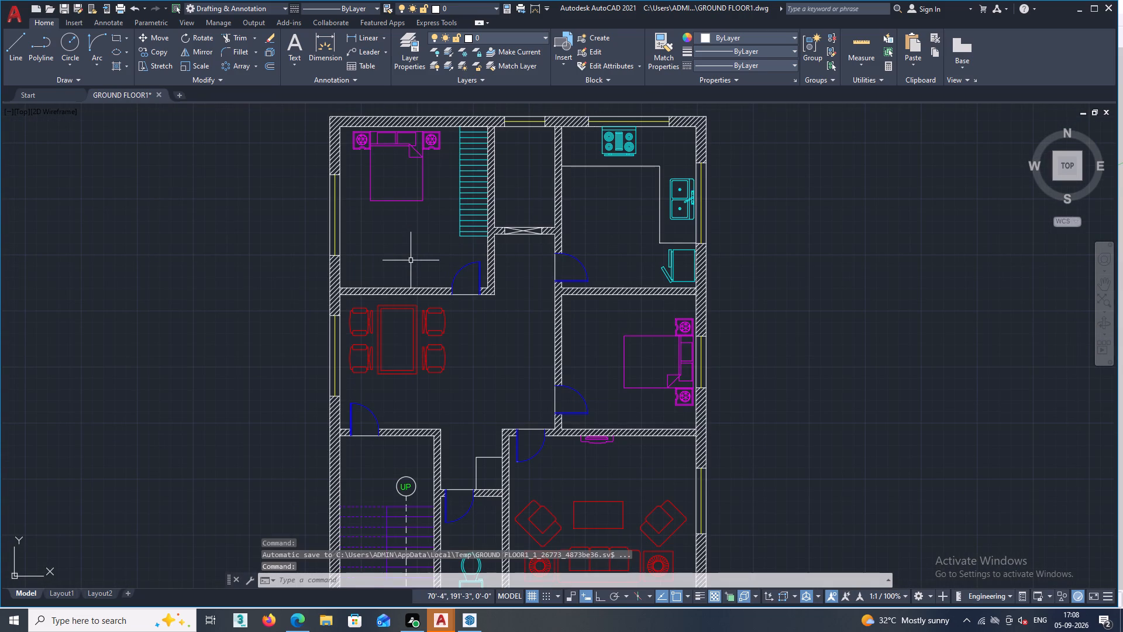
pyautogui.scroll(-1, 294, 307)
pyautogui.scroll(-1, 437, 442)
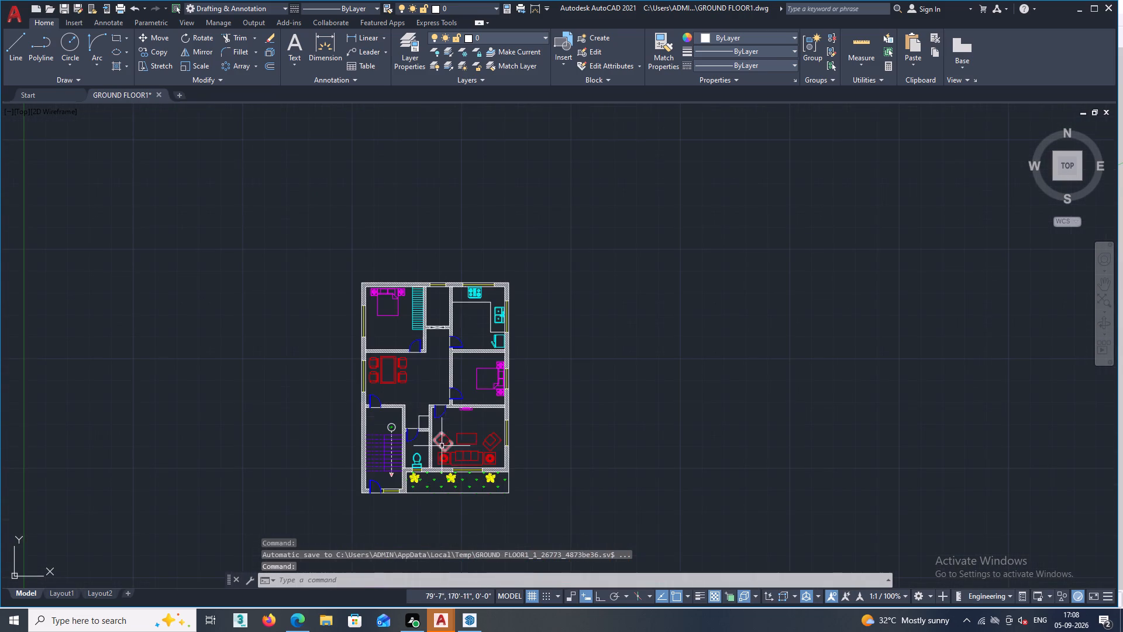
pyautogui.scroll(3, 404, 486)
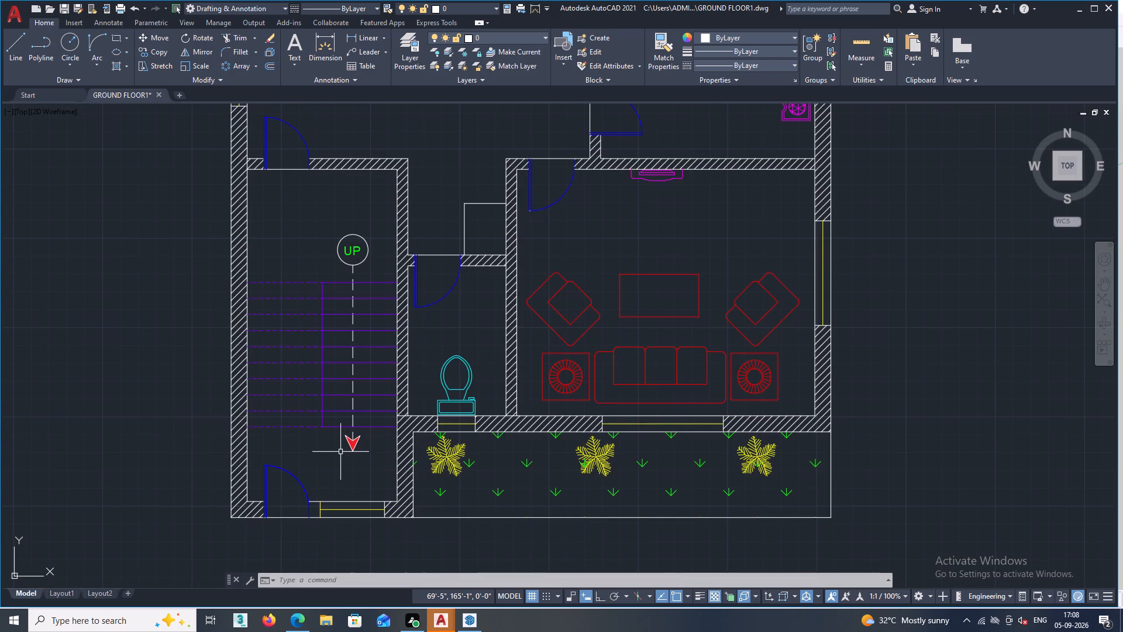
pyautogui.scroll(-1, 340, 452)
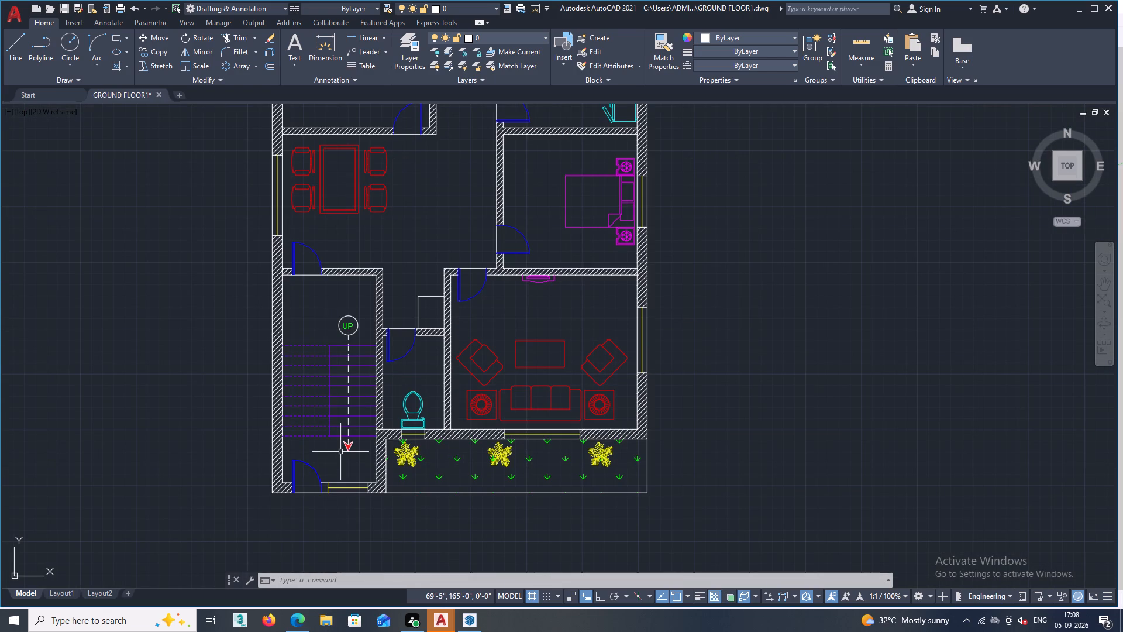
pyautogui.scroll(2, 514, 434)
pyautogui.scroll(1, 443, 402)
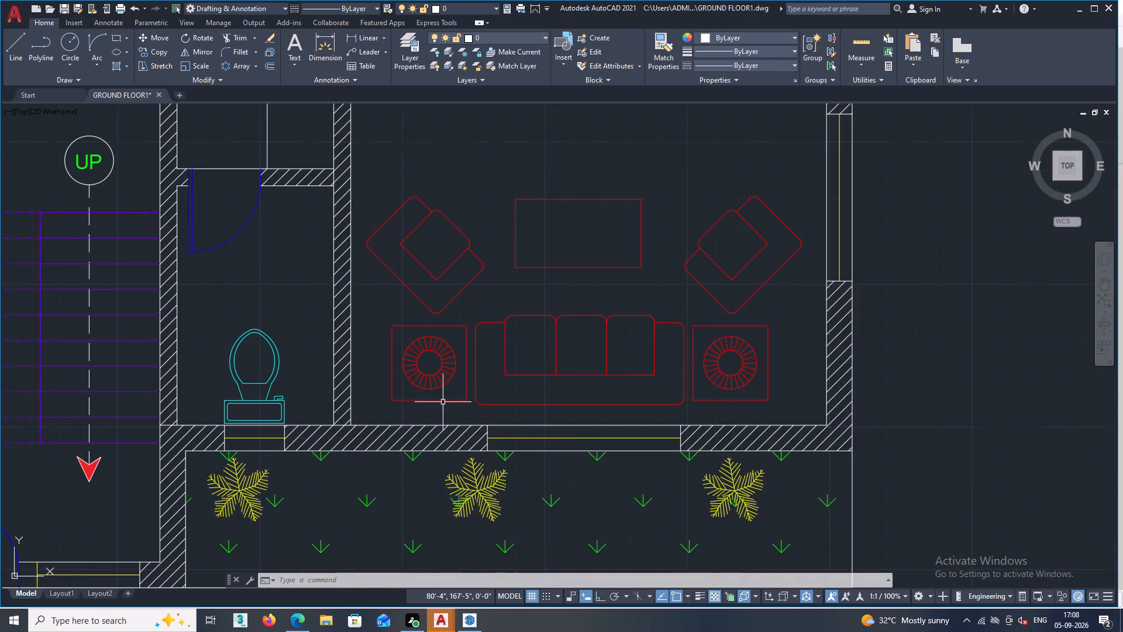
pyautogui.scroll(-4, 443, 402)
pyautogui.scroll(1, 473, 442)
pyautogui.scroll(-2, 473, 442)
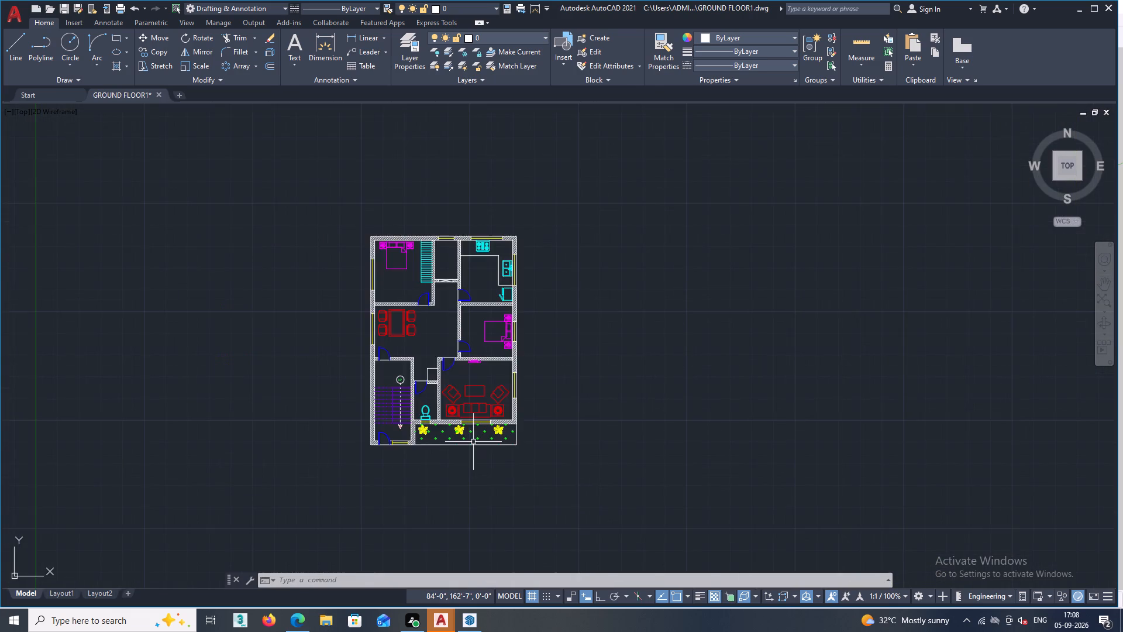
pyautogui.scroll(3, 473, 442)
pyautogui.scroll(-3, 473, 442)
pyautogui.scroll(1, 415, 390)
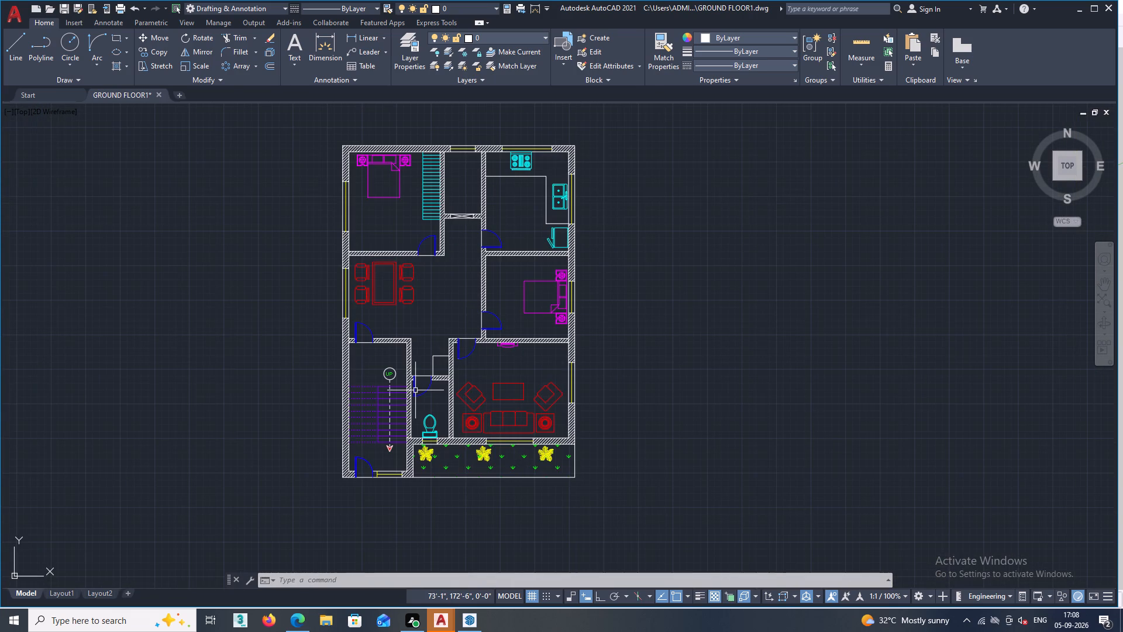
pyautogui.scroll(2, 416, 353)
pyautogui.scroll(-1, 414, 351)
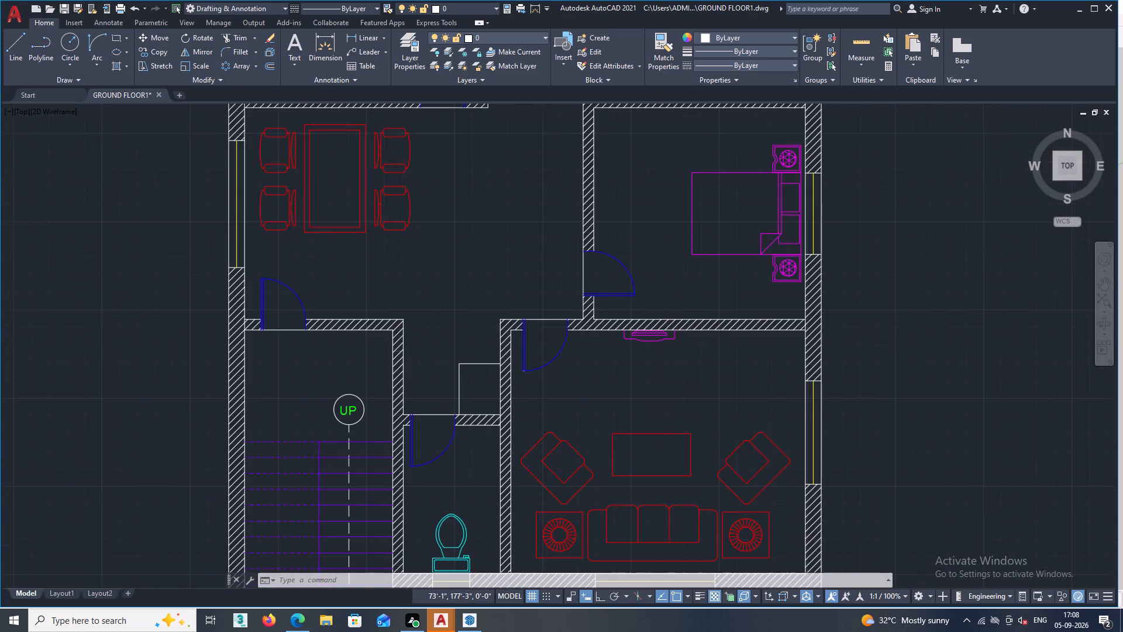
pyautogui.scroll(-1, 414, 351)
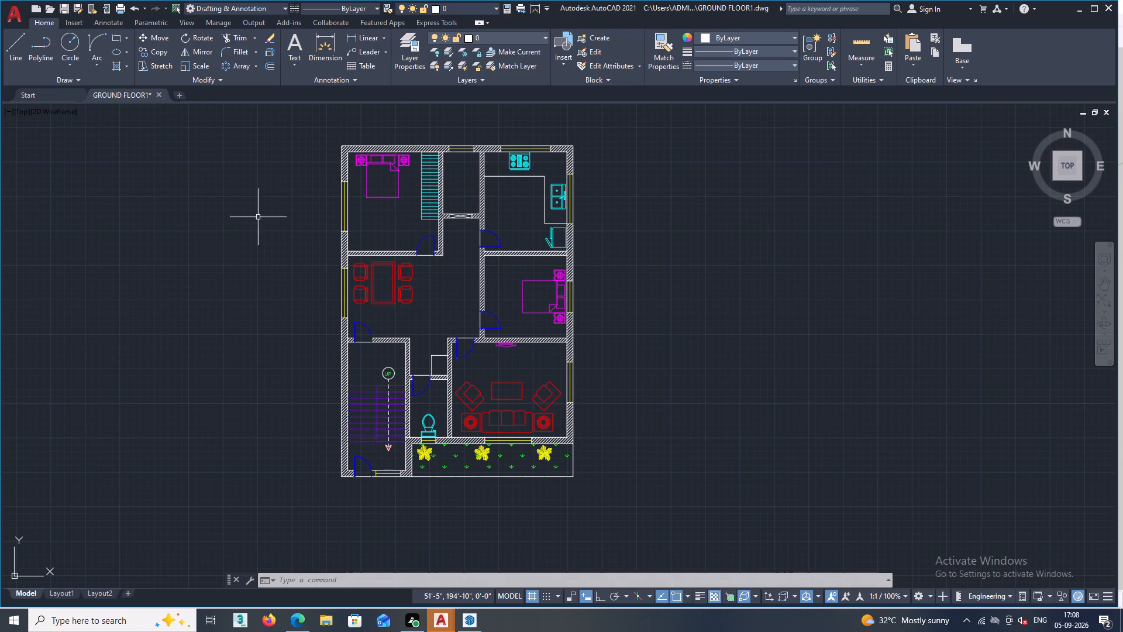
pyautogui.scroll(-1, 576, 417)
pyautogui.moveTo(533, 389); pyautogui.dragTo(632, 347, button='middle')
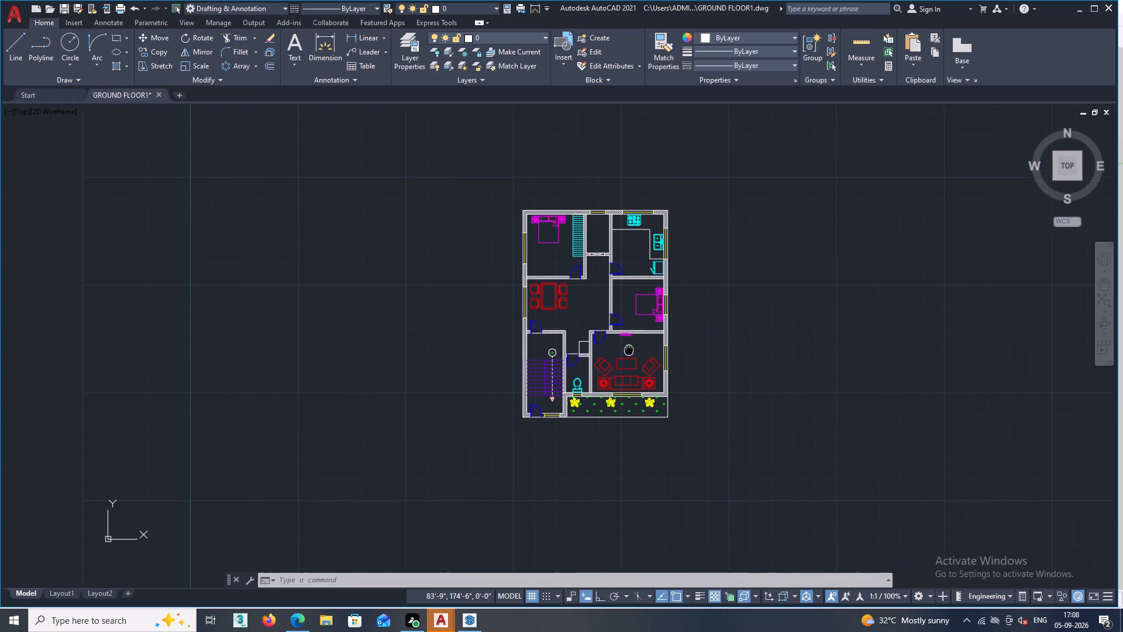
pyautogui.moveTo(632, 347); pyautogui.dragTo(641, 339, button='middle')
# Add multiline text 6" high below the bed in the upper-left bedroom, reading BEDROOM with 11'X12' on a second line.
pyautogui.scroll(1, 586, 275)
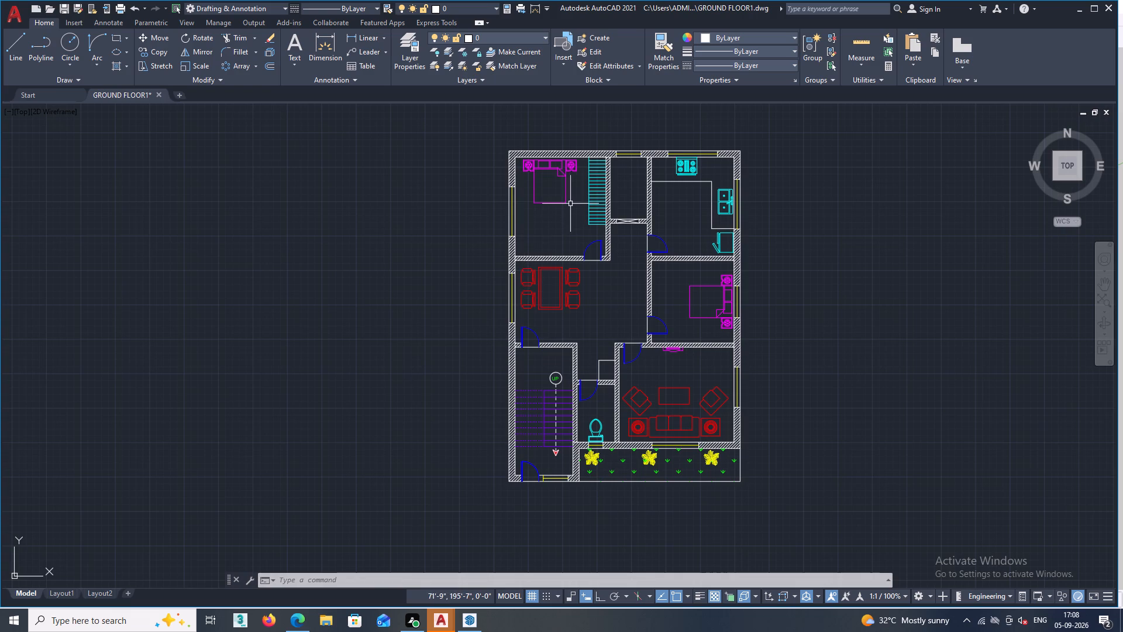
pyautogui.scroll(1, 558, 217)
pyautogui.write('MT')
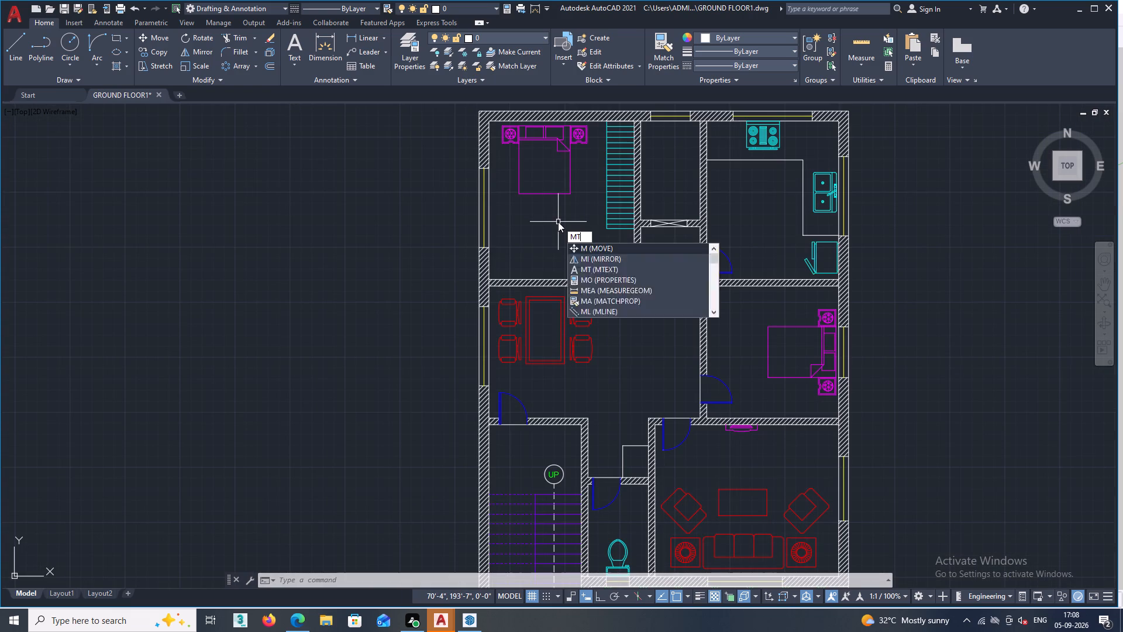
pyautogui.press('space')
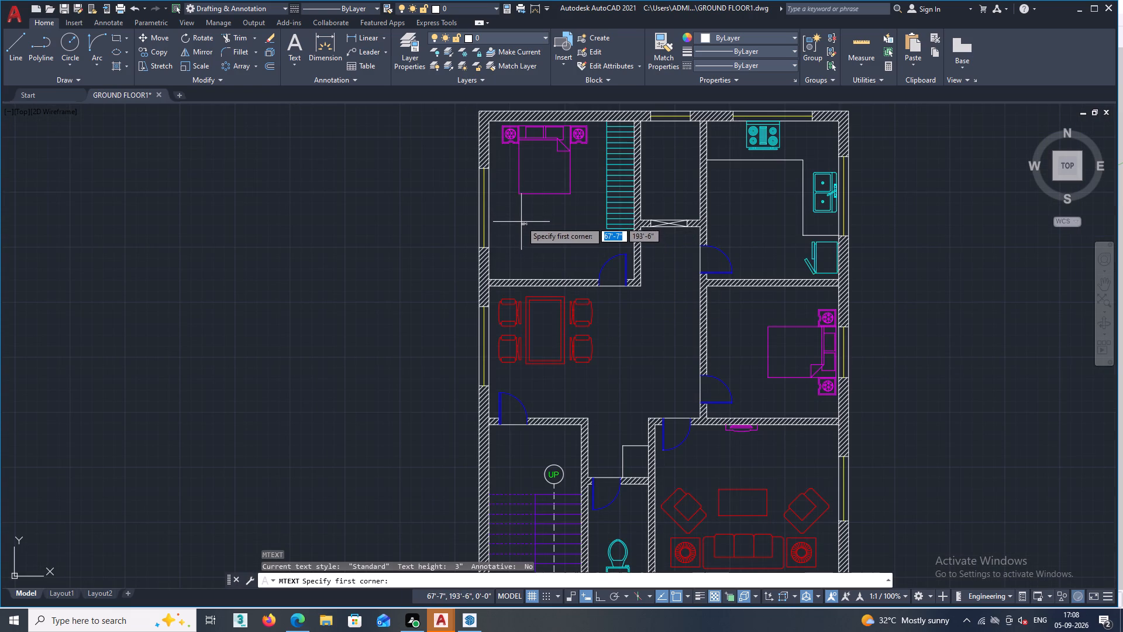
pyautogui.doubleClick(519, 213)
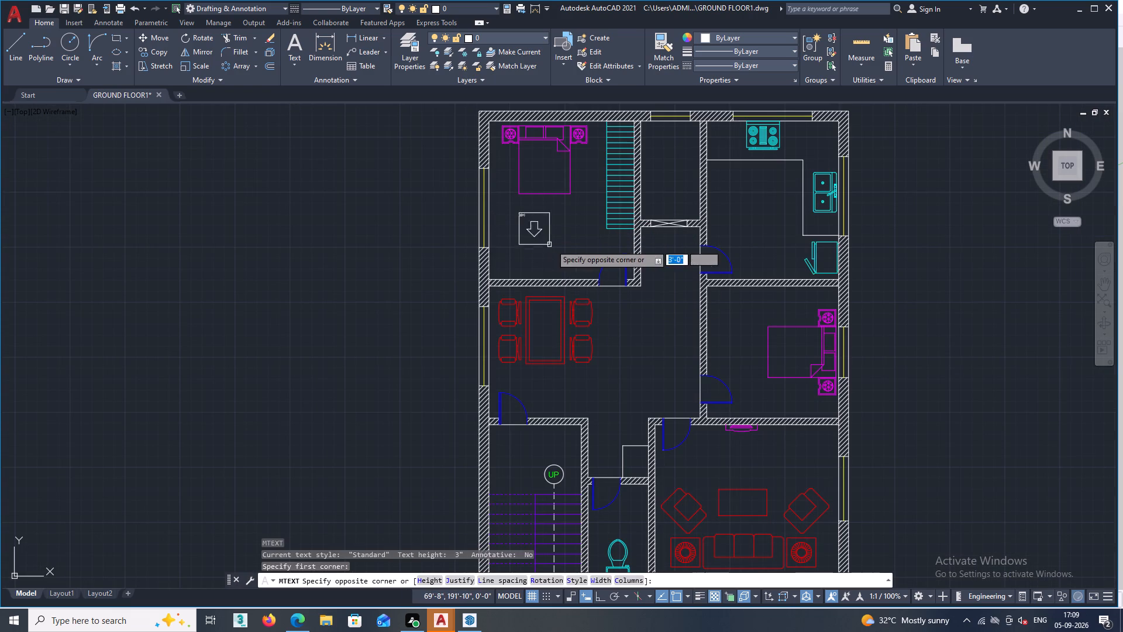
pyautogui.click(579, 242)
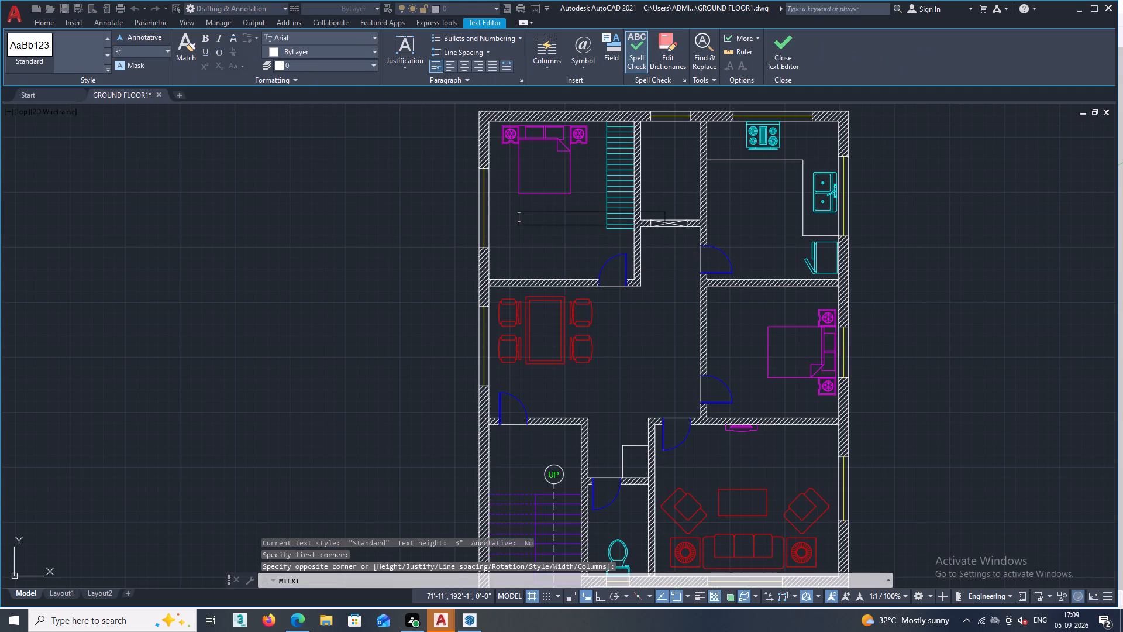
pyautogui.scroll(2, 541, 214)
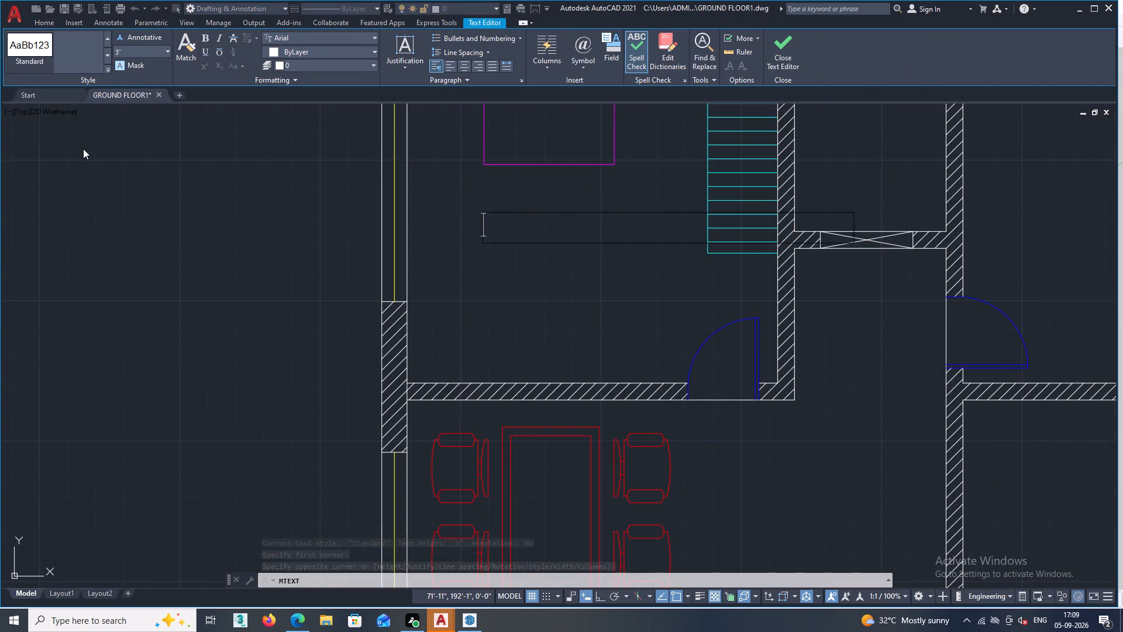
pyautogui.click(136, 51)
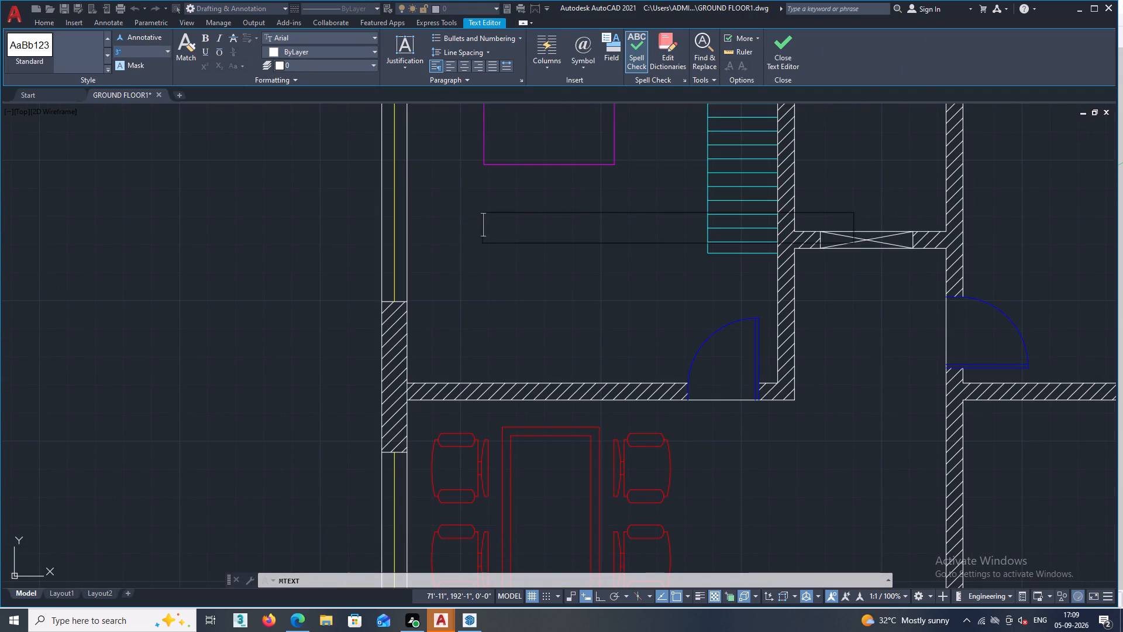
pyautogui.press('BackSpace')
pyautogui.press('6')
pyautogui.hotkey('shift', '"')
pyautogui.press('Return')
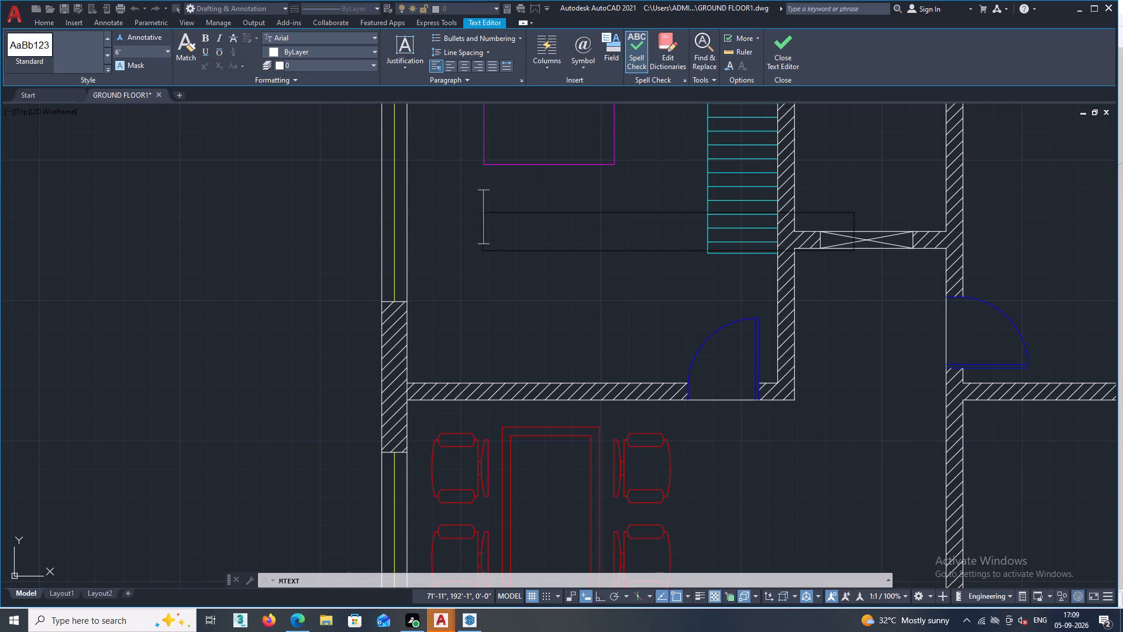
pyautogui.write('BED')
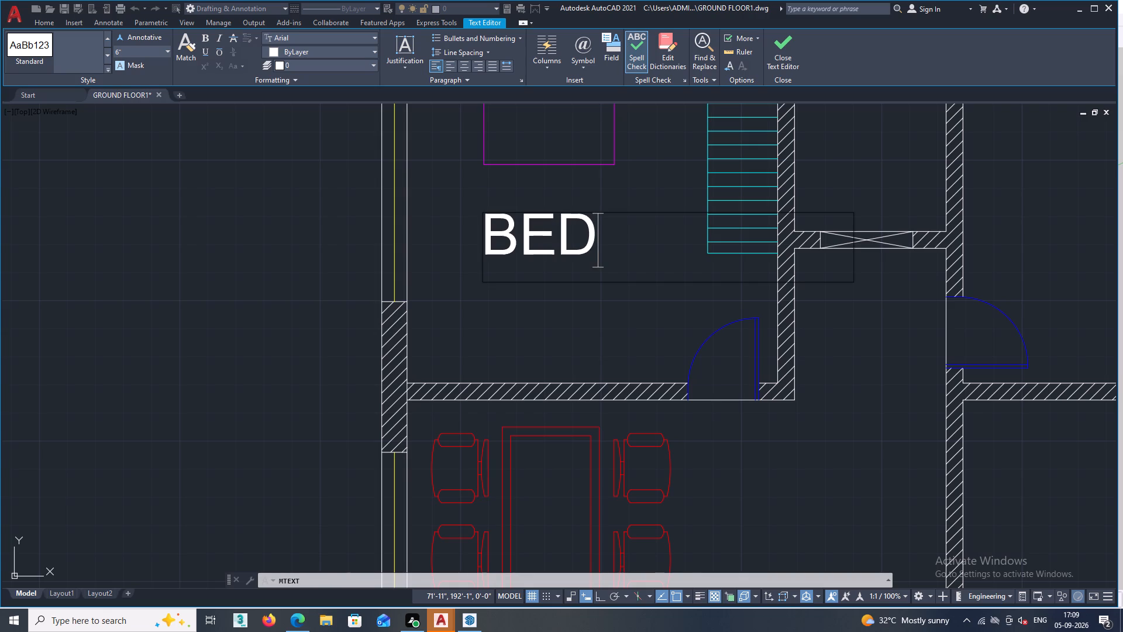
pyautogui.write('ROOM')
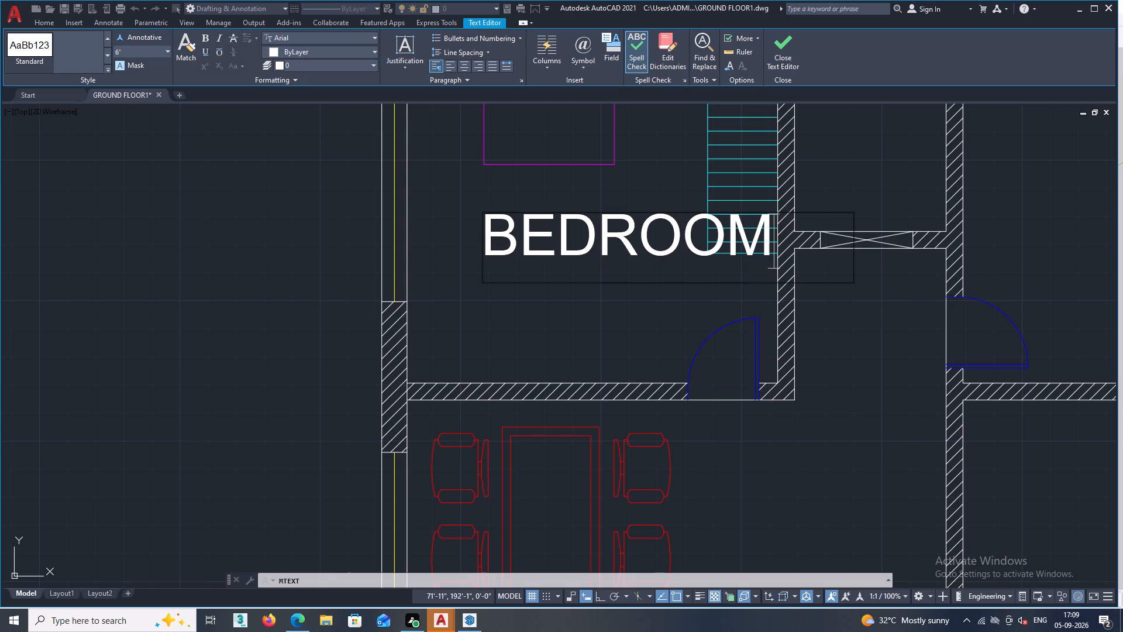
pyautogui.press('Return')
pyautogui.write('11')
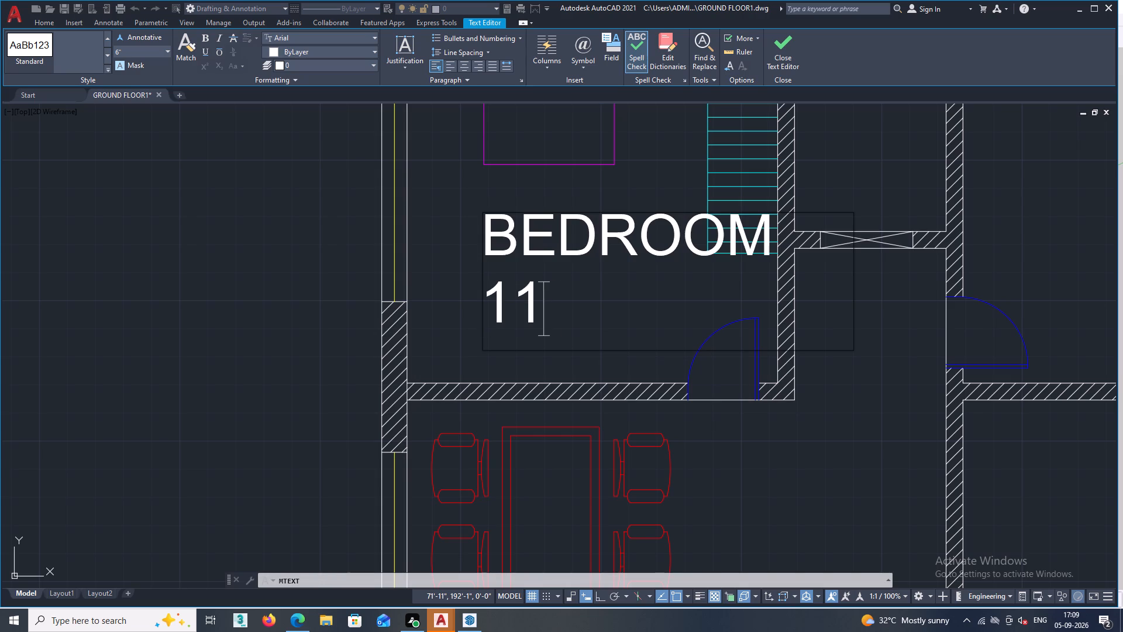
pyautogui.press("'")
pyautogui.press('x')
pyautogui.write('12')
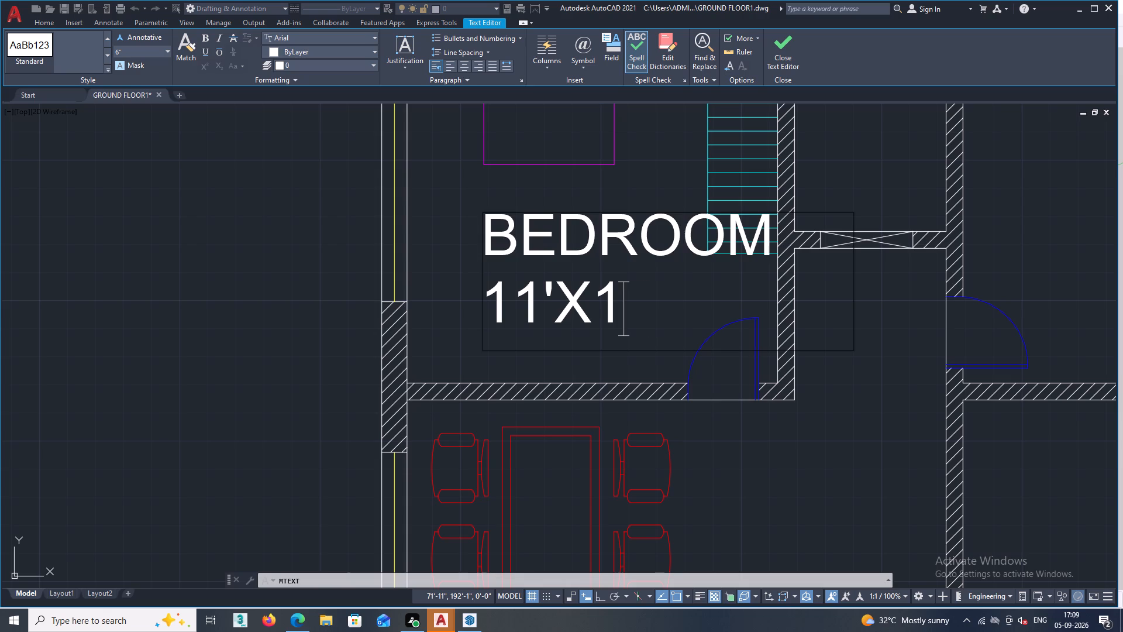
pyautogui.press("'")
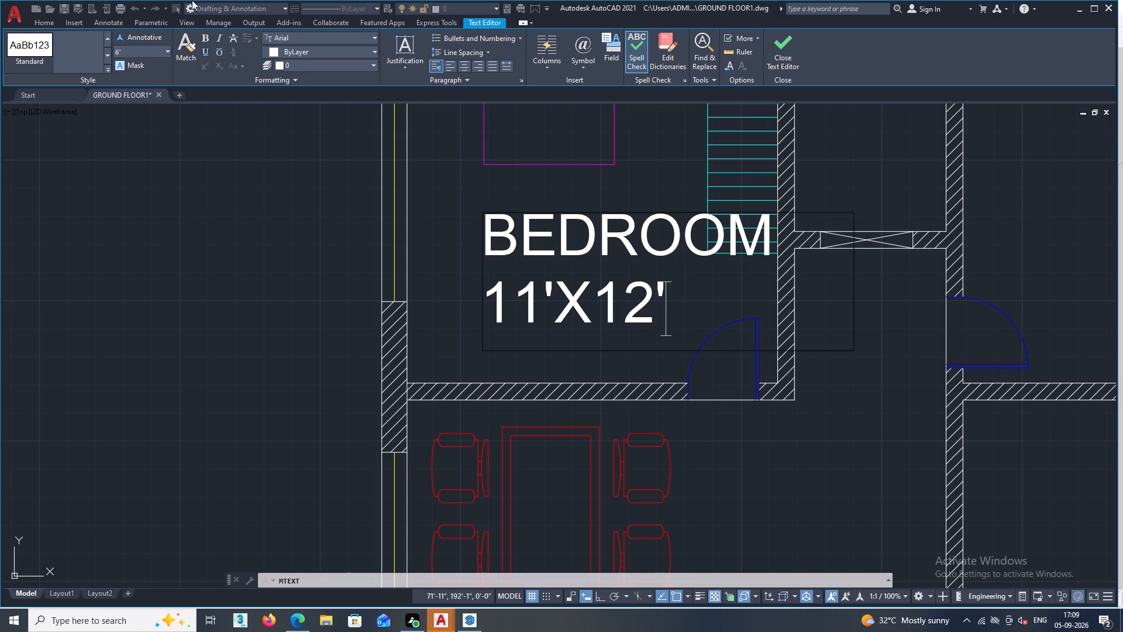
# Append 1 to the room name so it reads BEDROOM1, and finish the label.
pyautogui.click(774, 237)
pyautogui.press('1')
pyautogui.doubleClick(890, 181)
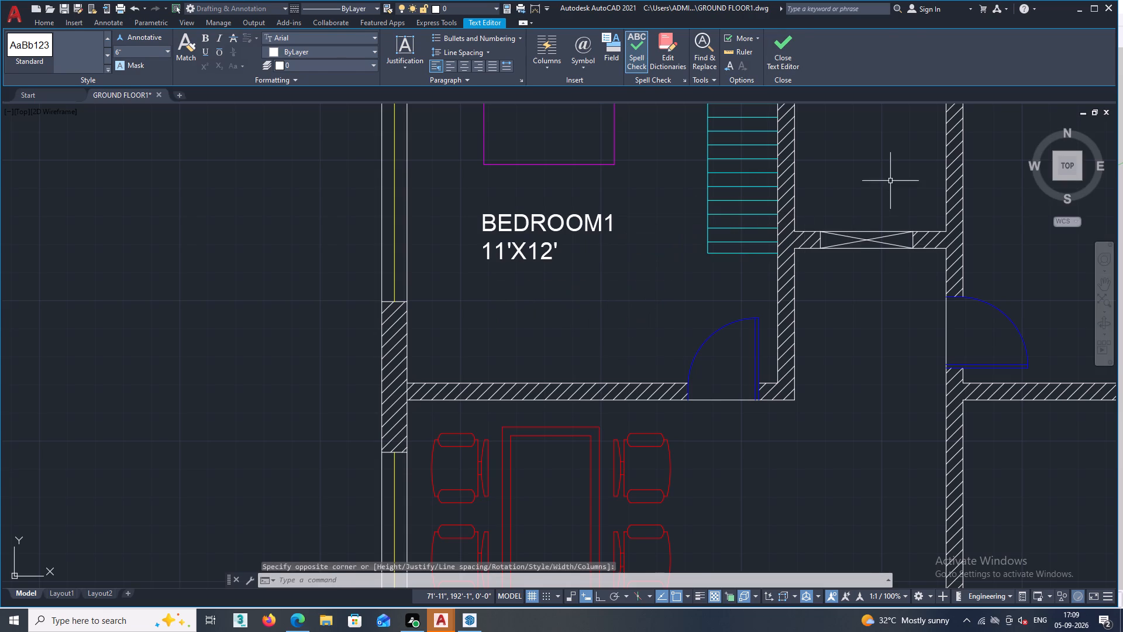
pyautogui.scroll(-1, 516, 296)
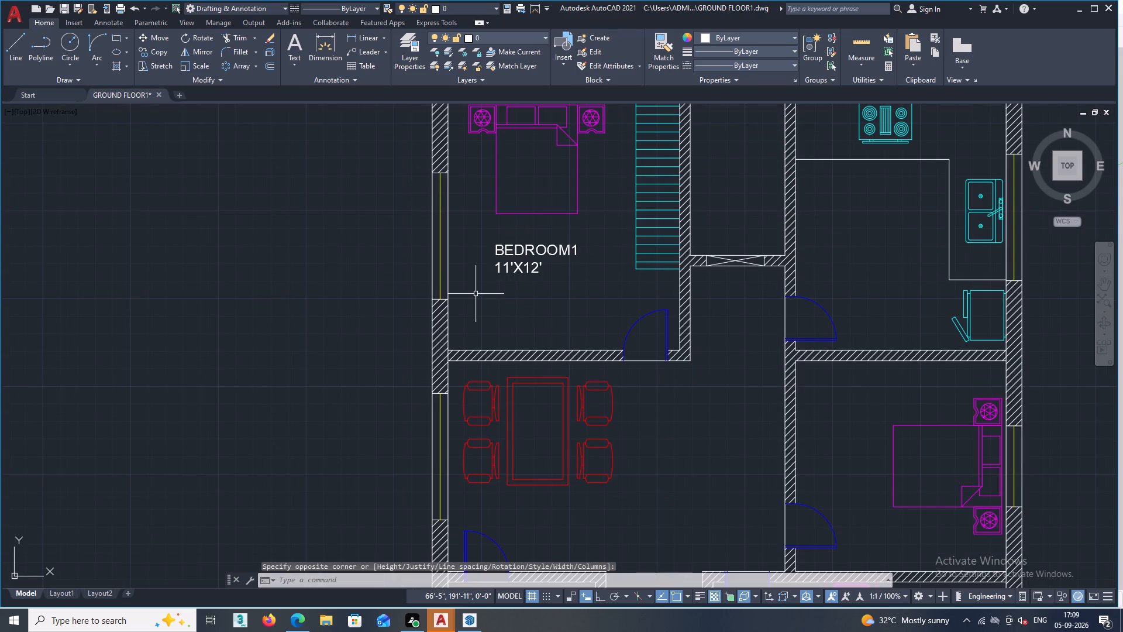
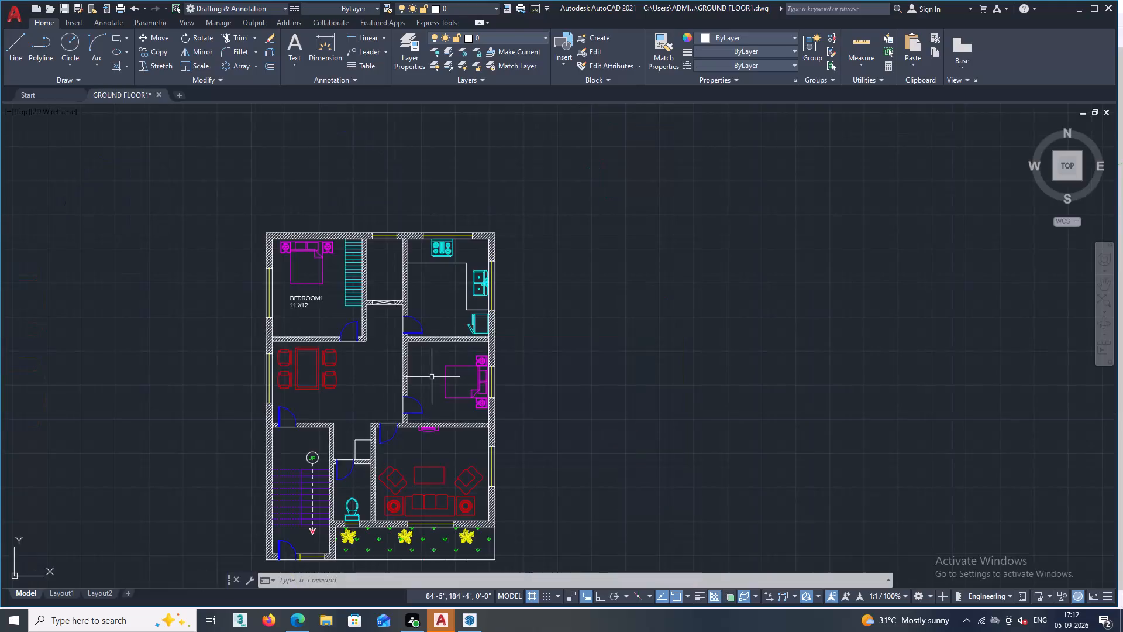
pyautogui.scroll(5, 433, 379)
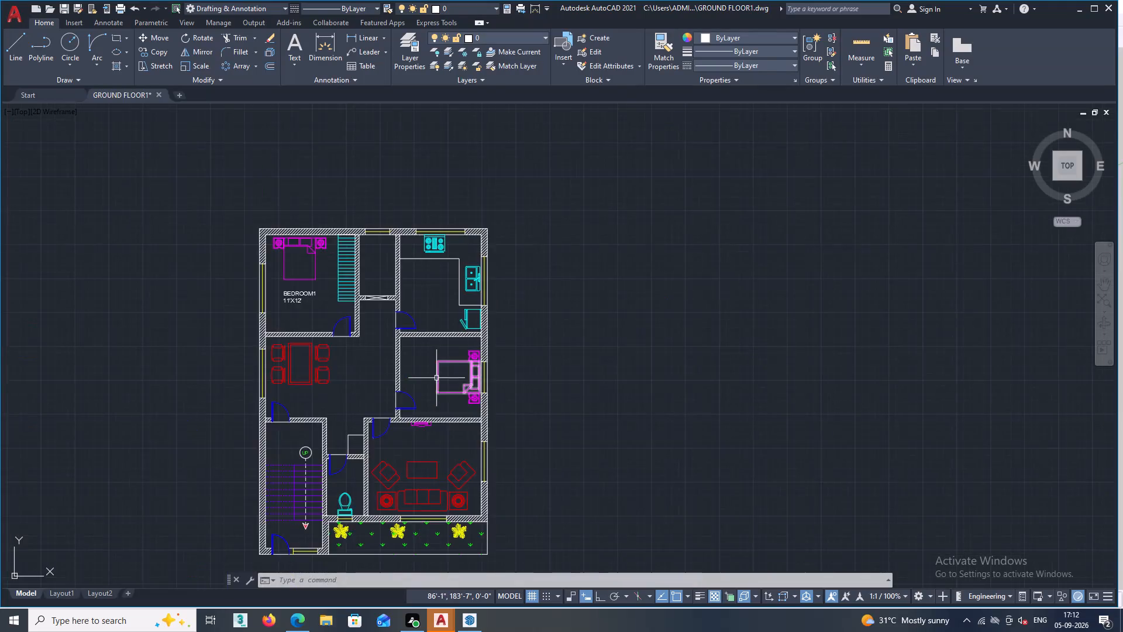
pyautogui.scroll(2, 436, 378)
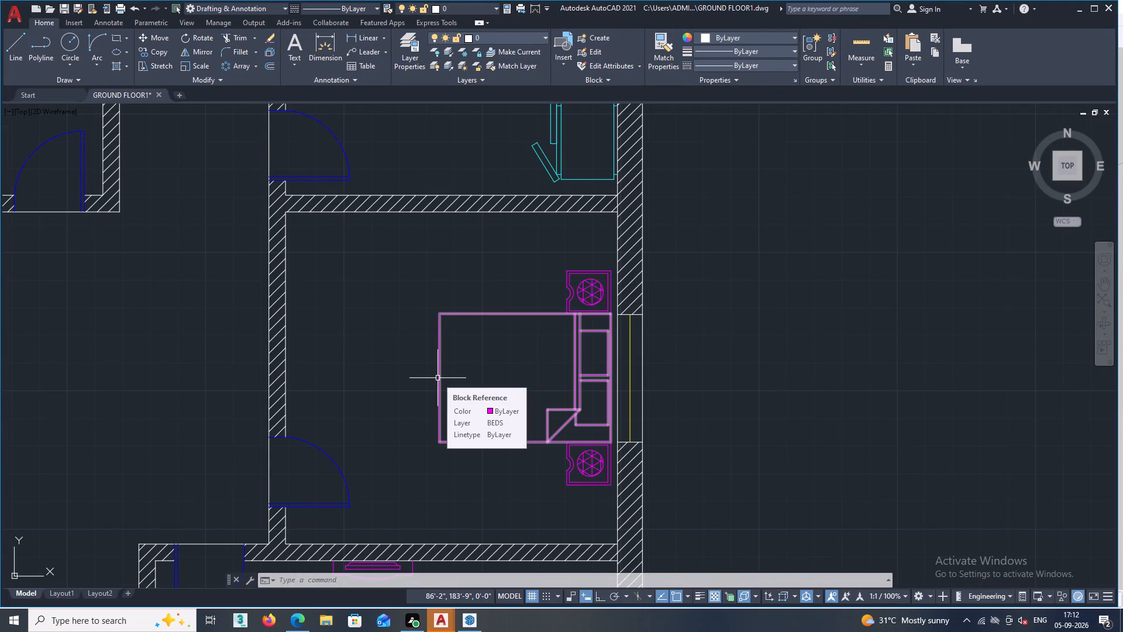
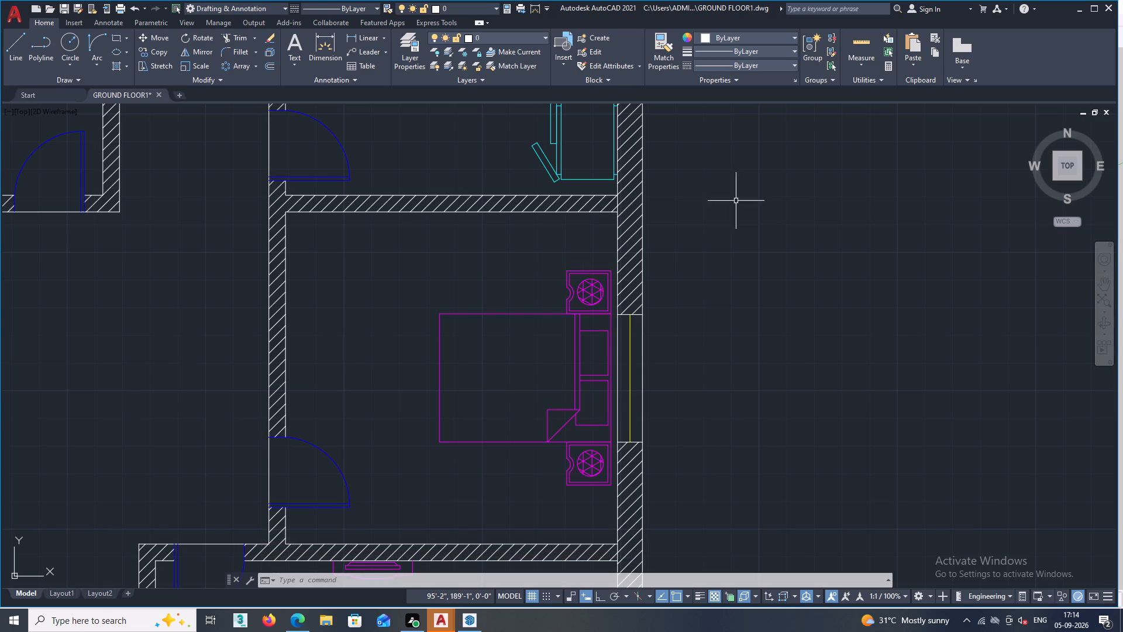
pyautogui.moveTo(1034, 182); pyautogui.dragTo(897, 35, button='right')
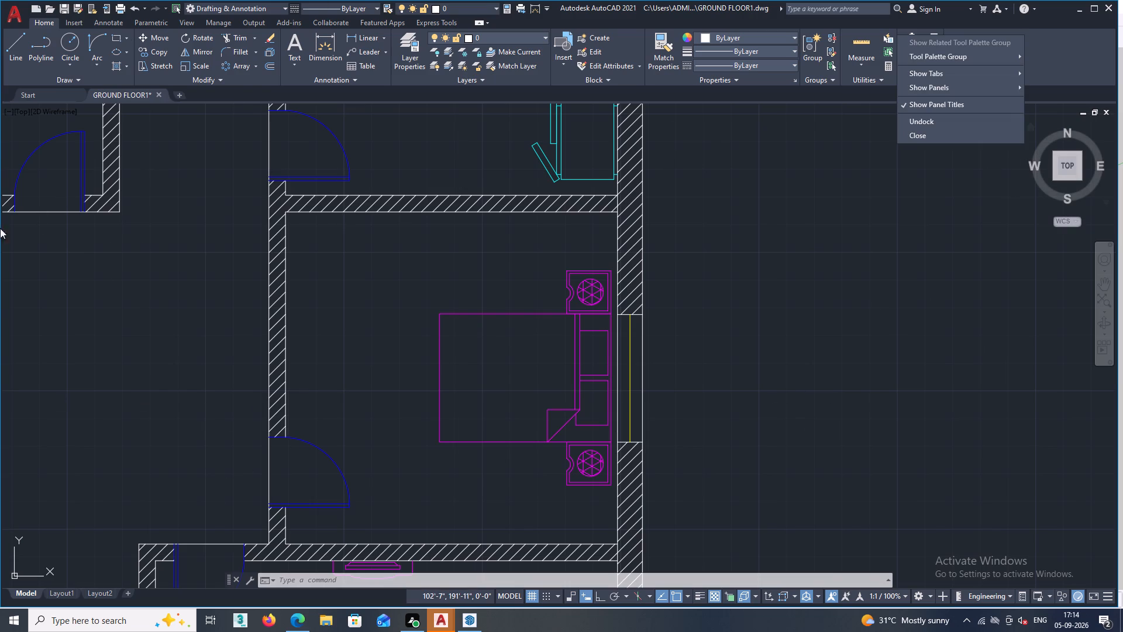
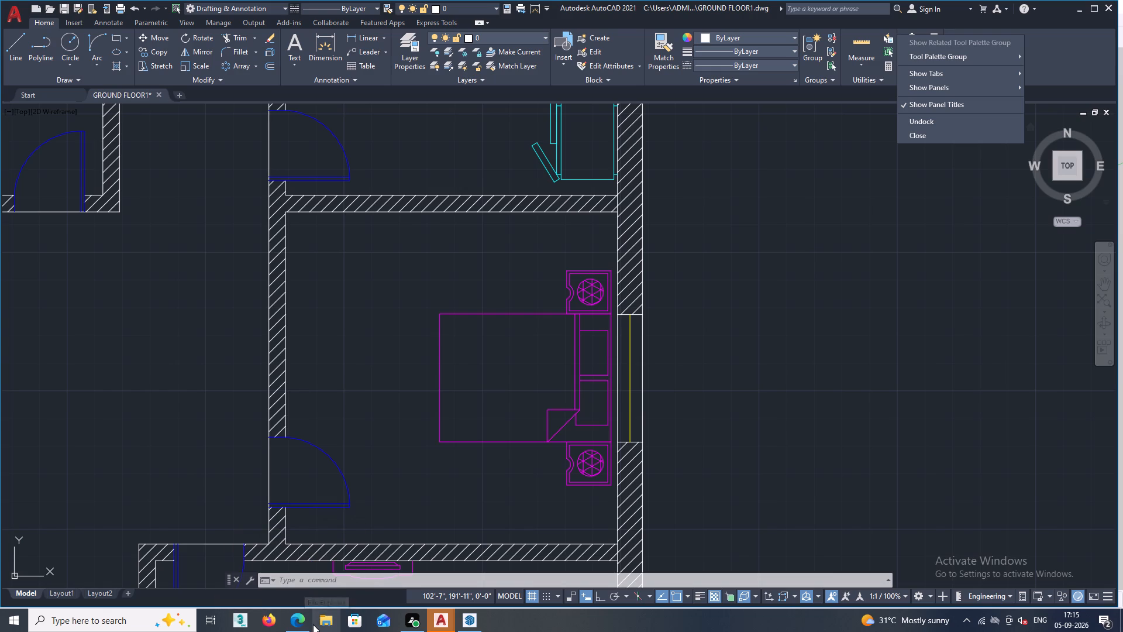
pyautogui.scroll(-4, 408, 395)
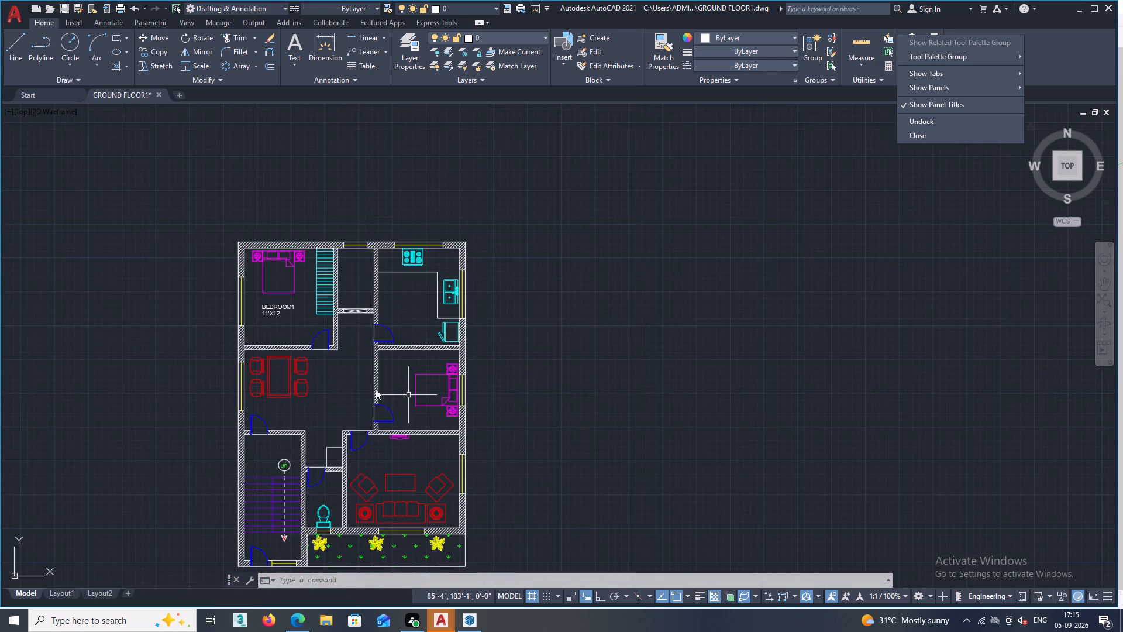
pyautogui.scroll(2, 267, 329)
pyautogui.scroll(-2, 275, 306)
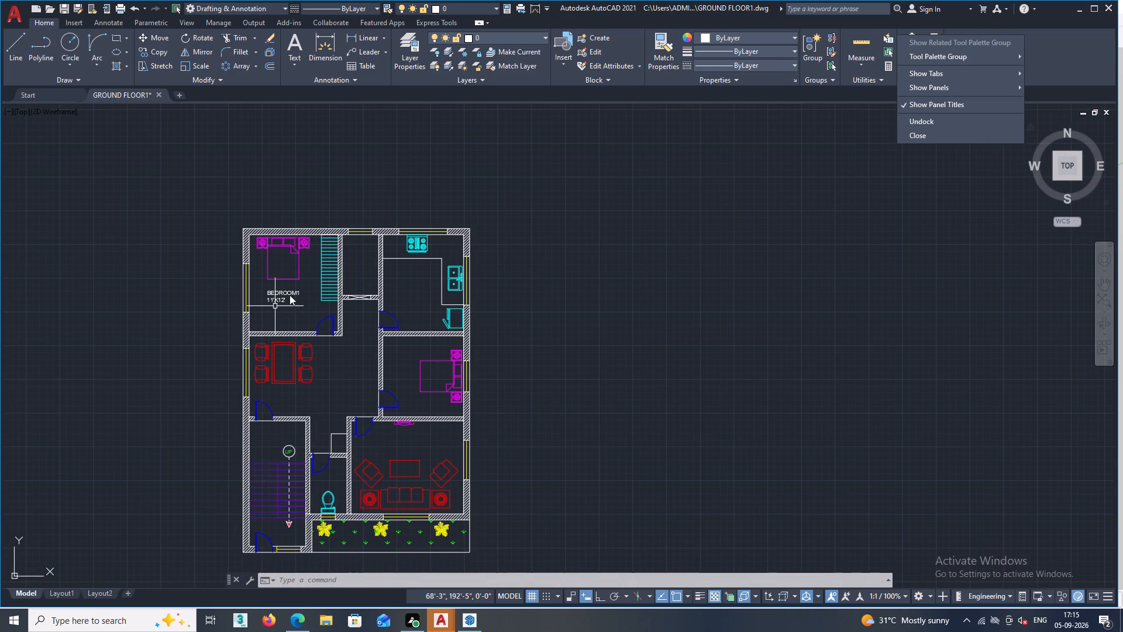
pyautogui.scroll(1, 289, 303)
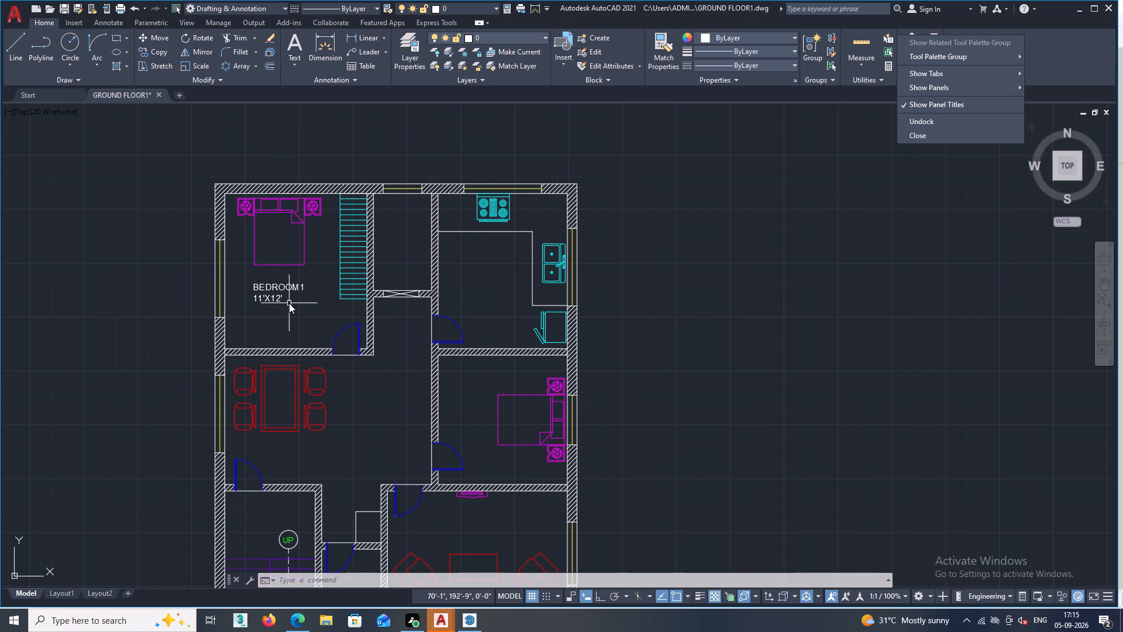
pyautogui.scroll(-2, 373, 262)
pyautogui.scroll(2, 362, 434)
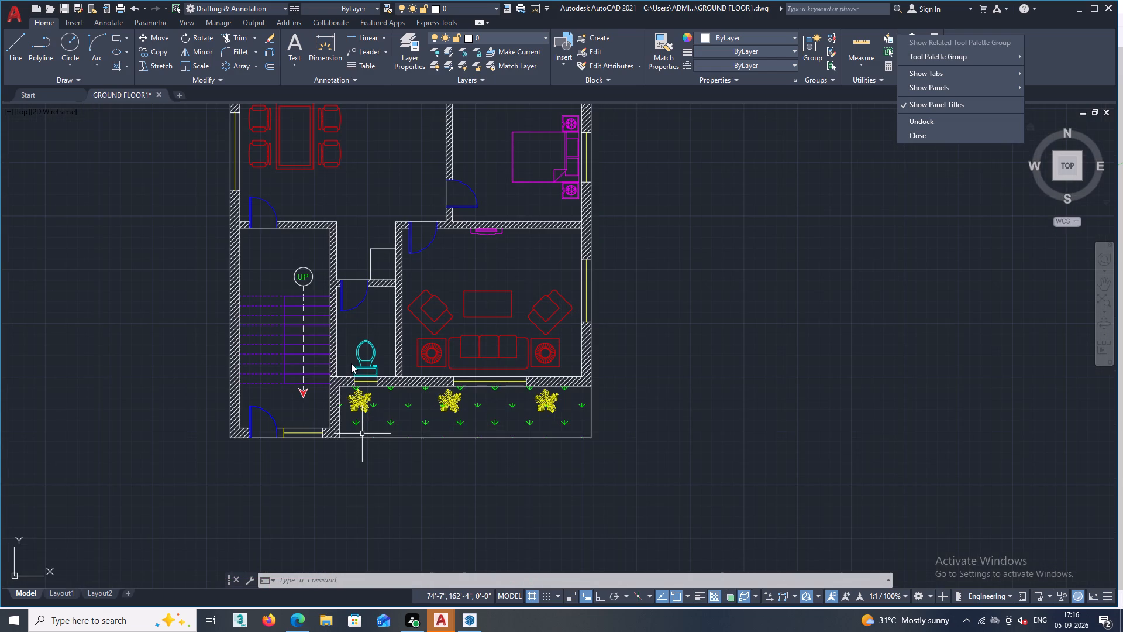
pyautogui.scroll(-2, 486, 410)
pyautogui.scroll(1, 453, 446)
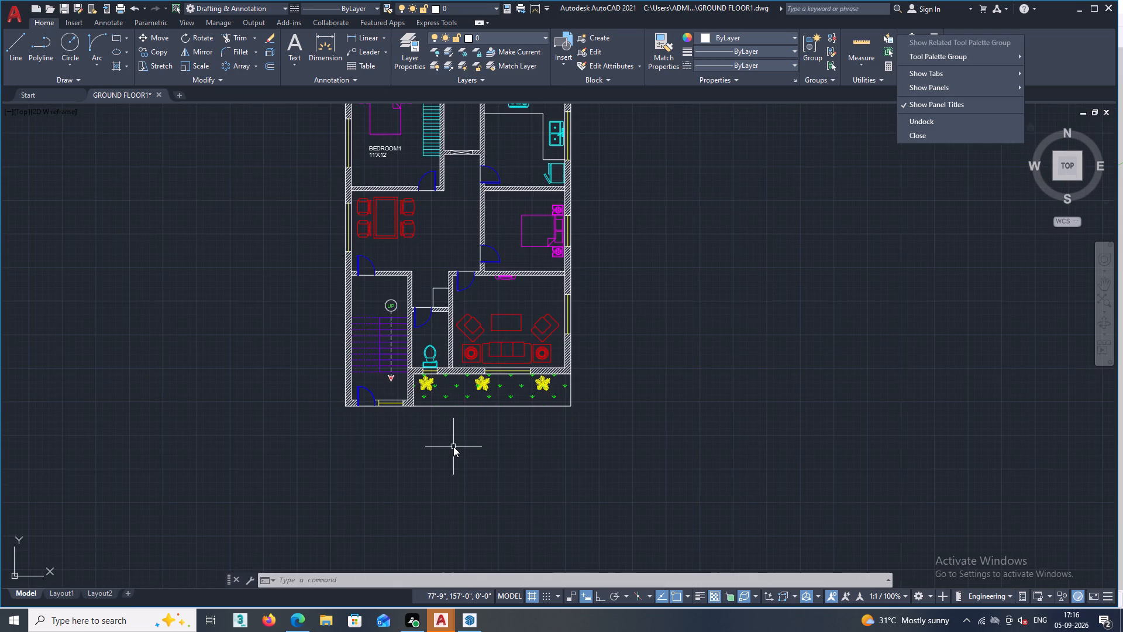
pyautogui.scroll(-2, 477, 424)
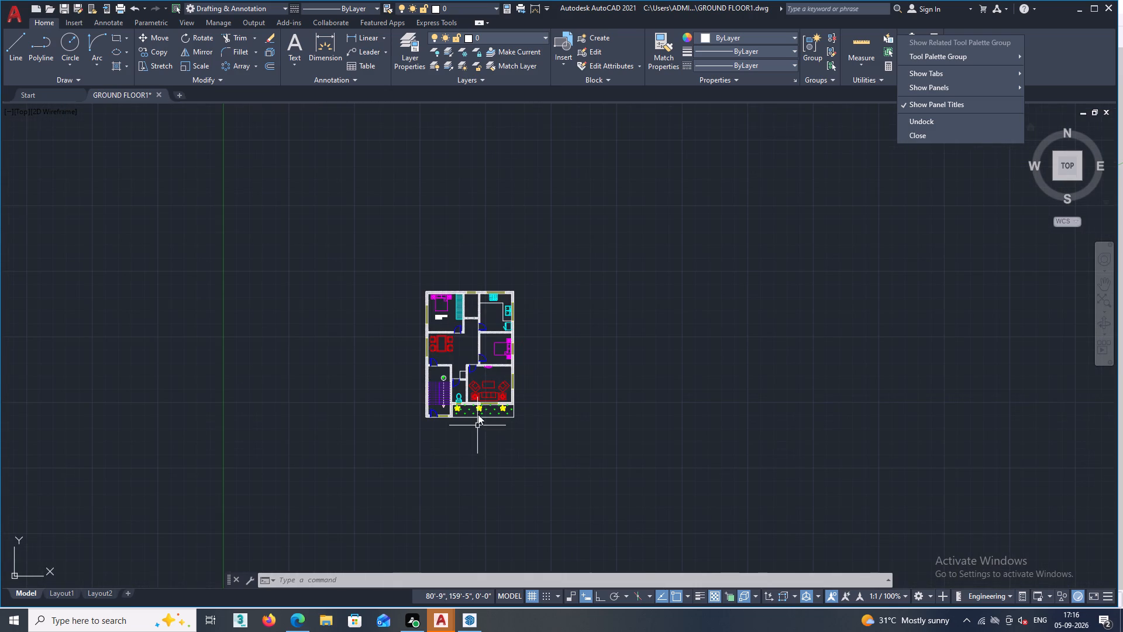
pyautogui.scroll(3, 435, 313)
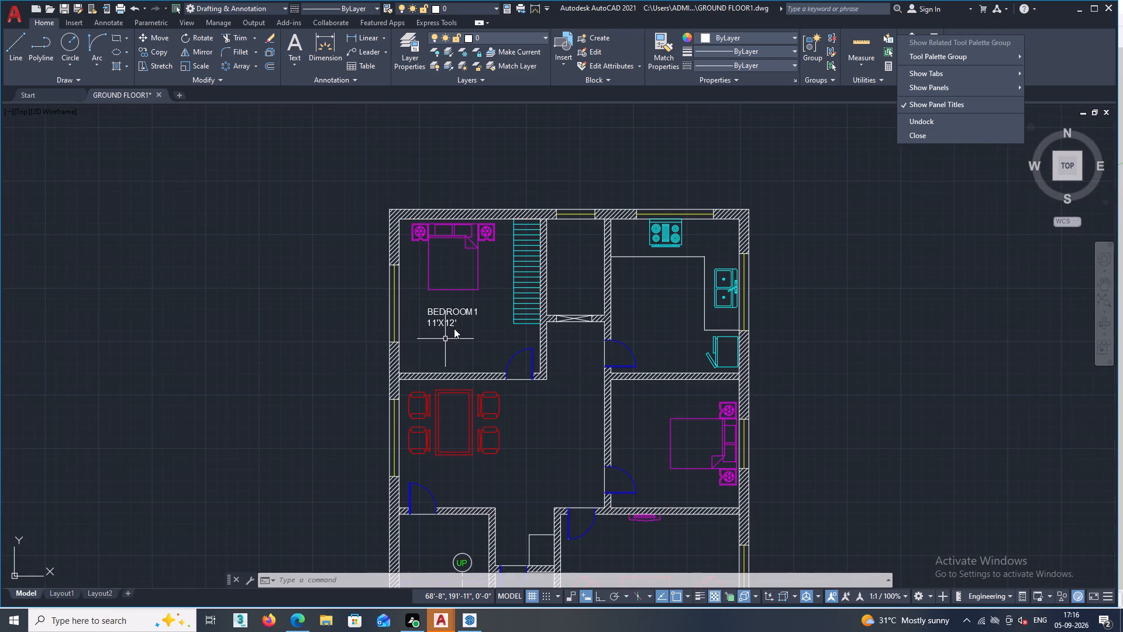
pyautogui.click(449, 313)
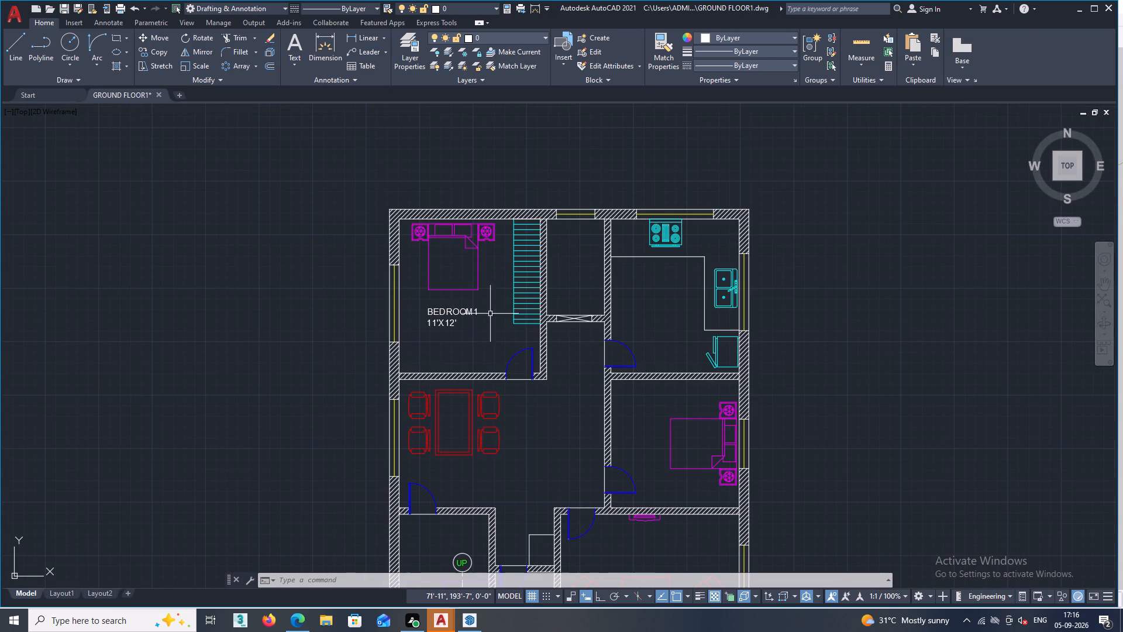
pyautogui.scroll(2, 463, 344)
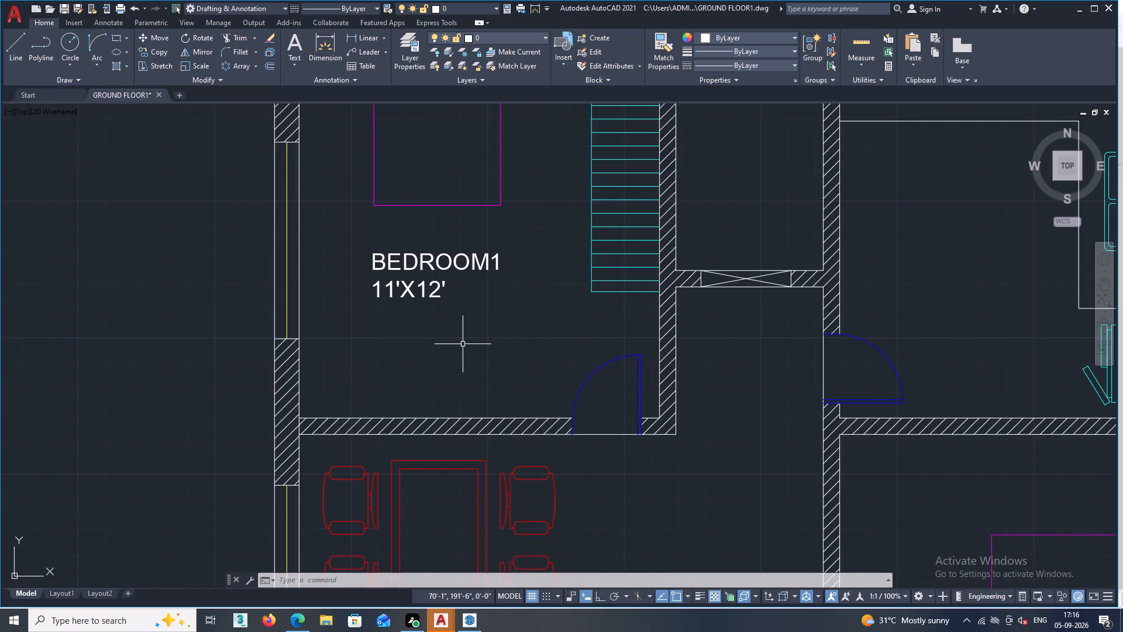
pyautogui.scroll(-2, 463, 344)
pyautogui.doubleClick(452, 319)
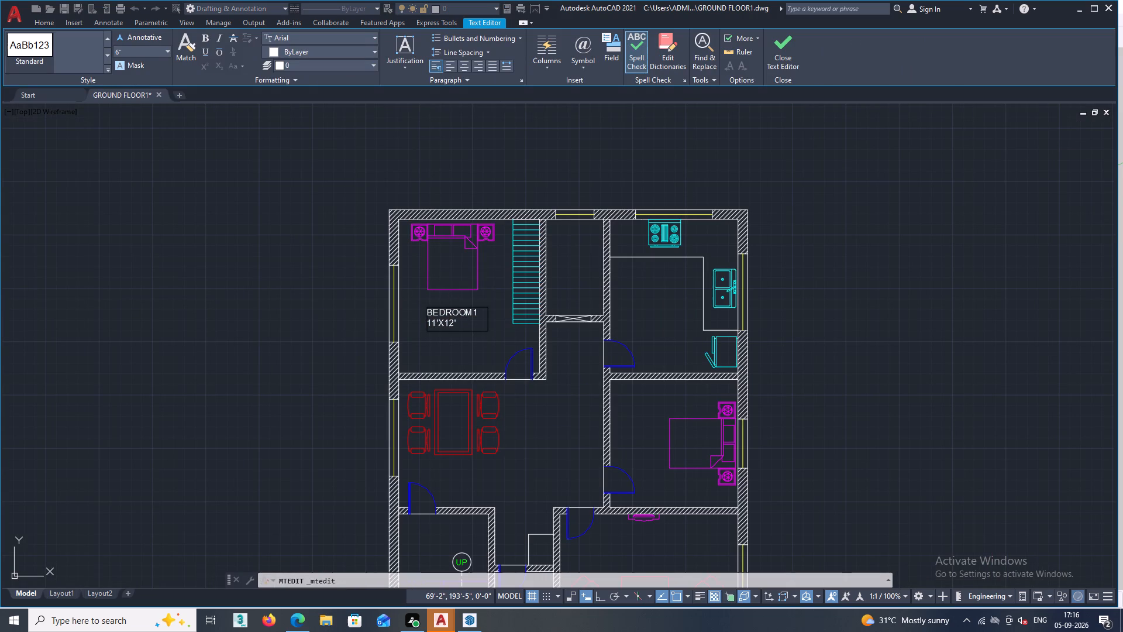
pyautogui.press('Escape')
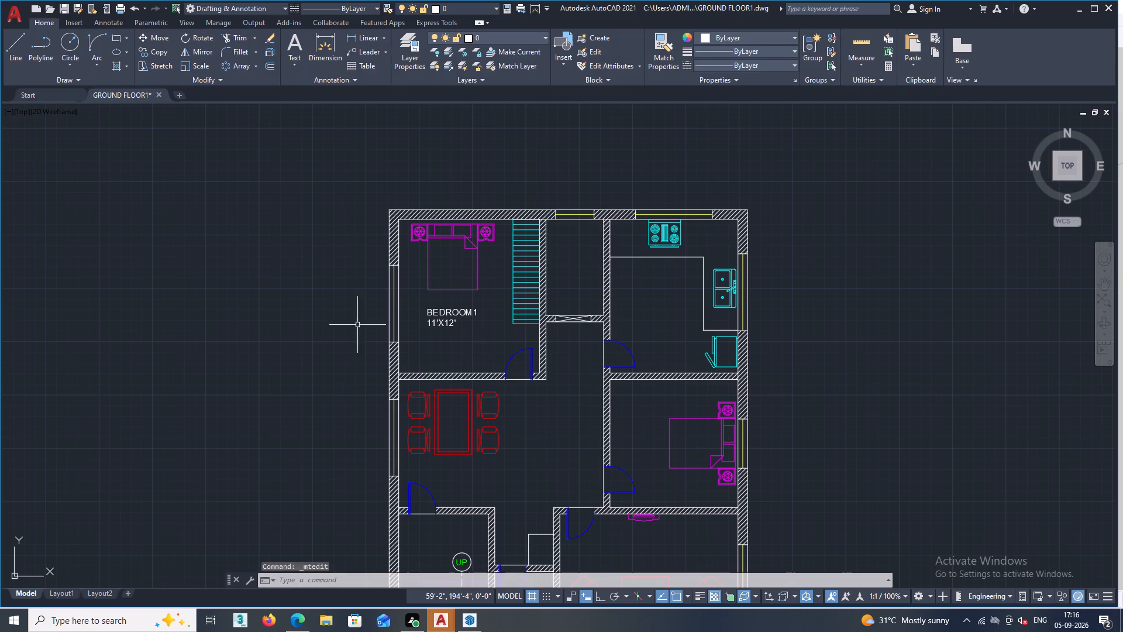
# Move the BEDROOM1 11'X12' label about 9" horizontally towards the wardrobe, keeping it below the bed.
pyautogui.scroll(-3, 514, 356)
pyautogui.scroll(2, 502, 394)
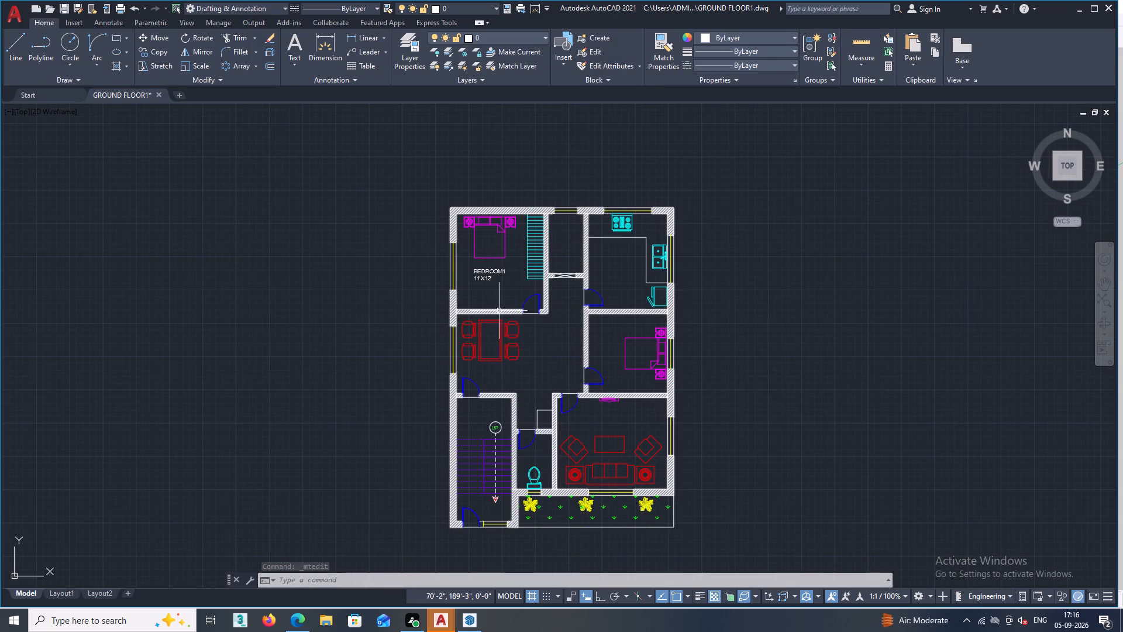
pyautogui.scroll(2, 498, 293)
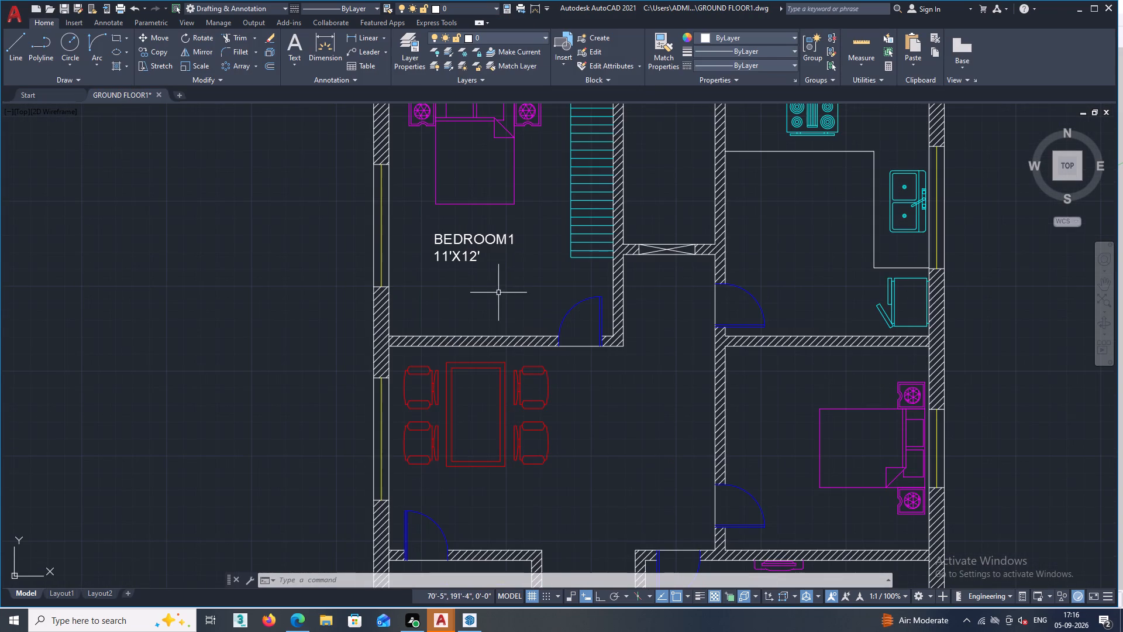
pyautogui.click(526, 225)
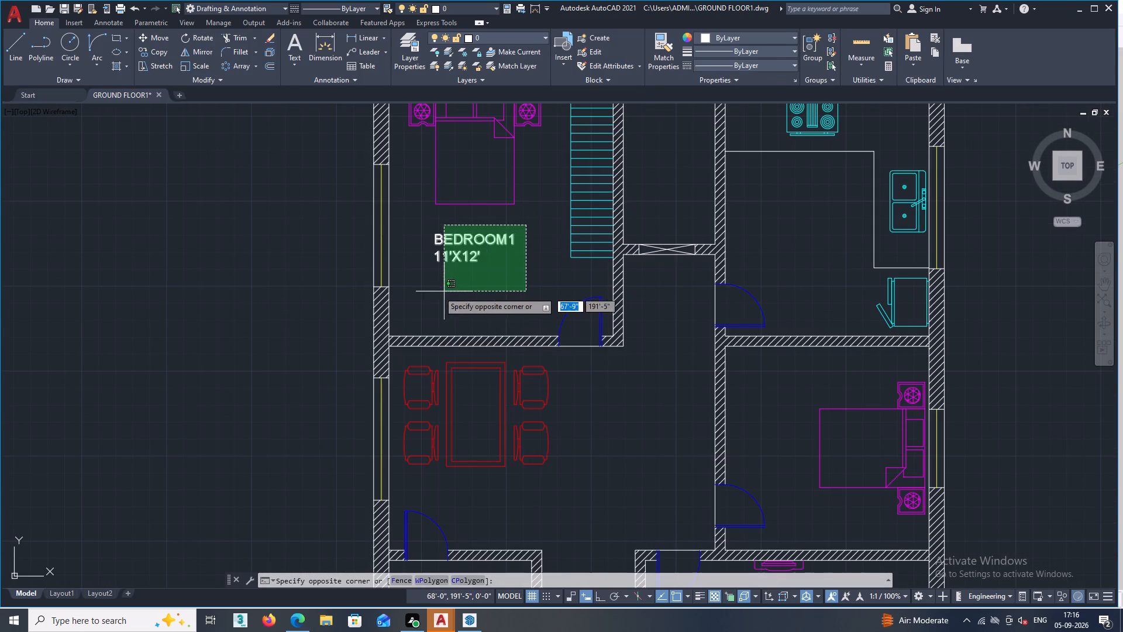
pyautogui.click(418, 284)
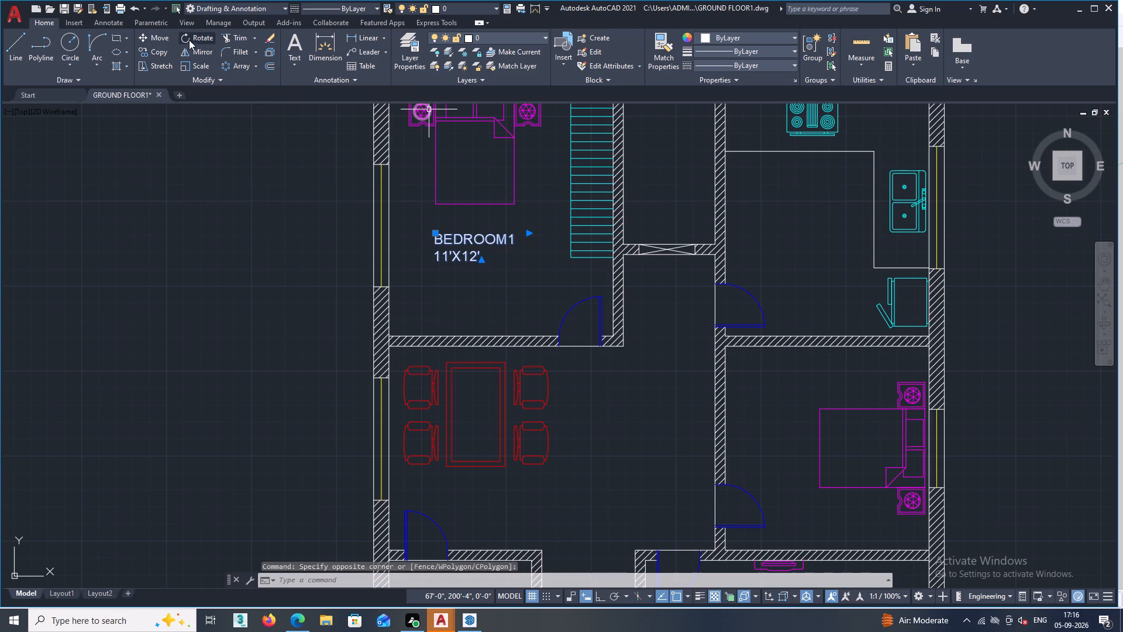
pyautogui.click(160, 39)
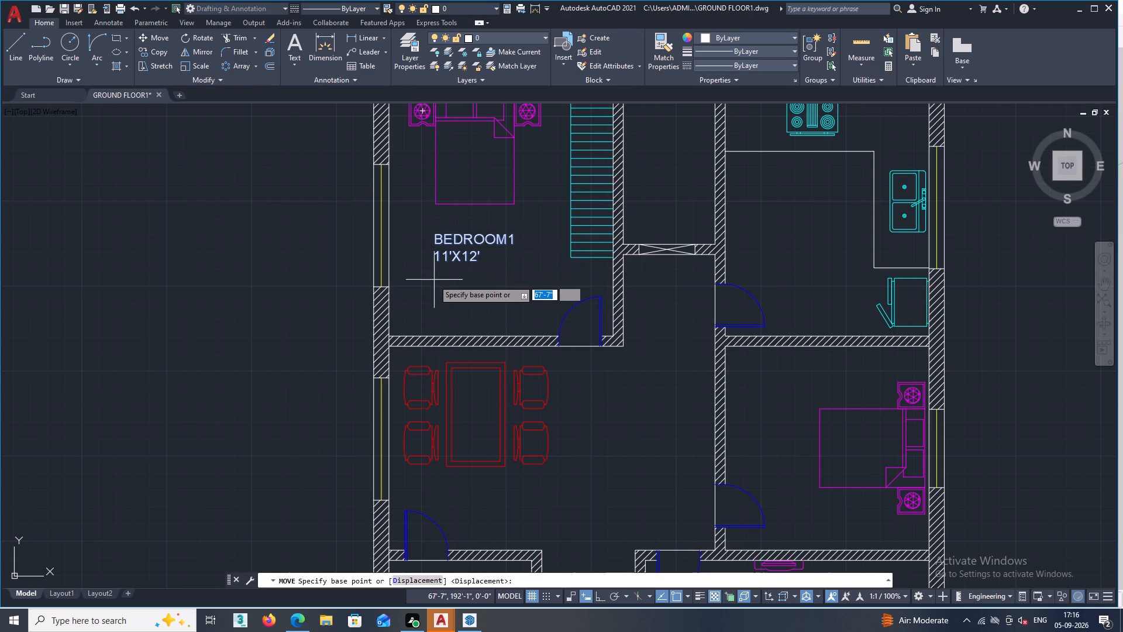
pyautogui.click(435, 232)
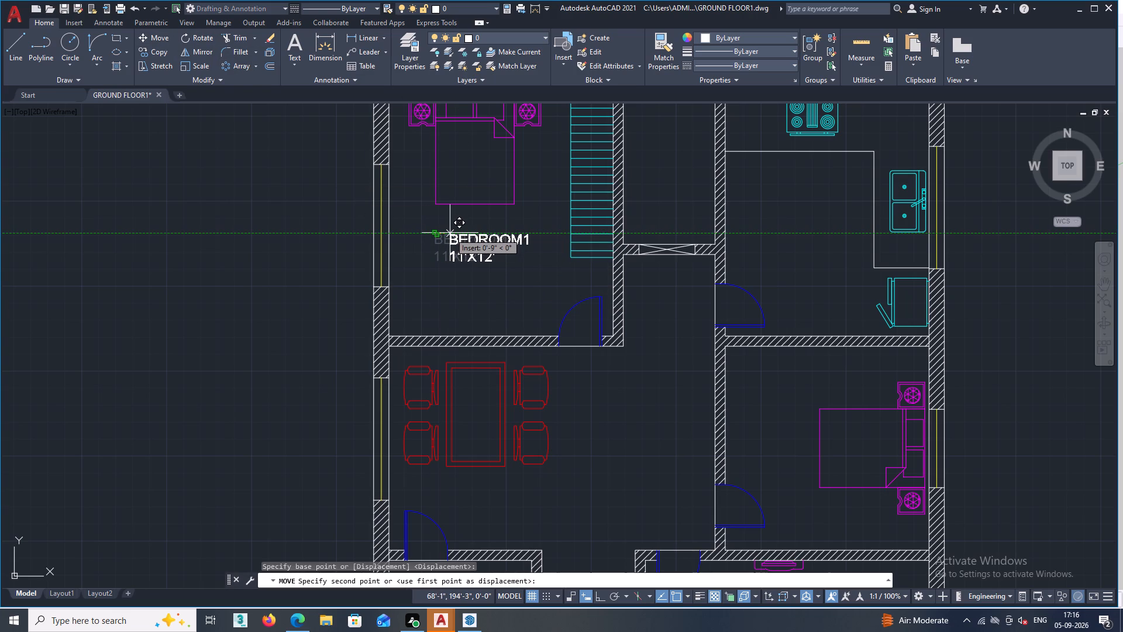
pyautogui.doubleClick(450, 233)
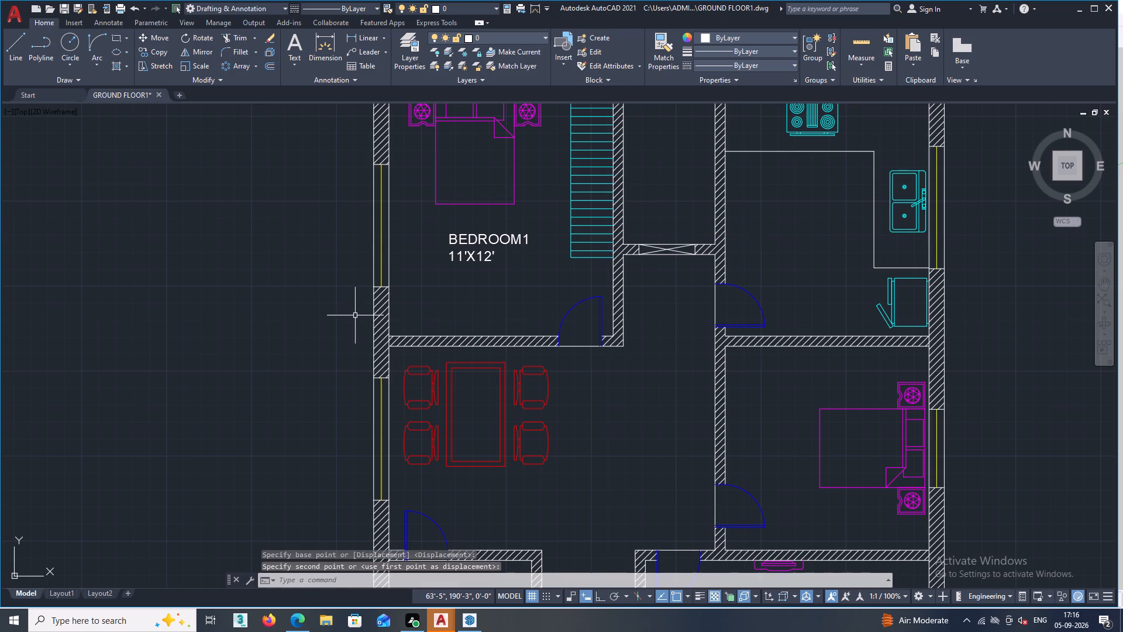
# Copy the BEDROOM1 11'X12' label into the narrow room beside the wardrobe and into the kitchen.
pyautogui.click(508, 242)
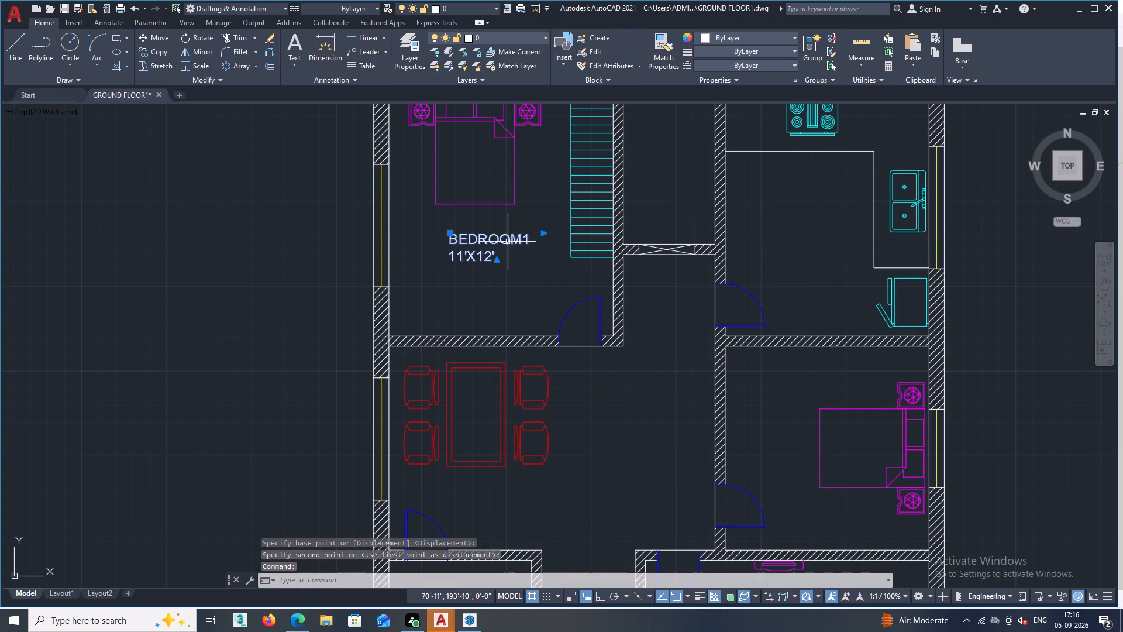
pyautogui.click(149, 52)
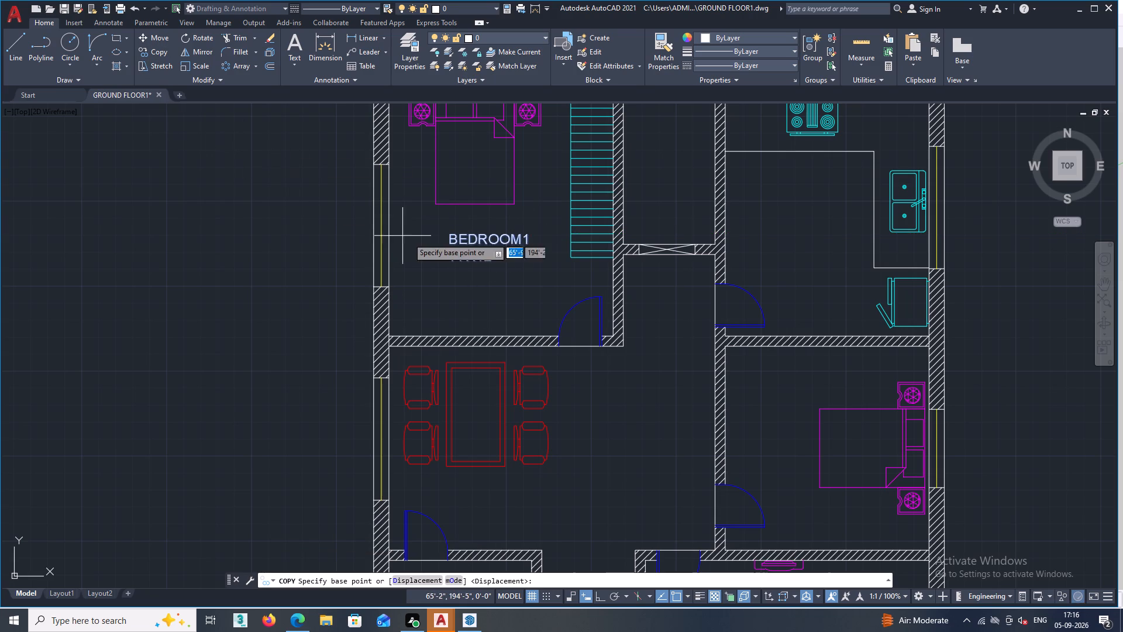
pyautogui.click(450, 235)
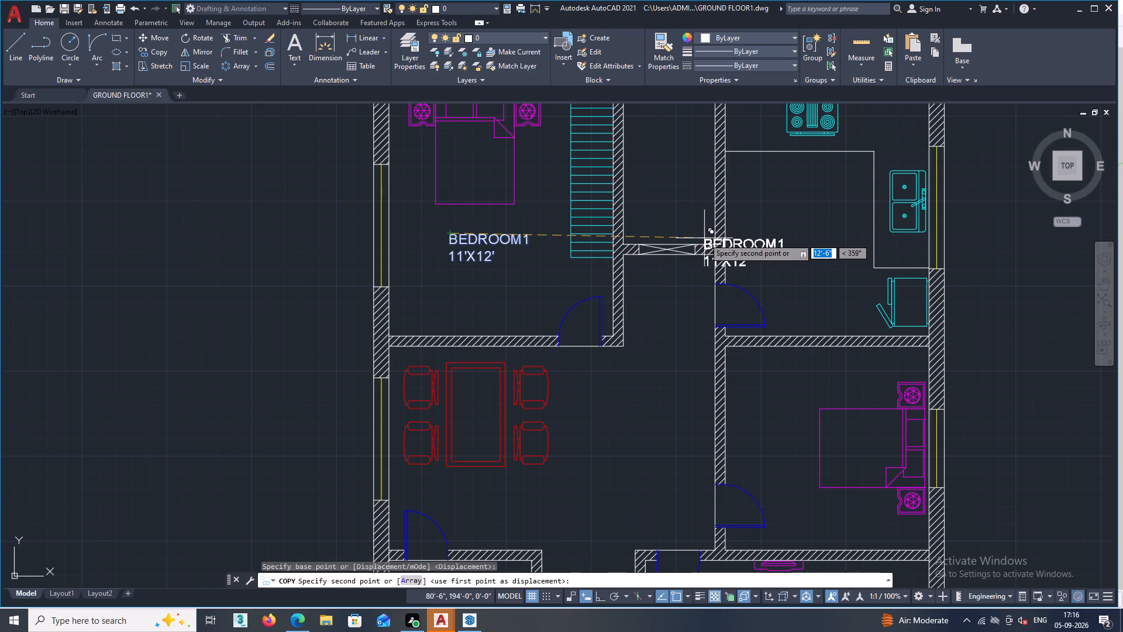
pyautogui.scroll(-2, 681, 269)
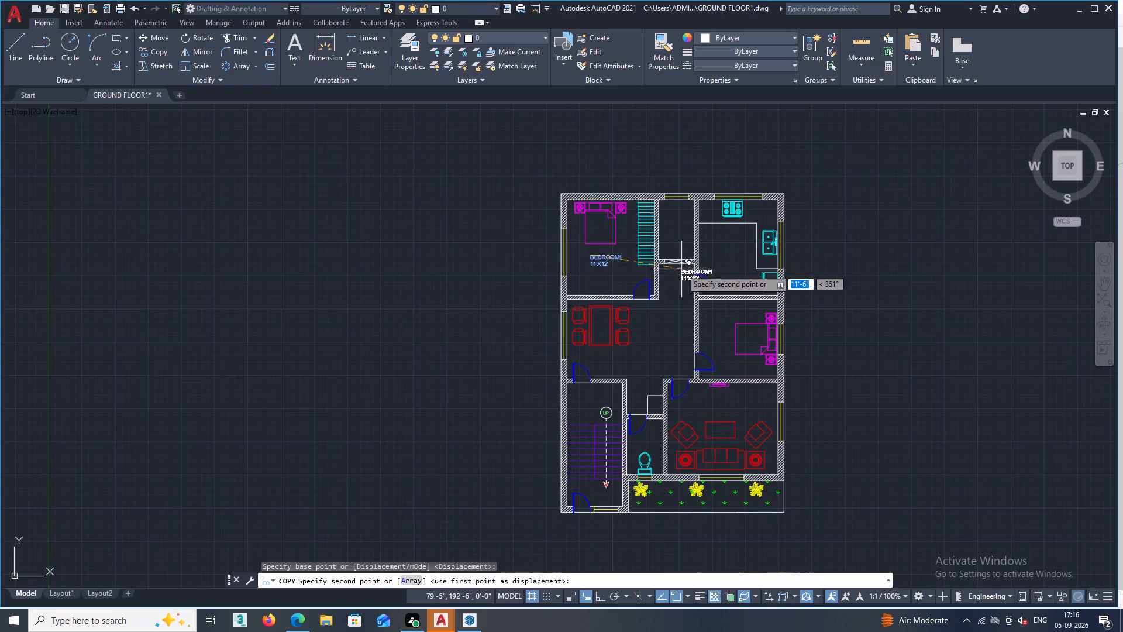
pyautogui.scroll(1, 674, 226)
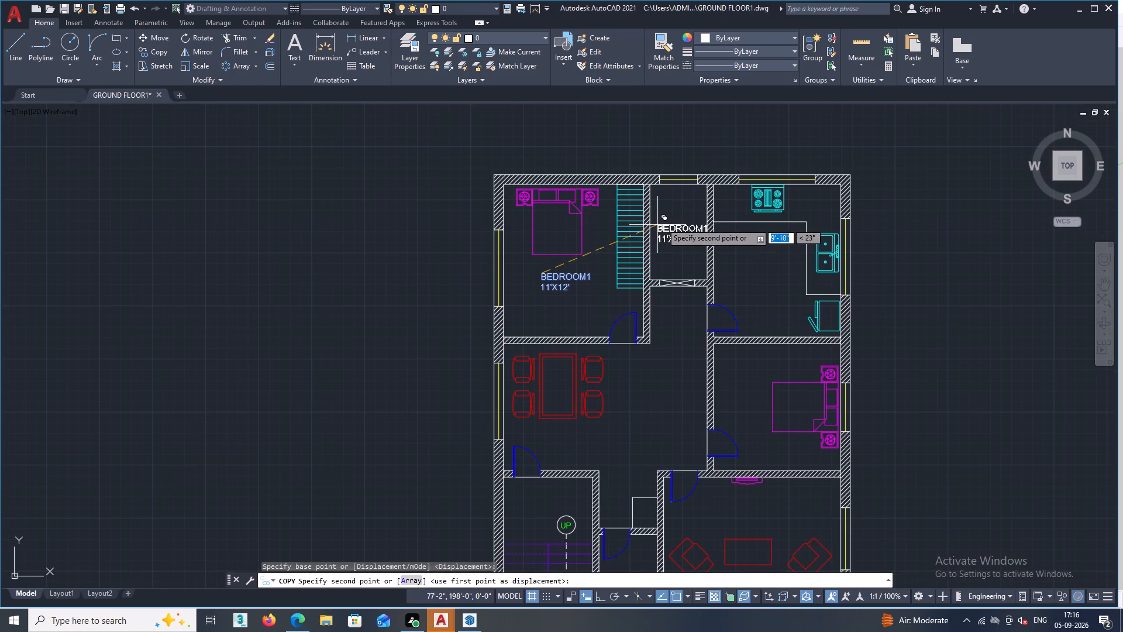
pyautogui.scroll(1, 658, 222)
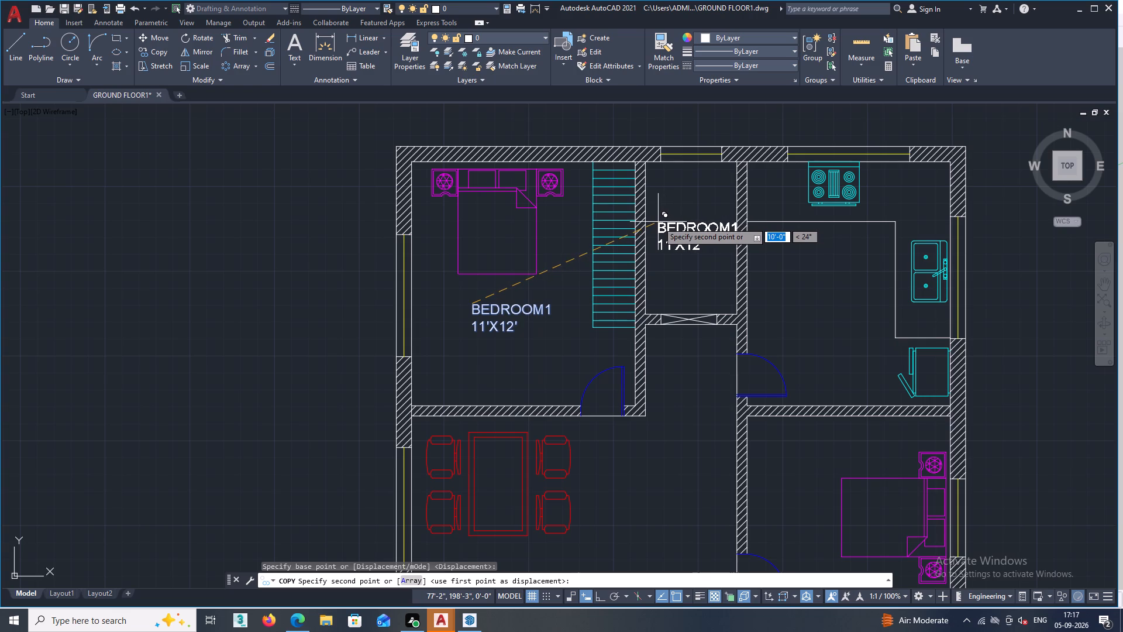
pyautogui.doubleClick(657, 222)
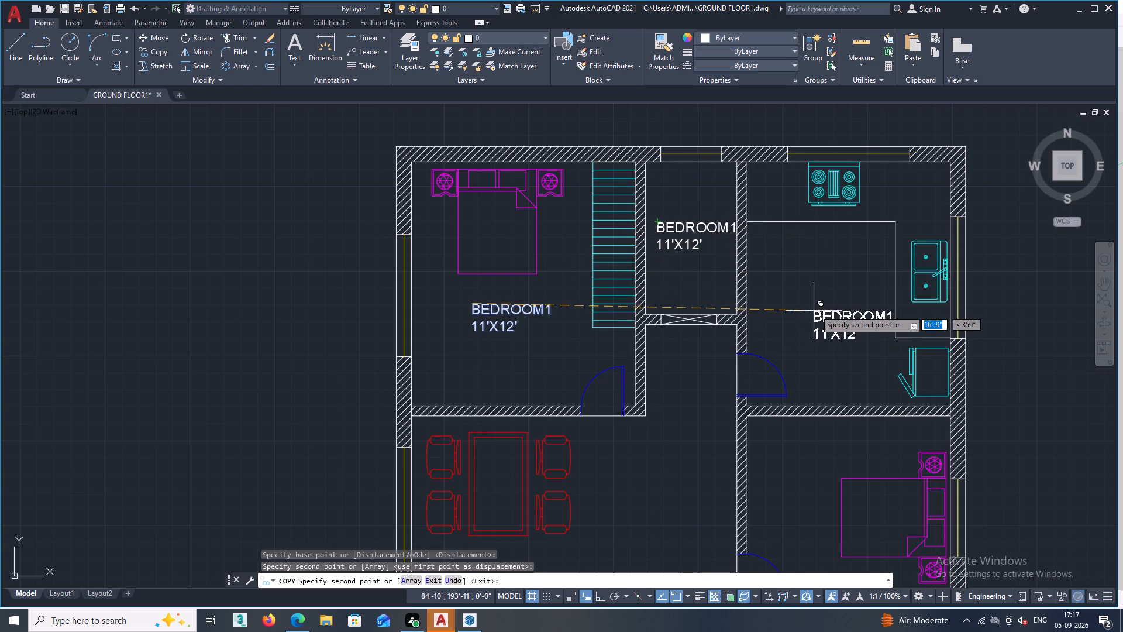
pyautogui.tripleClick(791, 287)
# Place further copies of the label beside the bed in the second bedroom and above the sofa set in the living room.
pyautogui.scroll(-2, 824, 396)
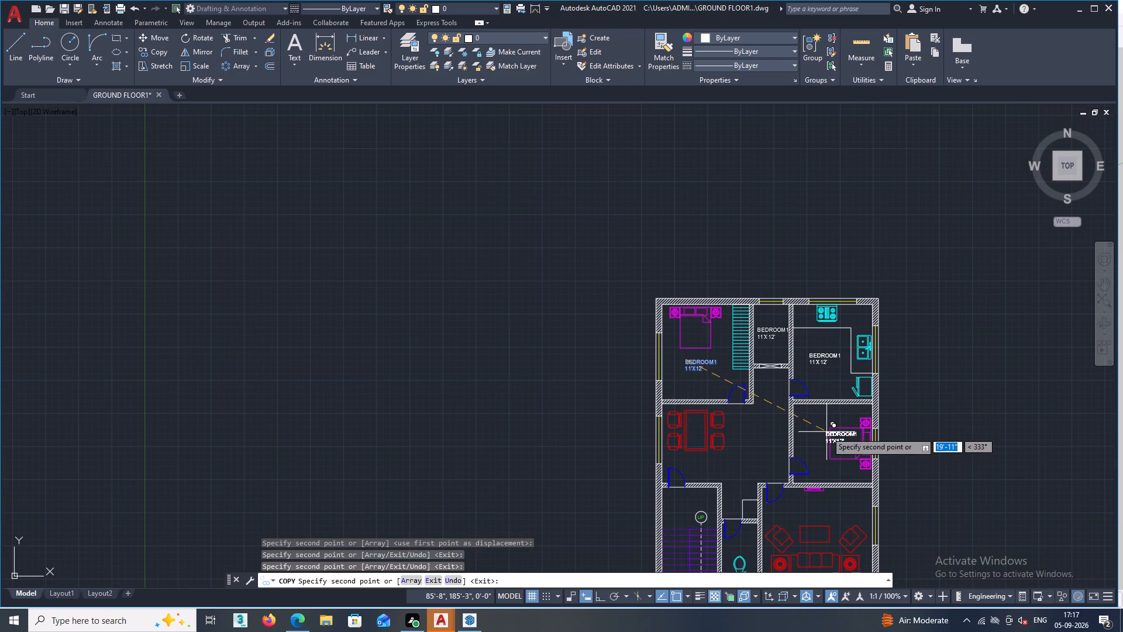
pyautogui.scroll(2, 798, 453)
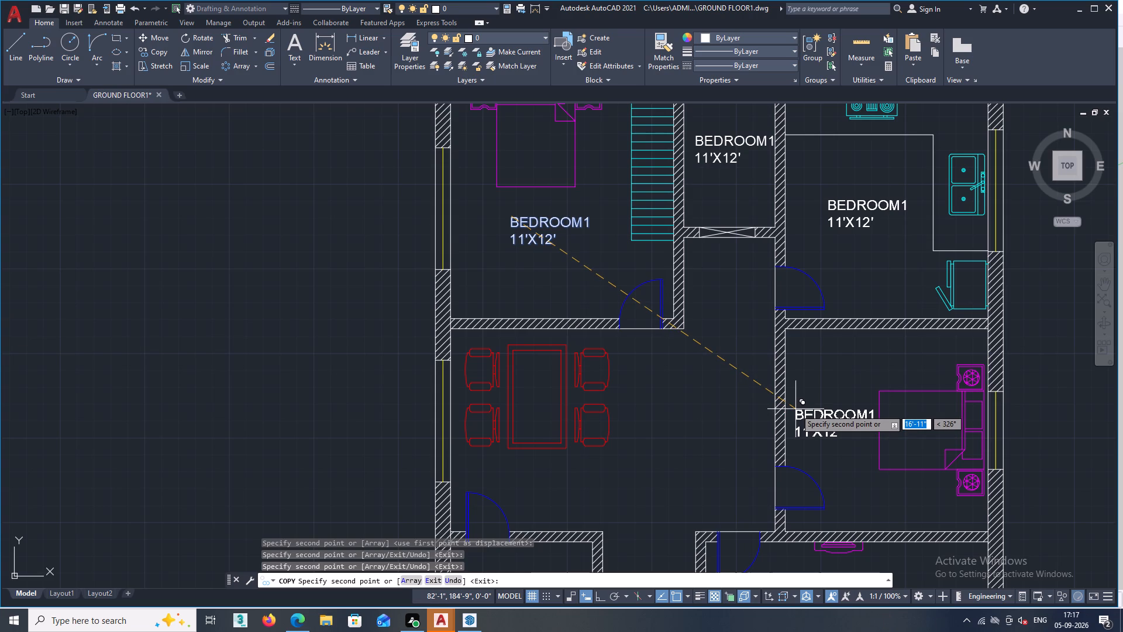
pyautogui.doubleClick(795, 409)
pyautogui.scroll(-2, 862, 462)
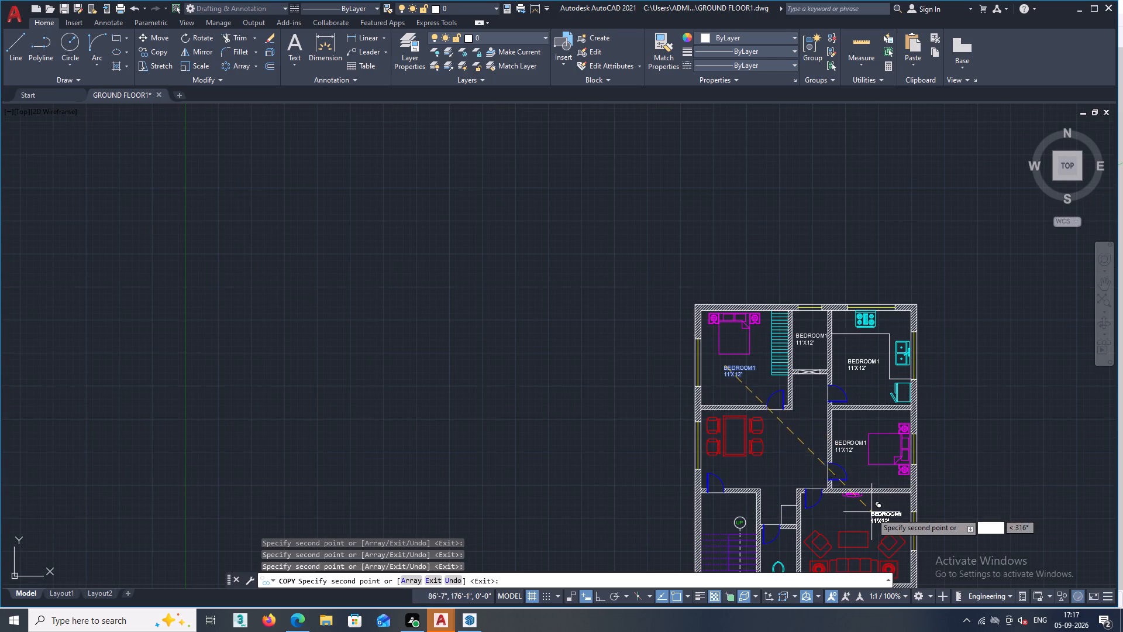
pyautogui.scroll(3, 849, 526)
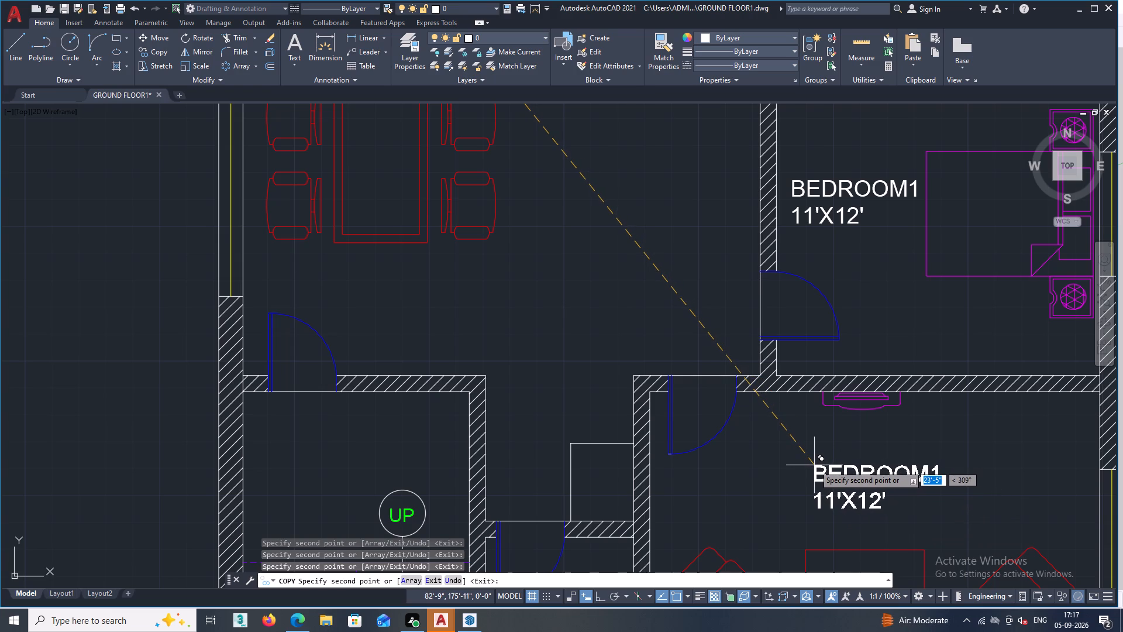
pyautogui.click(814, 465)
# Place further copies of the label in the toilet above the WC and in the staircase room above the UP marker.
pyautogui.scroll(-3, 773, 502)
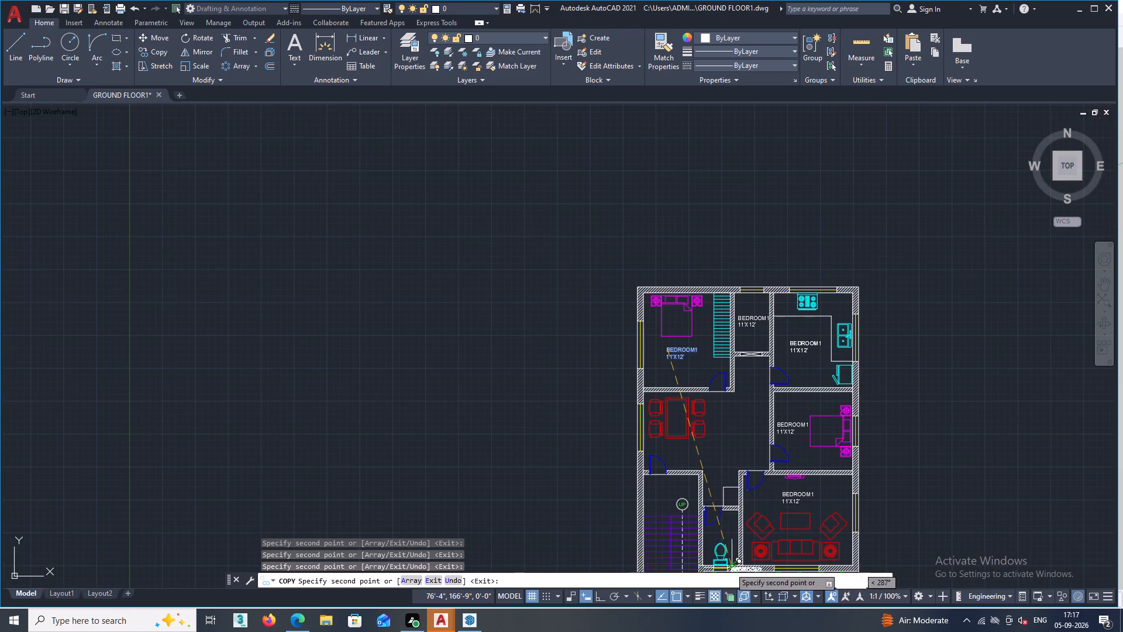
pyautogui.scroll(2, 726, 561)
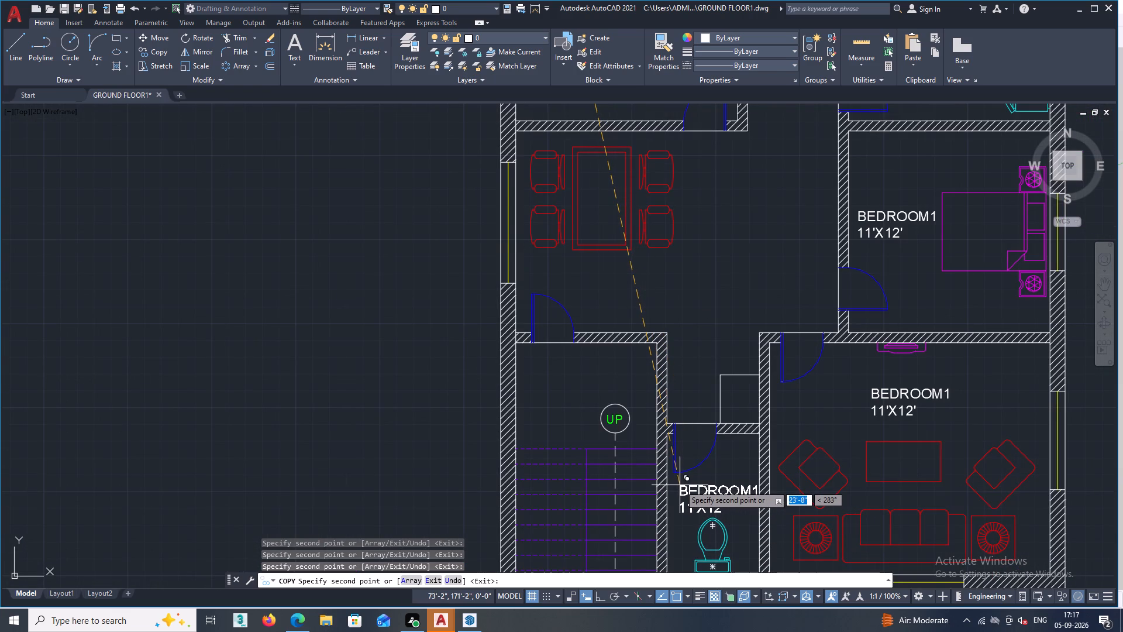
pyautogui.doubleClick(678, 482)
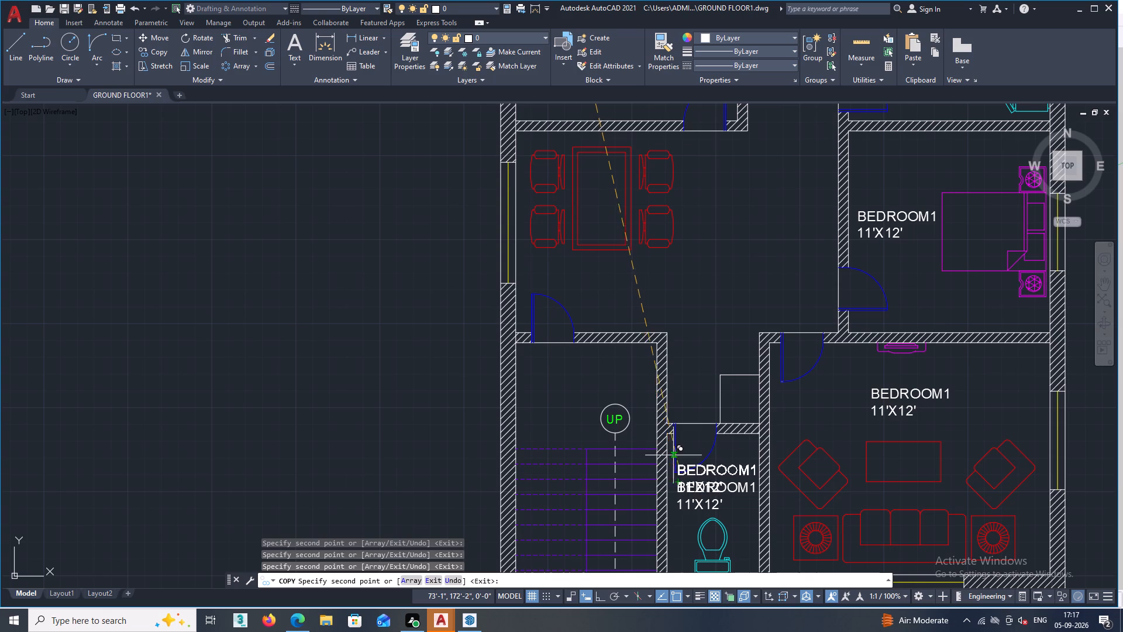
pyautogui.tripleClick(550, 375)
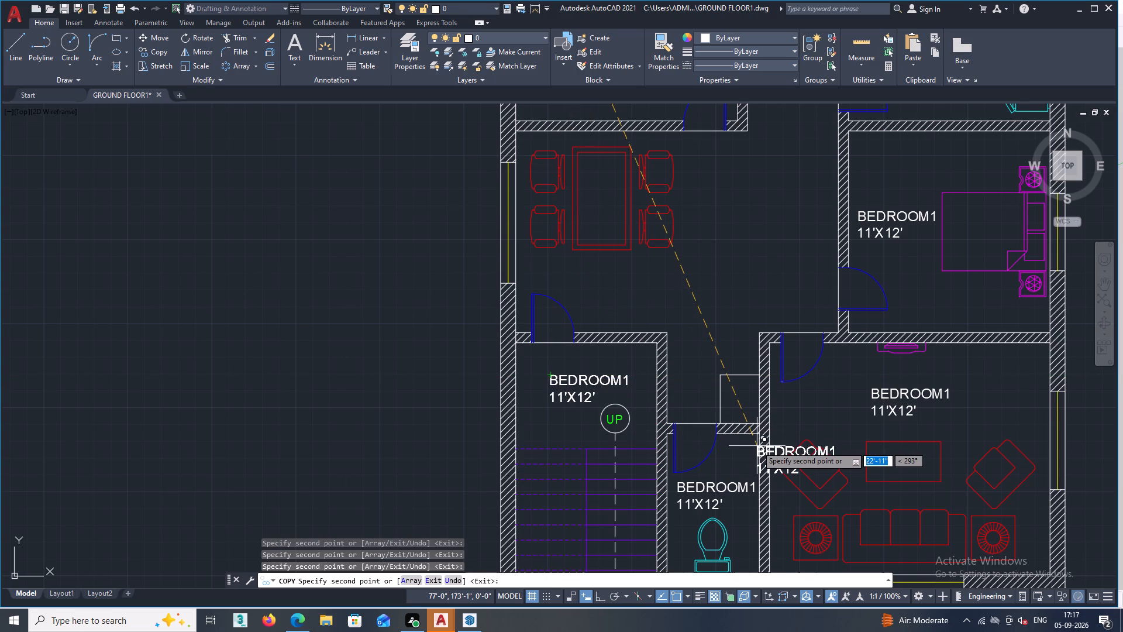
# Place further copies of the BEDROOM1 11'X12' label in the planted strip below the living room and beside the dining table.
pyautogui.scroll(-2, 838, 490)
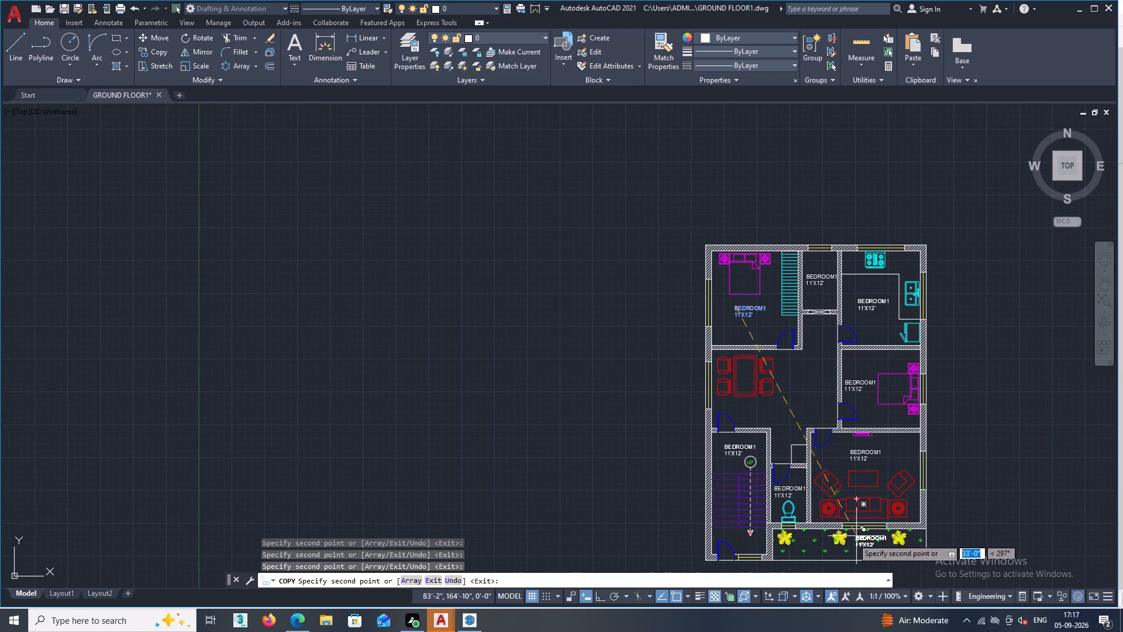
pyautogui.scroll(1, 853, 540)
pyautogui.scroll(-1, 853, 540)
pyautogui.moveTo(852, 540); pyautogui.dragTo(815, 468, button='middle')
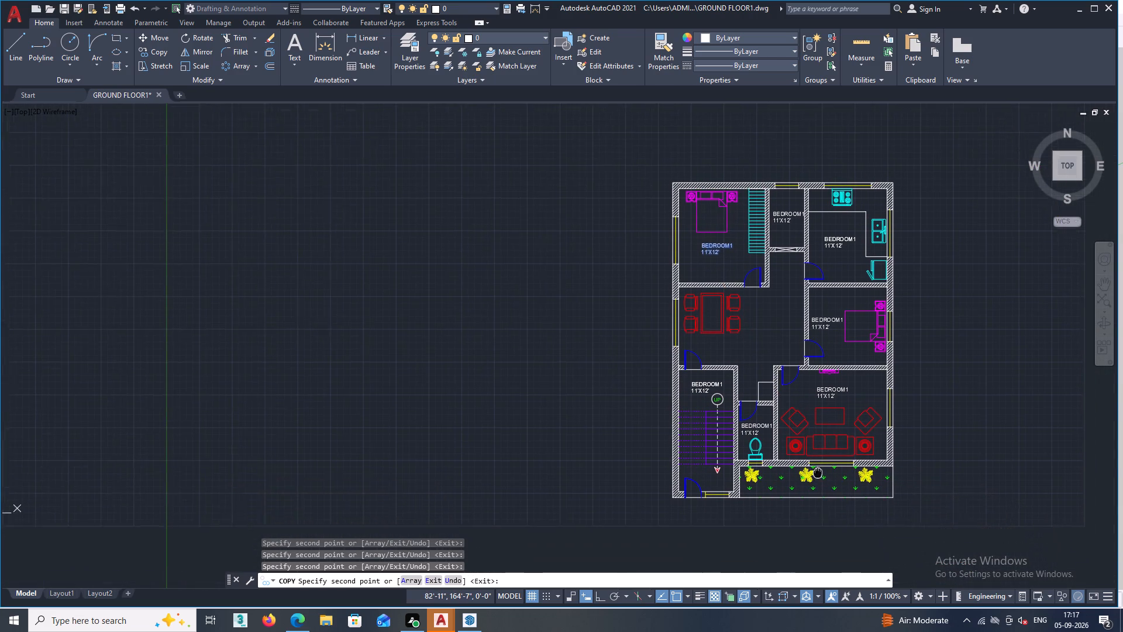
pyautogui.moveTo(815, 468); pyautogui.dragTo(811, 458, button='middle')
pyautogui.scroll(1, 807, 493)
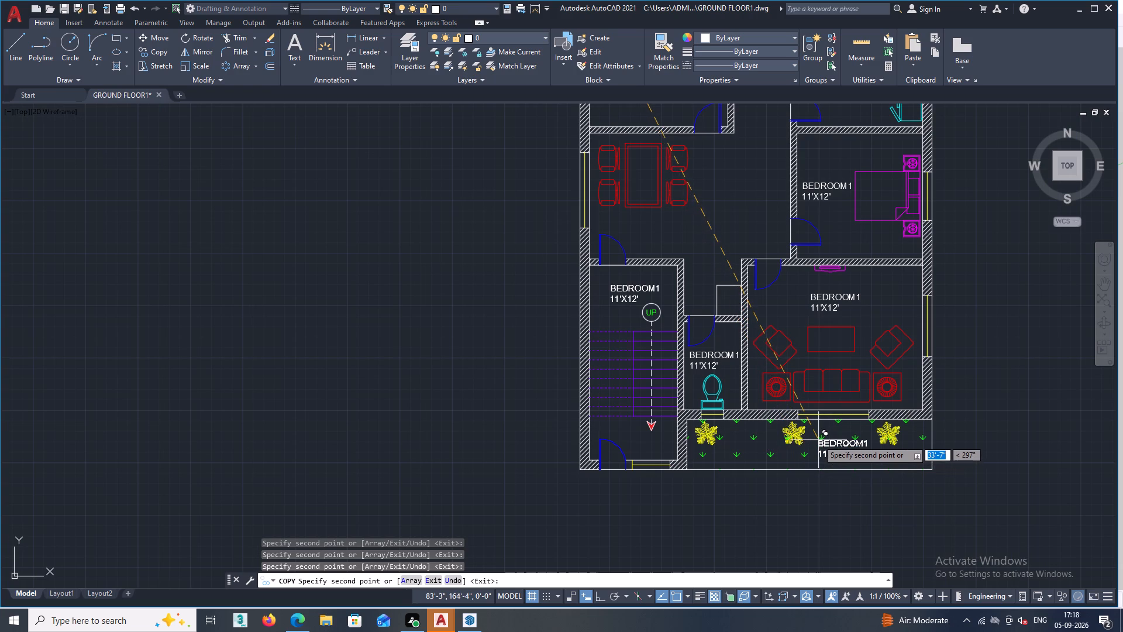
pyautogui.doubleClick(817, 447)
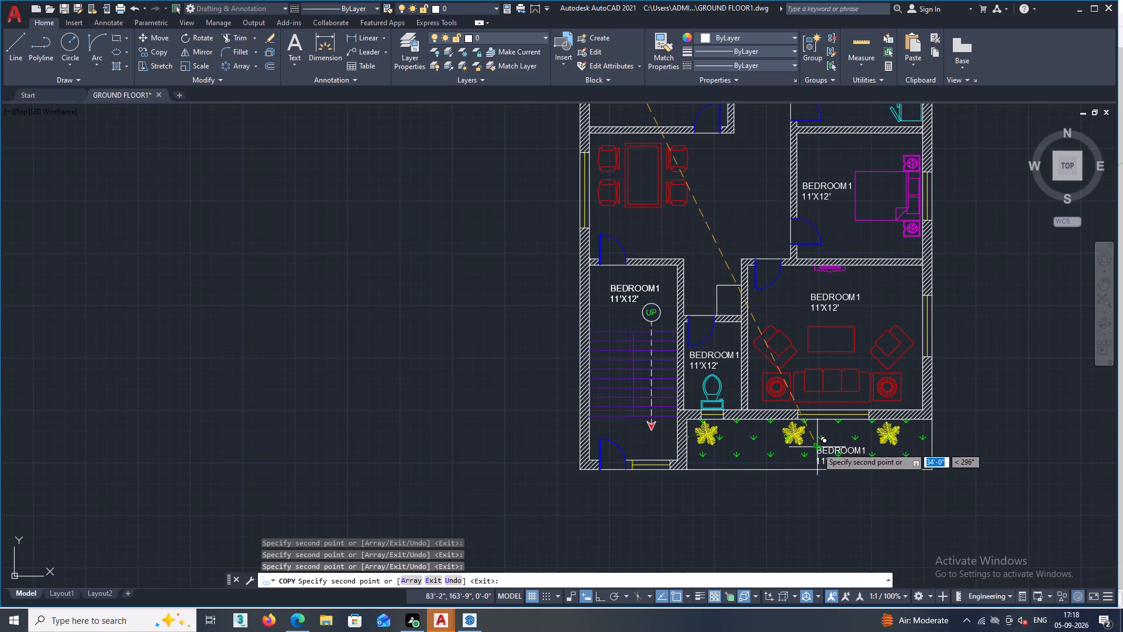
pyautogui.scroll(-1, 897, 381)
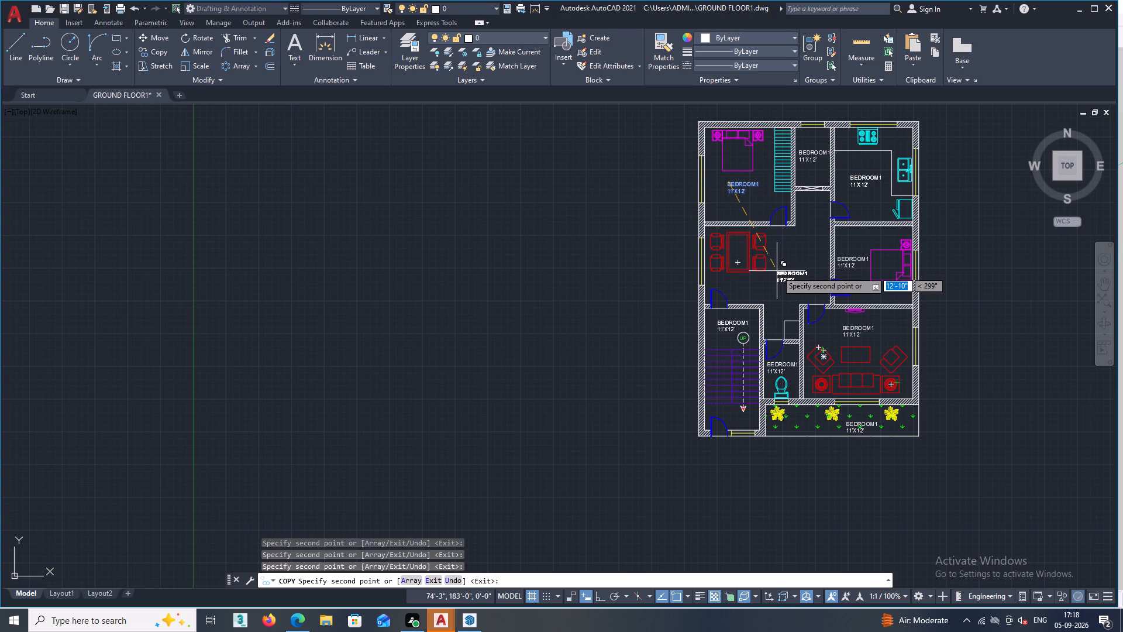
pyautogui.scroll(1, 781, 272)
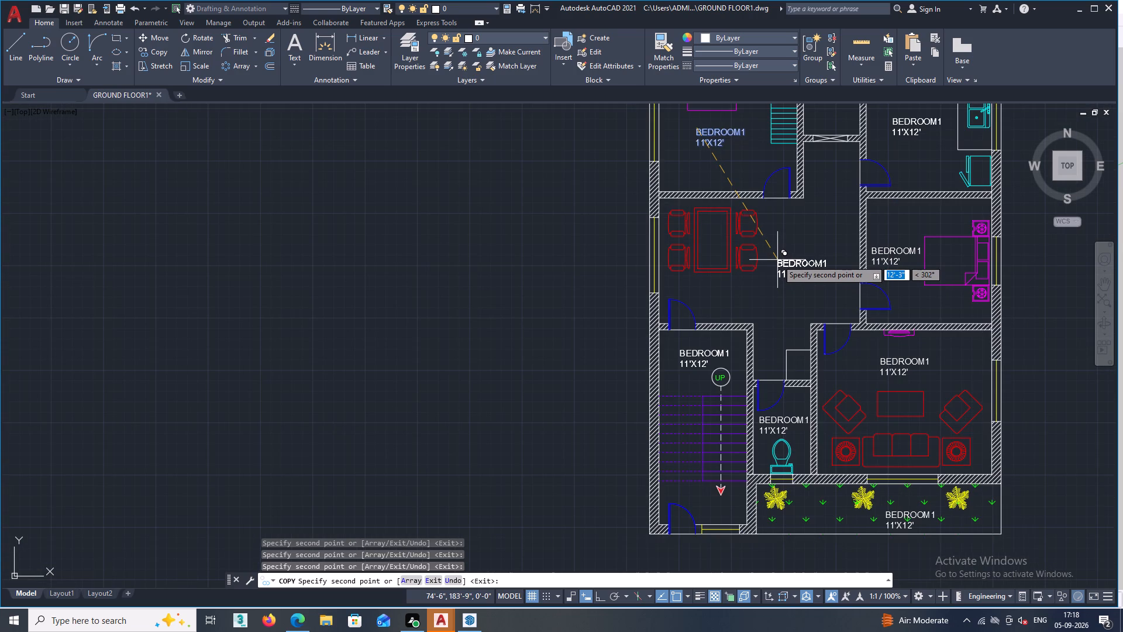
pyautogui.doubleClick(777, 260)
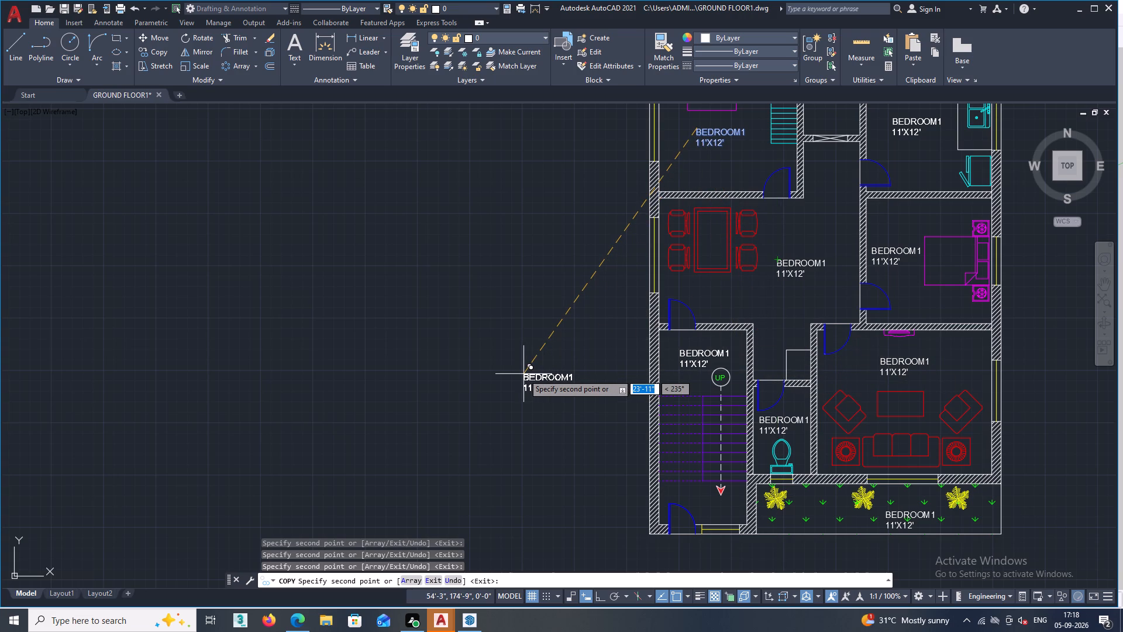
# Place one more copy of the label outside the building, beside the first bedroom's window, and finish copying.
pyautogui.scroll(-2, 523, 374)
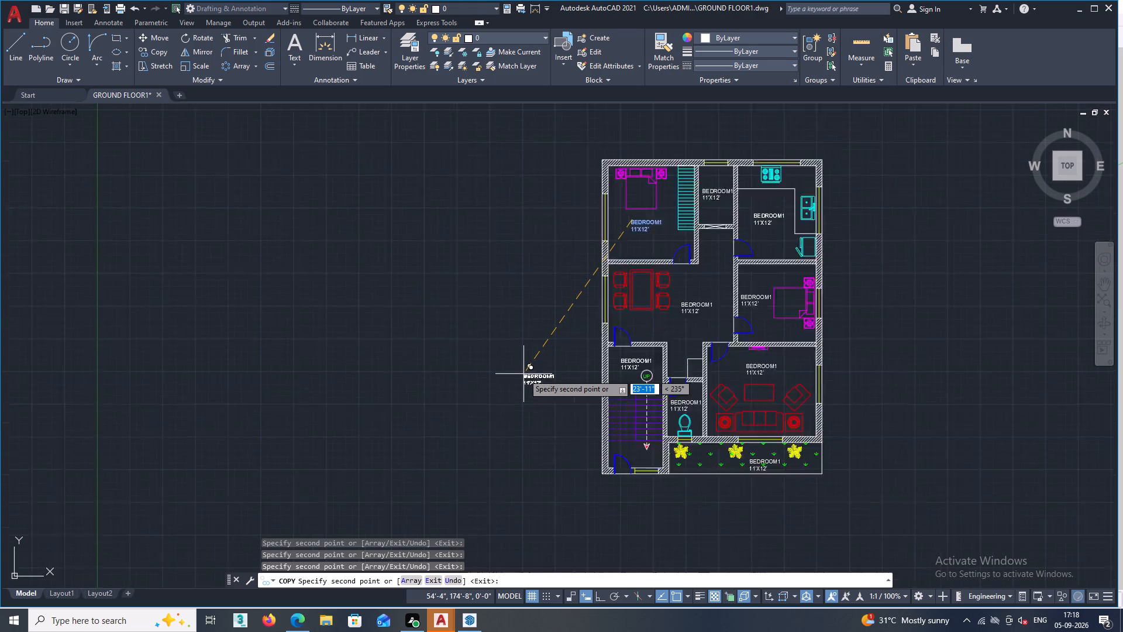
pyautogui.scroll(2, 523, 374)
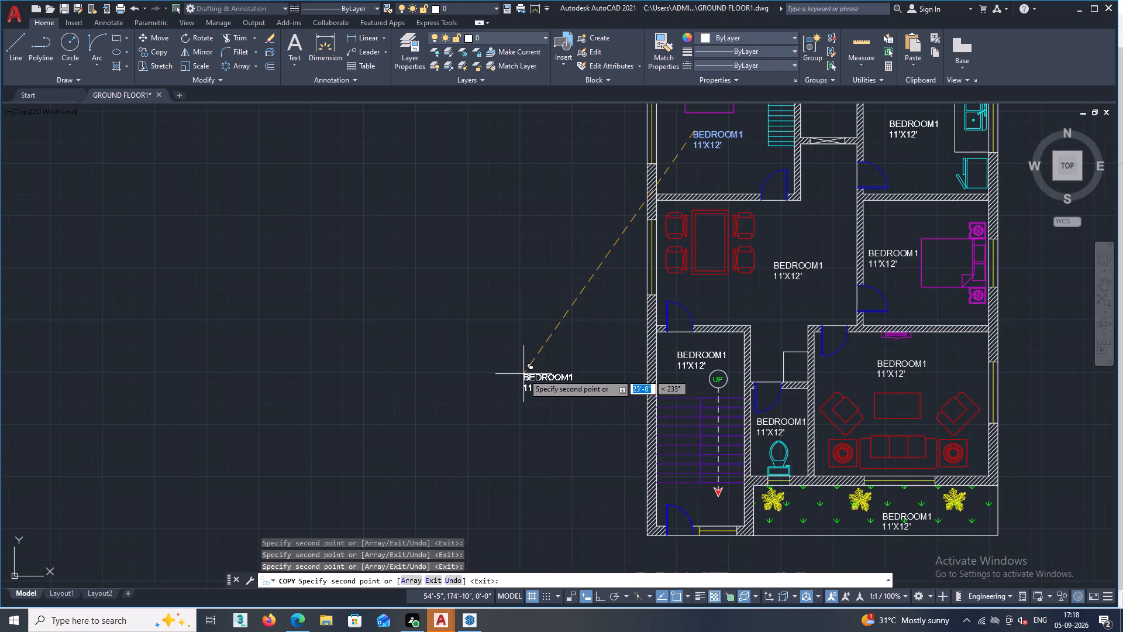
pyautogui.scroll(-2, 525, 377)
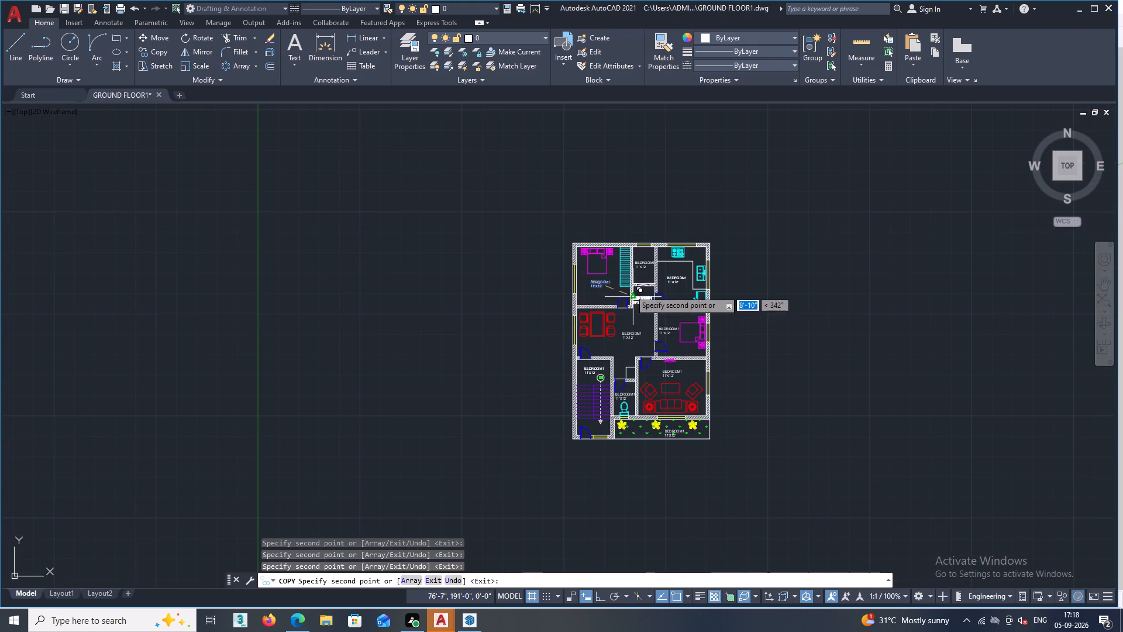
pyautogui.scroll(4, 629, 285)
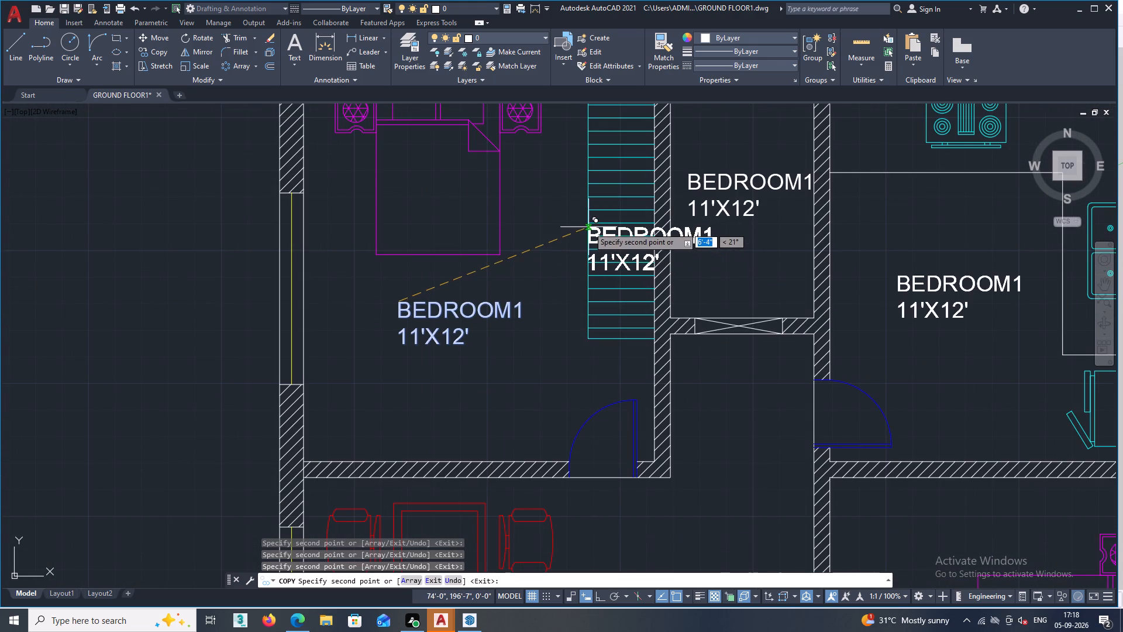
pyautogui.click(124, 292)
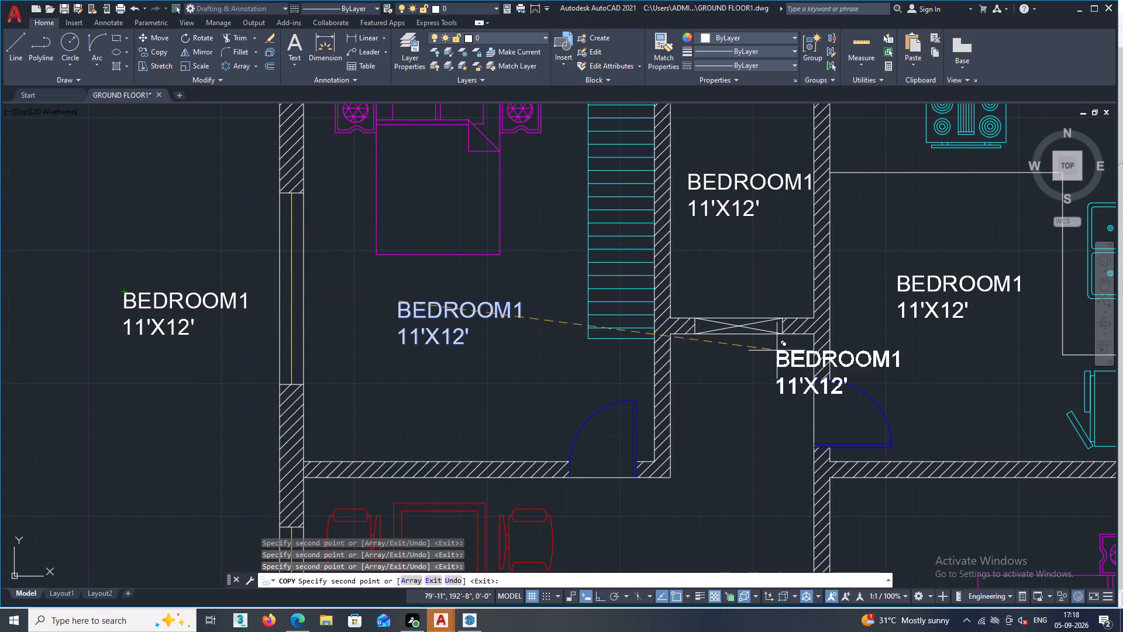
pyautogui.press('Escape')
# Delete the 11'X12' line from the label copy outside the building, keeping only BEDROOM1.
pyautogui.scroll(-1, 213, 331)
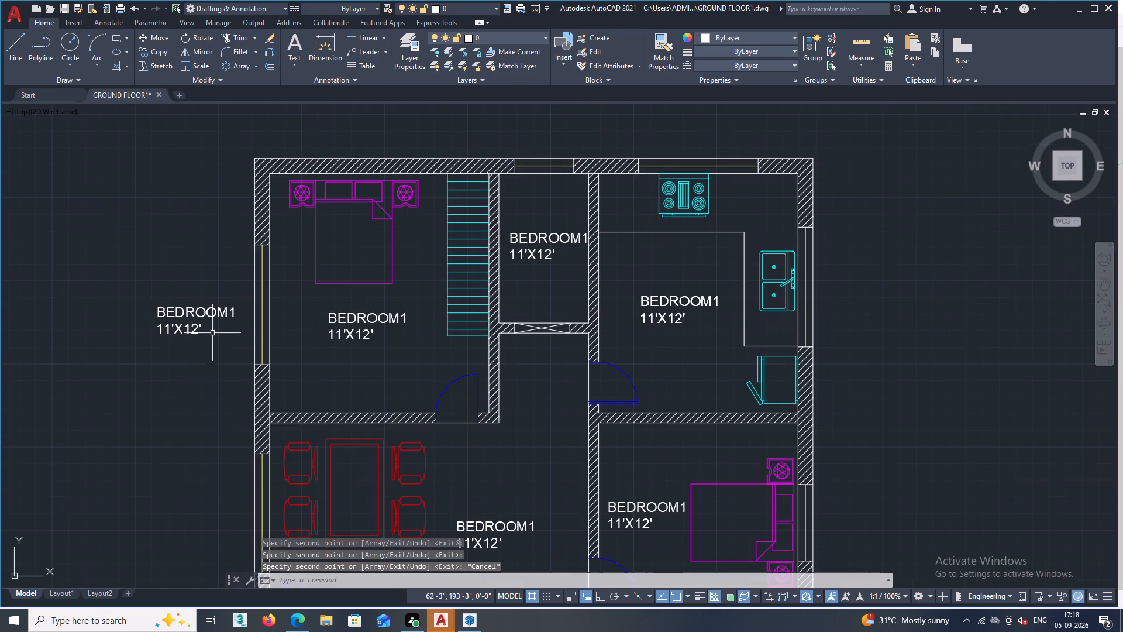
pyautogui.moveTo(202, 342); pyautogui.dragTo(223, 320, button='middle')
pyautogui.scroll(1, 213, 328)
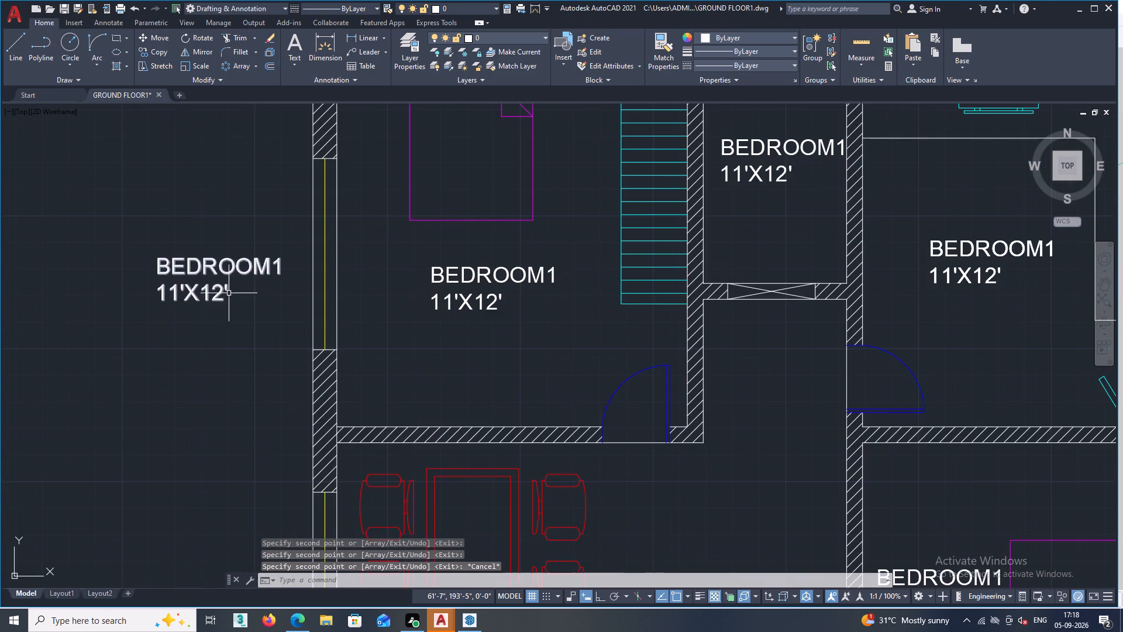
pyautogui.click(216, 292)
pyautogui.doubleClick(216, 293)
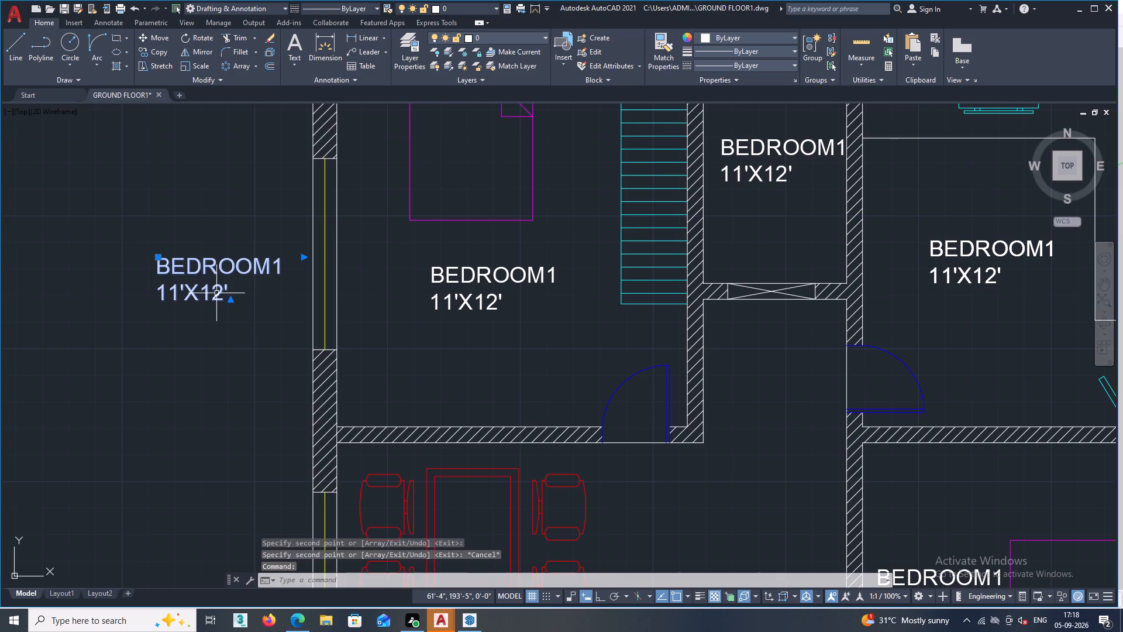
pyautogui.tripleClick(222, 294)
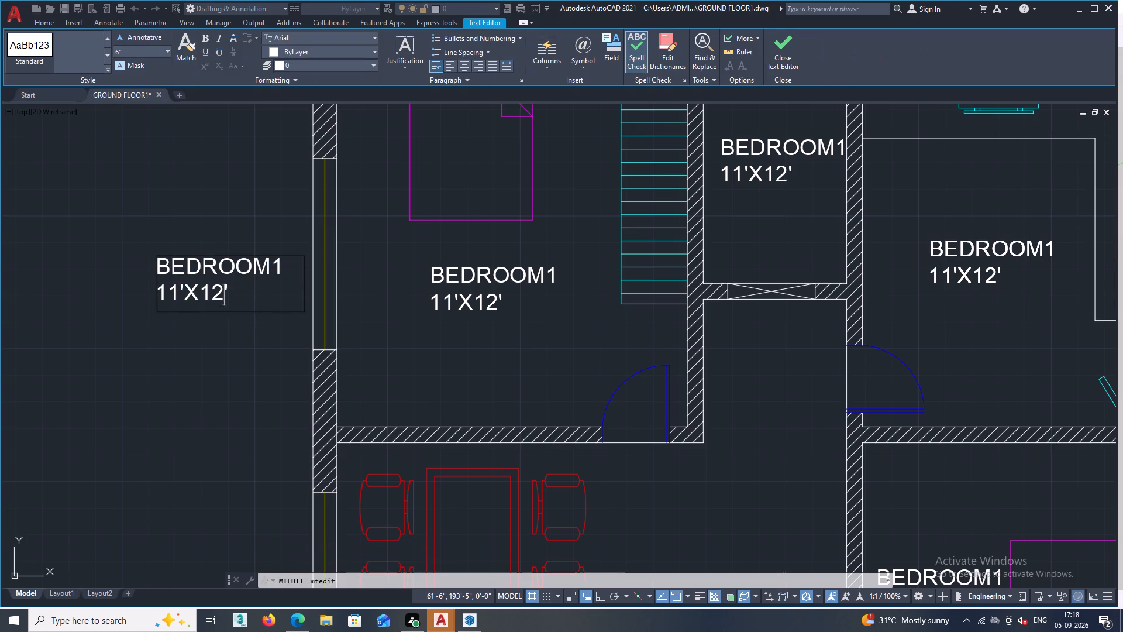
pyautogui.doubleClick(234, 296)
pyautogui.press('BackSpace')
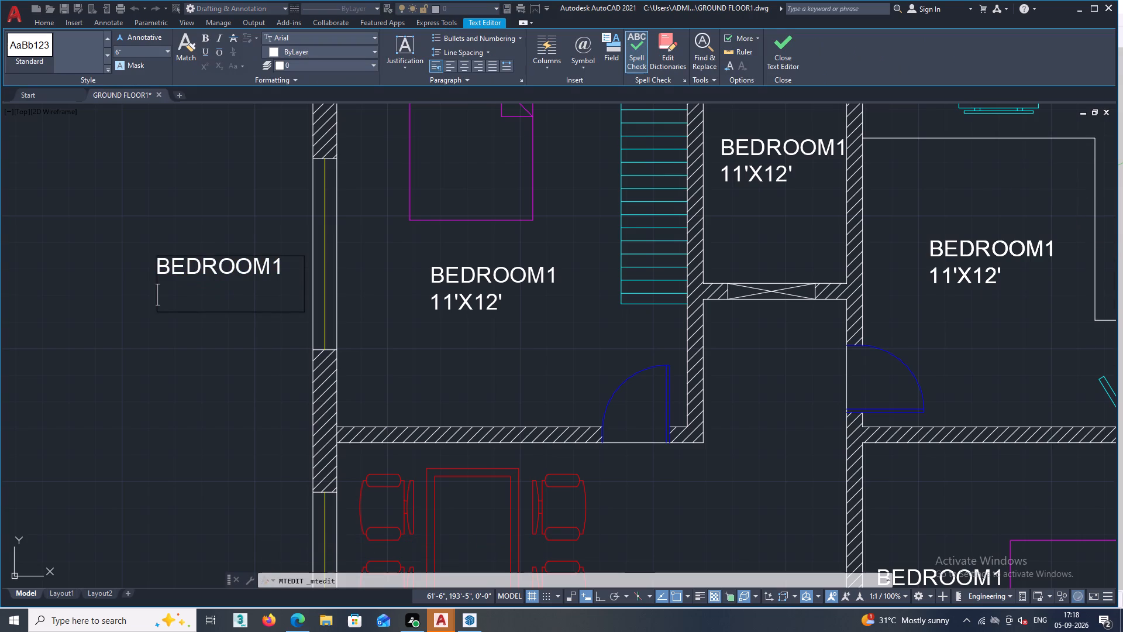
pyautogui.doubleClick(242, 205)
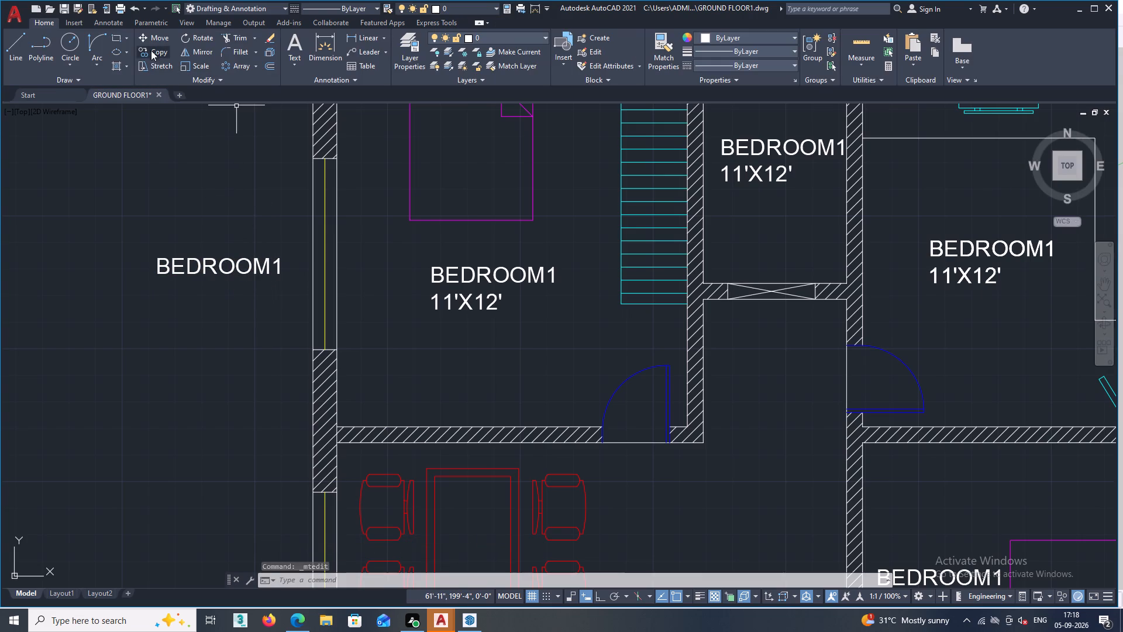
# Rotate the single-line BEDROOM1 label outside the building by 90° about its upper-left corner so it reads vertically.
pyautogui.click(202, 37)
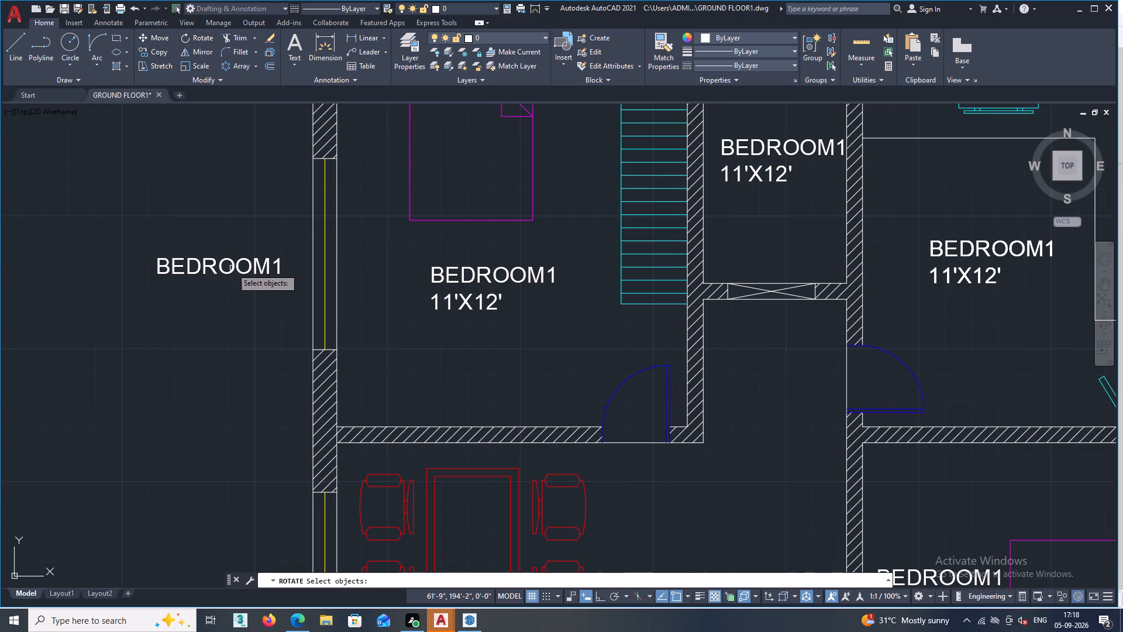
pyautogui.click(232, 268)
pyautogui.rightClick(248, 224)
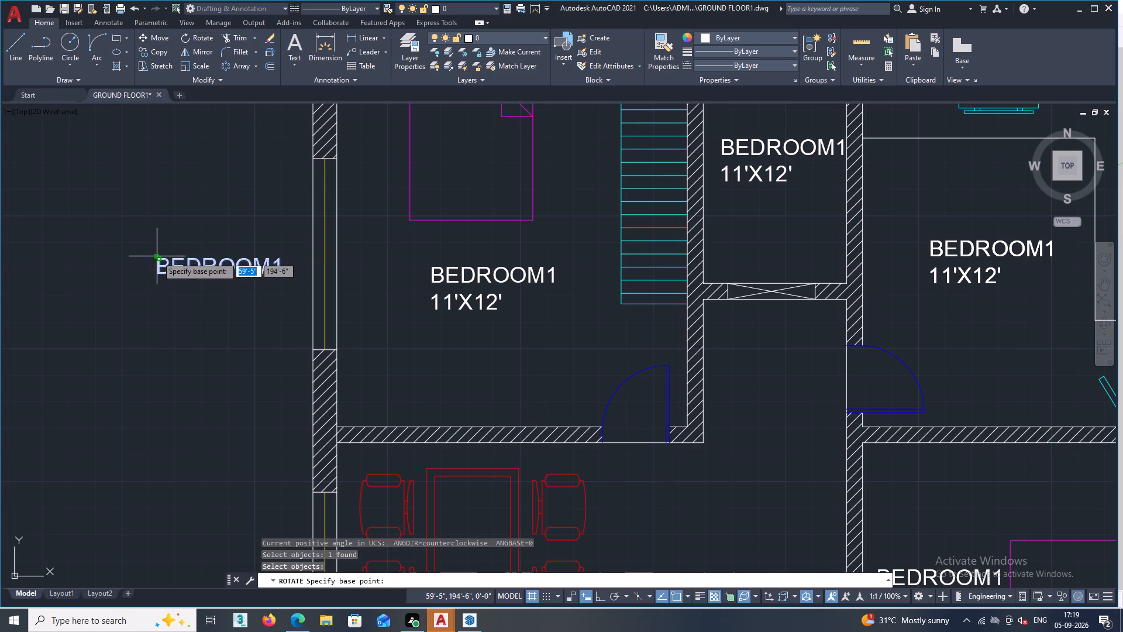
pyautogui.click(157, 256)
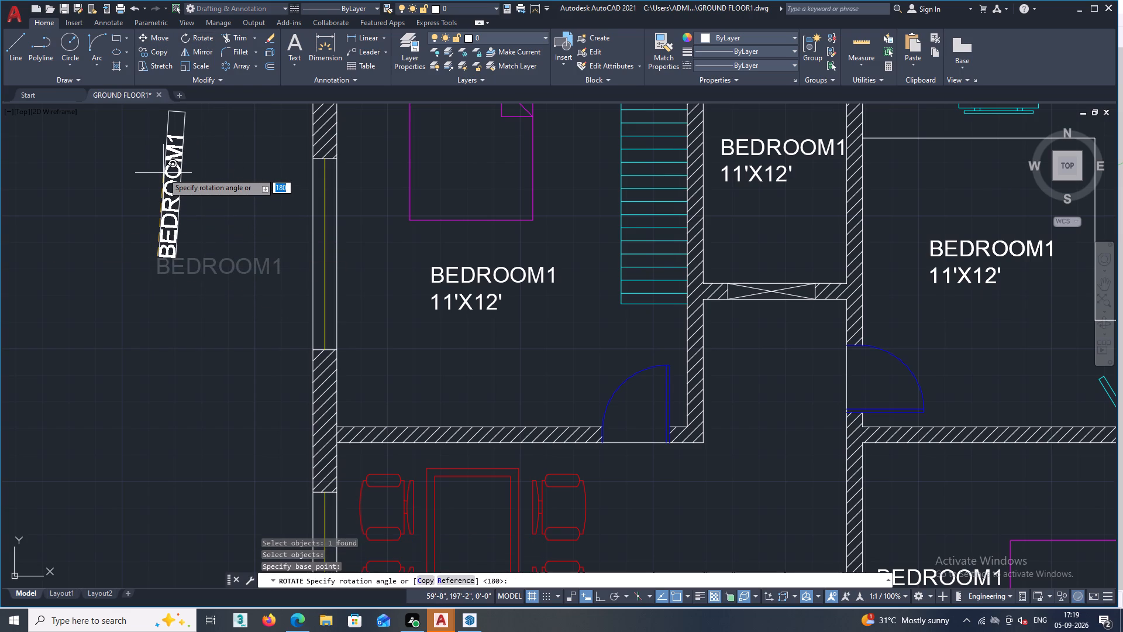
pyautogui.press('F8')
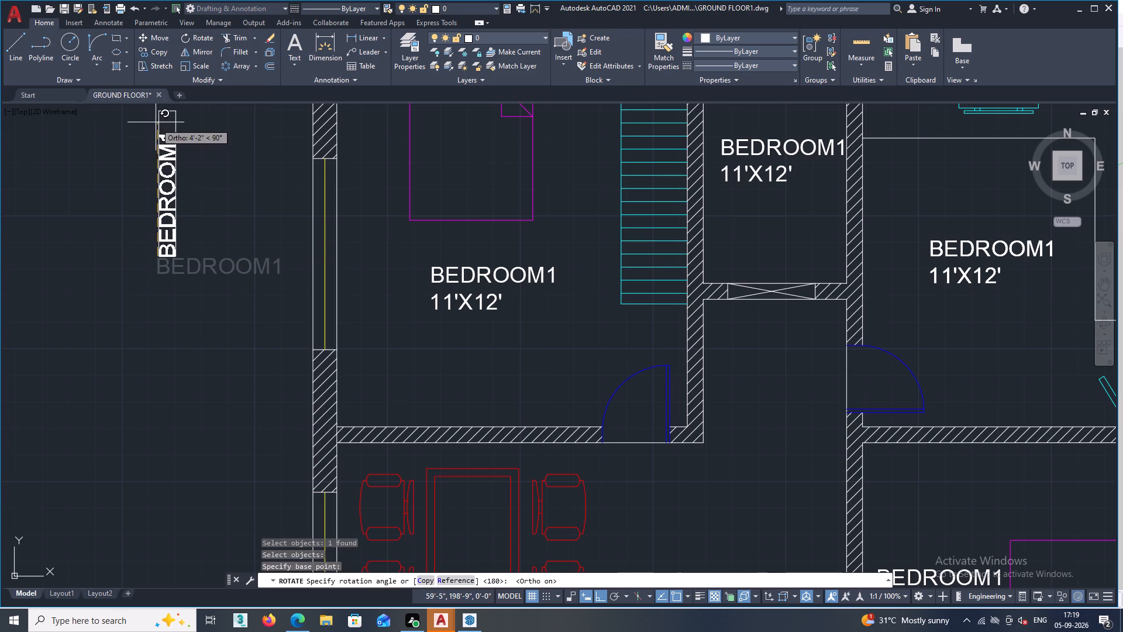
pyautogui.click(156, 122)
# Move the vertical BEDROOM1 label onto the wardrobe in the first bedroom.
pyautogui.scroll(-2, 244, 249)
pyautogui.moveTo(252, 263); pyautogui.dragTo(299, 265, button='middle')
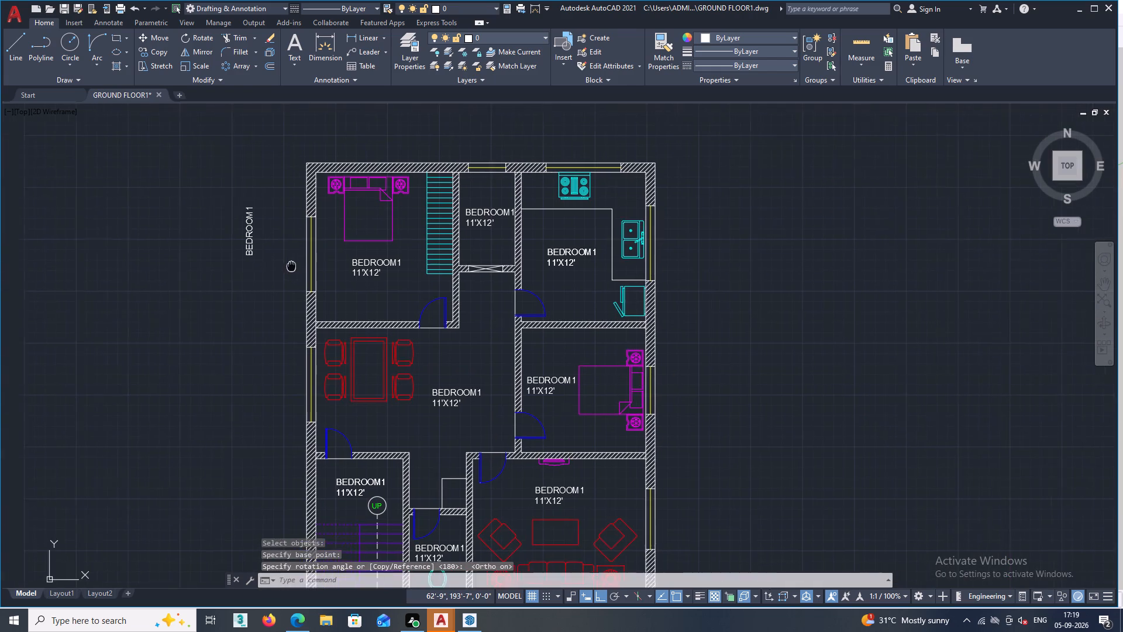
pyautogui.moveTo(299, 265); pyautogui.dragTo(339, 254, button='middle')
pyautogui.moveTo(315, 160); pyautogui.dragTo(315, 169)
pyautogui.click(287, 284)
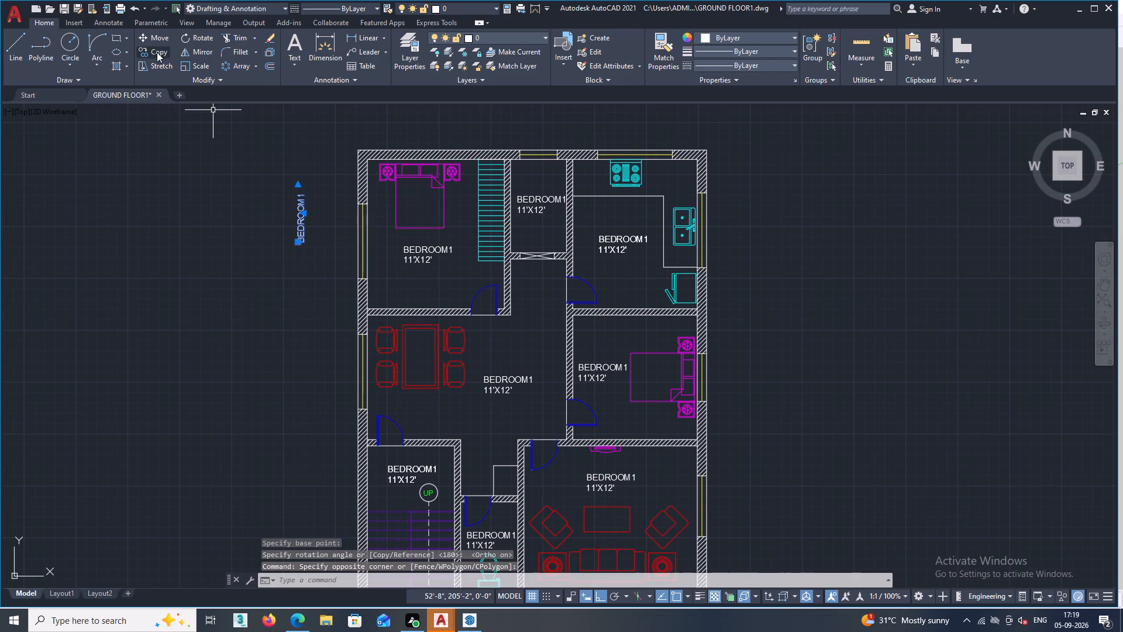
pyautogui.click(149, 34)
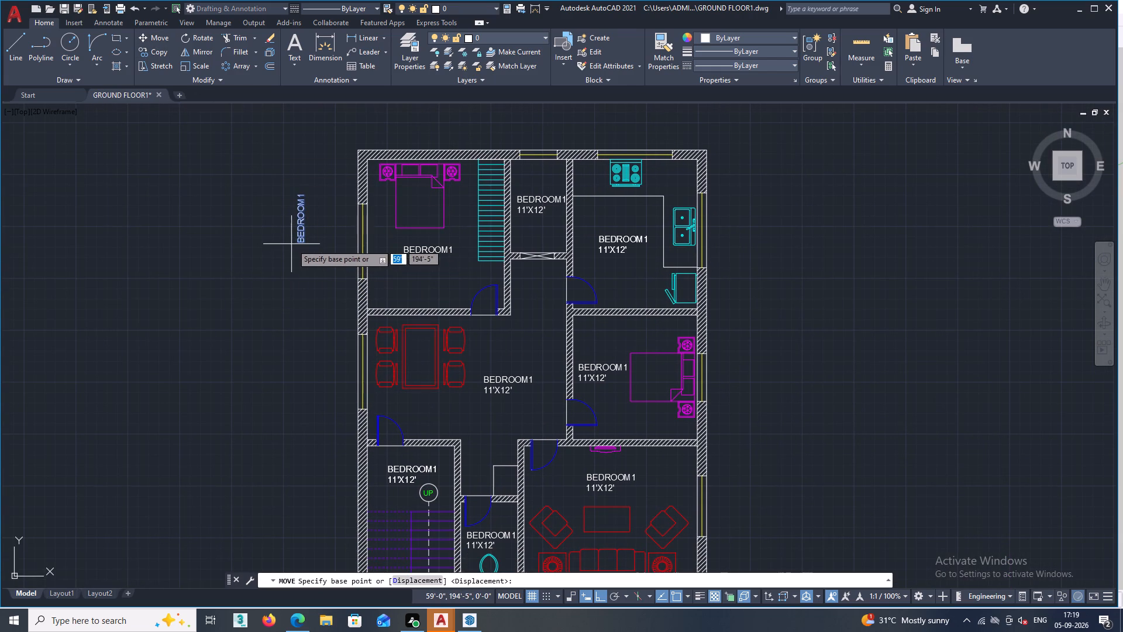
pyautogui.click(297, 243)
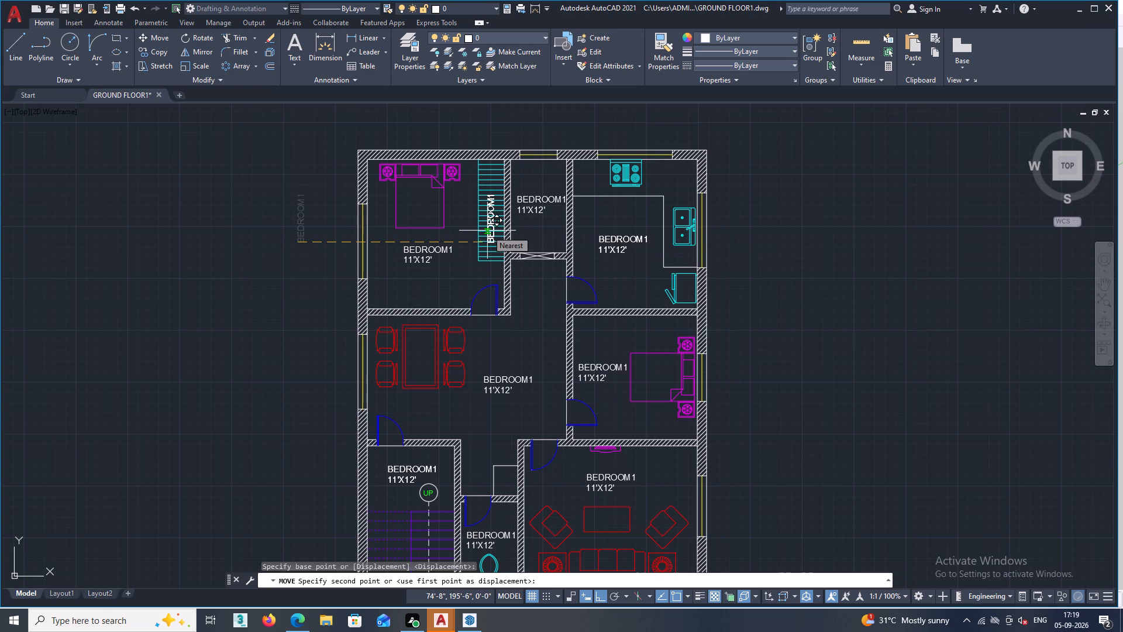
pyautogui.press('F8')
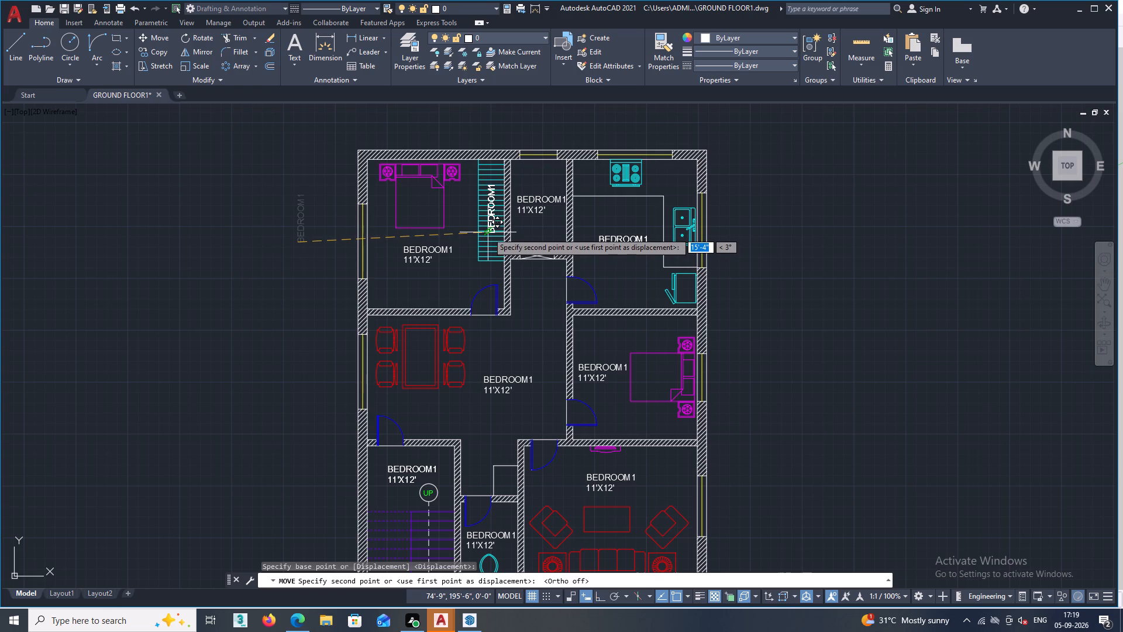
pyautogui.doubleClick(488, 232)
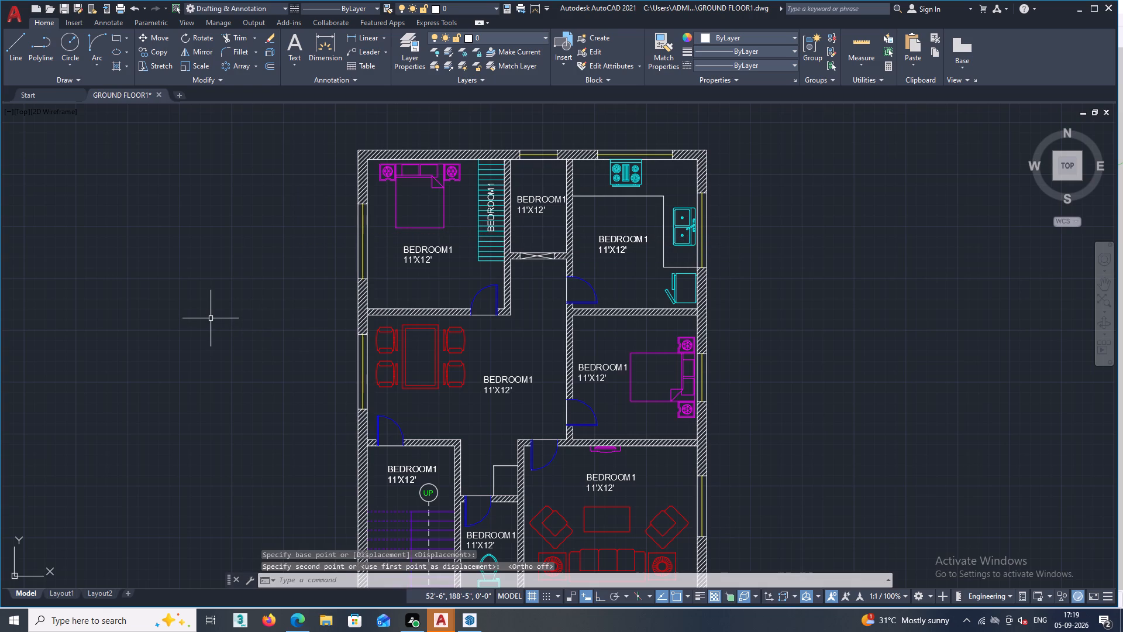
pyautogui.press('Escape')
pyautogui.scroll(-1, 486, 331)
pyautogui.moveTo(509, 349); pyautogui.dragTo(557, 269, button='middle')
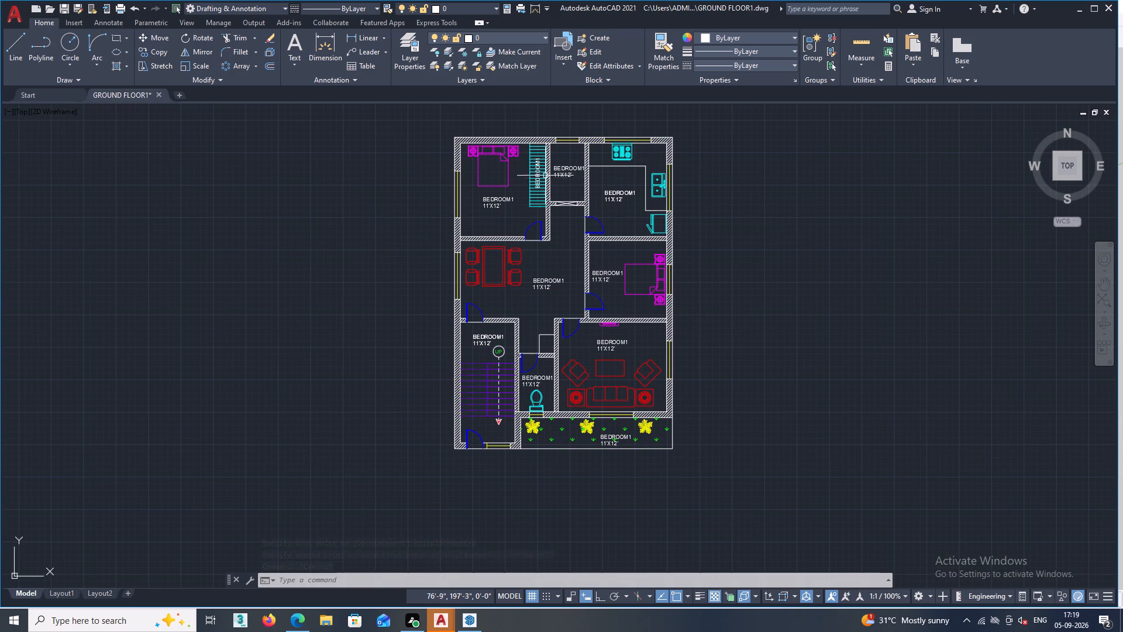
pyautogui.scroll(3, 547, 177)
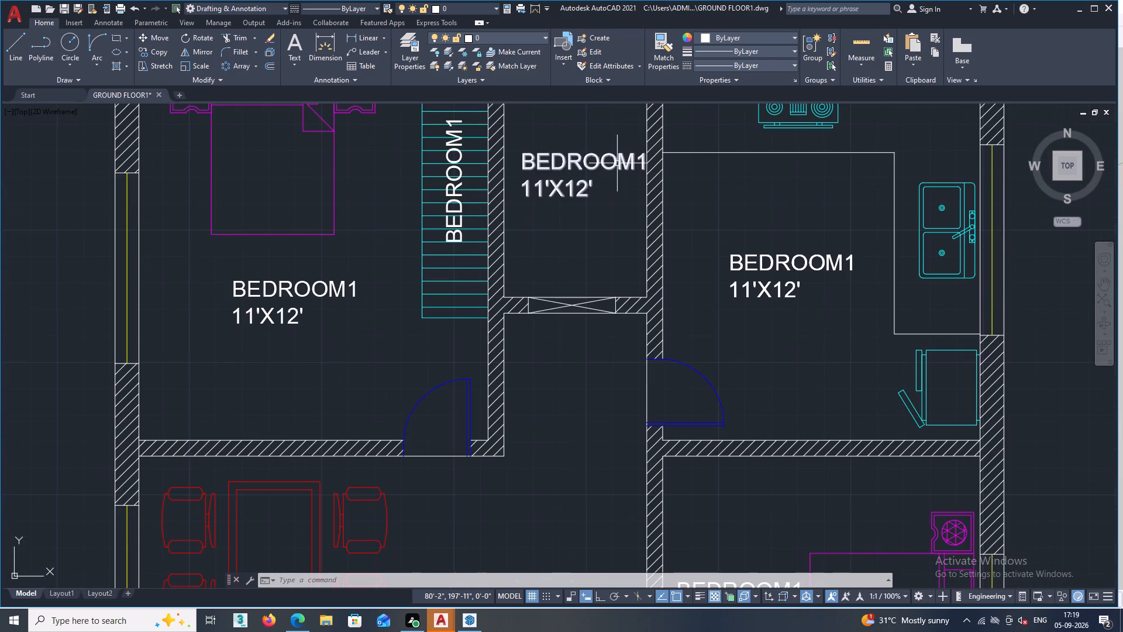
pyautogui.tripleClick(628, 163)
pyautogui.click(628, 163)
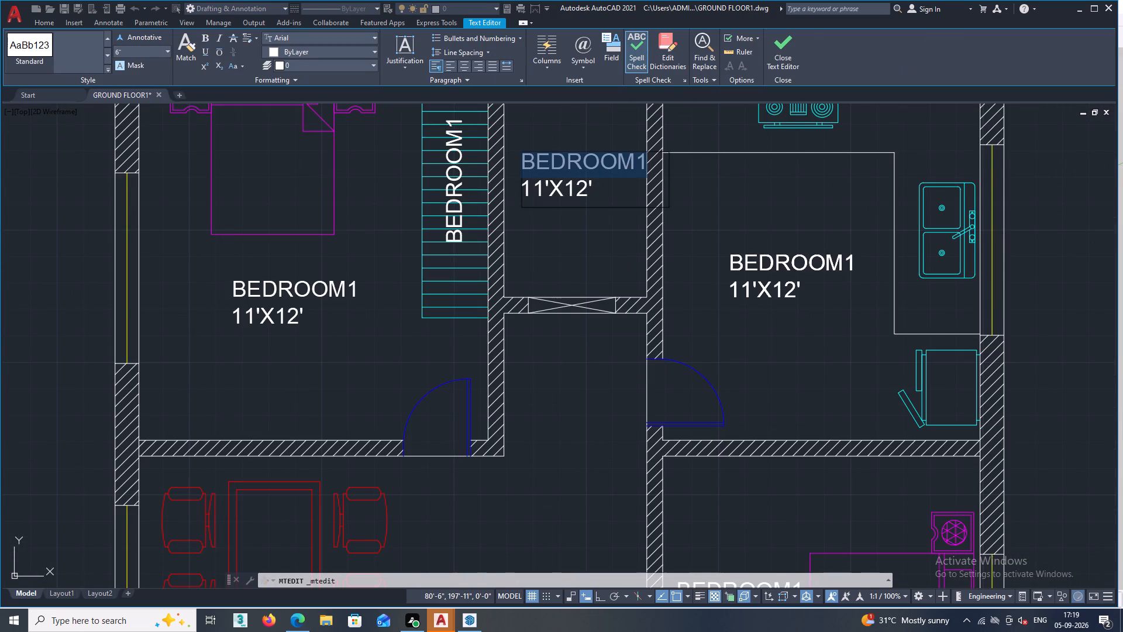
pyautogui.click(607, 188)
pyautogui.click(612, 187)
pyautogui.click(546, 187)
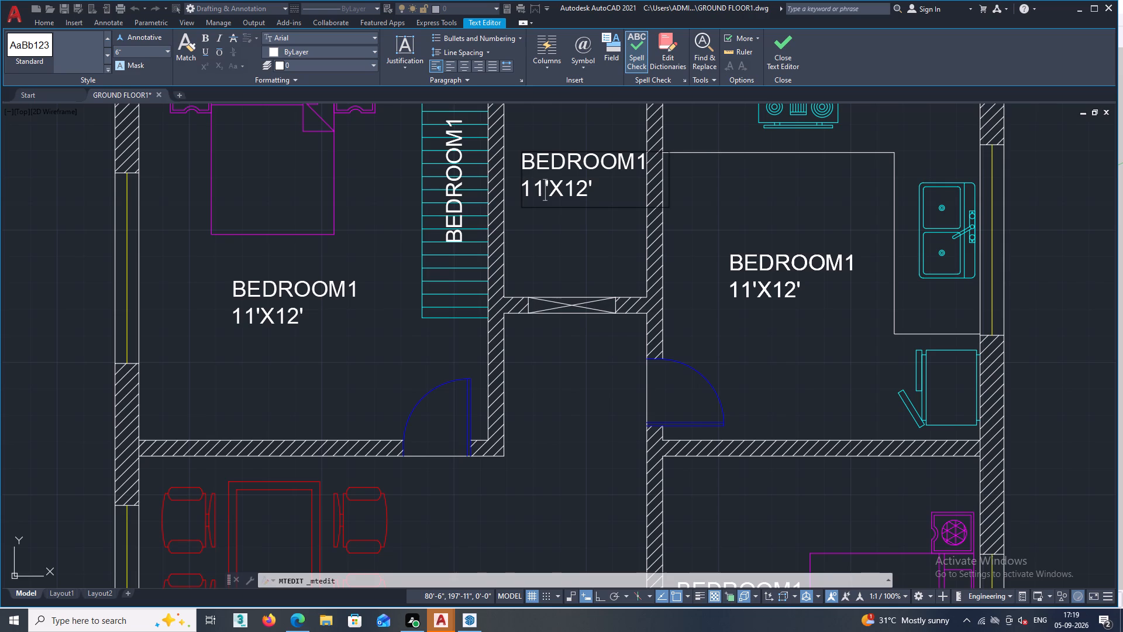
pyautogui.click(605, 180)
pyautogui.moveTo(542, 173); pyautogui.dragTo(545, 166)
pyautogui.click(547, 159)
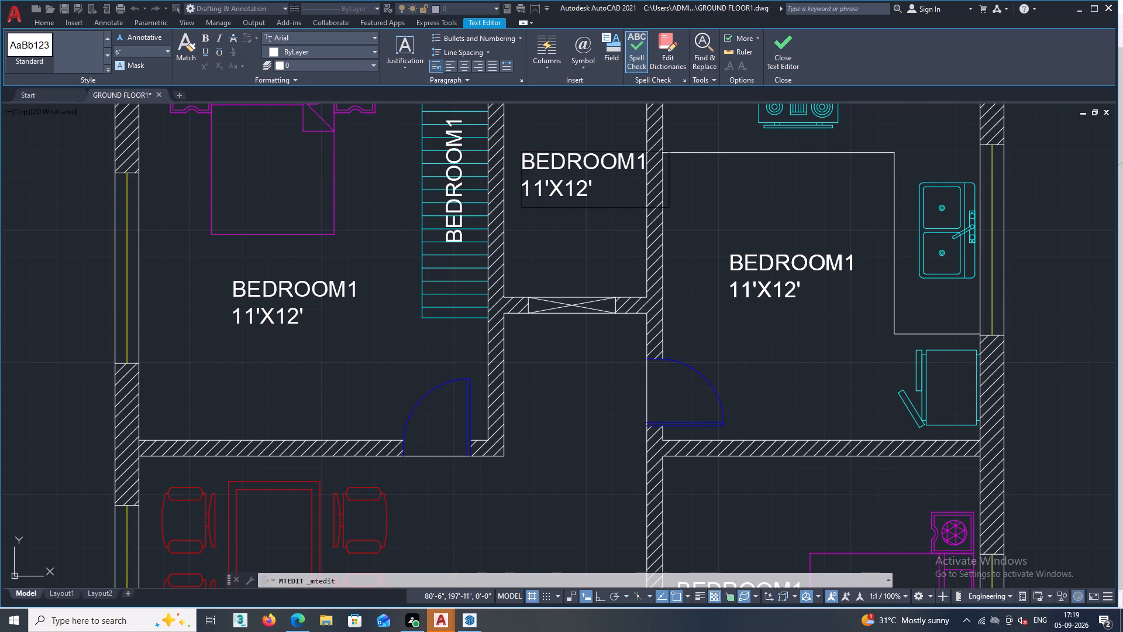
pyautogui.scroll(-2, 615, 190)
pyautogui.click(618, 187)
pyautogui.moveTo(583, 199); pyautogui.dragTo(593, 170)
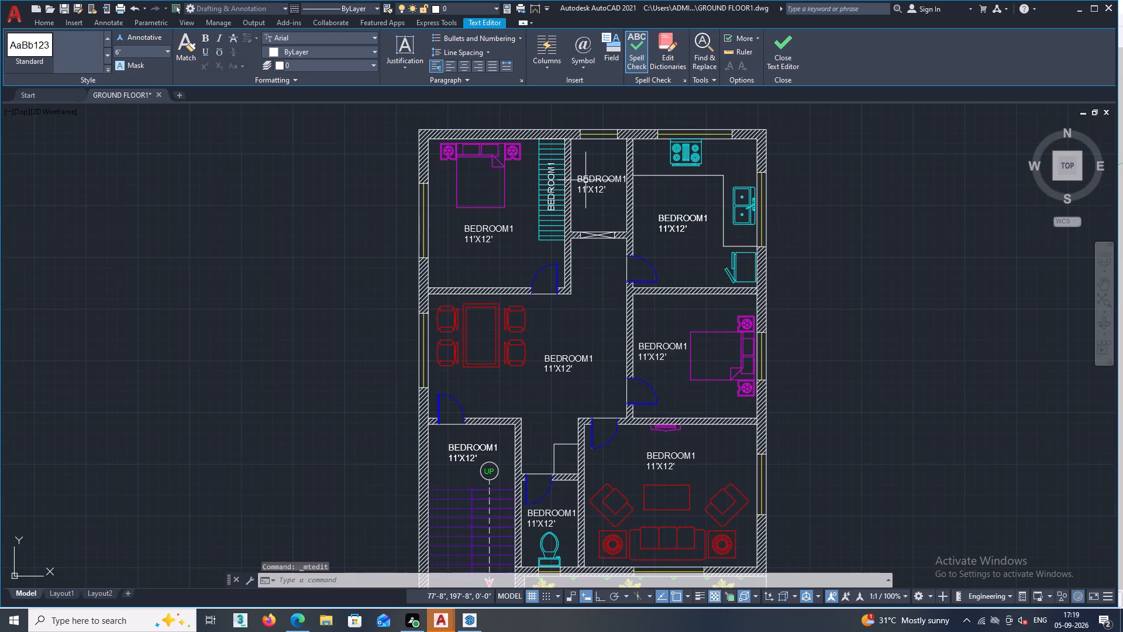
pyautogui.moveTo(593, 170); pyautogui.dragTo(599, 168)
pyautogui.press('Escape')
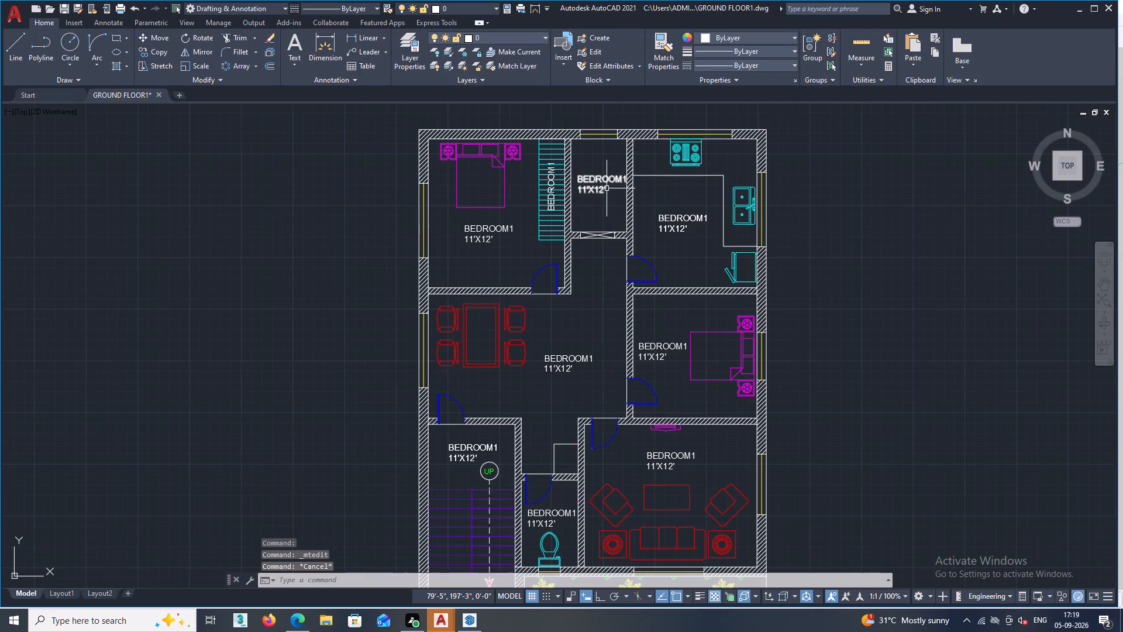
# Replace the BEDROOM1 label in the small room between the first bedroom and the kitchen with PUJA and 4'6"X7'6" on two lines.
pyautogui.press('Escape')
pyautogui.scroll(1, 613, 180)
pyautogui.doubleClick(612, 178)
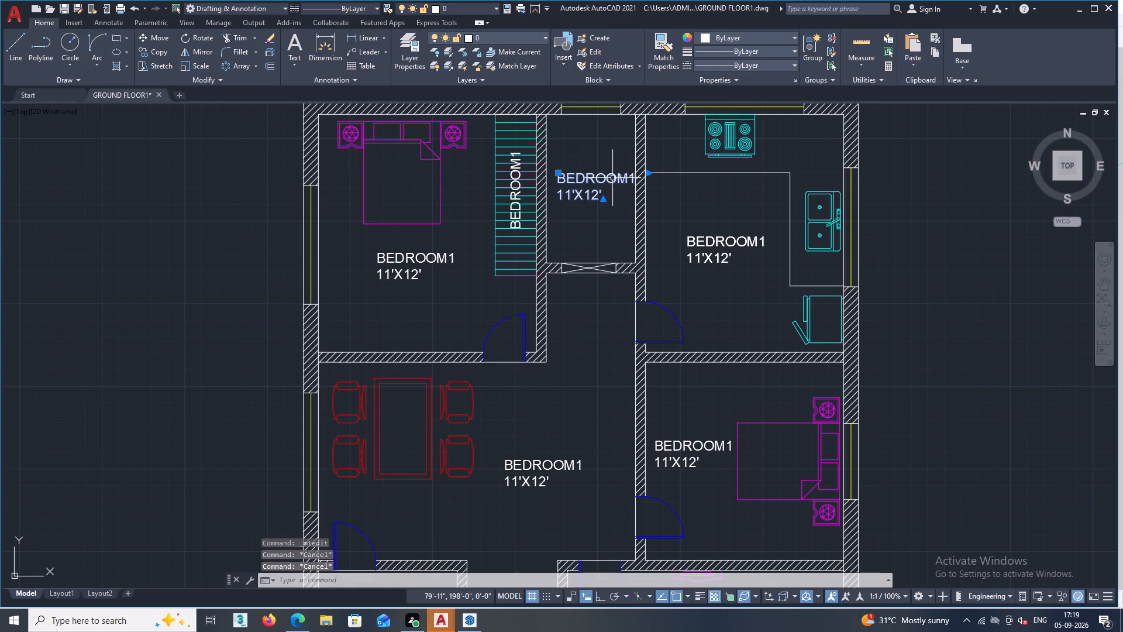
pyautogui.click(623, 195)
pyautogui.moveTo(623, 195); pyautogui.dragTo(615, 197)
pyautogui.click(552, 164)
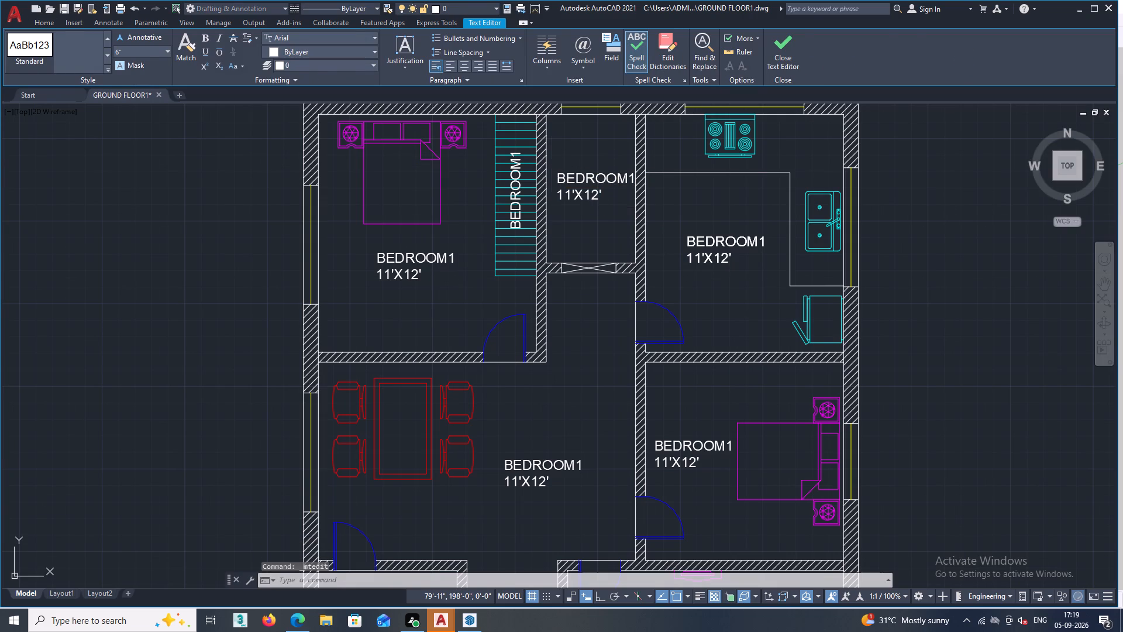
pyautogui.doubleClick(604, 182)
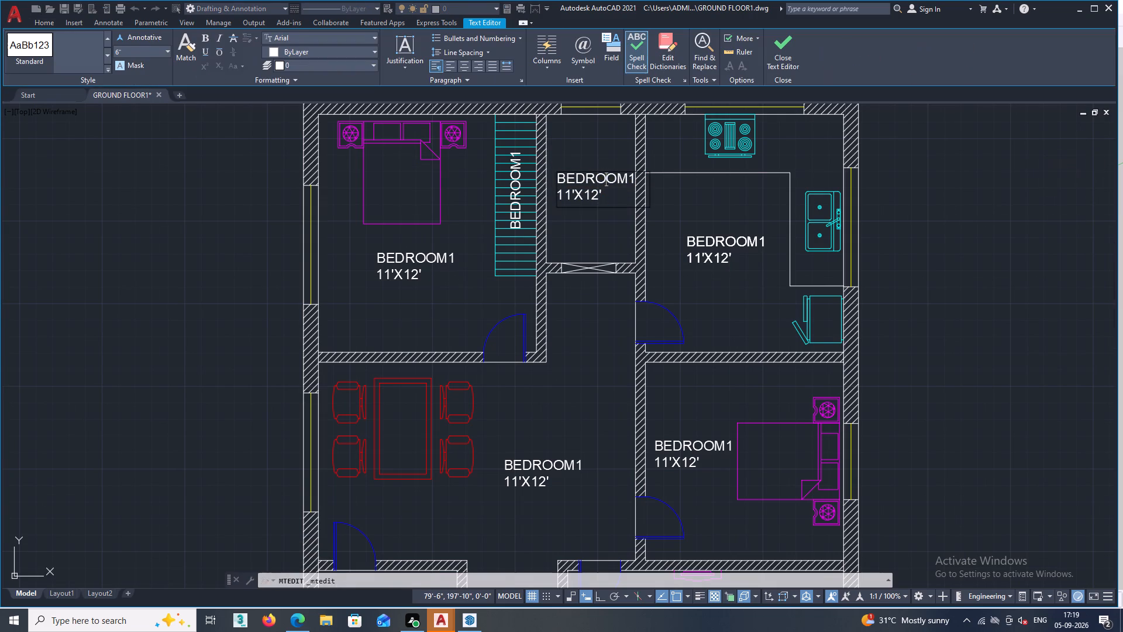
pyautogui.moveTo(616, 194); pyautogui.dragTo(554, 200)
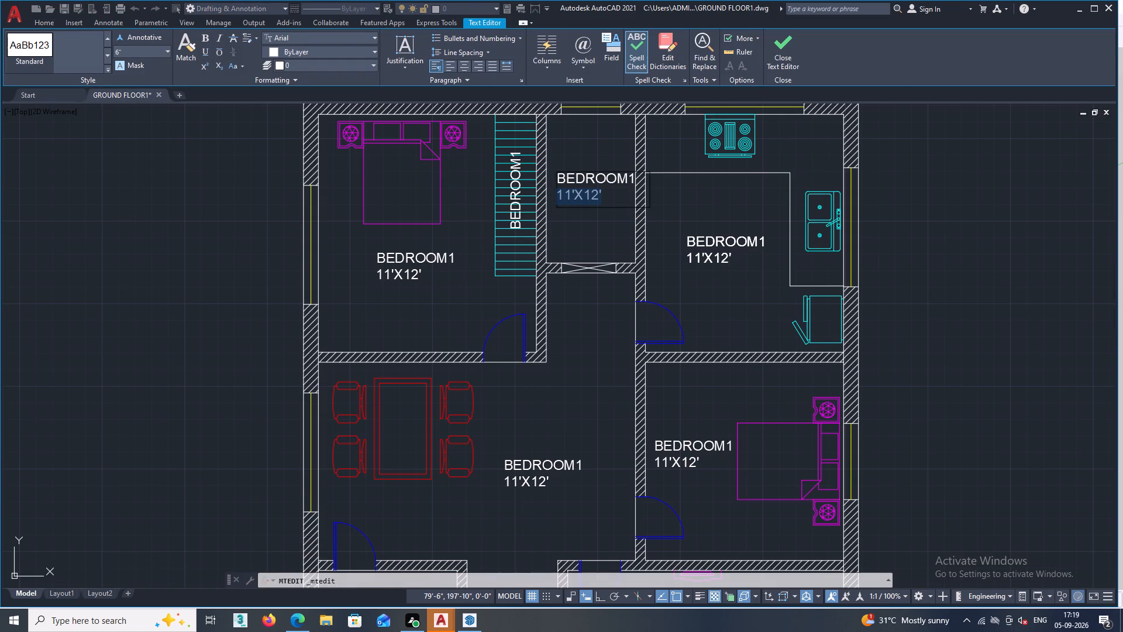
pyautogui.moveTo(554, 200); pyautogui.dragTo(555, 176)
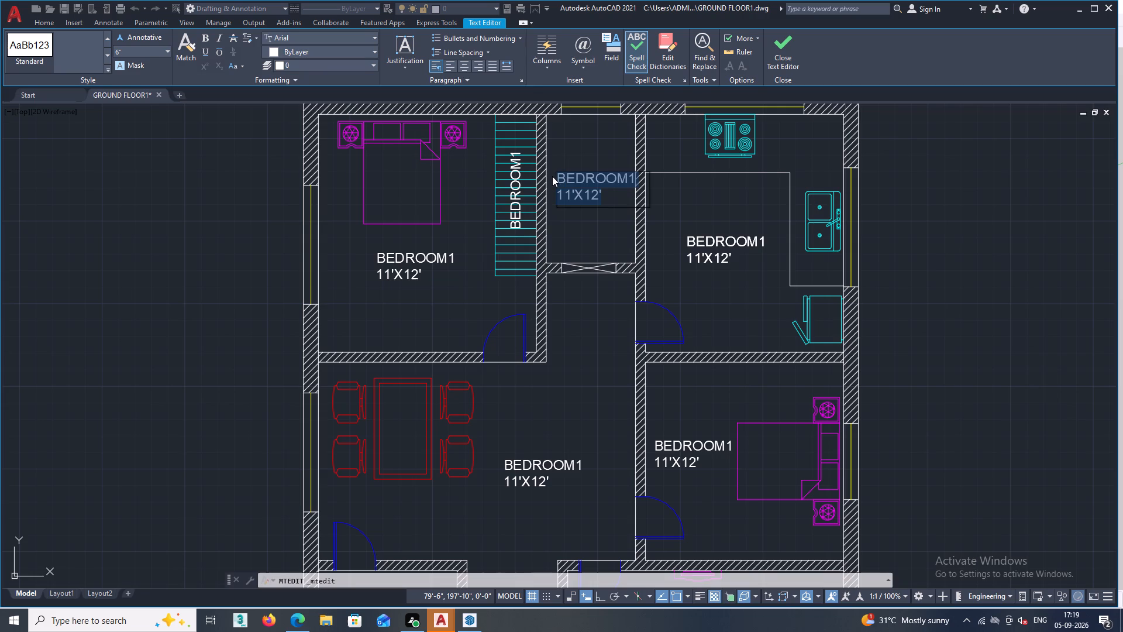
pyautogui.press('Delete')
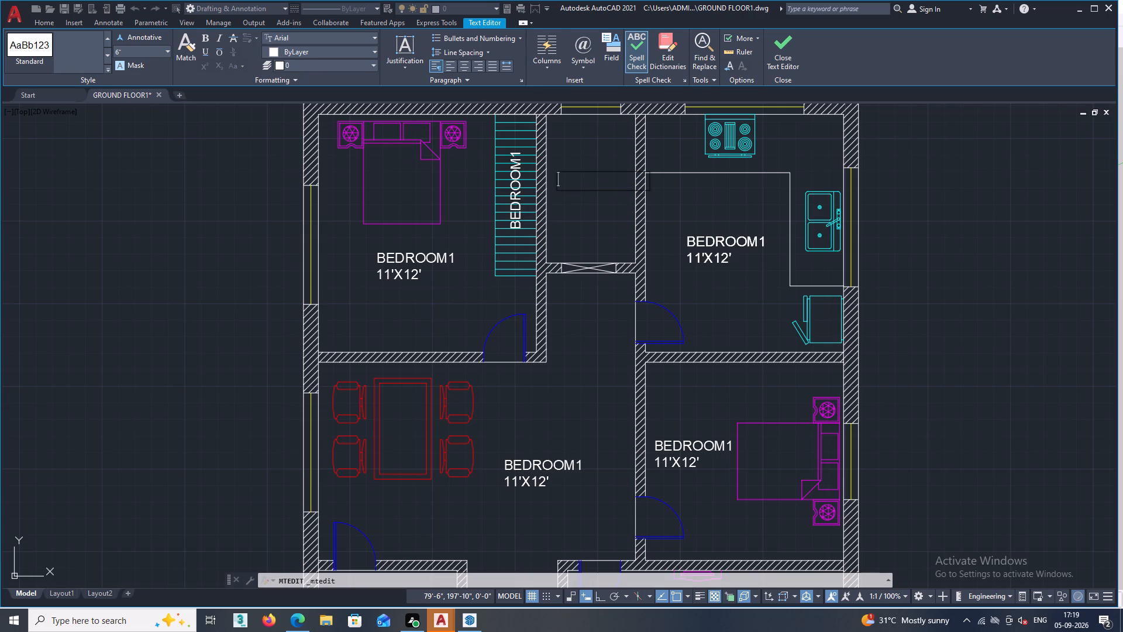
pyautogui.write('PUJA')
pyautogui.press('Return')
pyautogui.press('4')
pyautogui.press("'")
pyautogui.press('6')
pyautogui.hotkey('shift', '"')
pyautogui.press('x')
pyautogui.press('7')
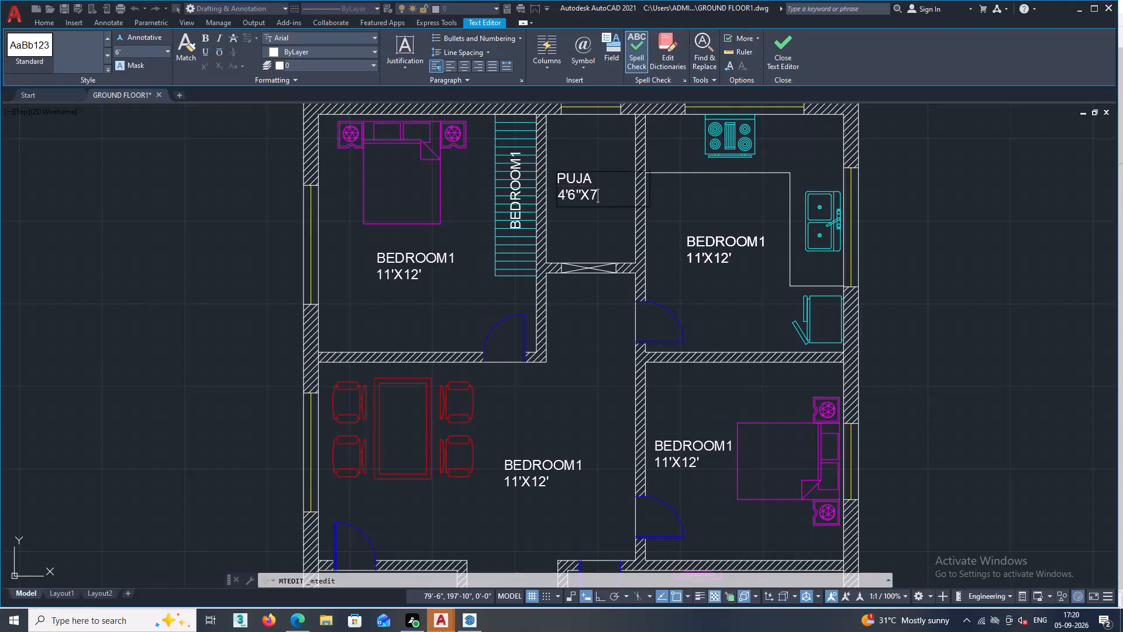
pyautogui.write('\'6"')
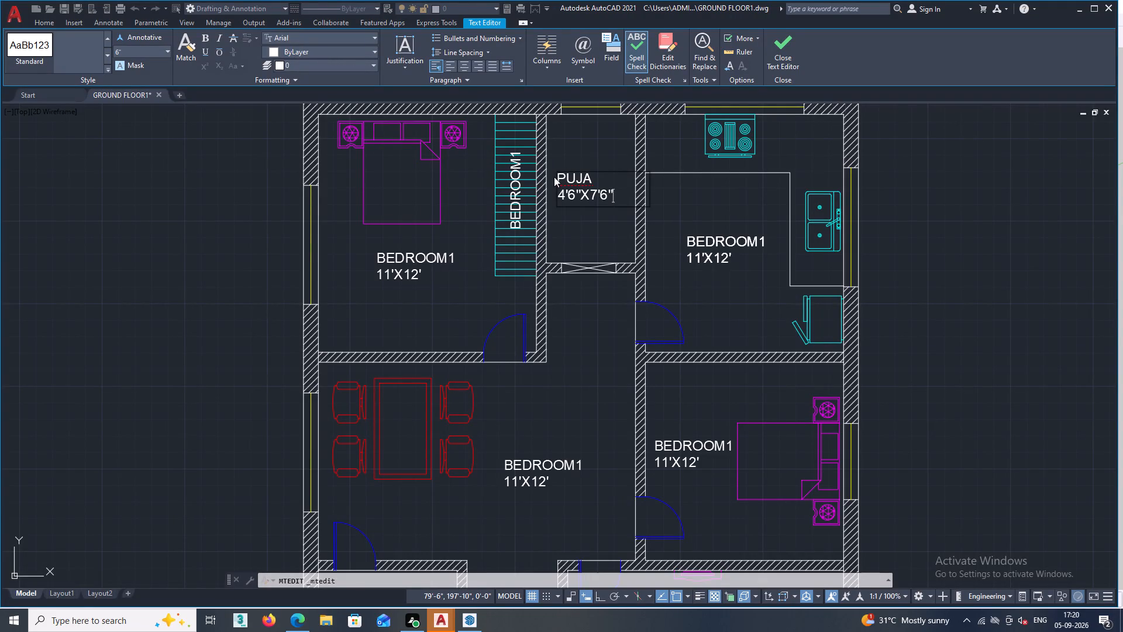
# Indent the PUJA line by two spaces so it sits centred above its dimensions, and finish editing the label.
pyautogui.click(557, 177)
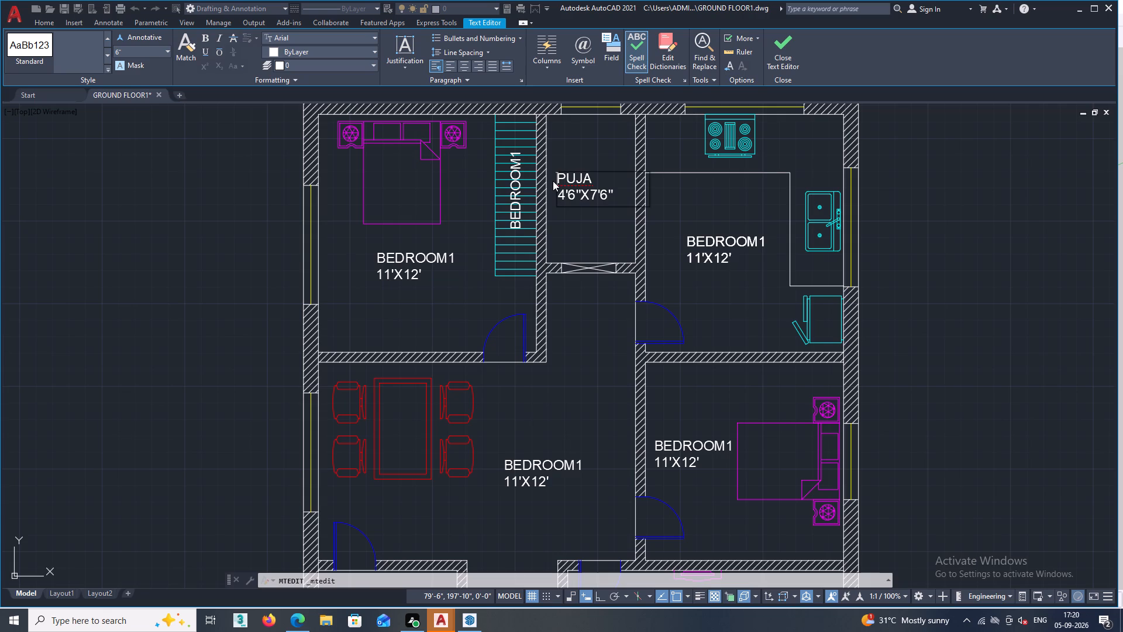
pyautogui.press('space')
pyautogui.press('space')
pyautogui.click(600, 148)
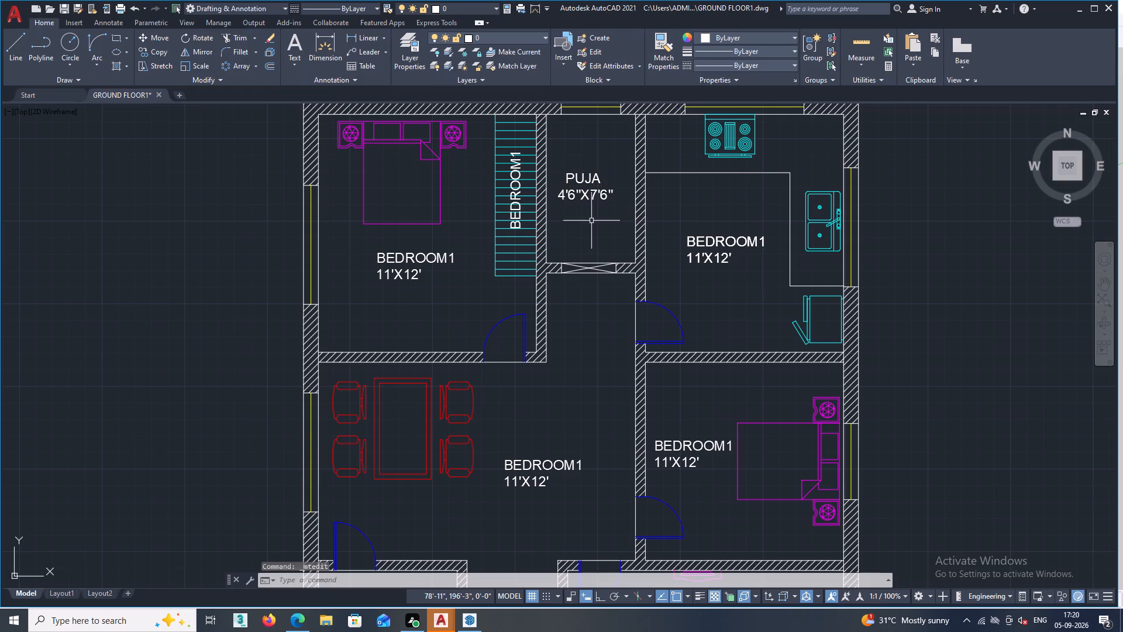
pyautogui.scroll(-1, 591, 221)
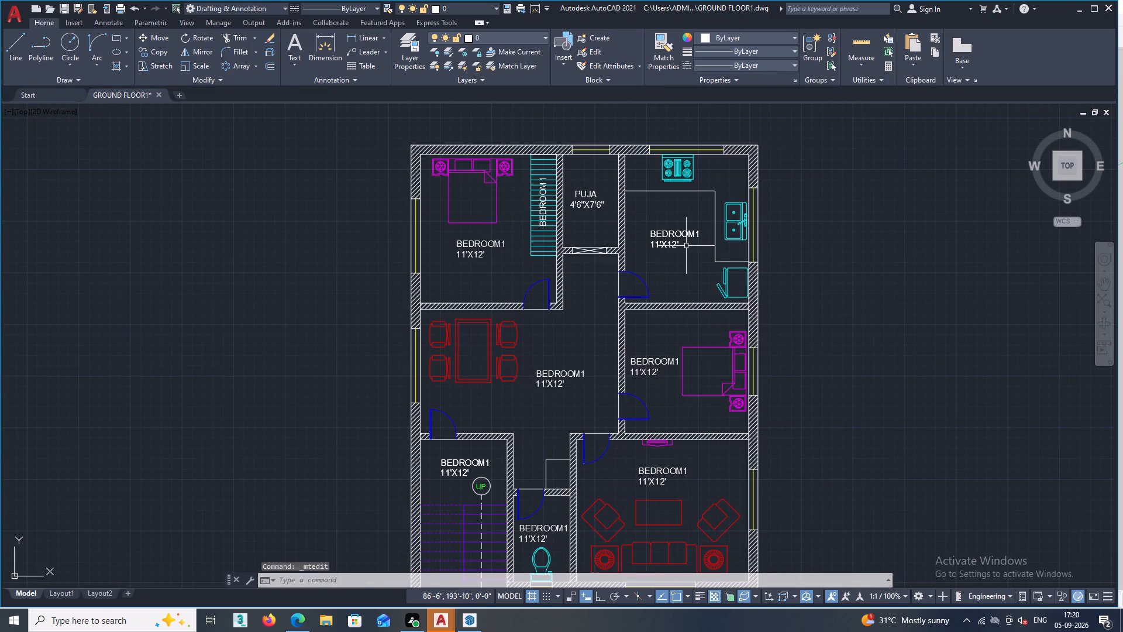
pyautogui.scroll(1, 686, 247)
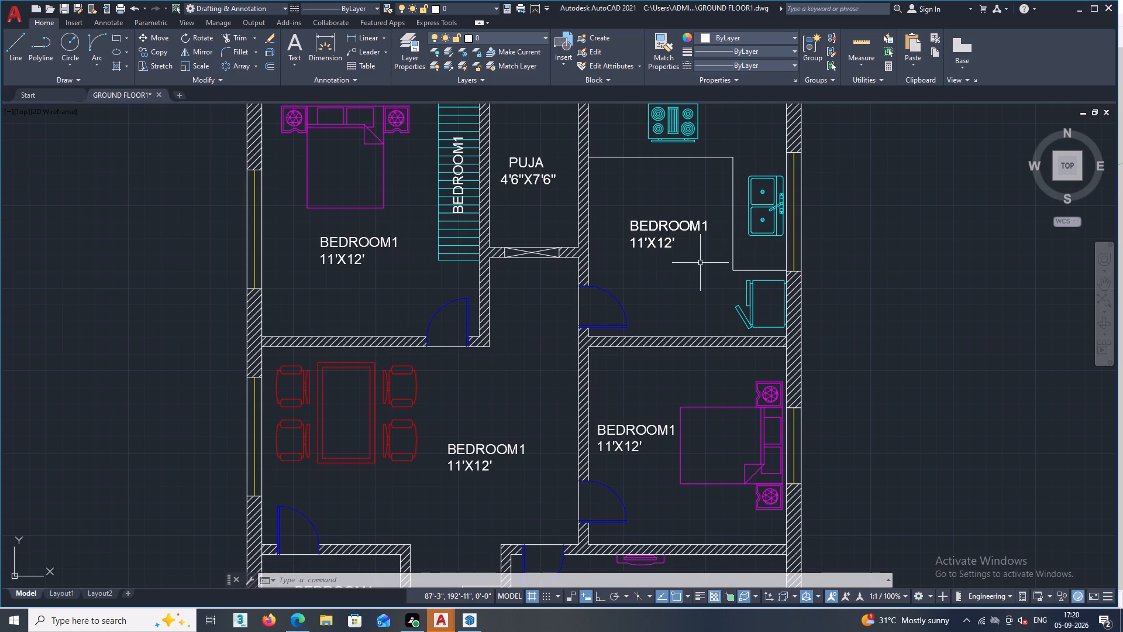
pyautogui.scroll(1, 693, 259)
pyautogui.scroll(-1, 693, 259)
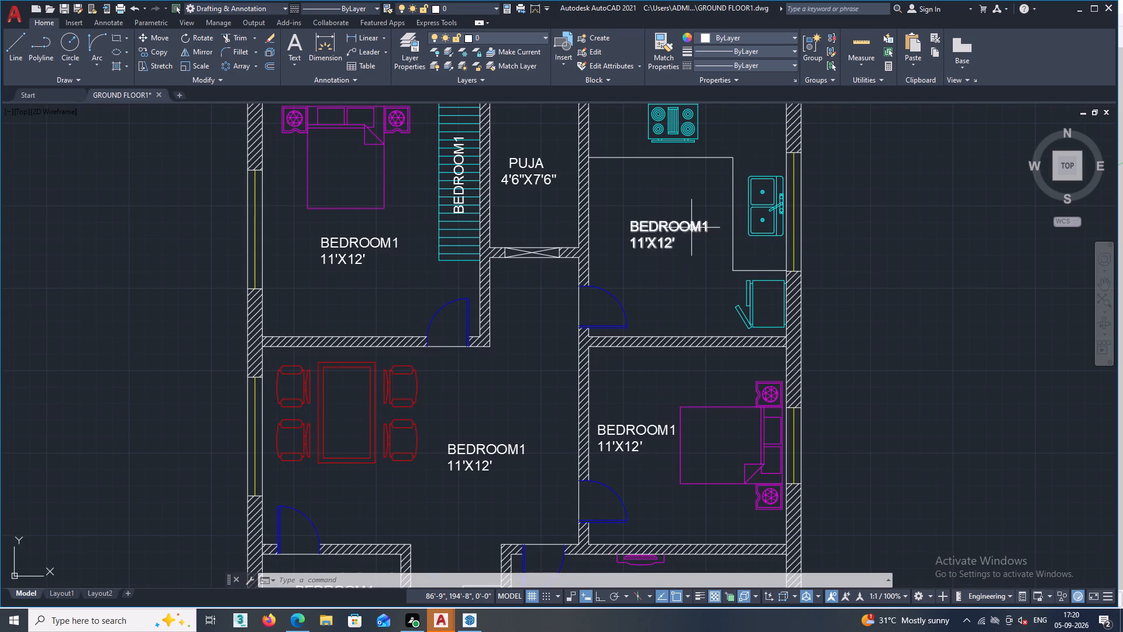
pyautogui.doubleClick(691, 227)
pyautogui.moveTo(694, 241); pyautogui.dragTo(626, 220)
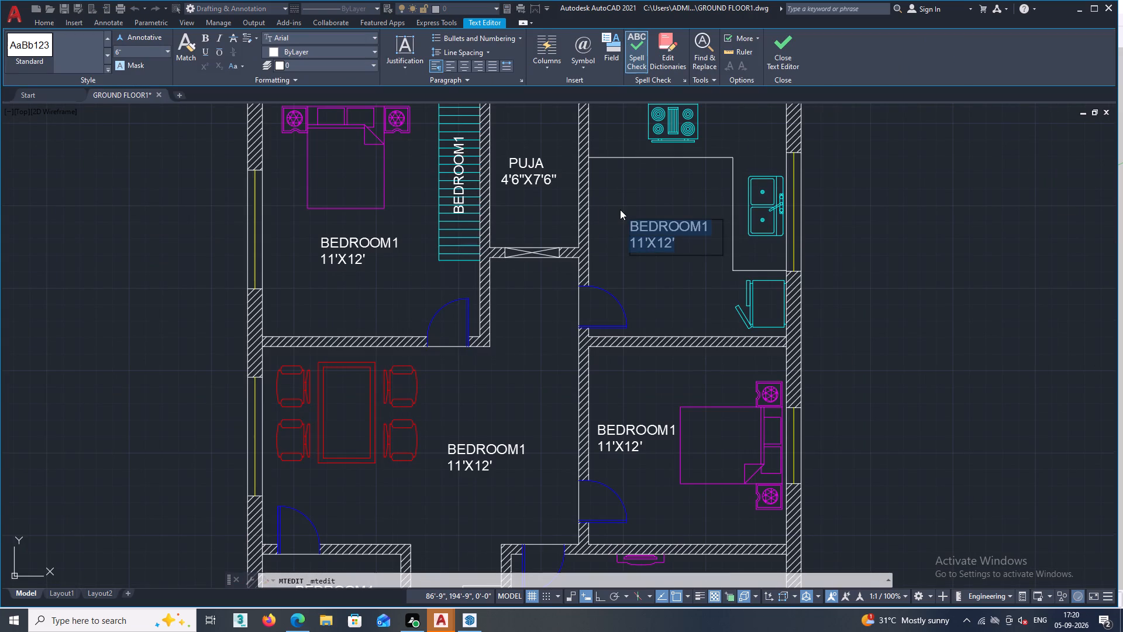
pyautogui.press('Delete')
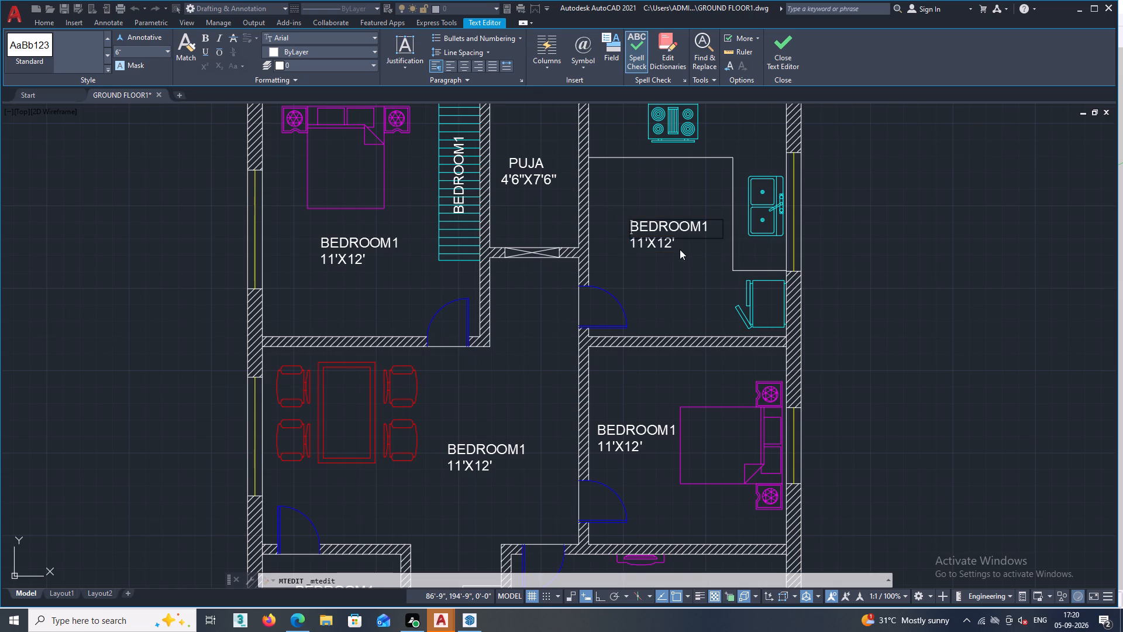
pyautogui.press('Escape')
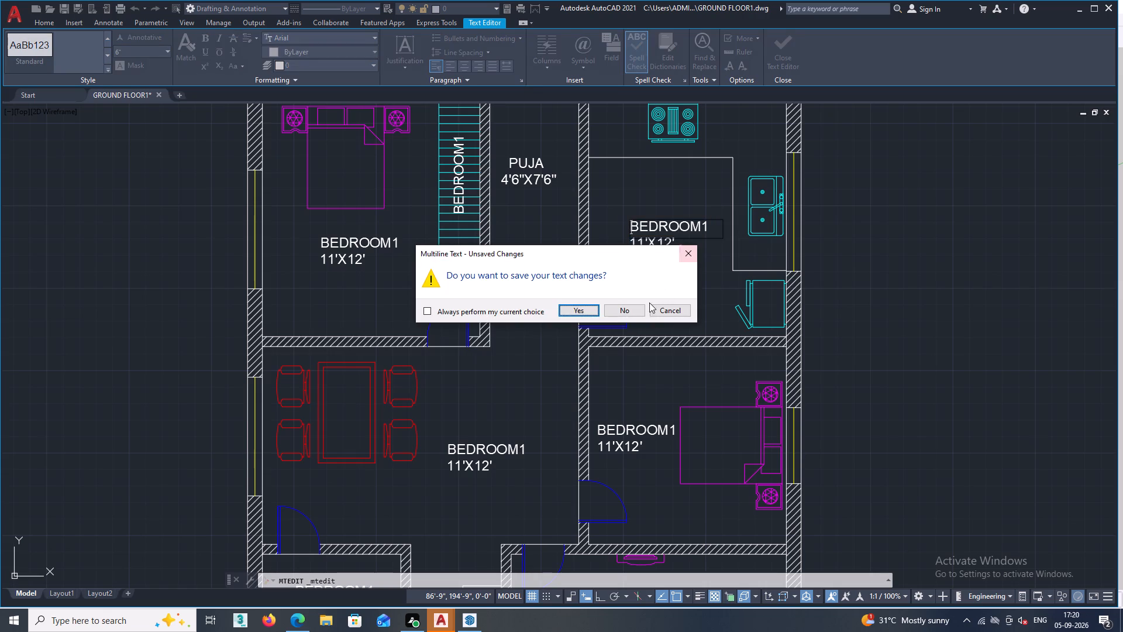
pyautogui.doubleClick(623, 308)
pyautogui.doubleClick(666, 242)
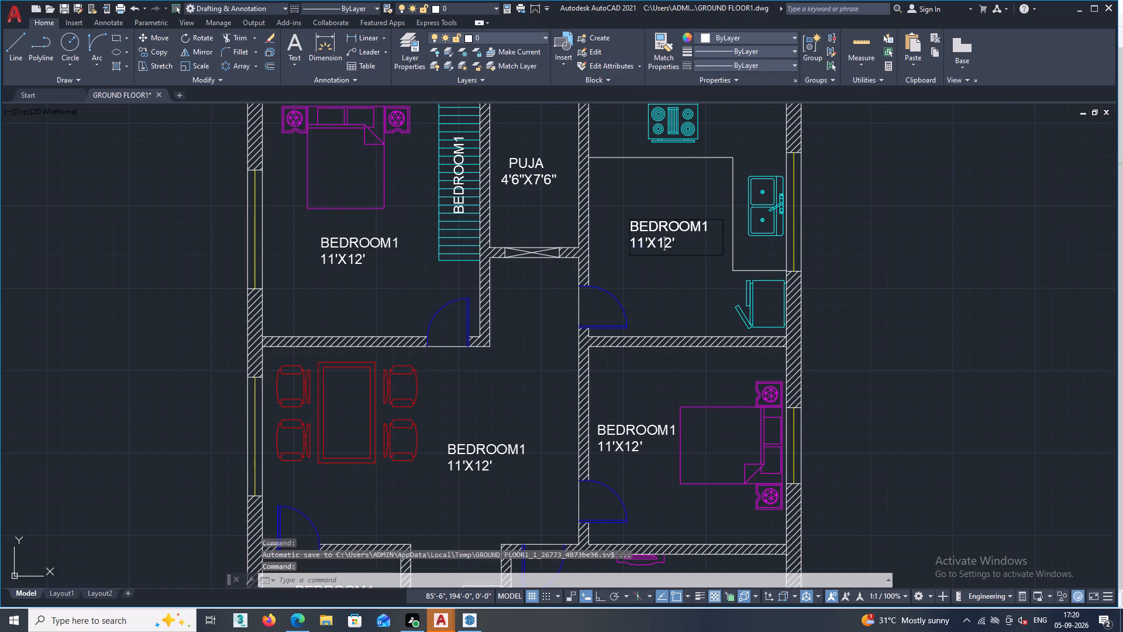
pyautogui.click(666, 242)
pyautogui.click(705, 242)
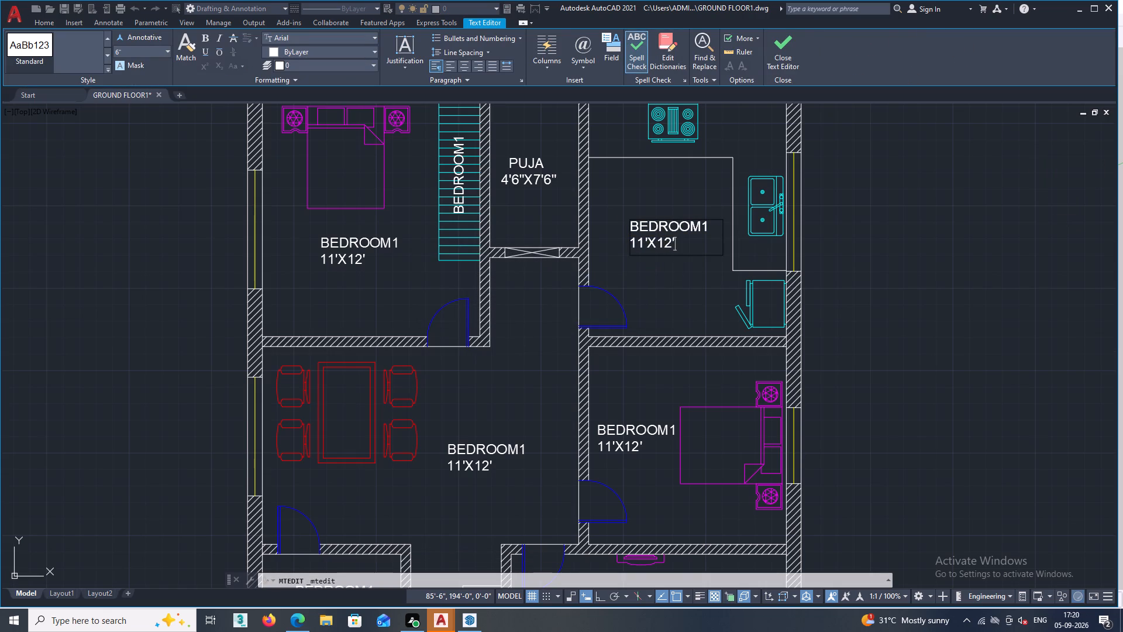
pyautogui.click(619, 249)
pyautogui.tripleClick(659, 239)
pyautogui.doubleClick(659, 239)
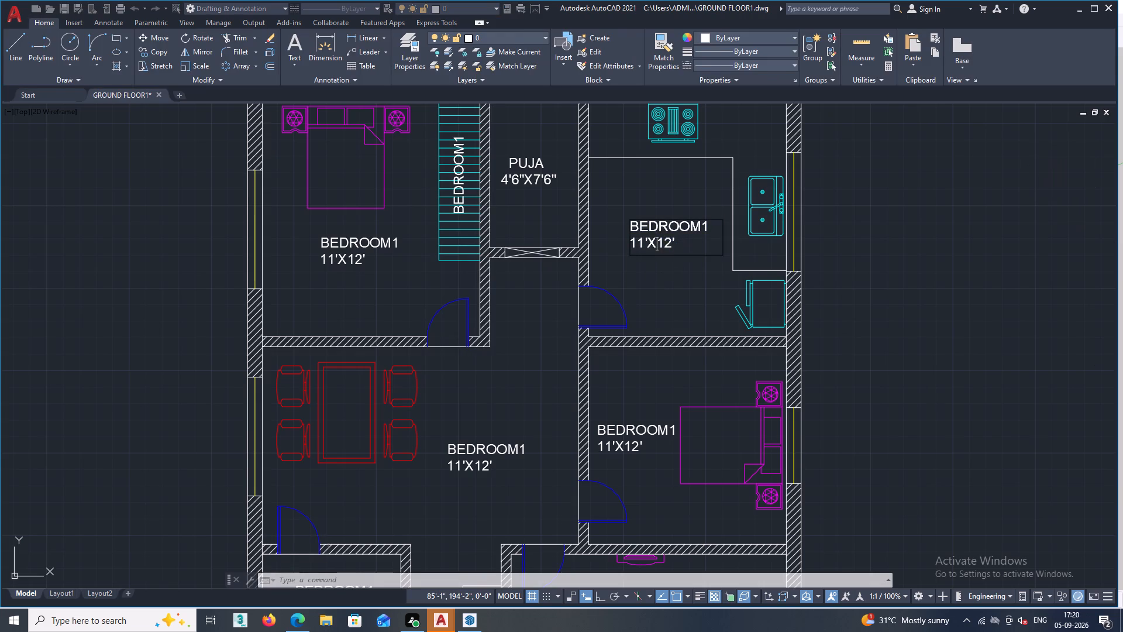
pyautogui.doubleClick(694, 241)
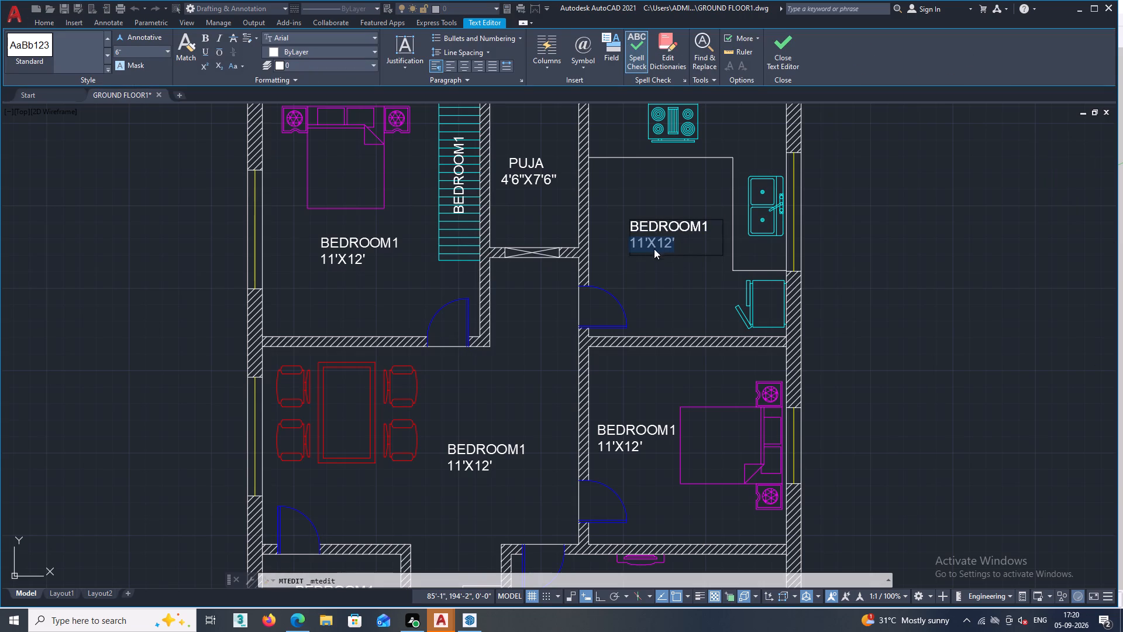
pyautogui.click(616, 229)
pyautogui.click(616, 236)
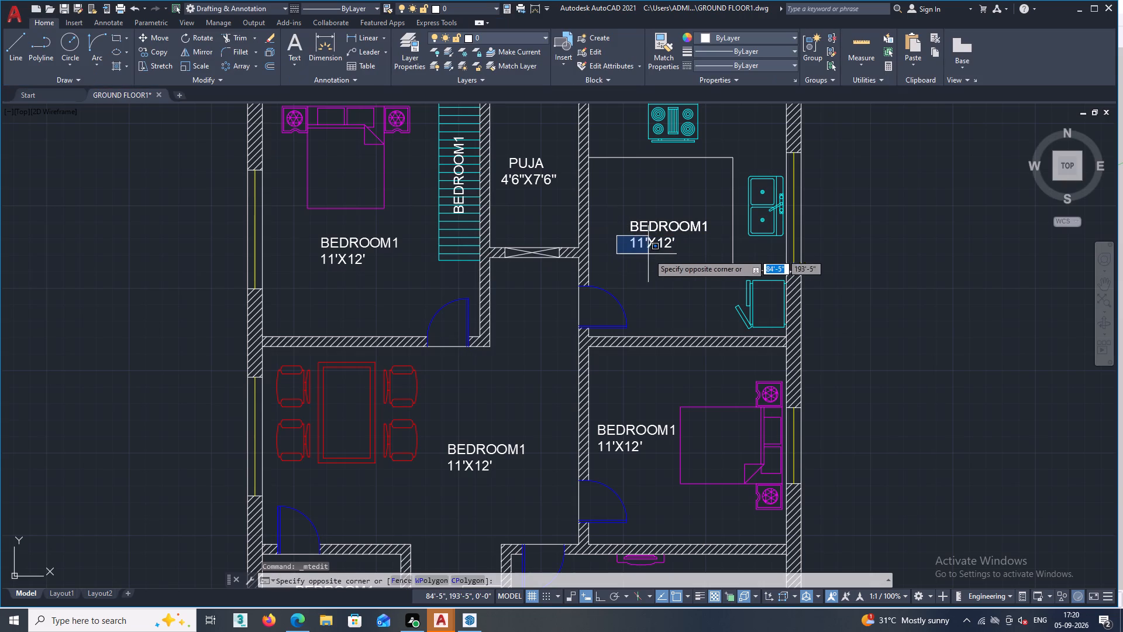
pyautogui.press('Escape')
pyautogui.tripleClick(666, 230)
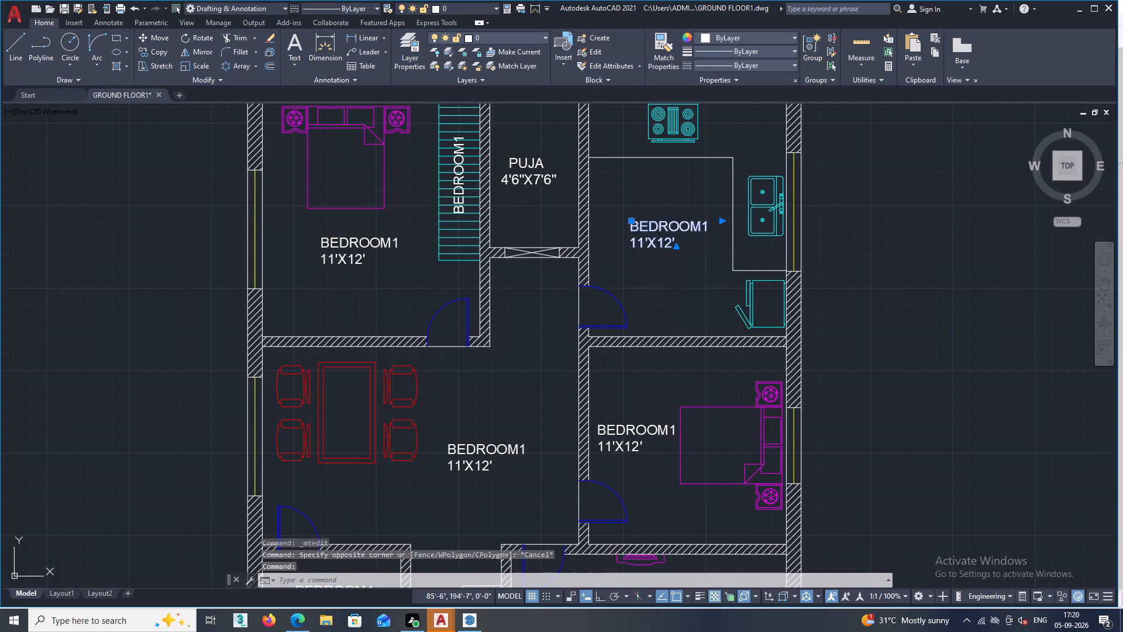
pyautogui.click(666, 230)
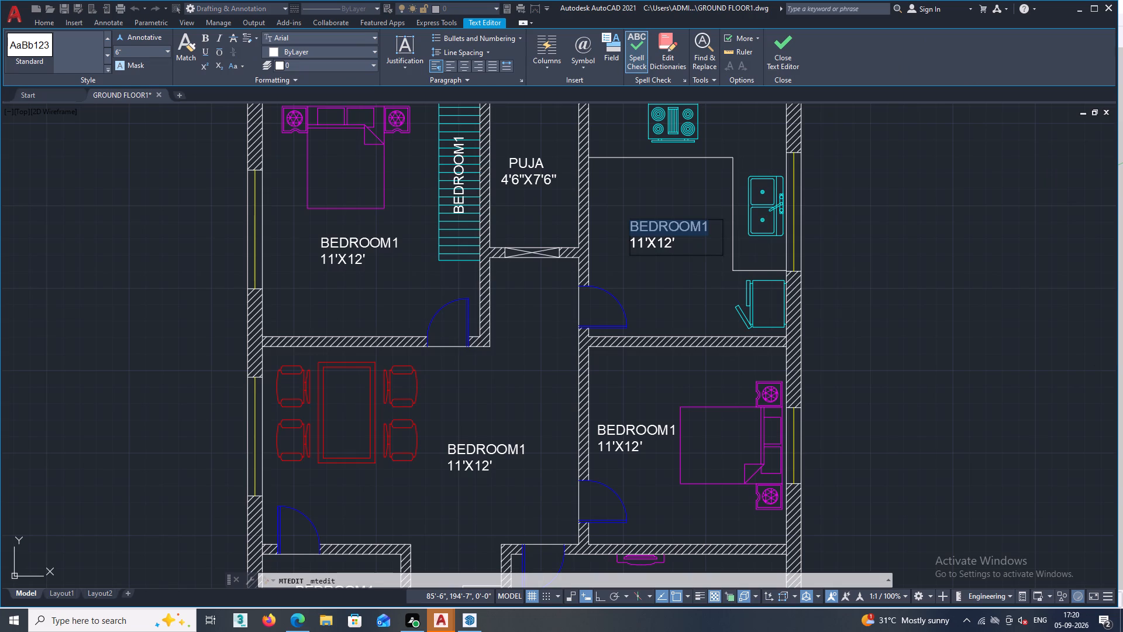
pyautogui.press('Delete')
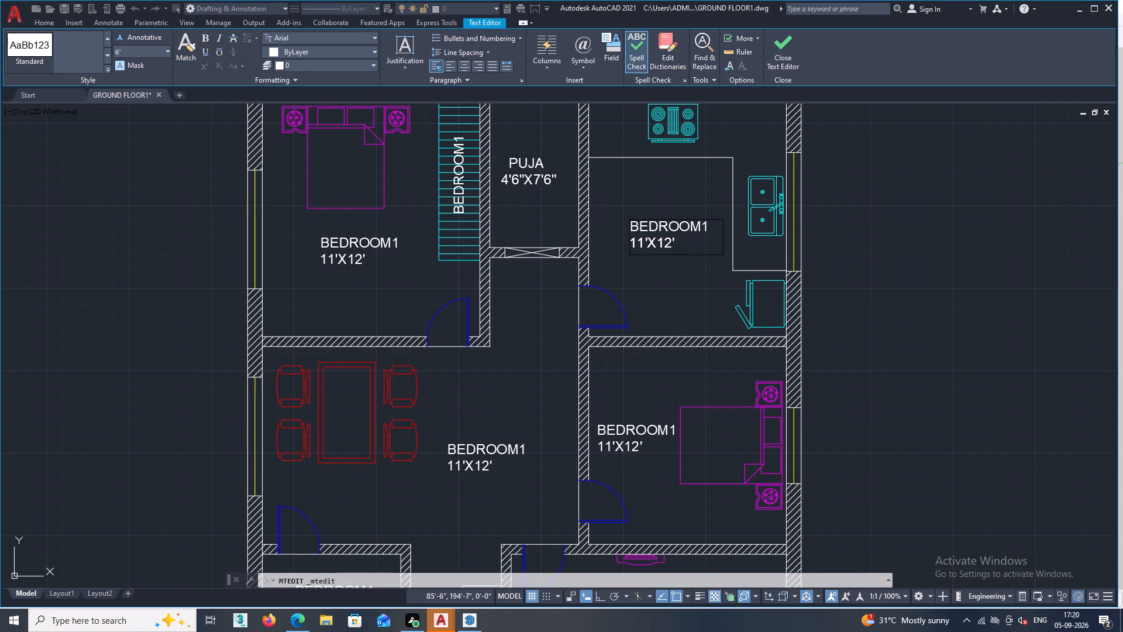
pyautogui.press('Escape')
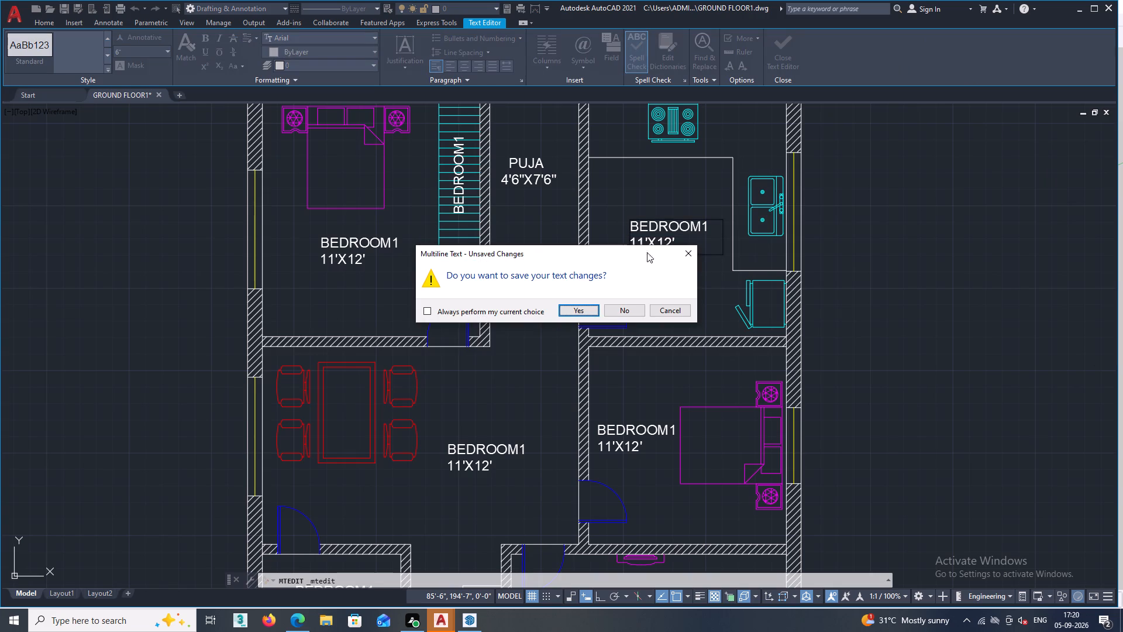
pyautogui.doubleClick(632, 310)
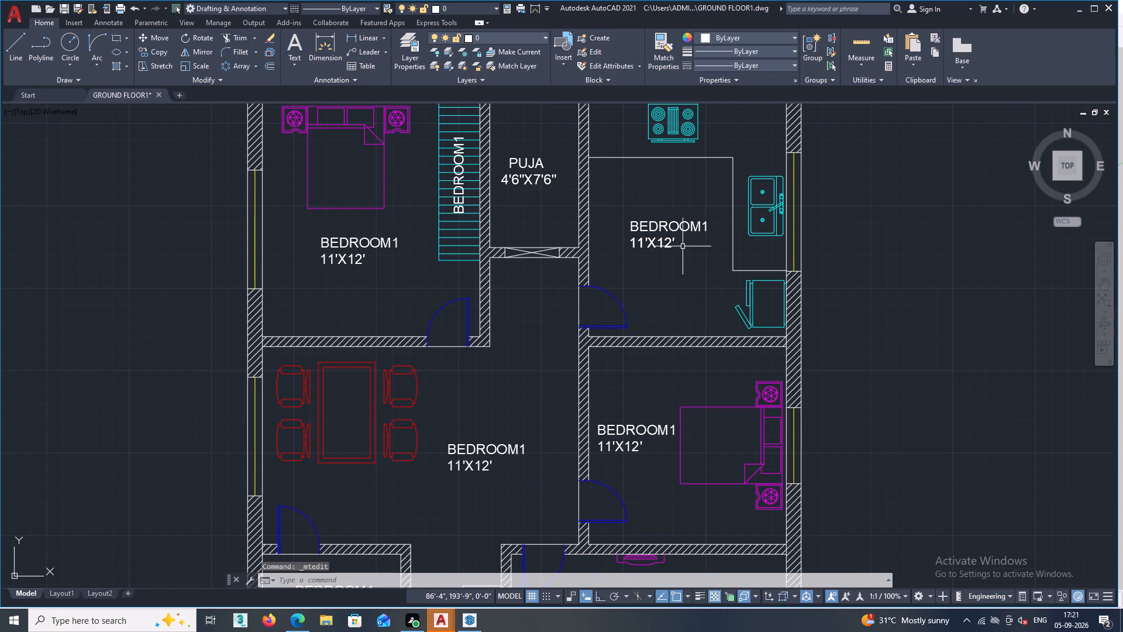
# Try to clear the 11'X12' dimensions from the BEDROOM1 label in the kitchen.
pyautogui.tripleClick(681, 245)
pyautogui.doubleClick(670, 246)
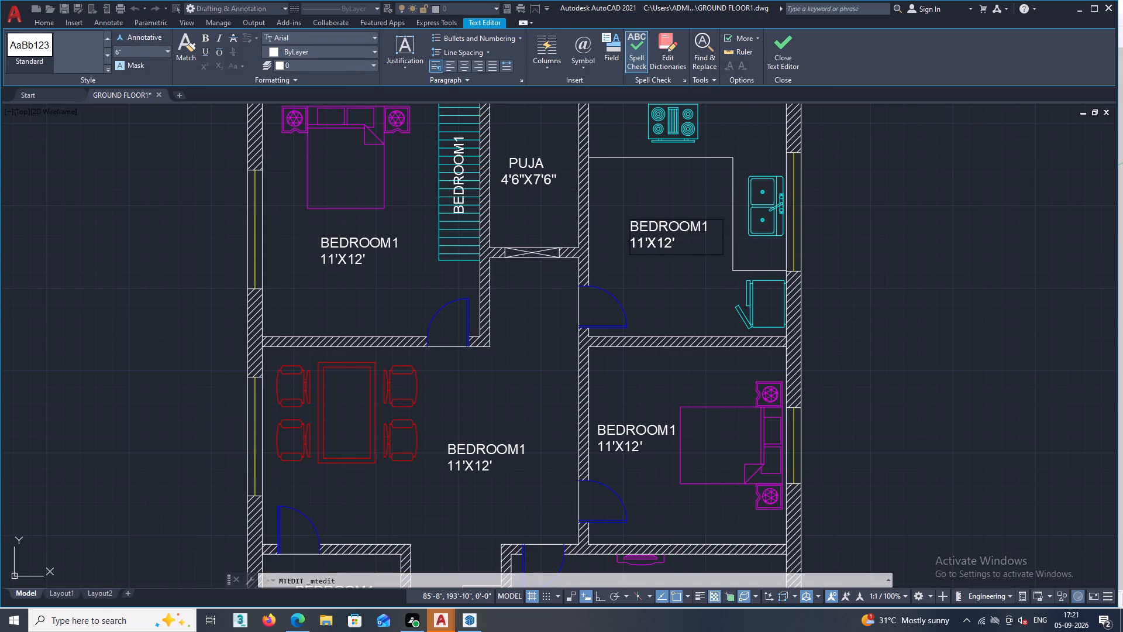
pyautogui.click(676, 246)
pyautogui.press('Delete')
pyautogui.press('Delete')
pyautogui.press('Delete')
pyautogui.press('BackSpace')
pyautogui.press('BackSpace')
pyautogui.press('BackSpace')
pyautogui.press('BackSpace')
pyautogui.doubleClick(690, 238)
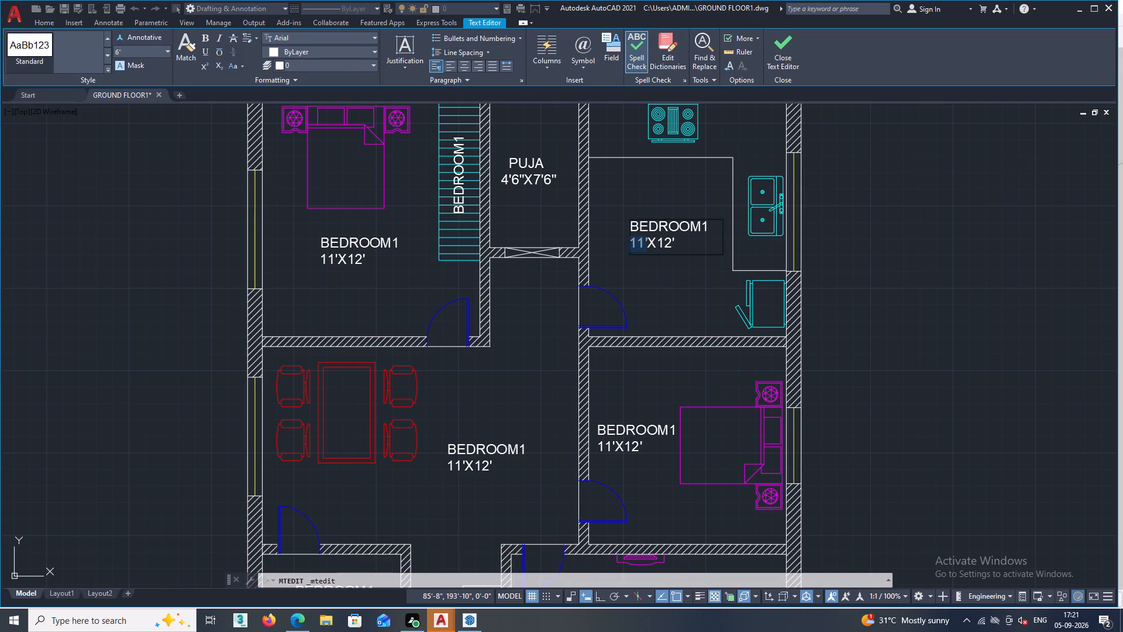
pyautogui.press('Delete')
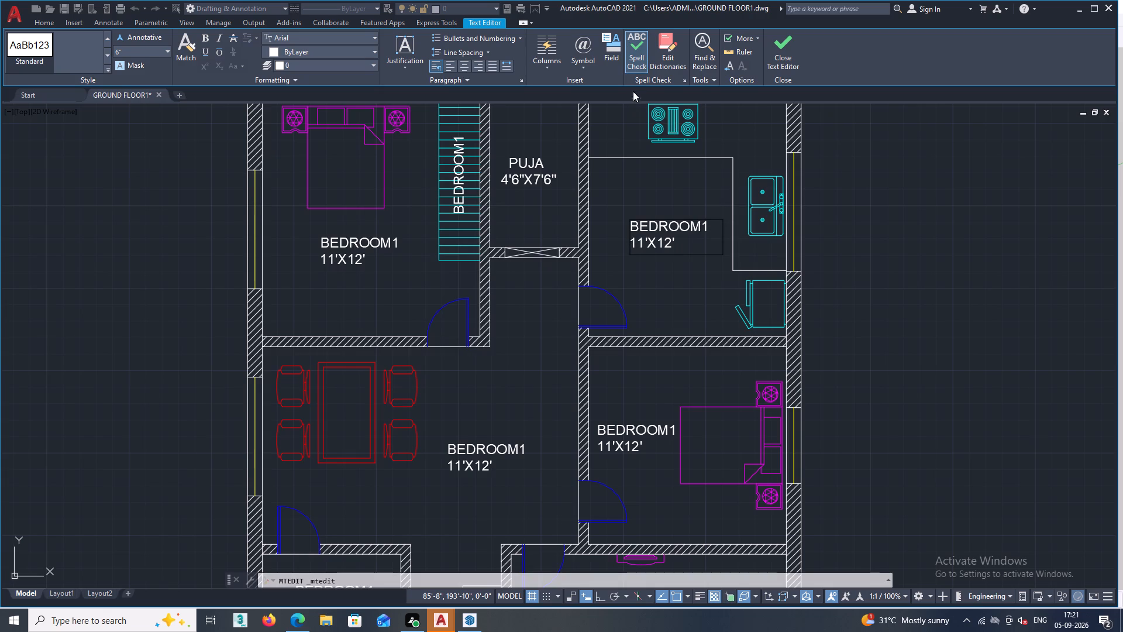
# Turn off spell checking for the multiline text.
pyautogui.doubleClick(632, 57)
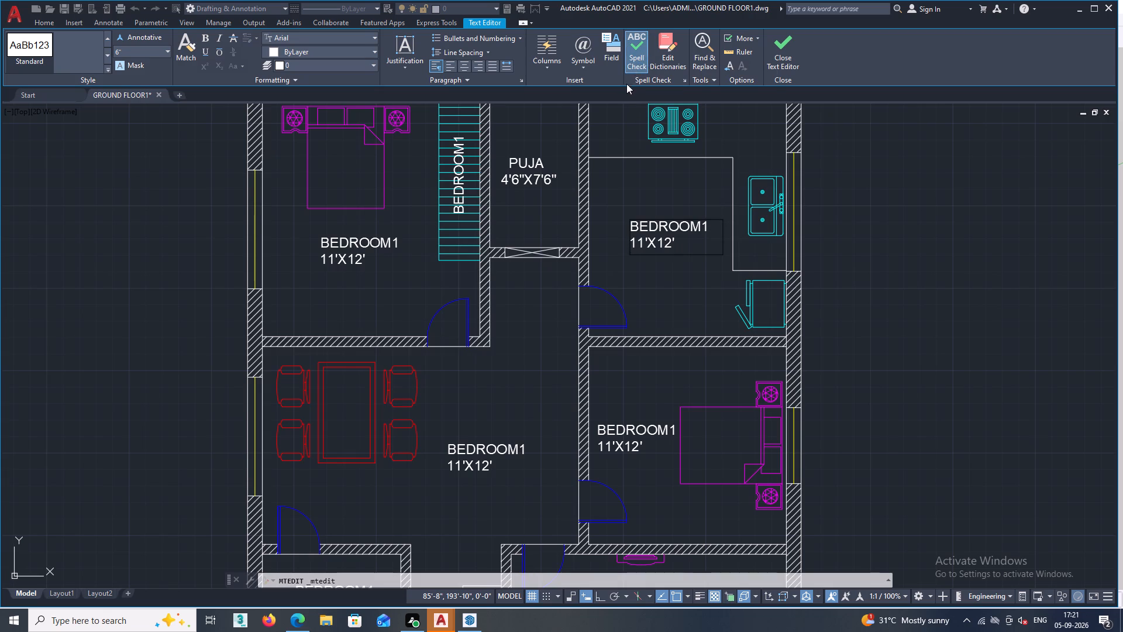
pyautogui.click(633, 59)
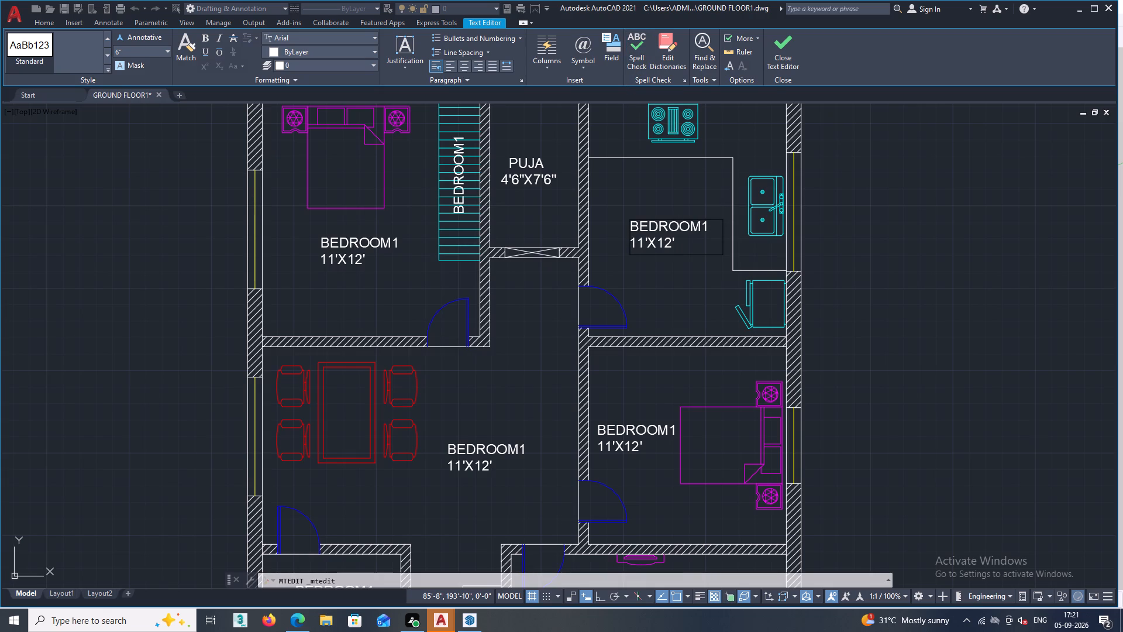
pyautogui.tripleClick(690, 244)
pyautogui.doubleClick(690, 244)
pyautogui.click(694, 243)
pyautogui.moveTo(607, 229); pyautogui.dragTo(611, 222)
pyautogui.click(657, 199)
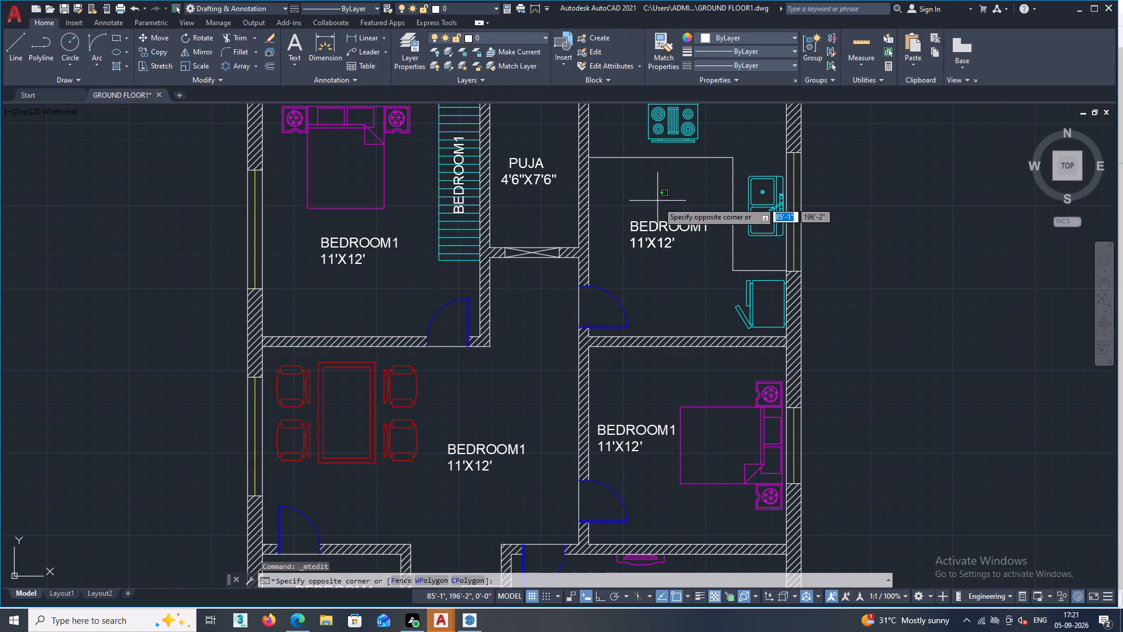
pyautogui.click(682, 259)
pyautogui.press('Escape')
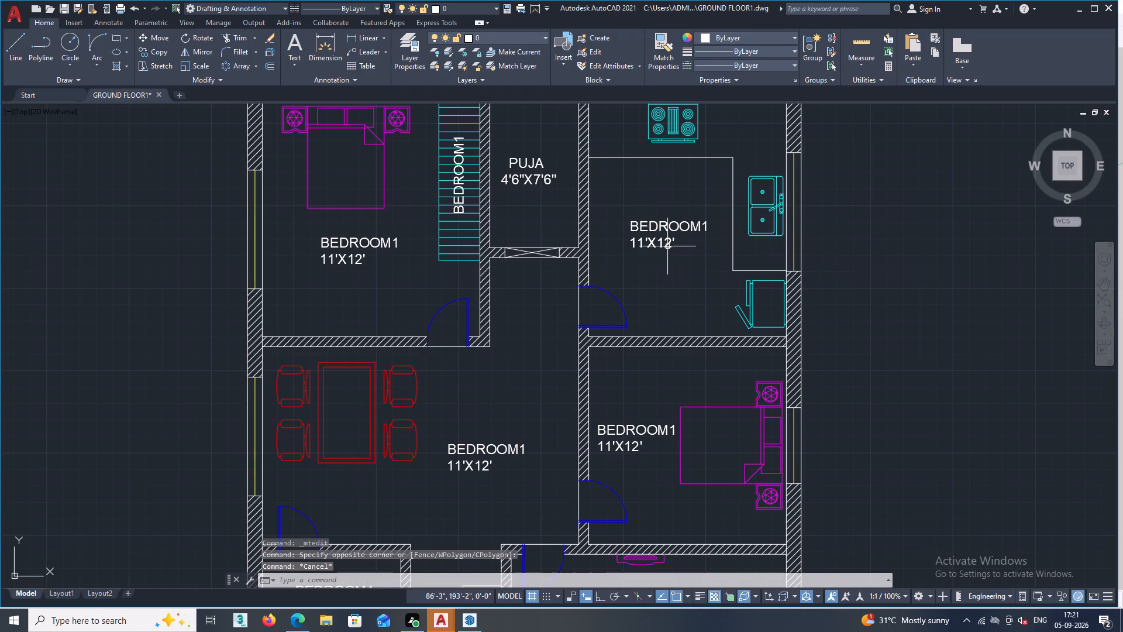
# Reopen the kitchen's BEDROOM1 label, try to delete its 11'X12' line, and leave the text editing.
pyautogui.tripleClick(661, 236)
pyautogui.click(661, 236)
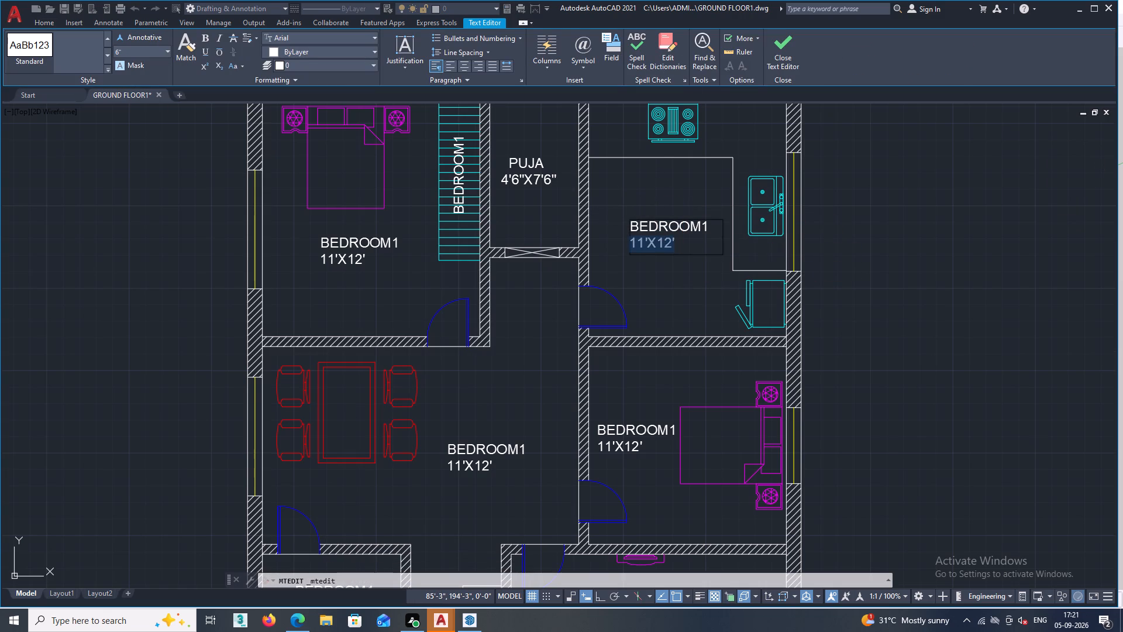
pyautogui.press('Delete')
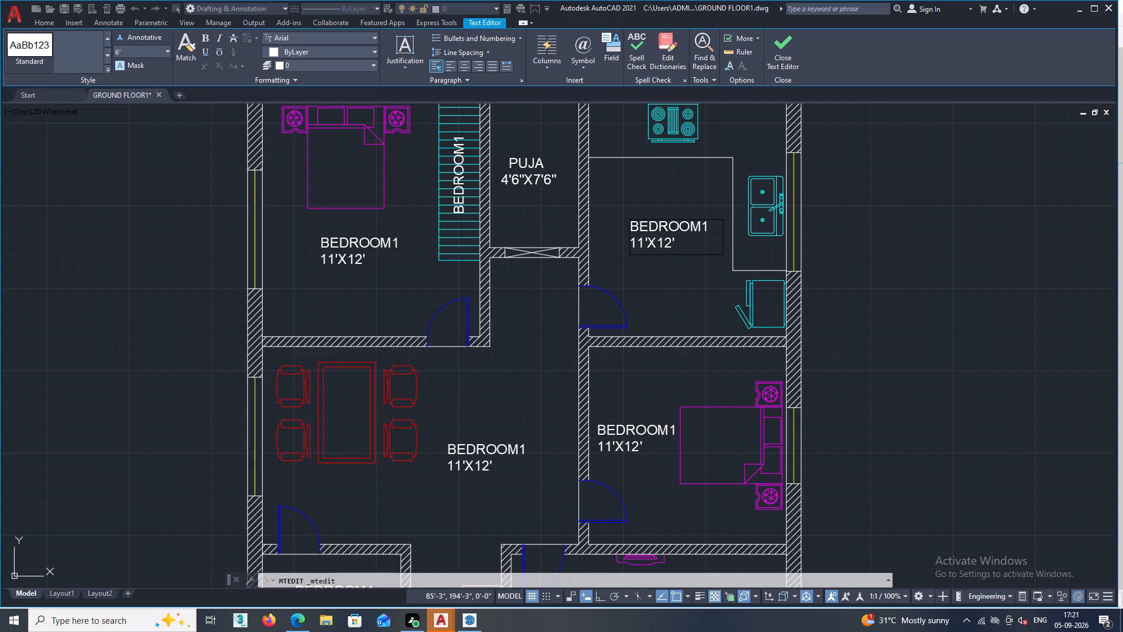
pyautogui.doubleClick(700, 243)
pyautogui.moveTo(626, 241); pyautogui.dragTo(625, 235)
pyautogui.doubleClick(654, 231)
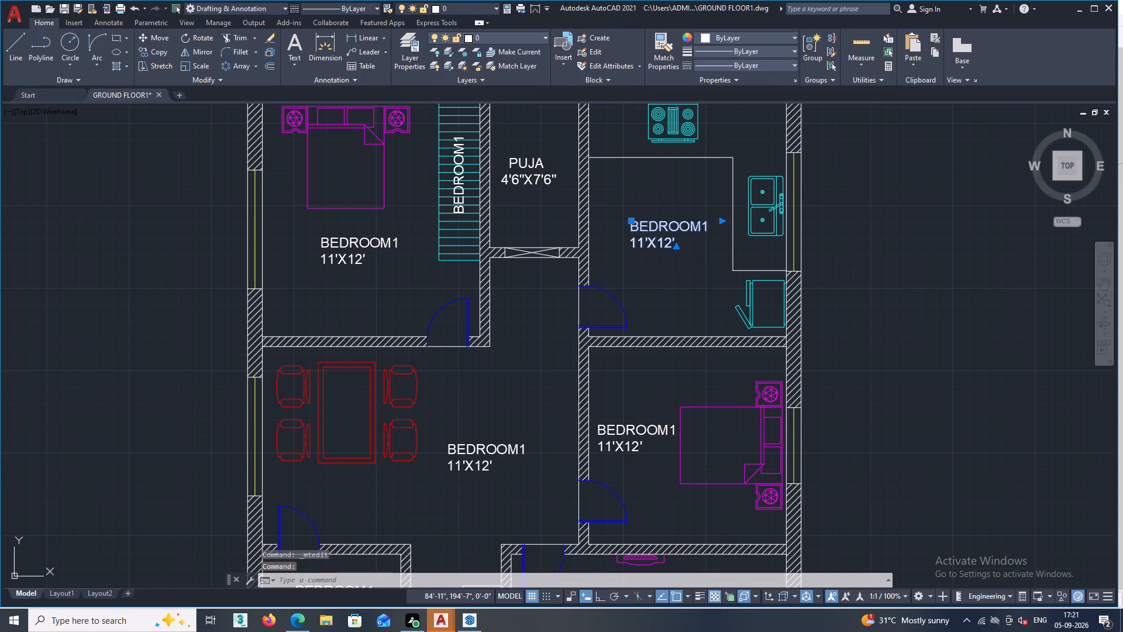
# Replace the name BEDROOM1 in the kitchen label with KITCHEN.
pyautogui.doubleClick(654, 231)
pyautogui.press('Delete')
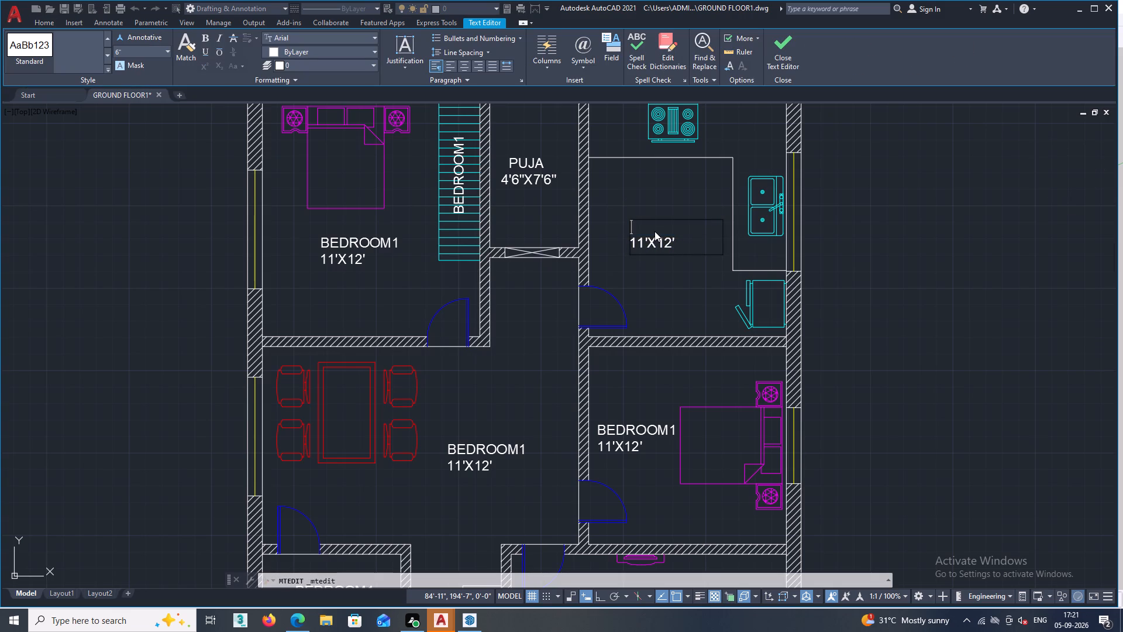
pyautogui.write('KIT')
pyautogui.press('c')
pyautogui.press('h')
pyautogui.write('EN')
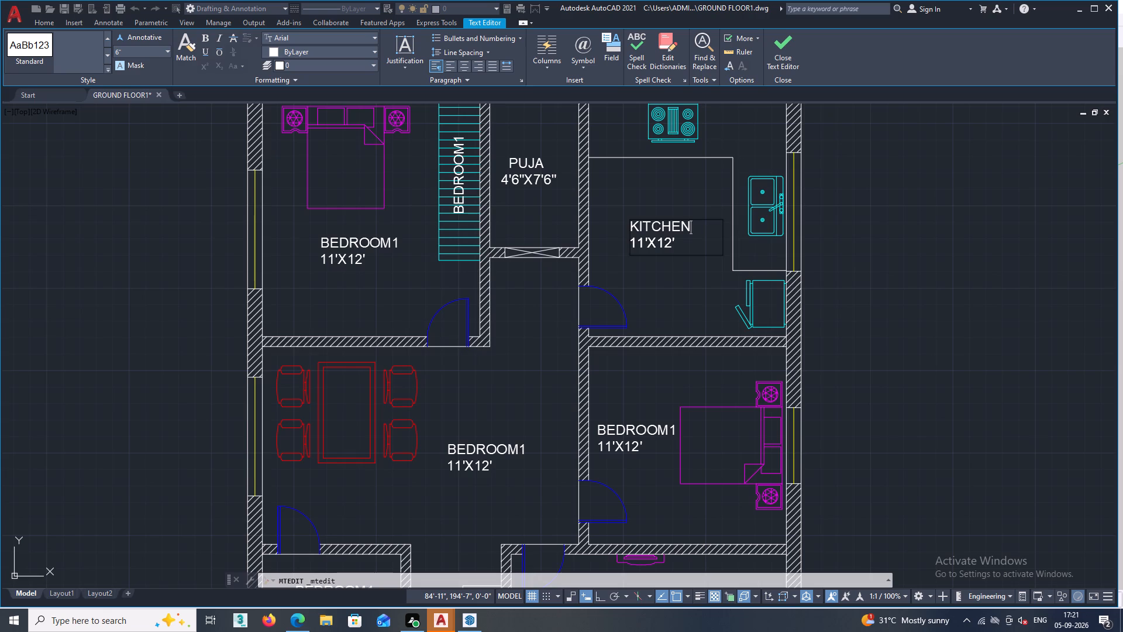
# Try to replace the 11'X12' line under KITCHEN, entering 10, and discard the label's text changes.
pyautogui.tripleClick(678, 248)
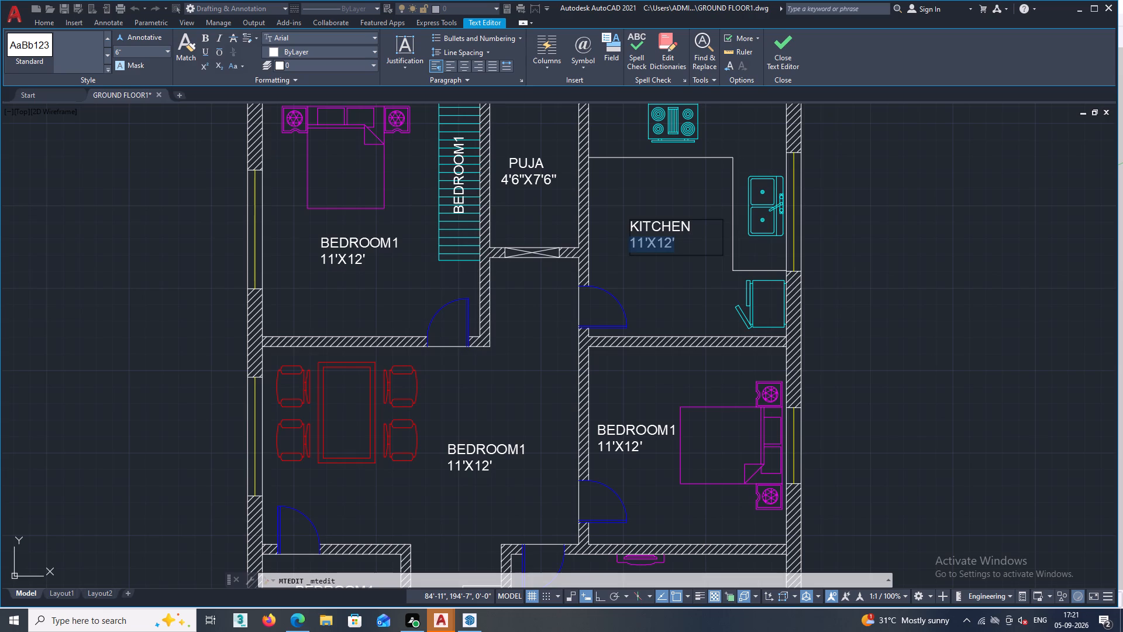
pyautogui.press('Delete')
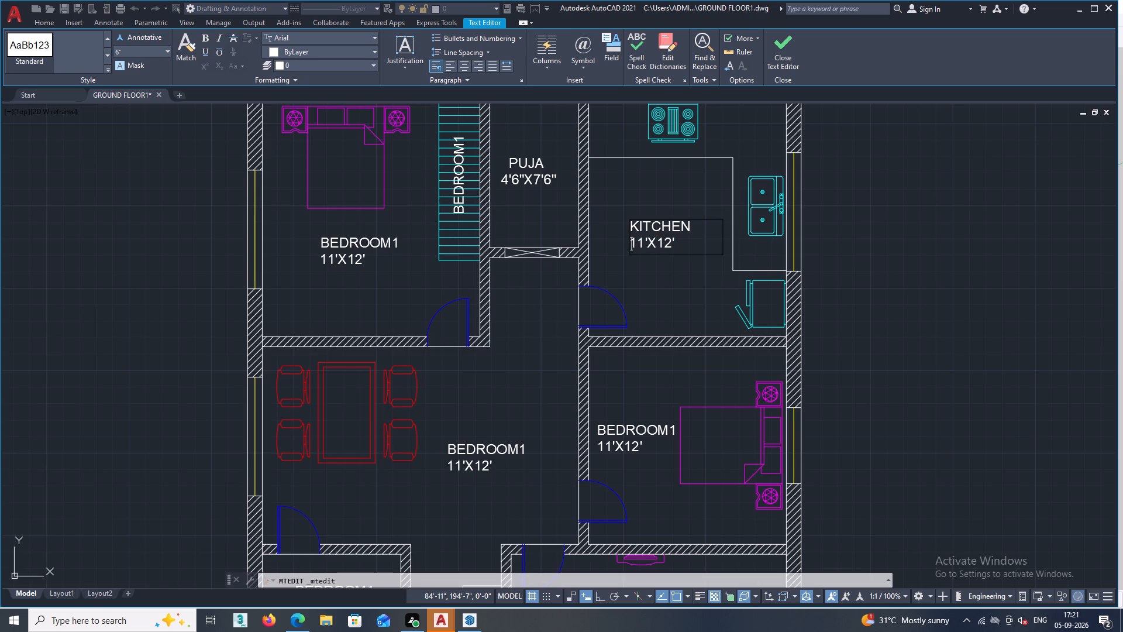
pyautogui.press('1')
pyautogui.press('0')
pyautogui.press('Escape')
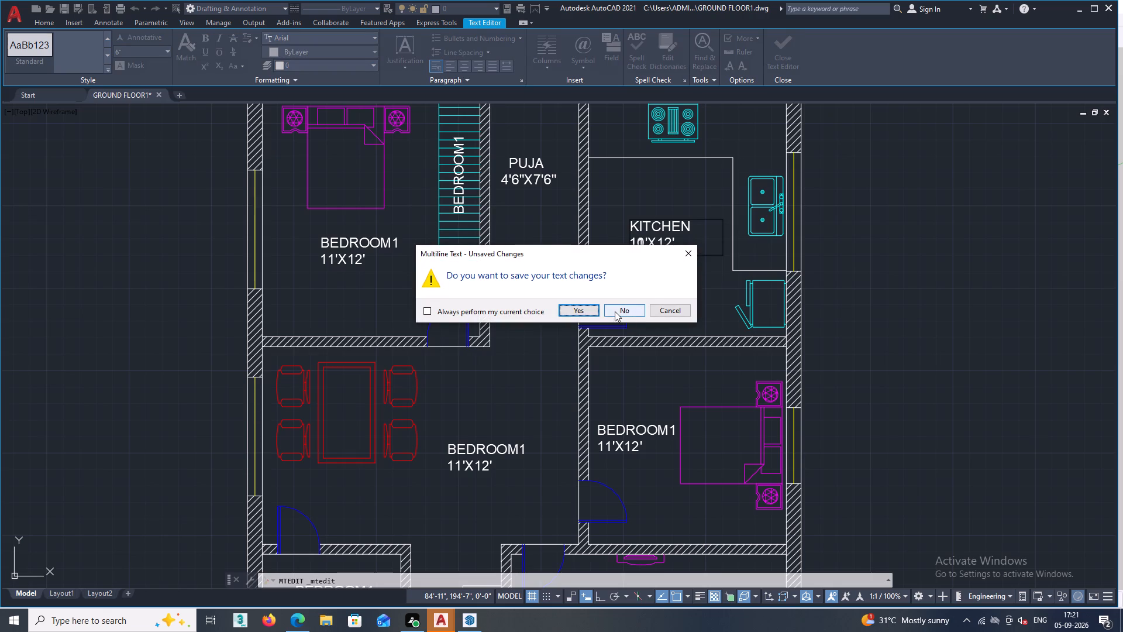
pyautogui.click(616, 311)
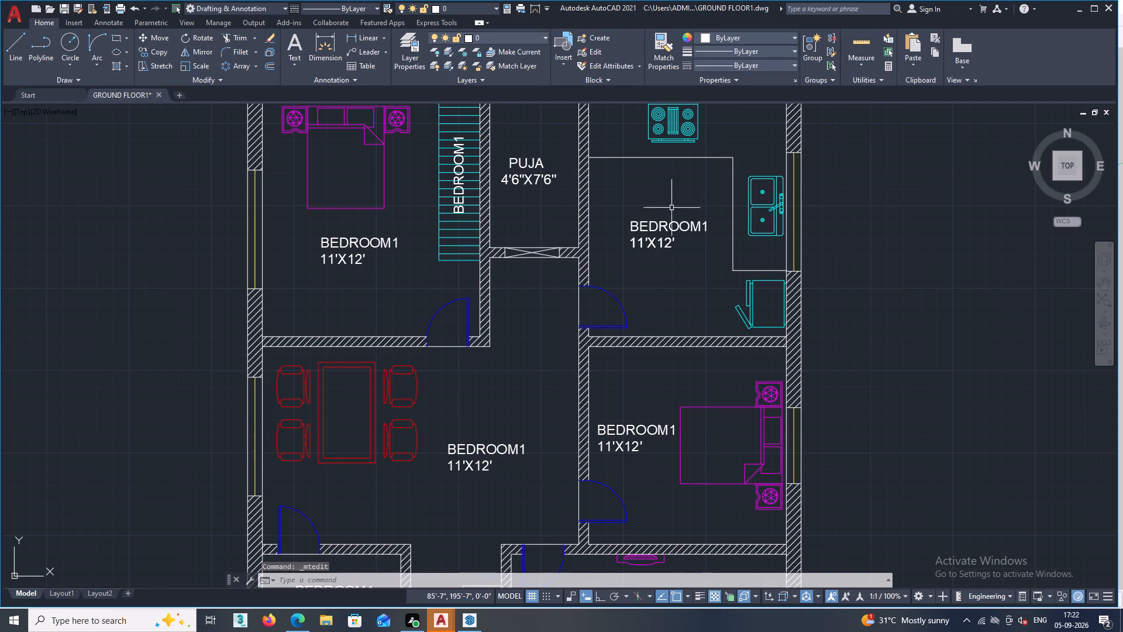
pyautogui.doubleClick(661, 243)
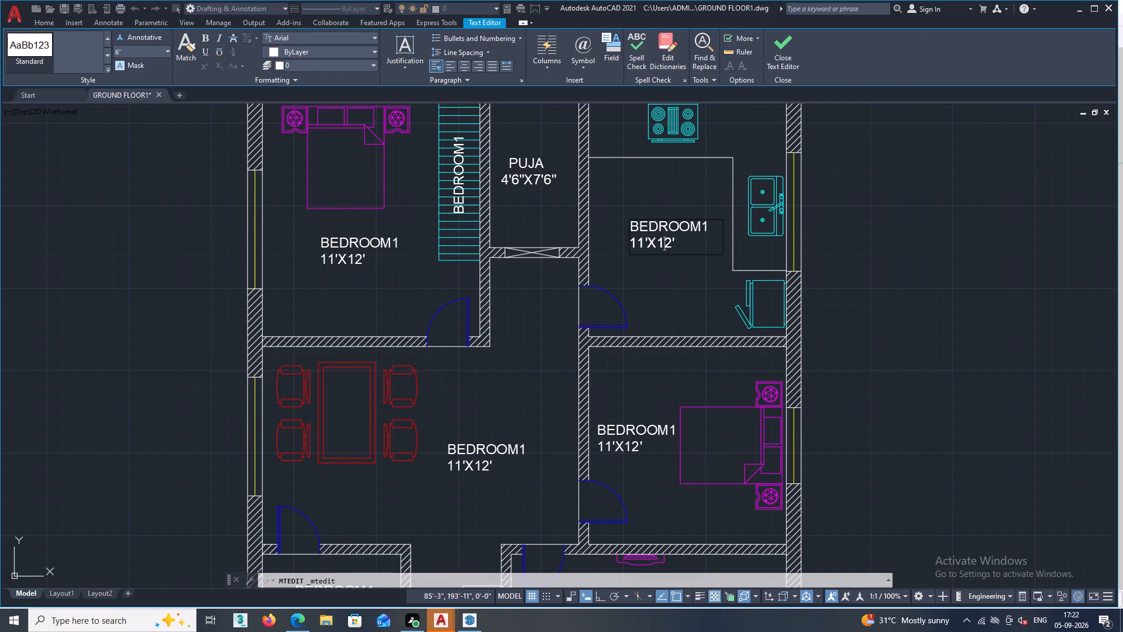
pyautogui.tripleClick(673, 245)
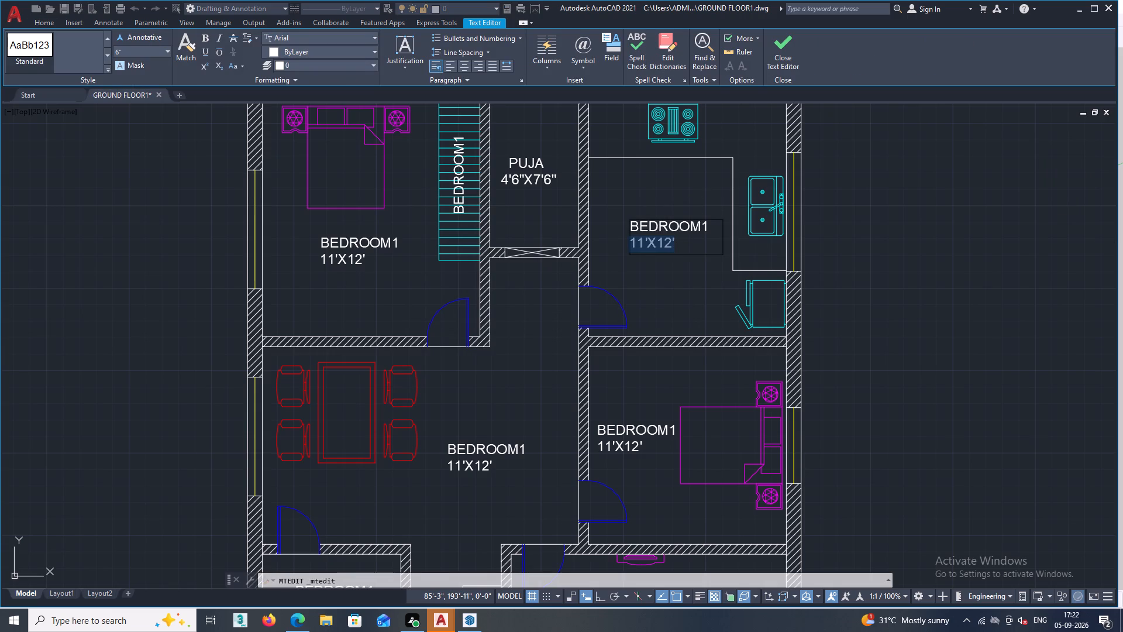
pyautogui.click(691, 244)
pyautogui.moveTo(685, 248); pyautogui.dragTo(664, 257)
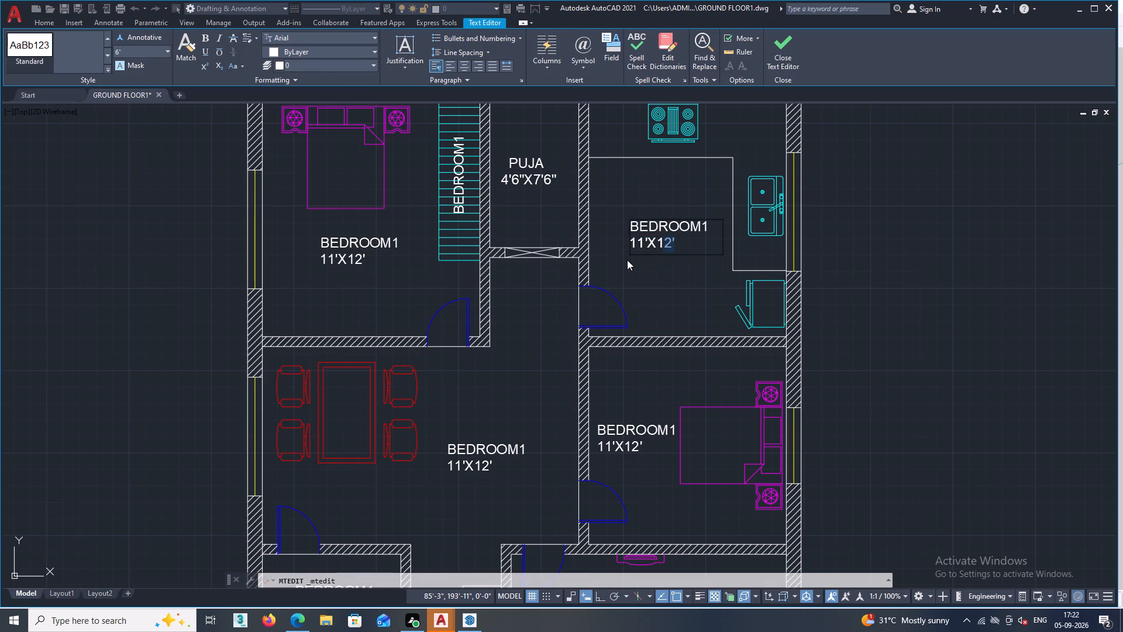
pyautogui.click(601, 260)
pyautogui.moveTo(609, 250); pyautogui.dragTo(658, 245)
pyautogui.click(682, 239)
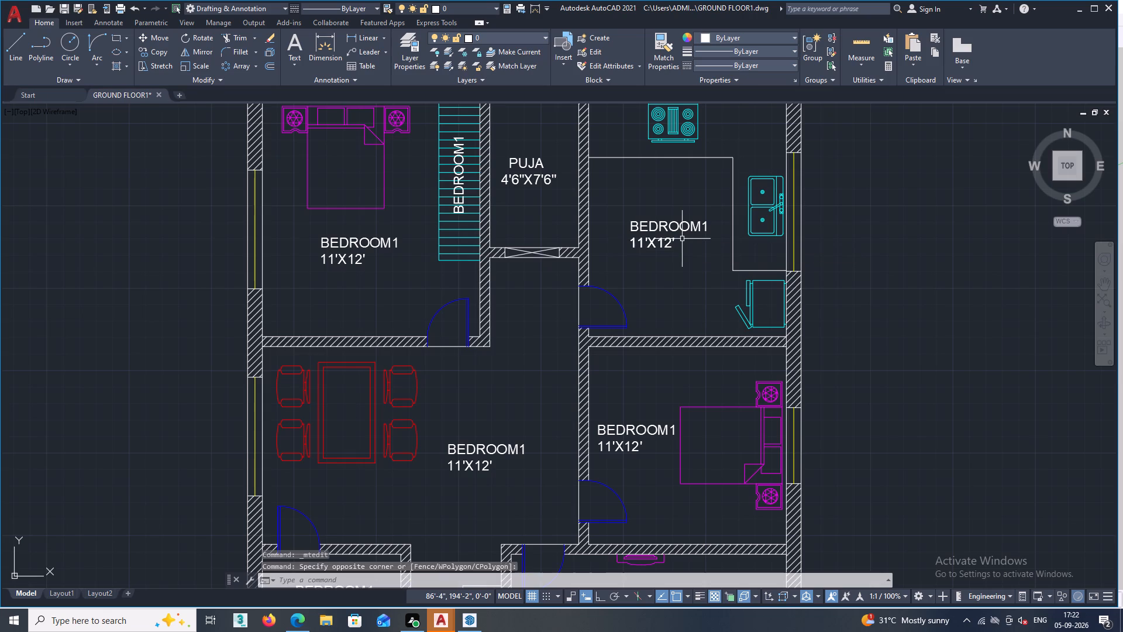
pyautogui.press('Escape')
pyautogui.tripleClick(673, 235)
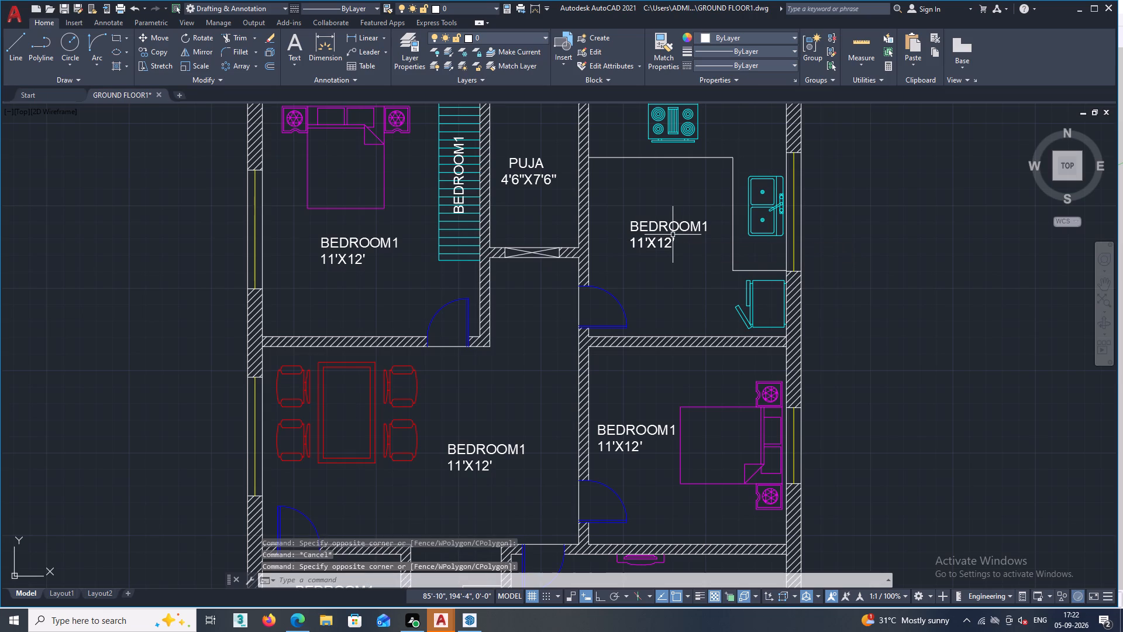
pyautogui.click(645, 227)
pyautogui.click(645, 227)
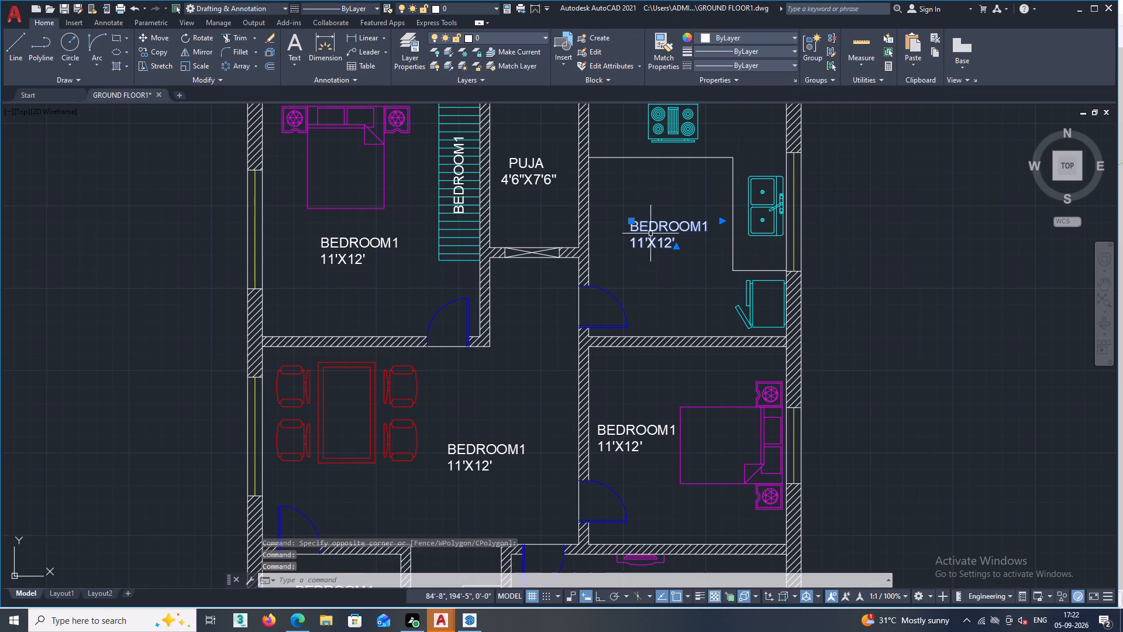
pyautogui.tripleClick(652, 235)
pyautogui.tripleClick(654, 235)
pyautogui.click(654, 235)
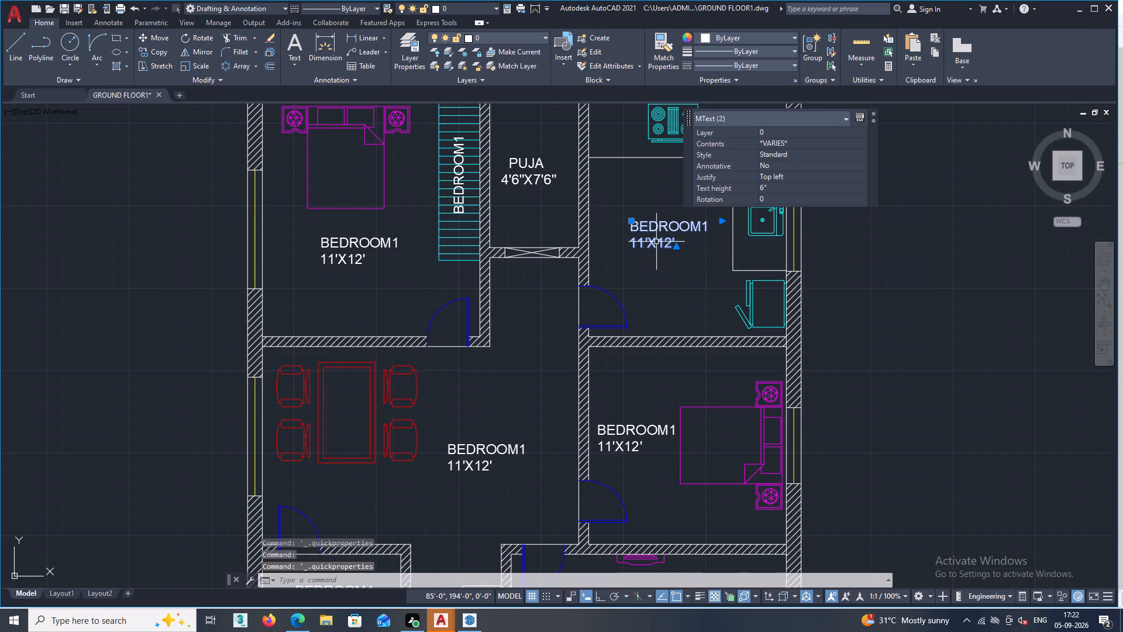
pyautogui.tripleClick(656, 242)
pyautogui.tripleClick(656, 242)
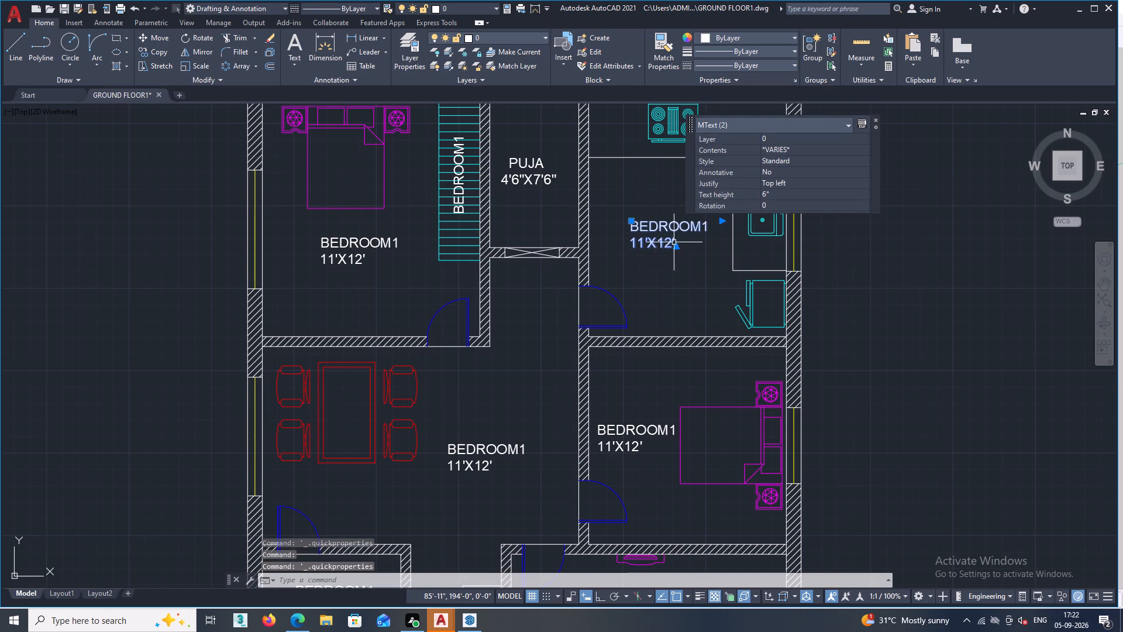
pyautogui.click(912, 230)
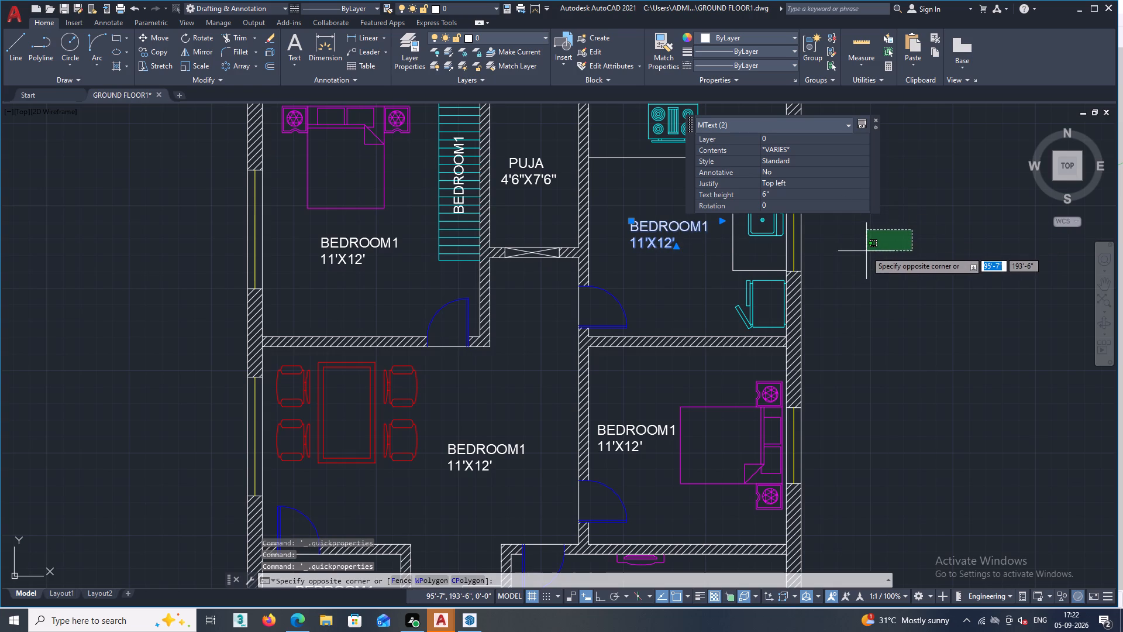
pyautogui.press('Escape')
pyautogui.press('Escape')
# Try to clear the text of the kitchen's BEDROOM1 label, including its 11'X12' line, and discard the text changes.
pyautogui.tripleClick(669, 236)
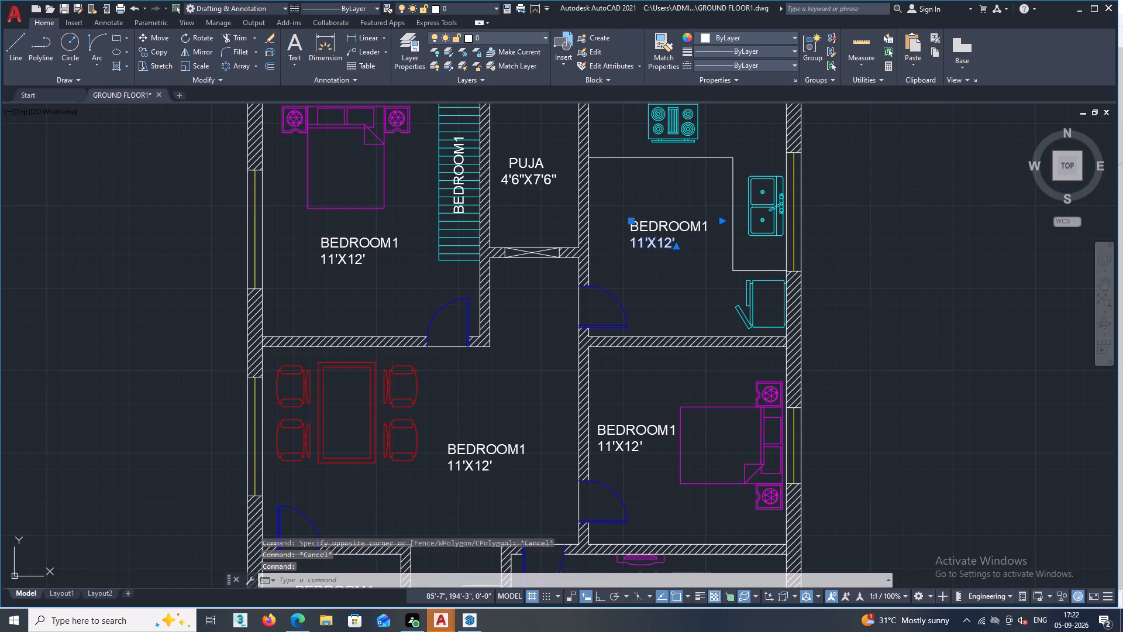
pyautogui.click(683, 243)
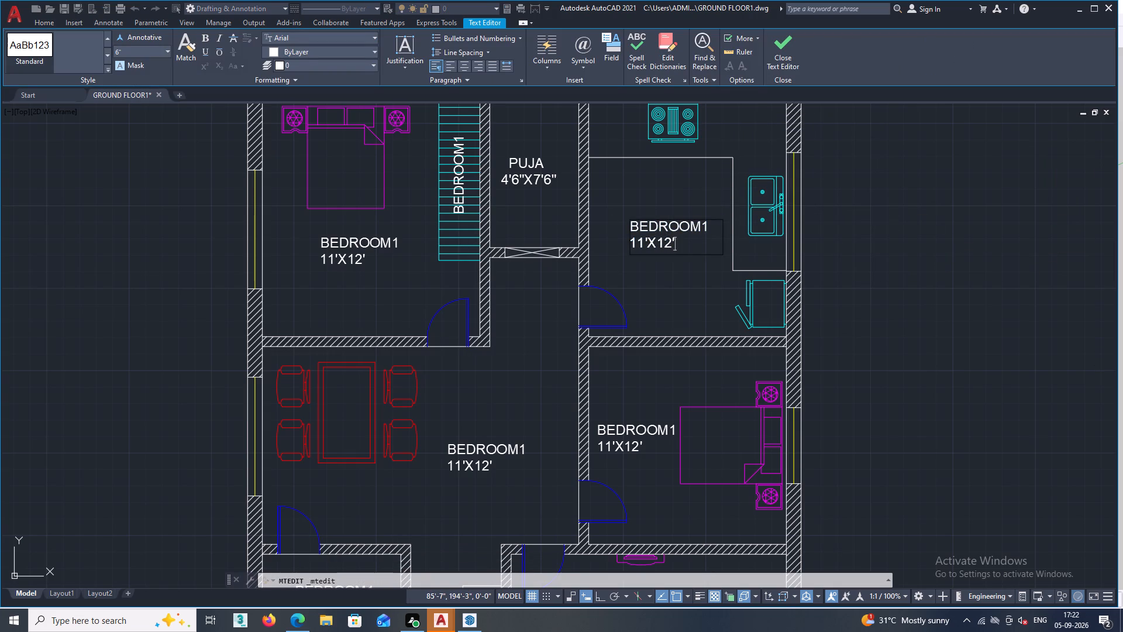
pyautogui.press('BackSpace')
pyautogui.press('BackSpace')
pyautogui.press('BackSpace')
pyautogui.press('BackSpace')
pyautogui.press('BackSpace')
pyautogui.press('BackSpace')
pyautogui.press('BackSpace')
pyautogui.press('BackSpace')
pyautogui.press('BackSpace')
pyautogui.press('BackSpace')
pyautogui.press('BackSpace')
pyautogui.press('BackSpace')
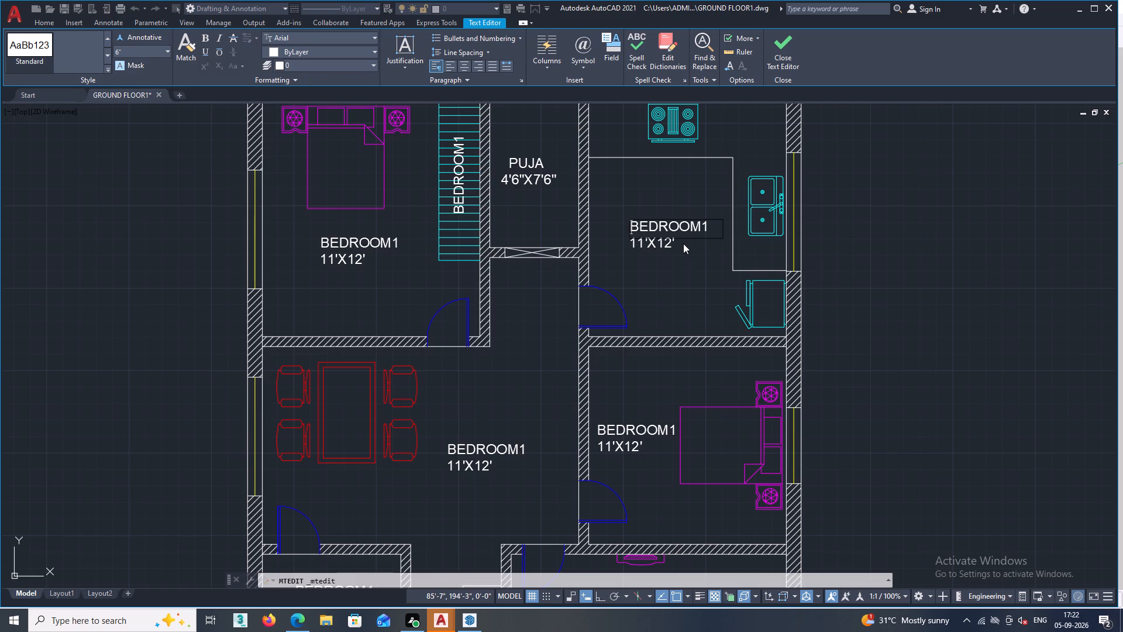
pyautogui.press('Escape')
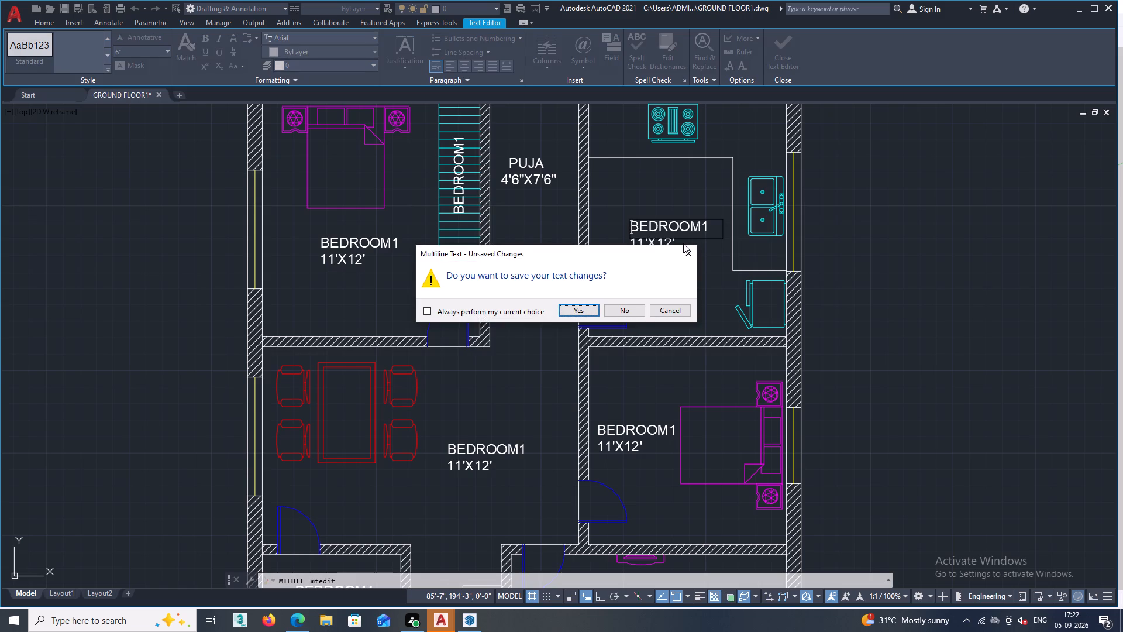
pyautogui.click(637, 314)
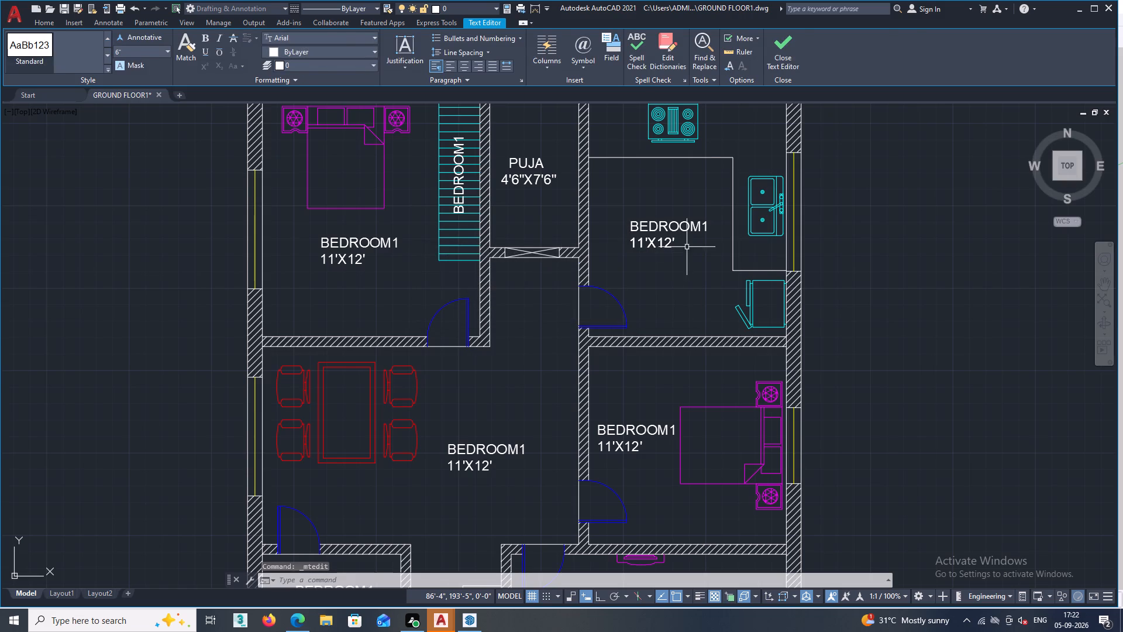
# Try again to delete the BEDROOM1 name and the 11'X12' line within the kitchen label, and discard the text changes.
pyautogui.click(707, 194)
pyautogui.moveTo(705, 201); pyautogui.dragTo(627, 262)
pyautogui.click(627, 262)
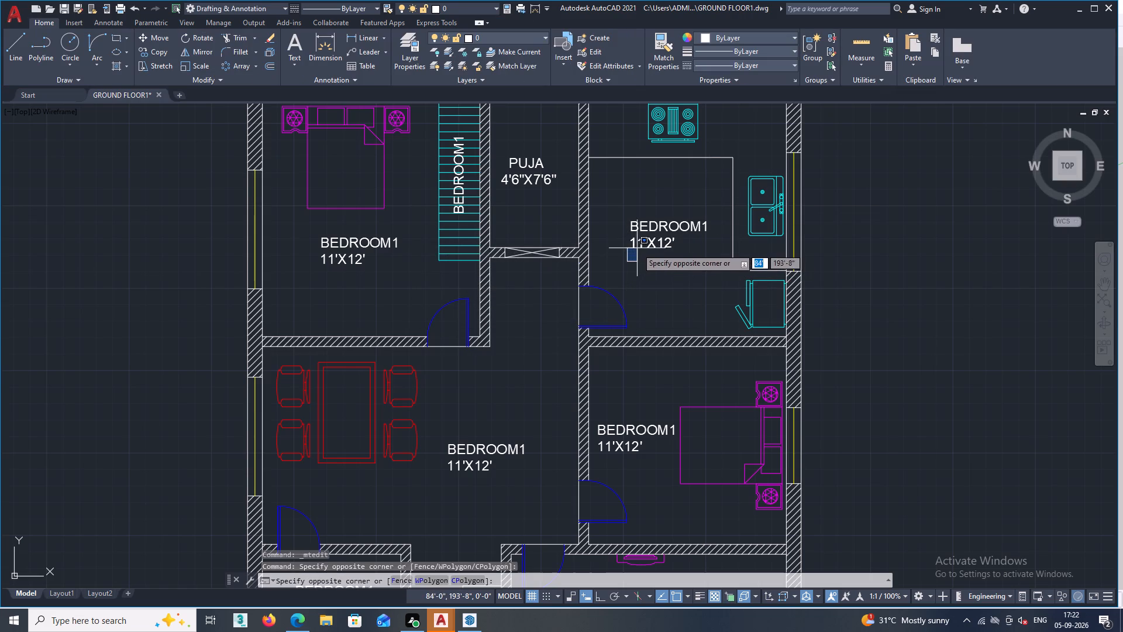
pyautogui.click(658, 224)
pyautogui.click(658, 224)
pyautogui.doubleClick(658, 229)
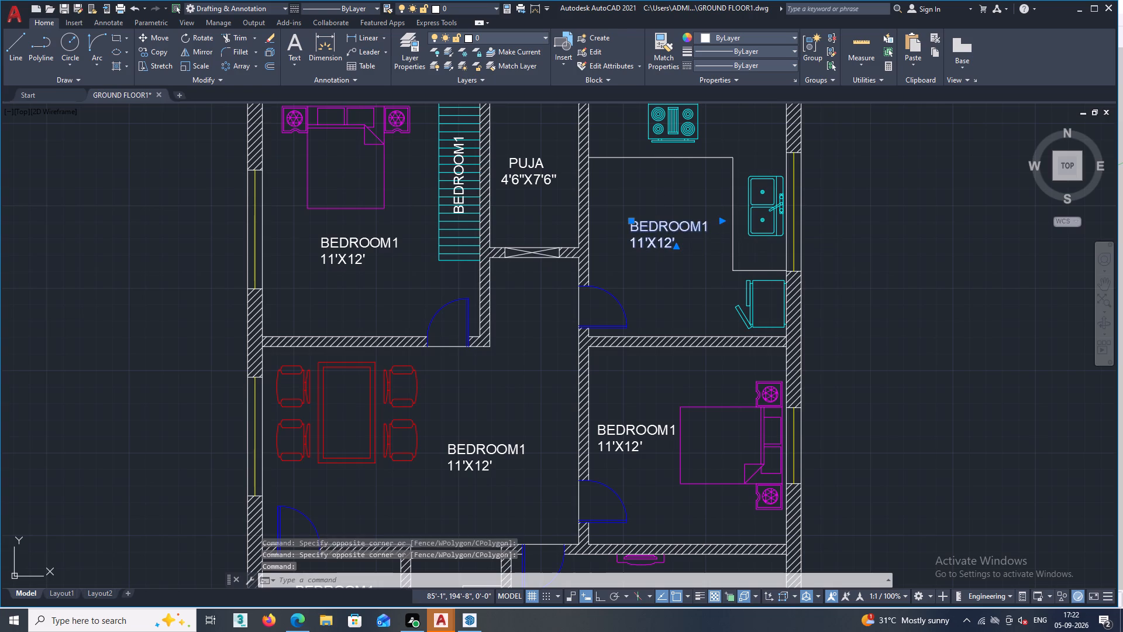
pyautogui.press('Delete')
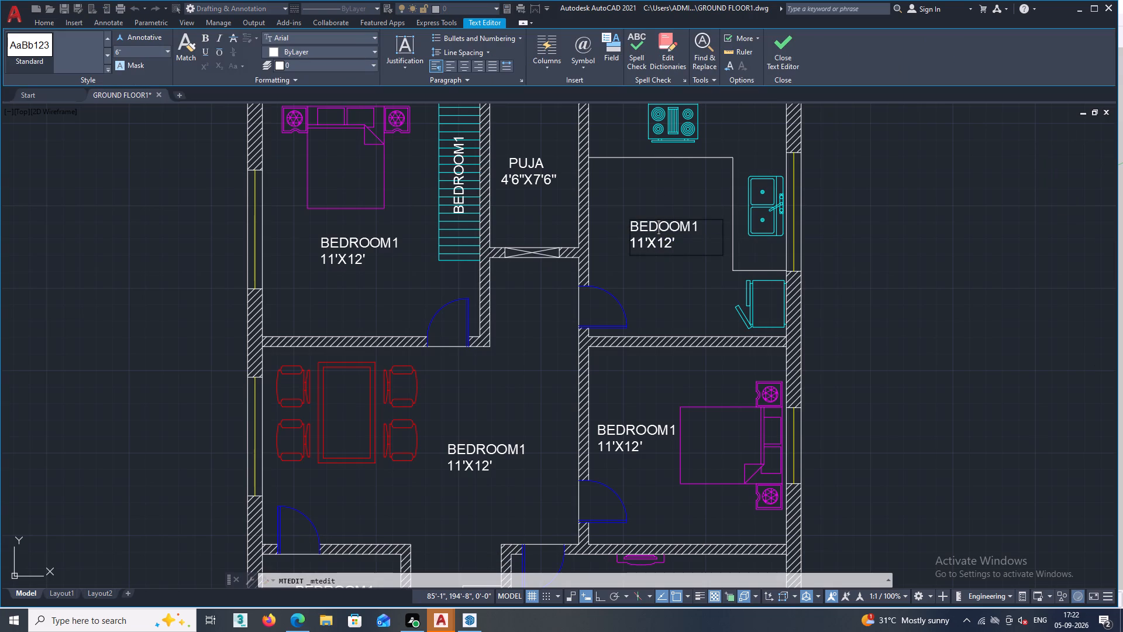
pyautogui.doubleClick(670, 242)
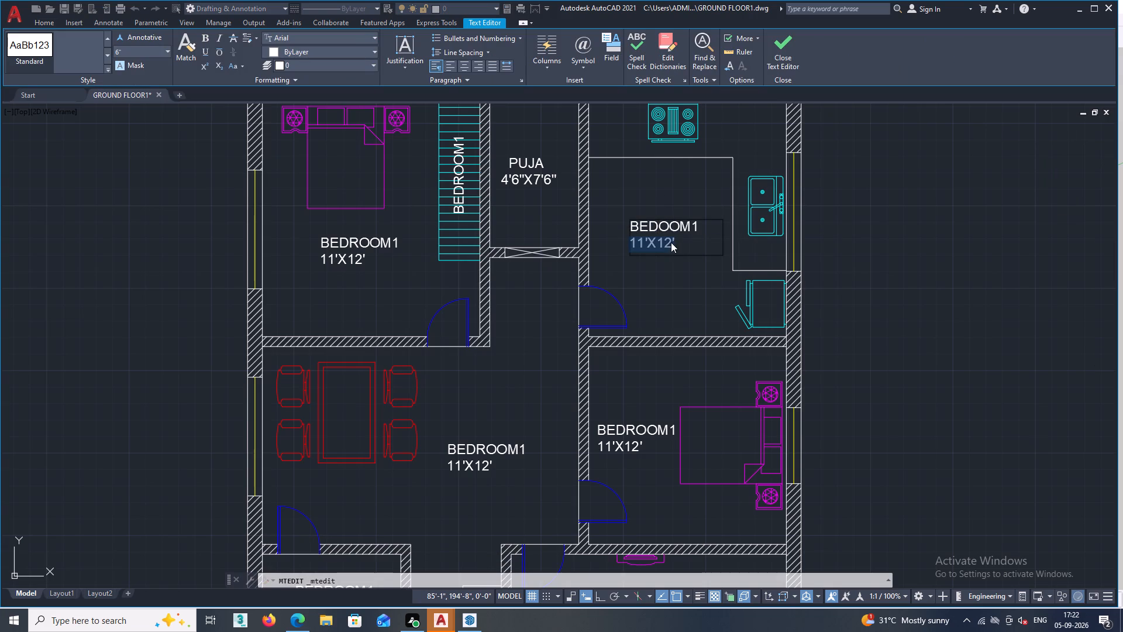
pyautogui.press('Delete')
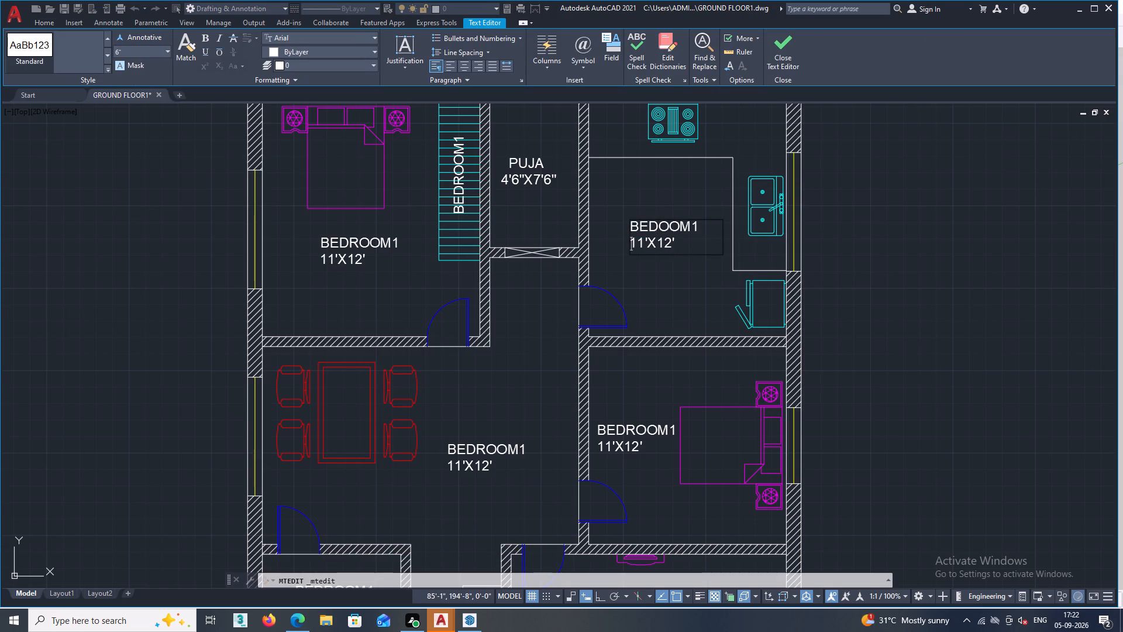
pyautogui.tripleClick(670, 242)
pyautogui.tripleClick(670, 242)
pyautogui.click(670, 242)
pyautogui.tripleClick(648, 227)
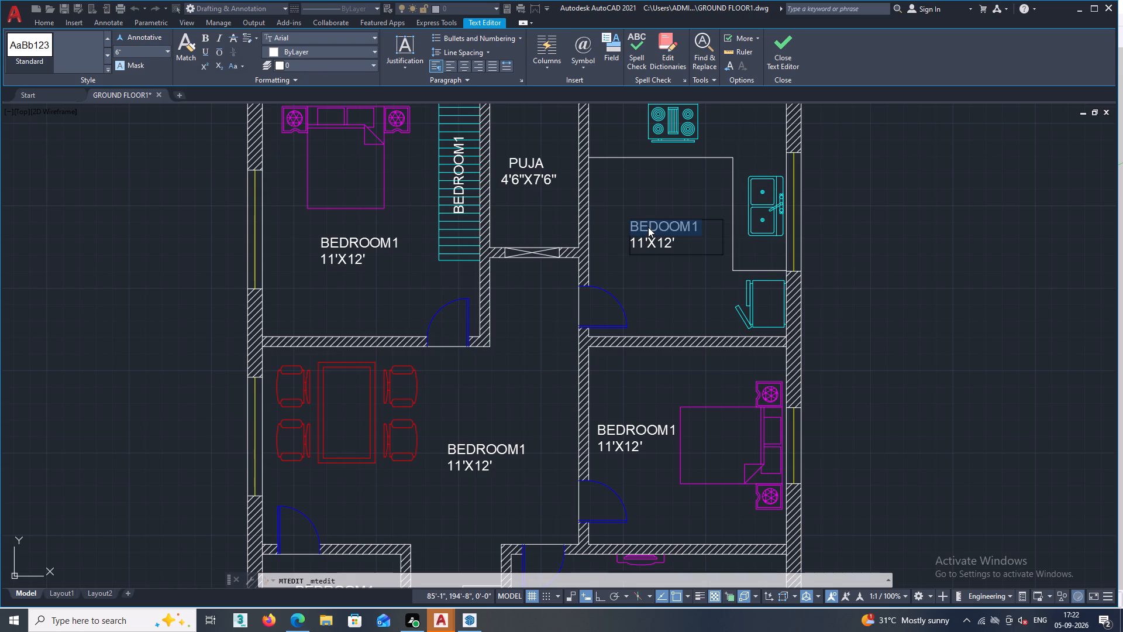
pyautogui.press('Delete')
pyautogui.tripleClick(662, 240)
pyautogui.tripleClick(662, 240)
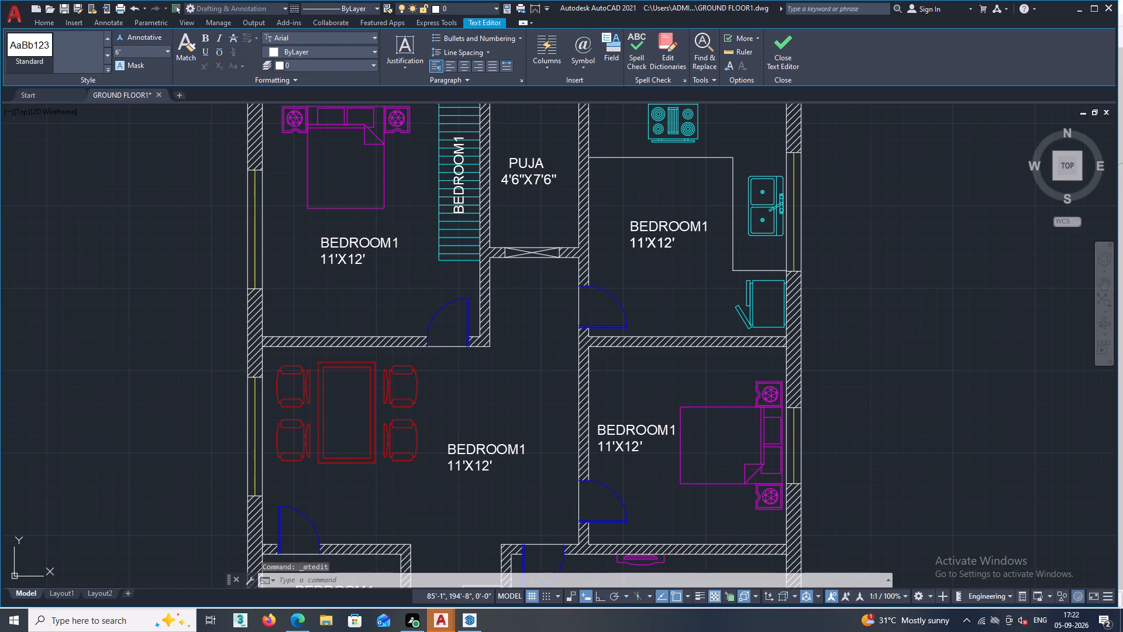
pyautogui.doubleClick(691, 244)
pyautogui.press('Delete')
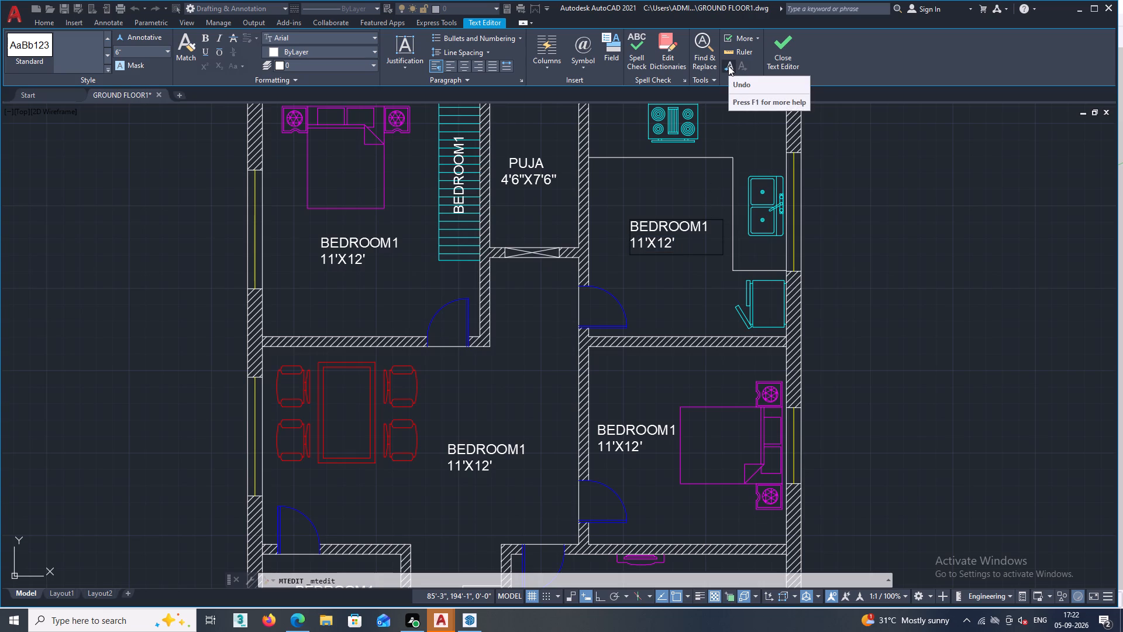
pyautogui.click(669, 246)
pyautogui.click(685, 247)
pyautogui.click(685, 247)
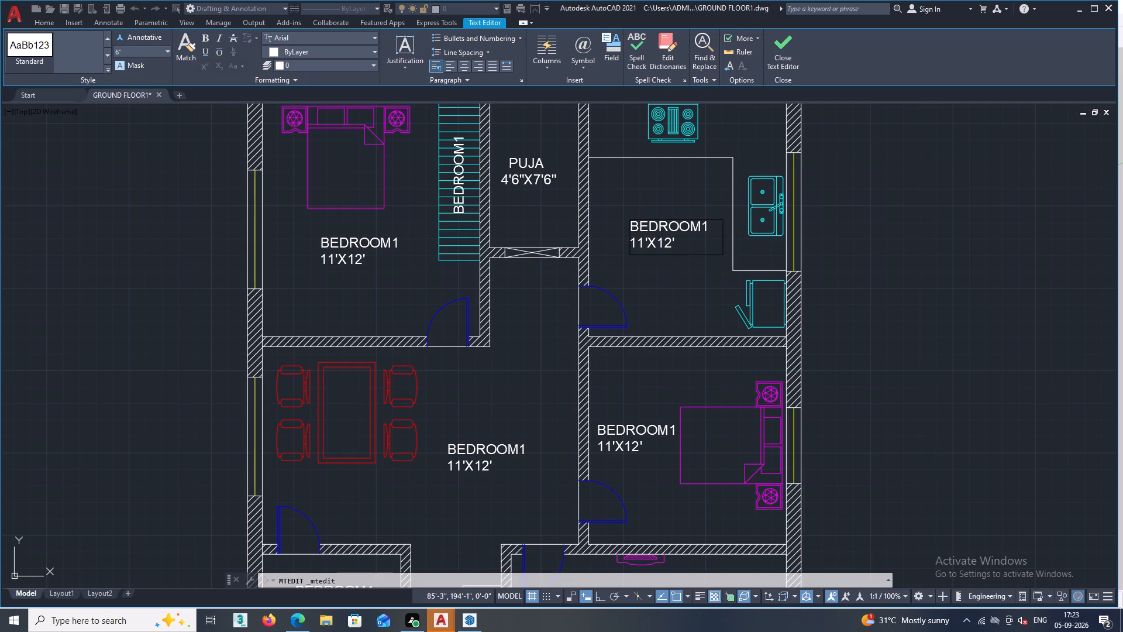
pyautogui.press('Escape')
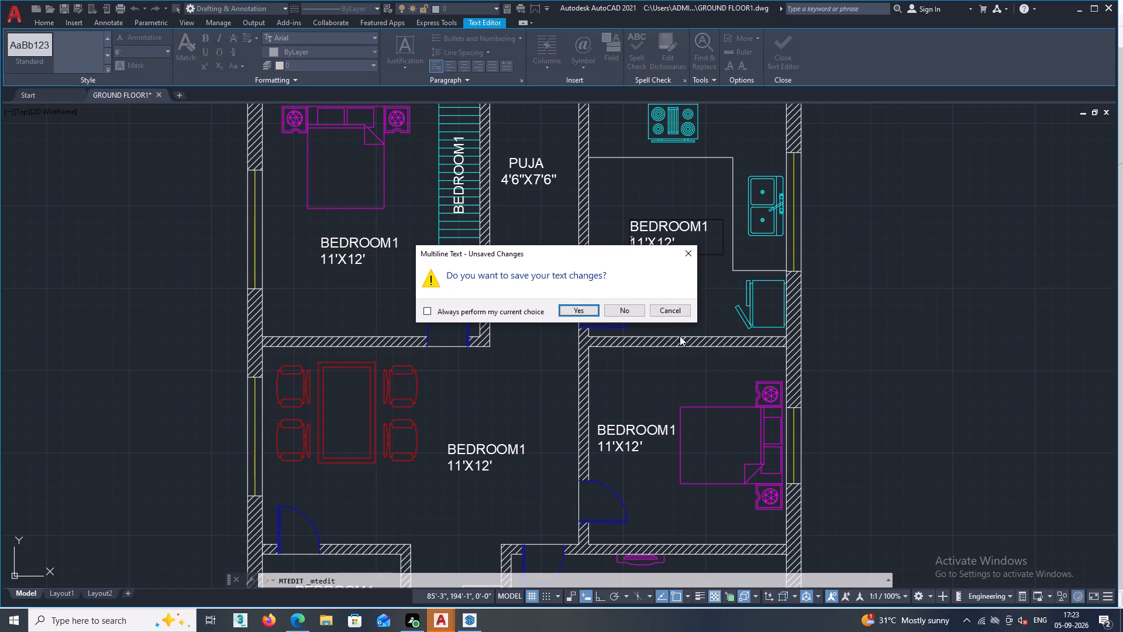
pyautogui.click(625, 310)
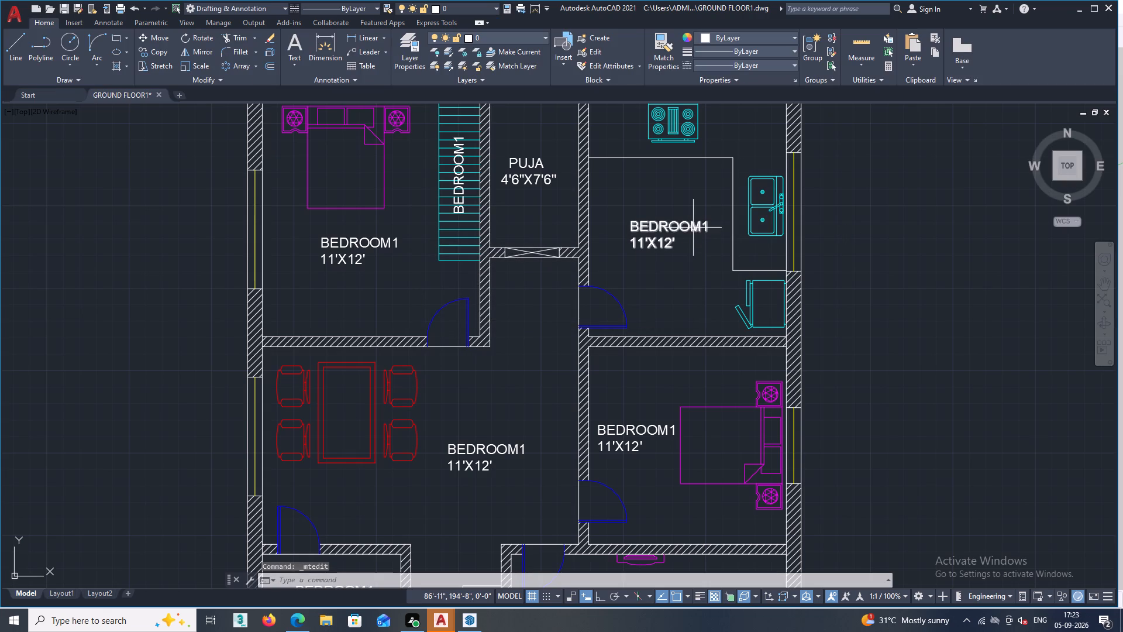
# Erase the two overlapping label texts, BEDROOM1 and 11'X12', from the kitchen.
pyautogui.tripleClick(663, 226)
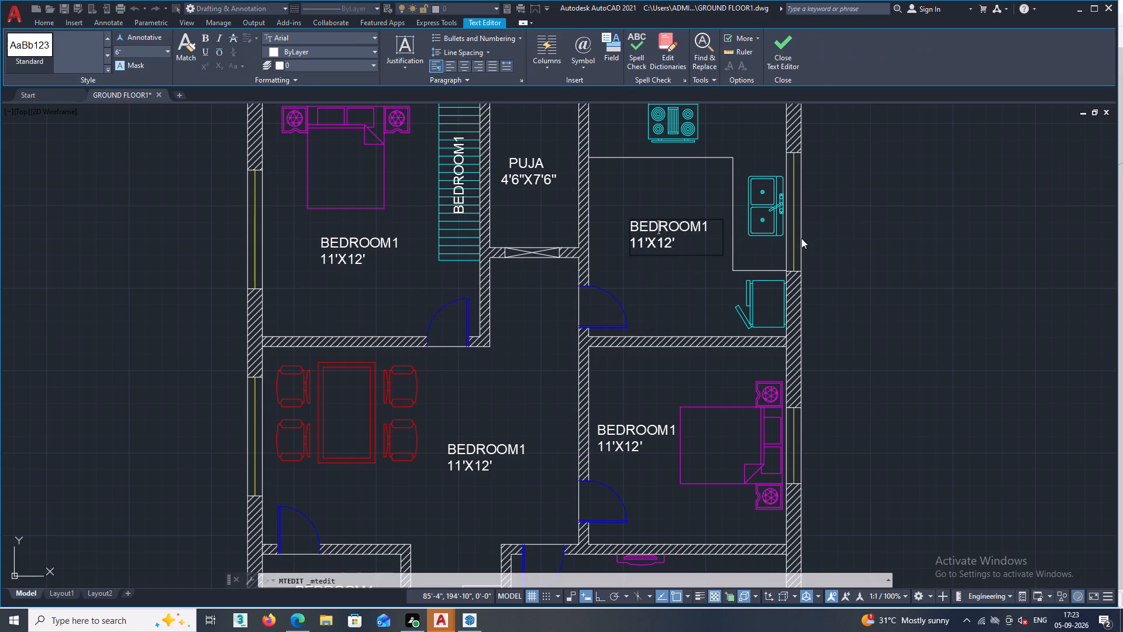
pyautogui.press('Escape')
pyautogui.click(653, 227)
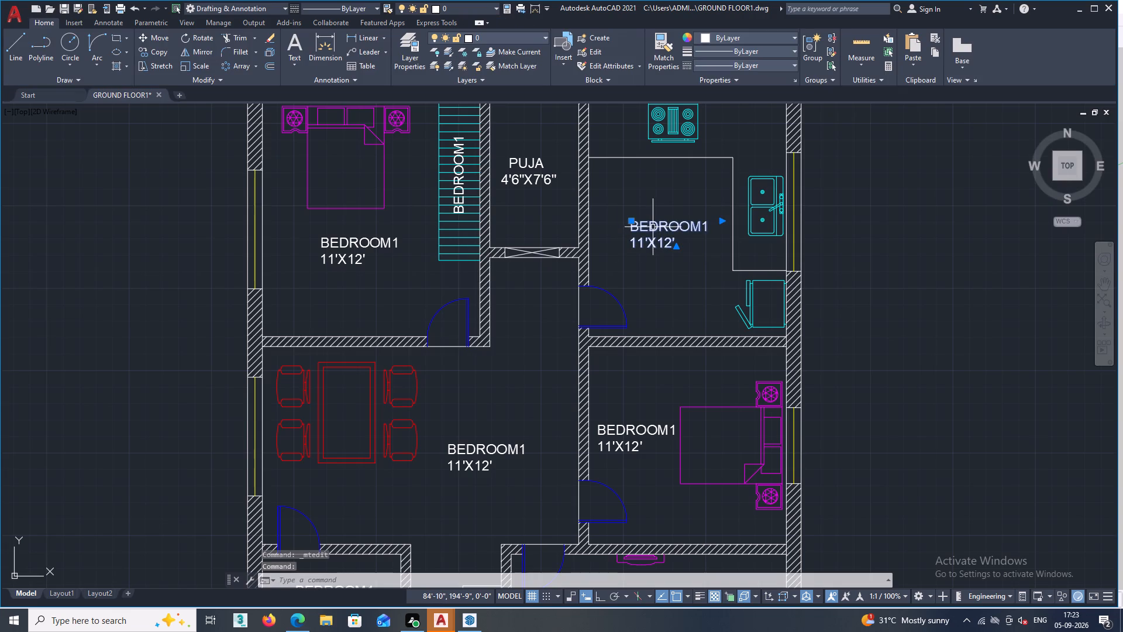
pyautogui.press('Delete')
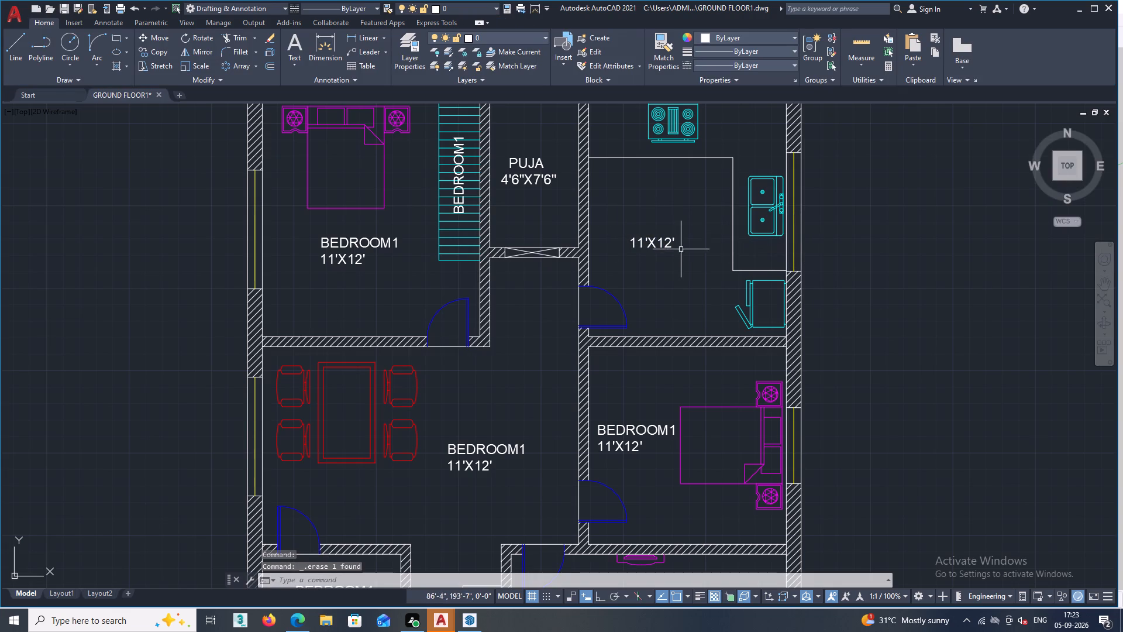
pyautogui.click(661, 243)
pyautogui.press('Delete')
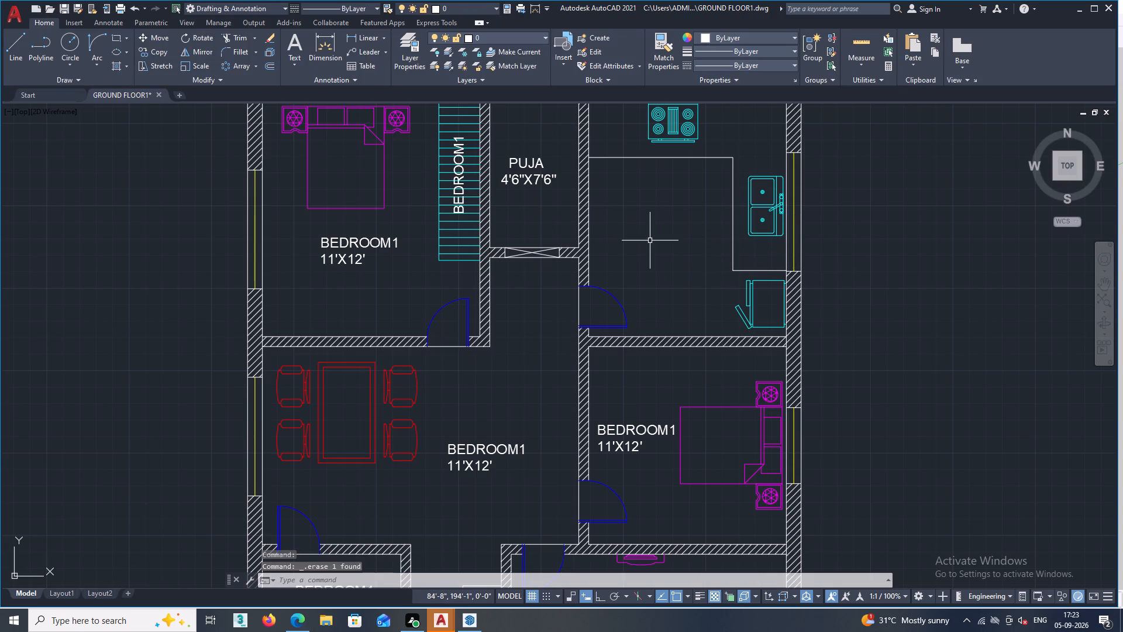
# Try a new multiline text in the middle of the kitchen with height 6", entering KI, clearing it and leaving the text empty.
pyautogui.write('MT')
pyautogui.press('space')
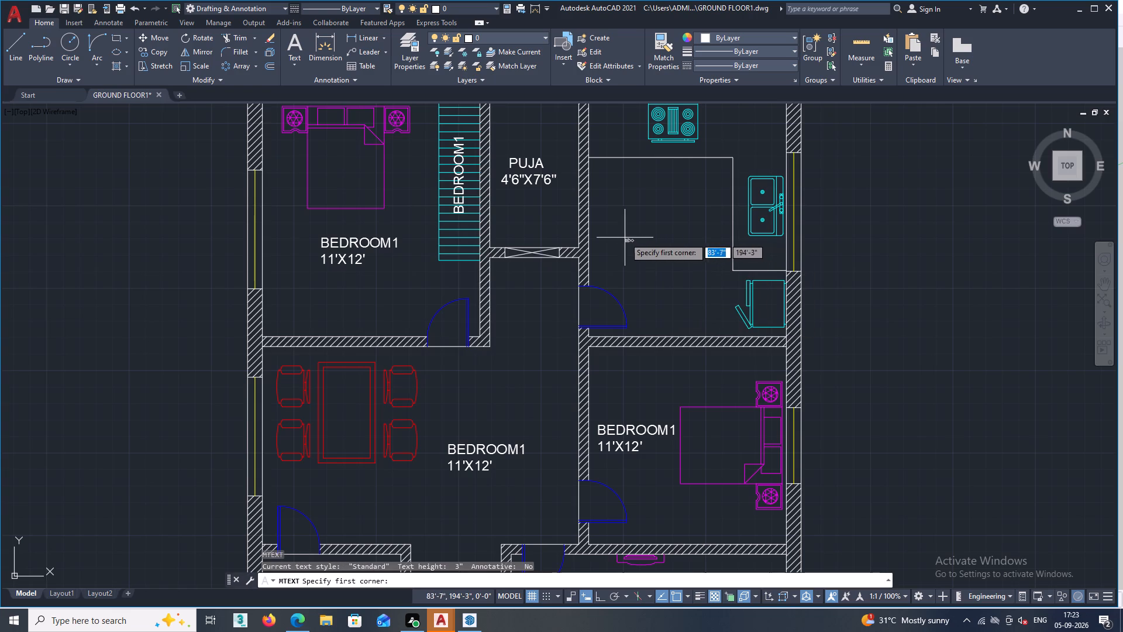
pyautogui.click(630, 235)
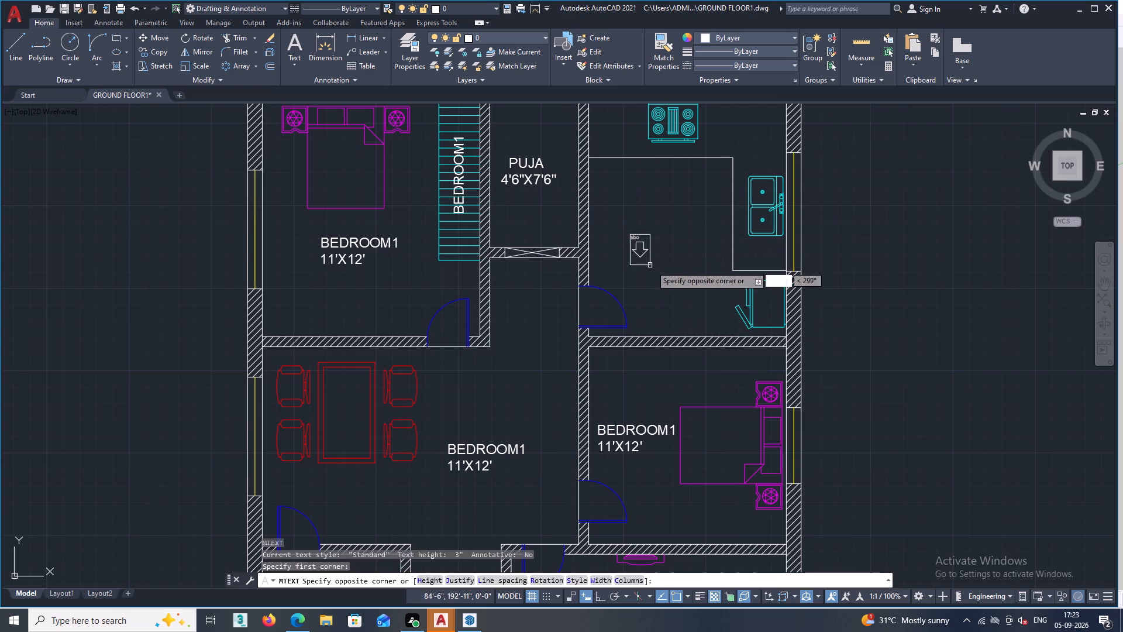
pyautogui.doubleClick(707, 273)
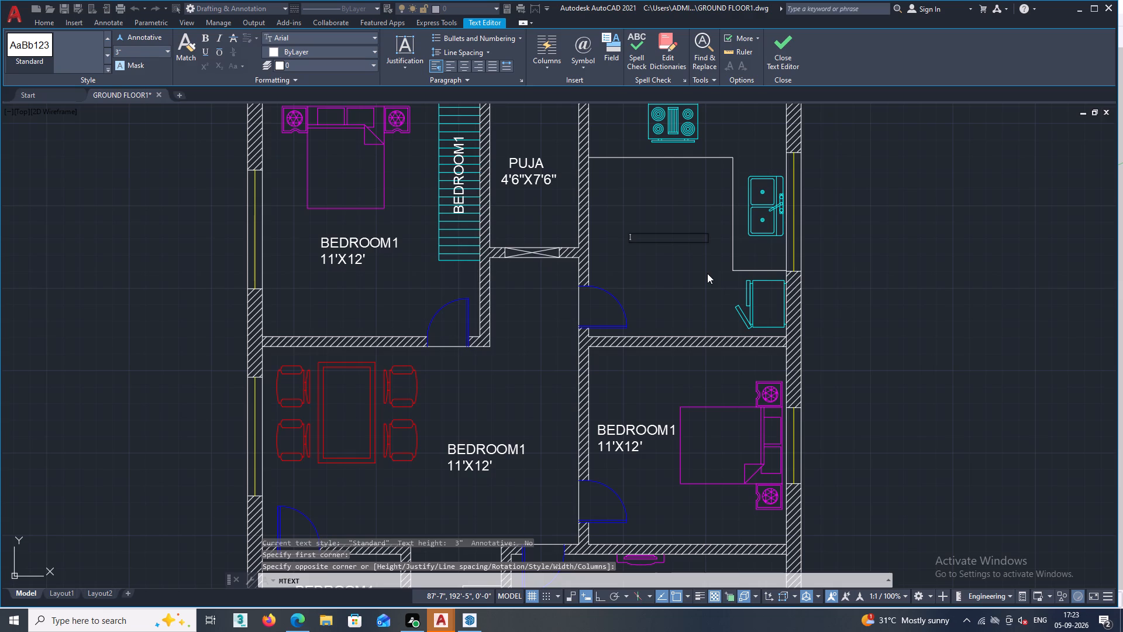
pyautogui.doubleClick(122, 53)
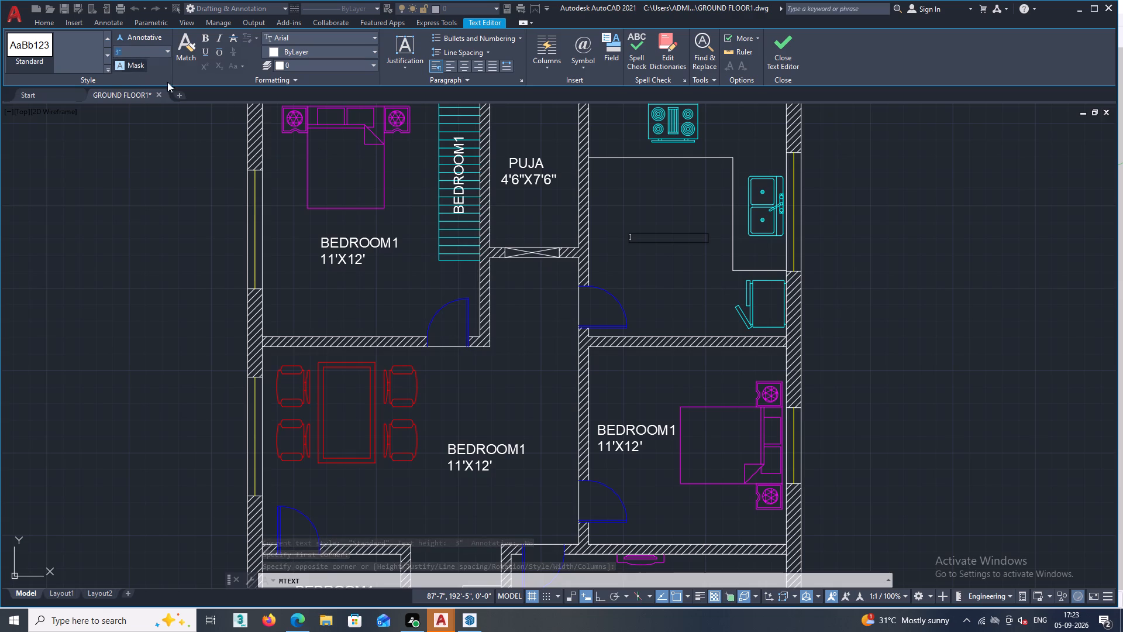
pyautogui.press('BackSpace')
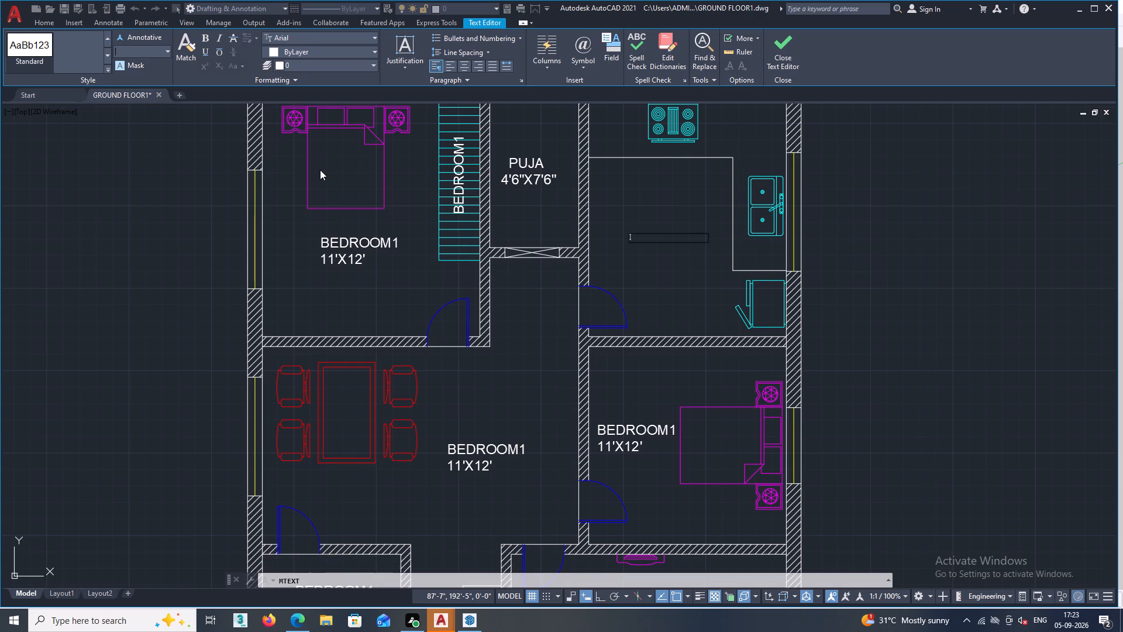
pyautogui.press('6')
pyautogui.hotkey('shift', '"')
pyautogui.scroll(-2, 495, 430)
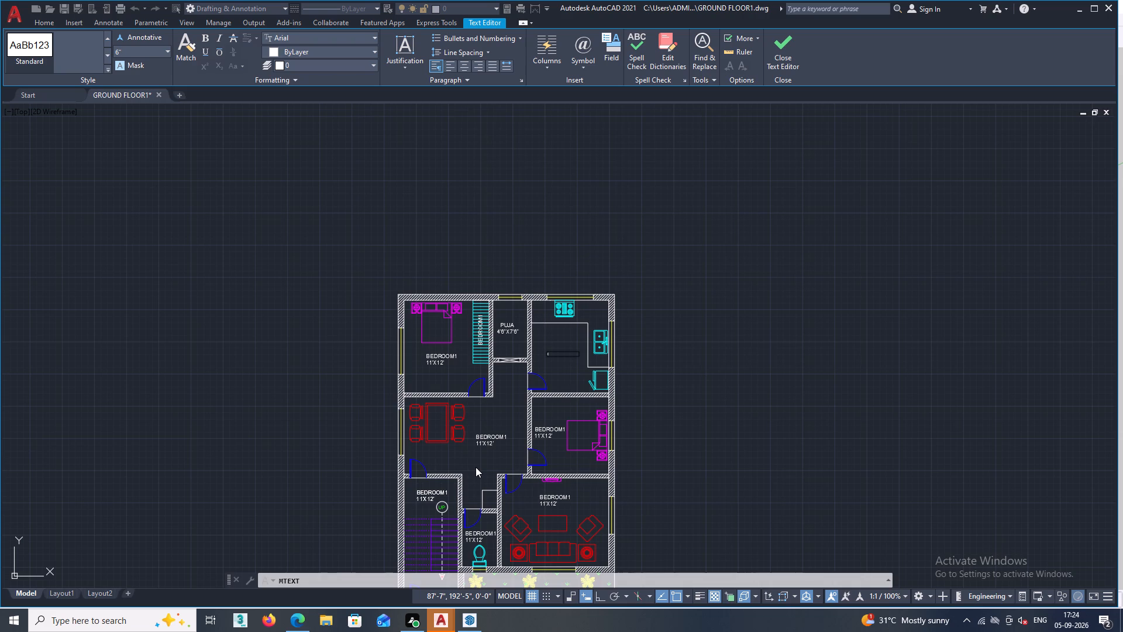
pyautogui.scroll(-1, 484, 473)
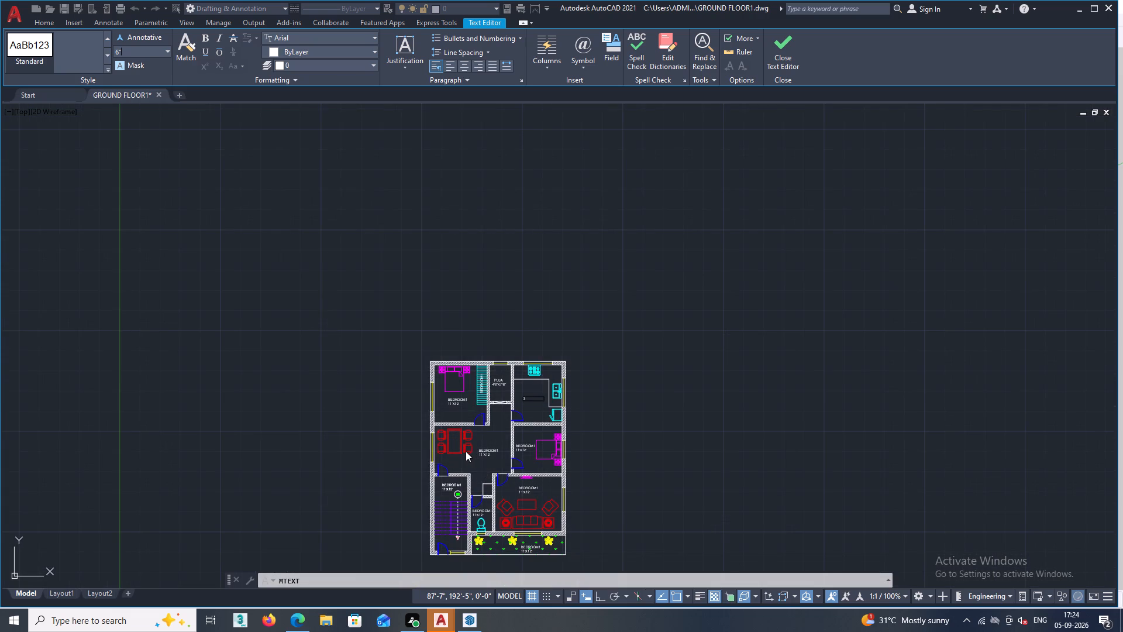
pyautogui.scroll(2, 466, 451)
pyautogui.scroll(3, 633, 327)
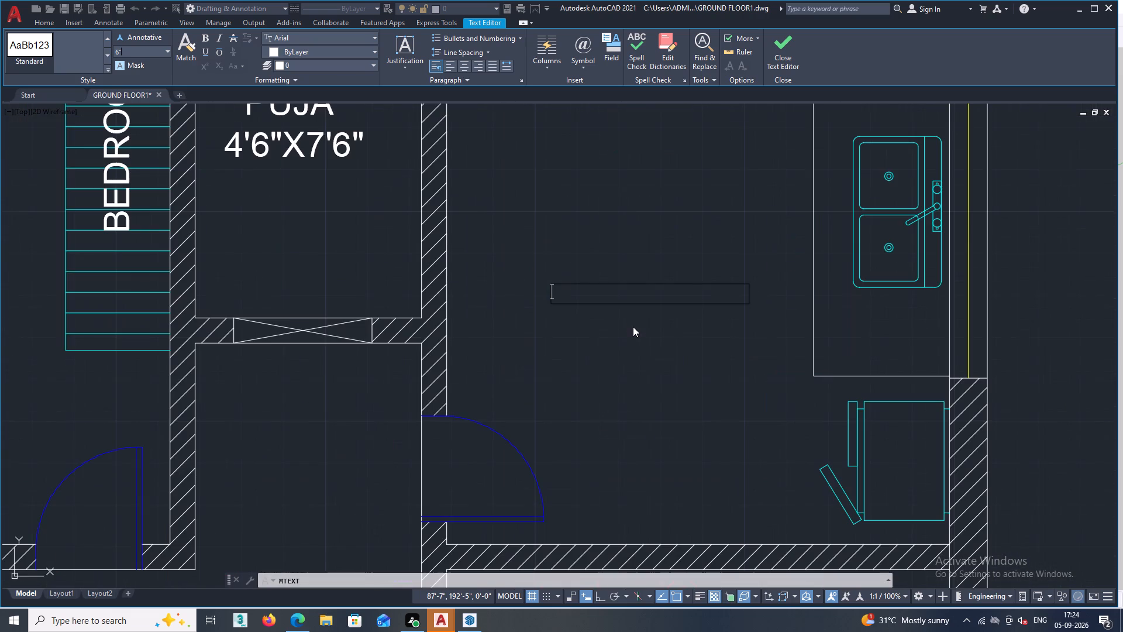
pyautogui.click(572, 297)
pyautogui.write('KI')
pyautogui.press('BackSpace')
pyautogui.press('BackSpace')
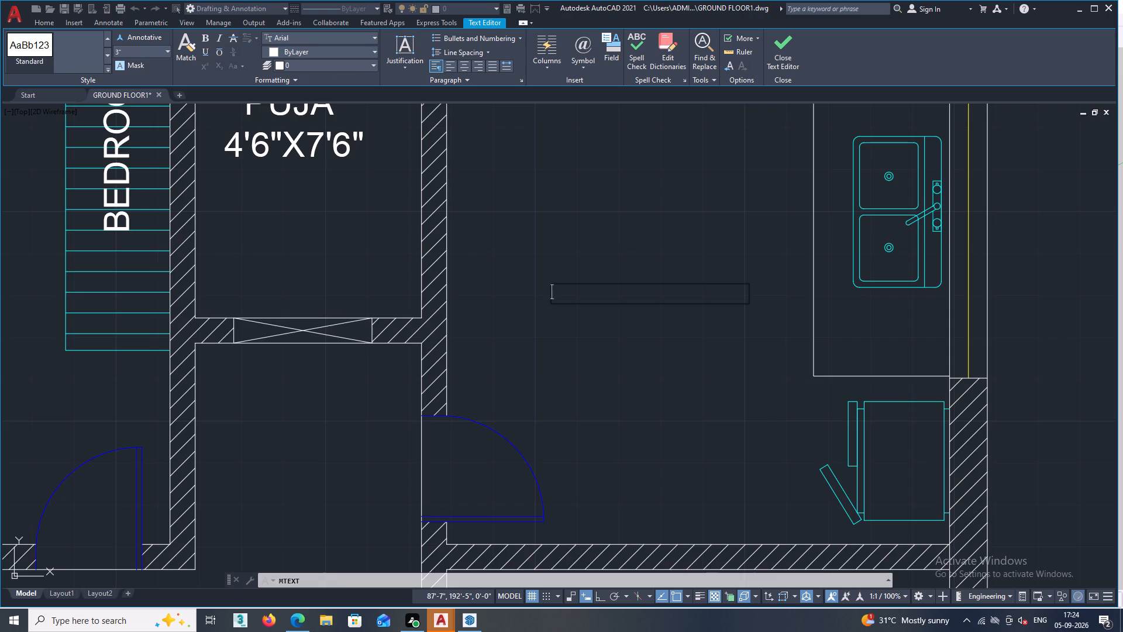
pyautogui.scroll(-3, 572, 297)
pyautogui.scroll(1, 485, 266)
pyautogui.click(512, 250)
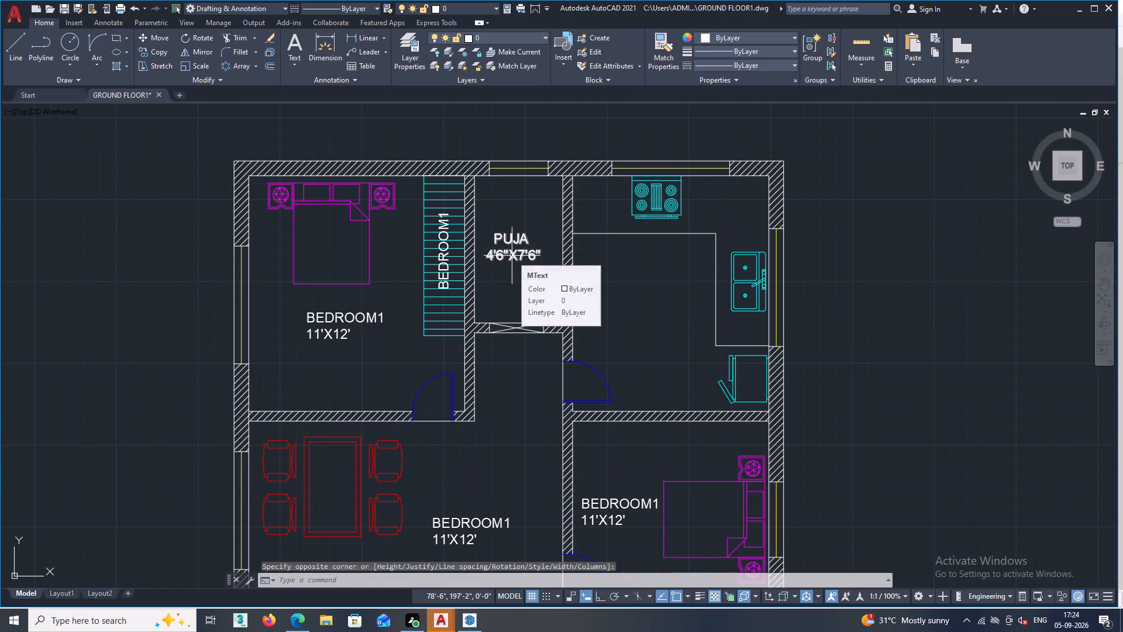
# Open the PUJA label's text for reference and close it without changes.
pyautogui.click(512, 256)
pyautogui.click(516, 257)
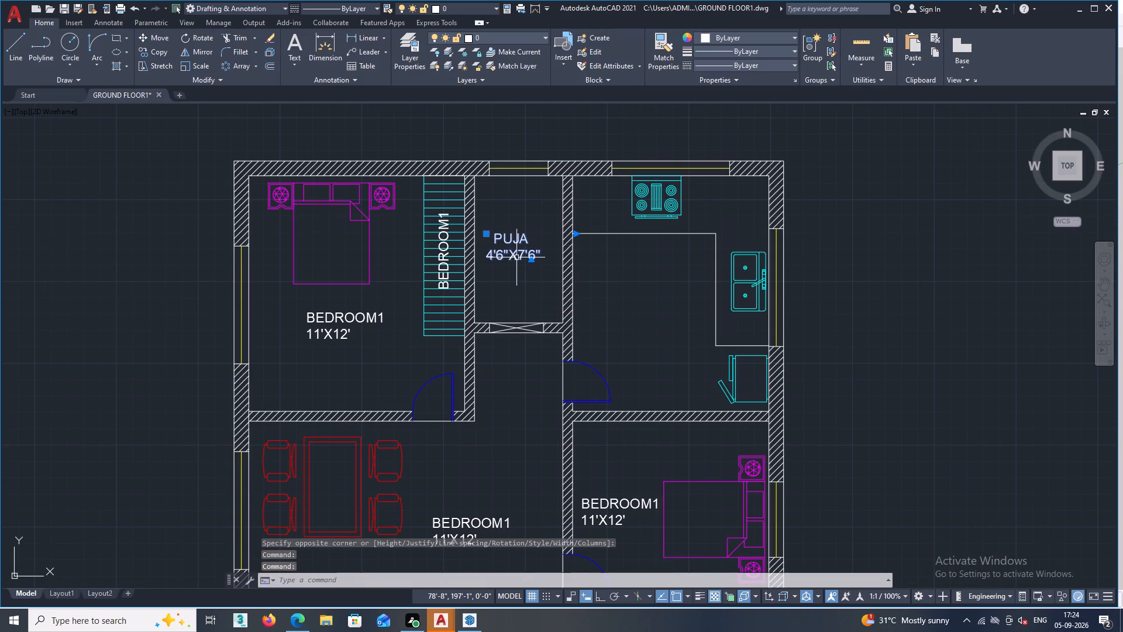
pyautogui.click(520, 254)
pyautogui.click(520, 254)
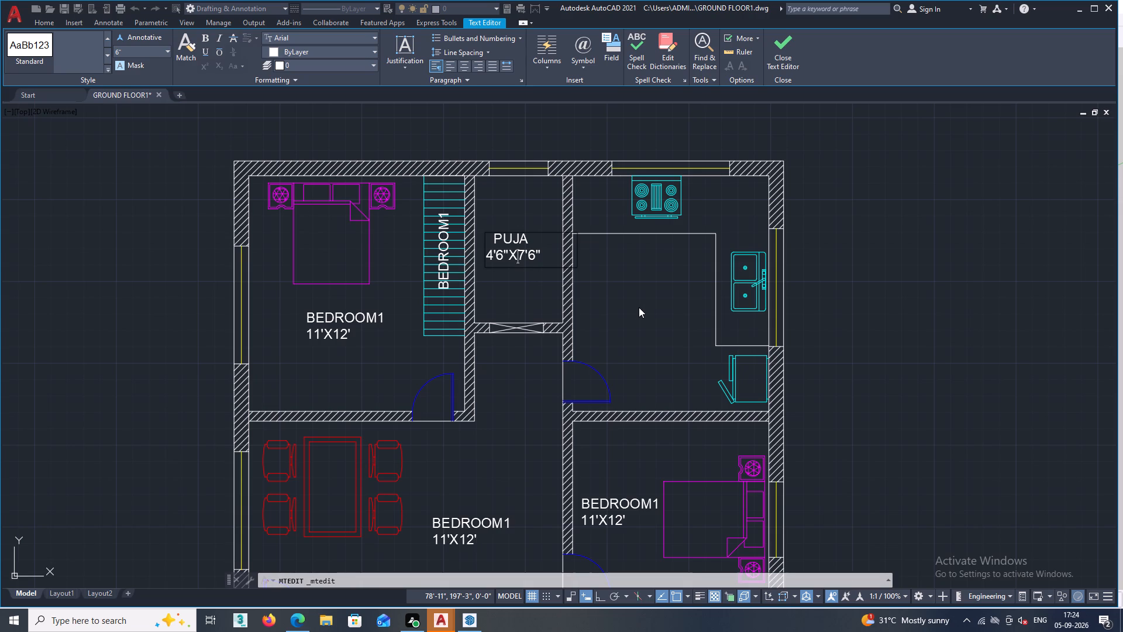
pyautogui.press('Escape')
# Add a multiline text label in the middle of the kitchen, text height 6", reading KITCHEN with 10'X12' on the second line.
pyautogui.scroll(-1, 635, 312)
pyautogui.moveTo(639, 325); pyautogui.dragTo(585, 304, button='middle')
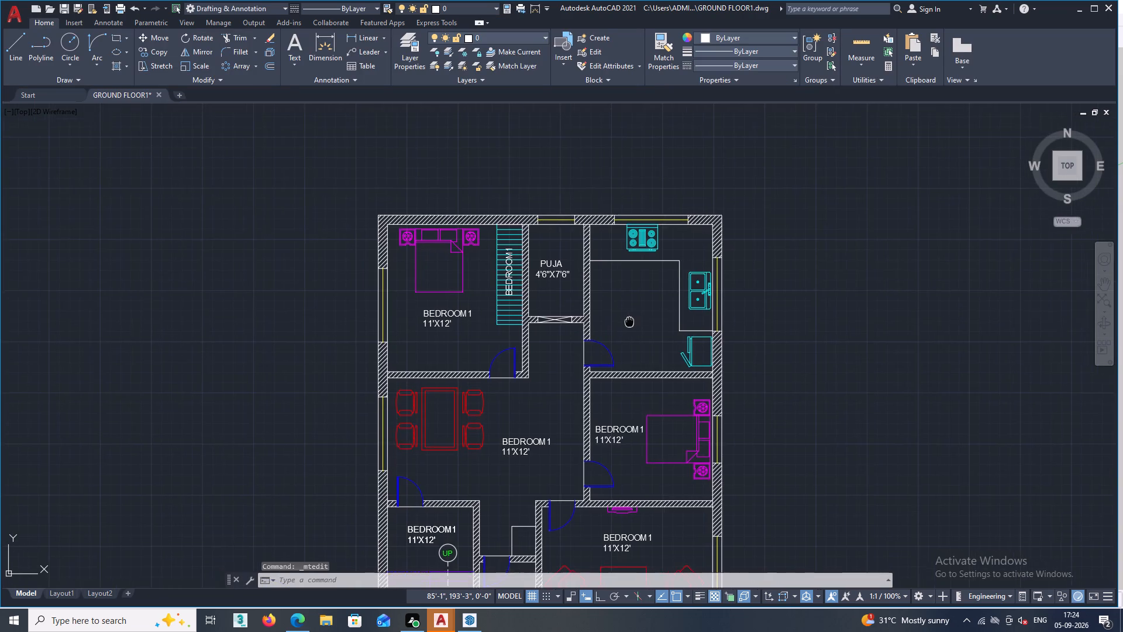
pyautogui.moveTo(585, 304); pyautogui.dragTo(563, 280, button='middle')
pyautogui.scroll(1, 560, 270)
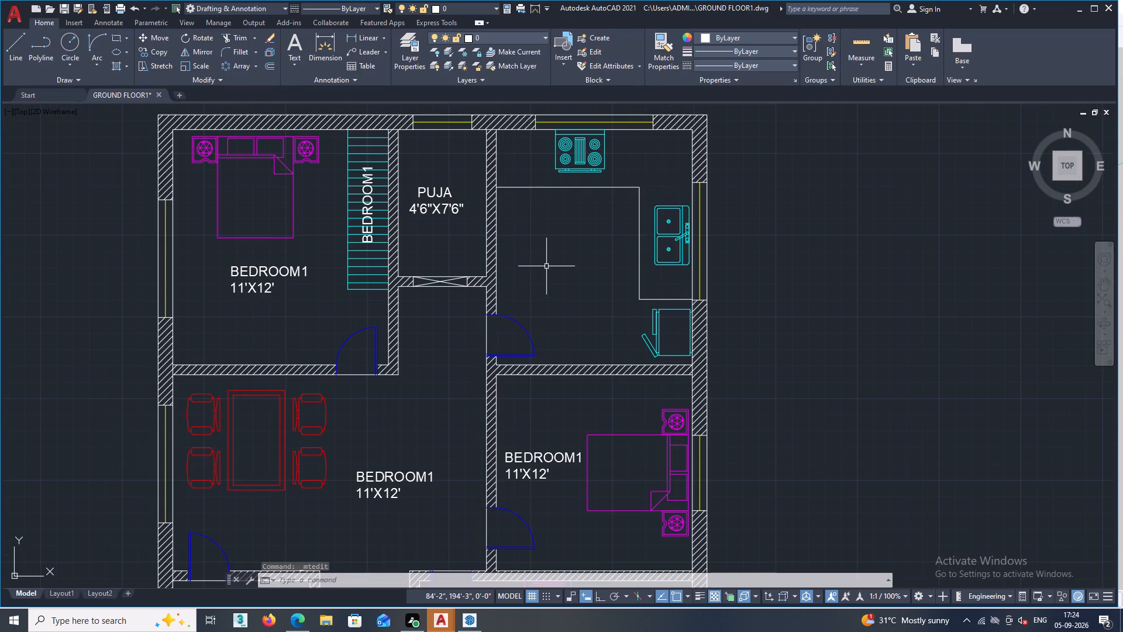
pyautogui.write('MT')
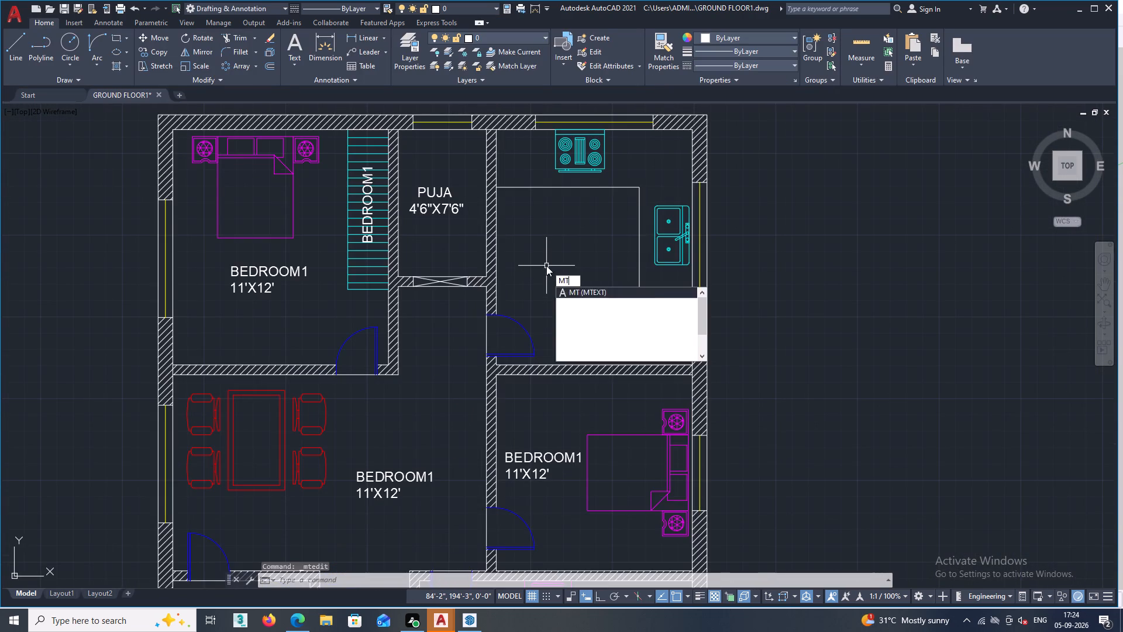
pyautogui.press('space')
pyautogui.doubleClick(537, 233)
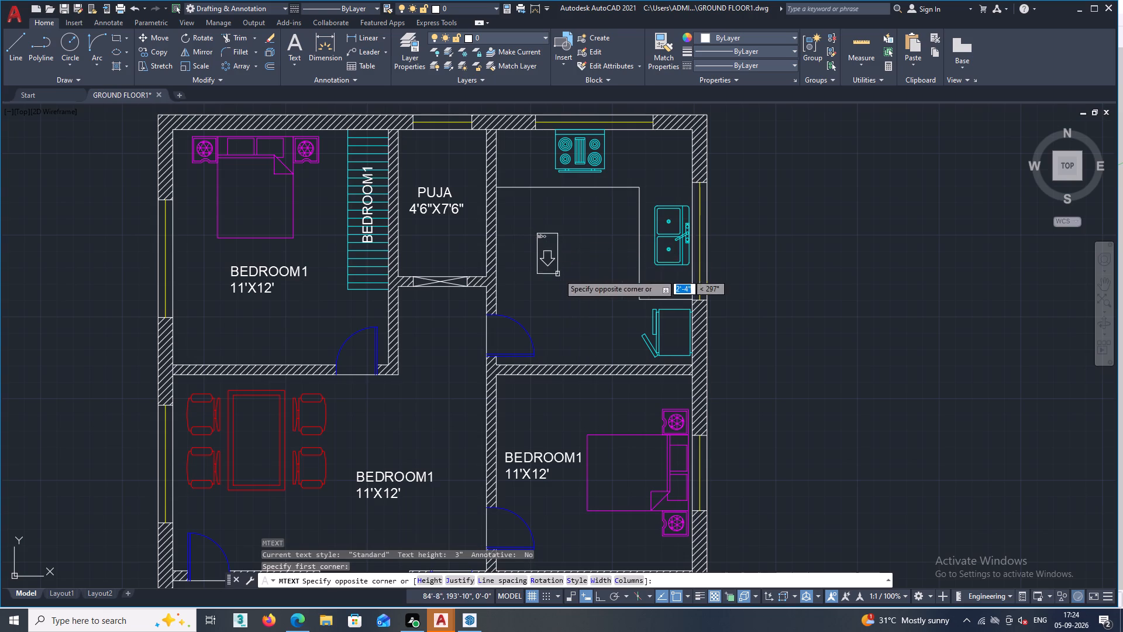
pyautogui.doubleClick(601, 278)
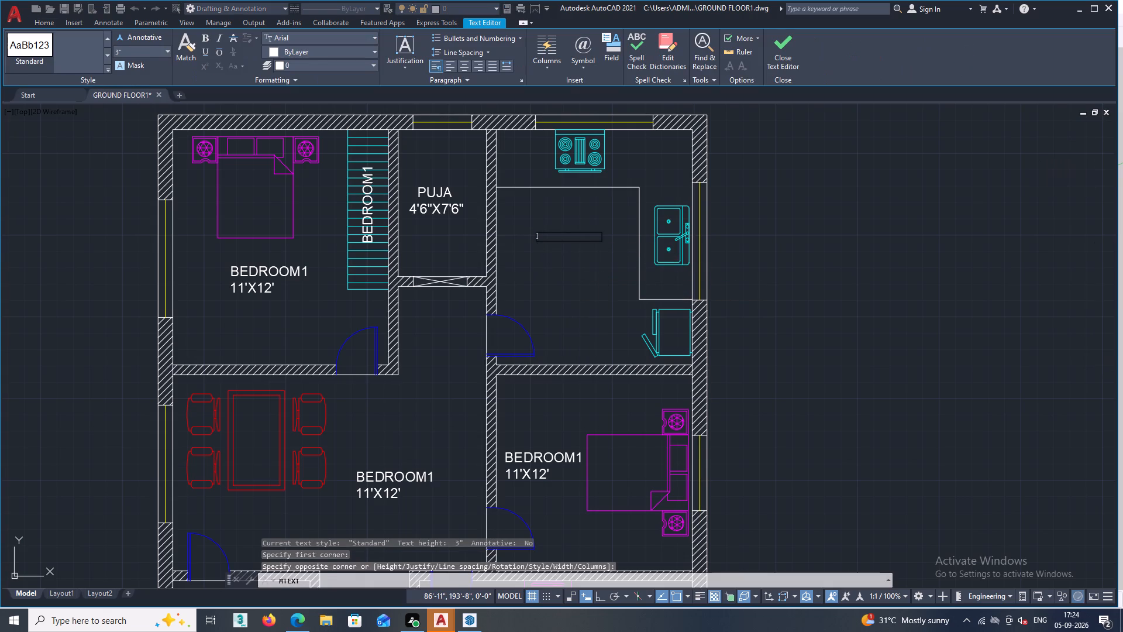
pyautogui.scroll(1, 542, 237)
pyautogui.click(125, 49)
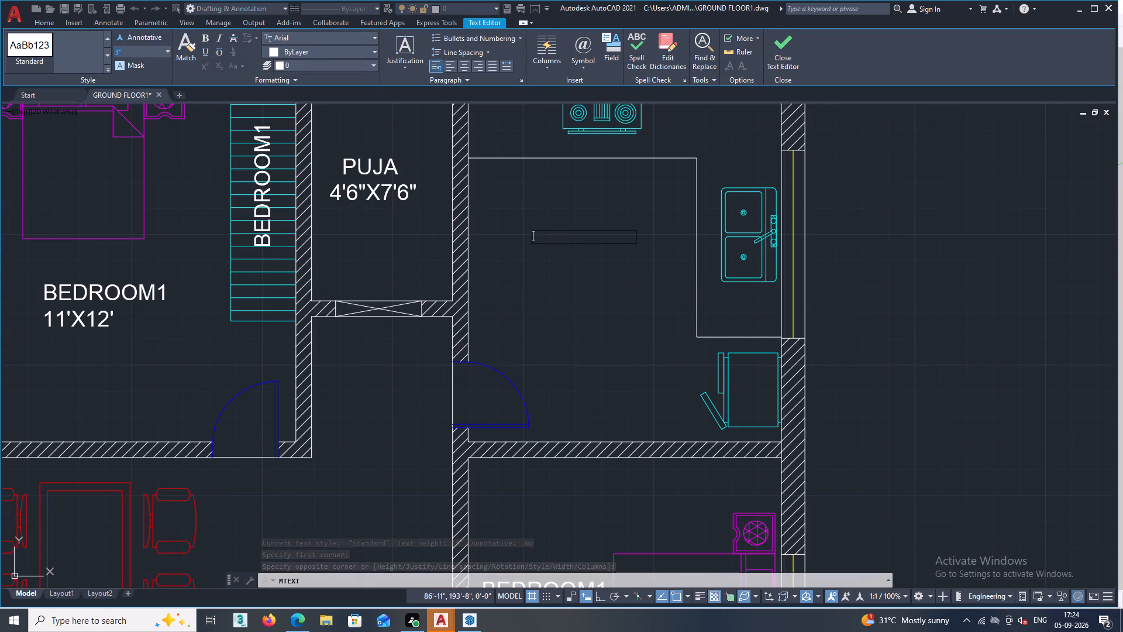
pyautogui.press('BackSpace')
pyautogui.press('6')
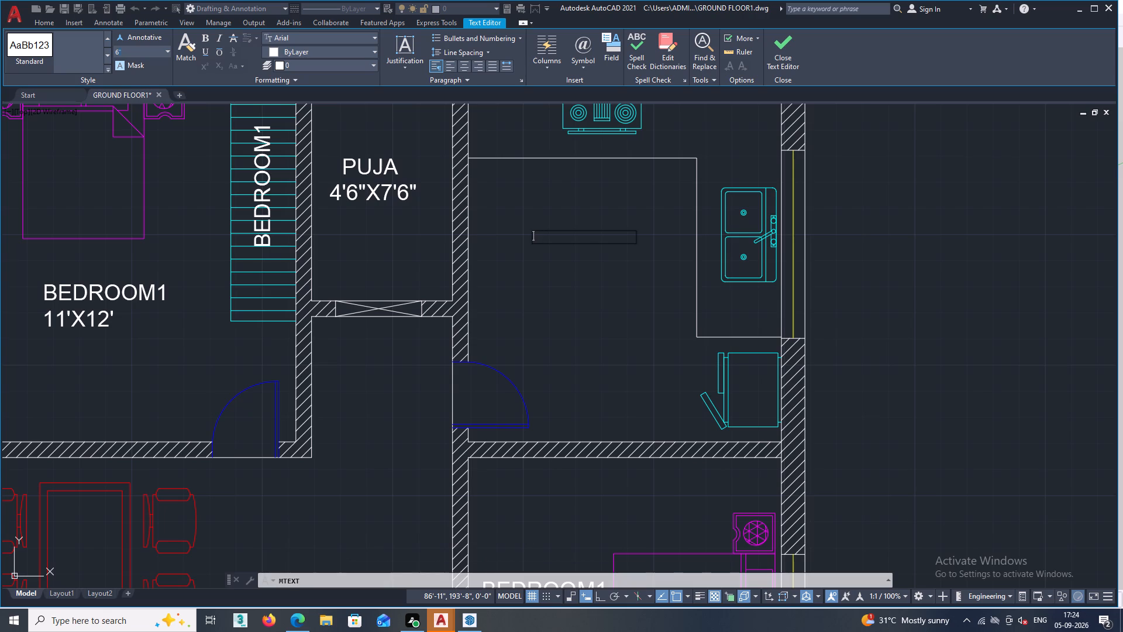
pyautogui.hotkey('shift', '"')
pyautogui.press('Return')
pyautogui.write('KITCHEN')
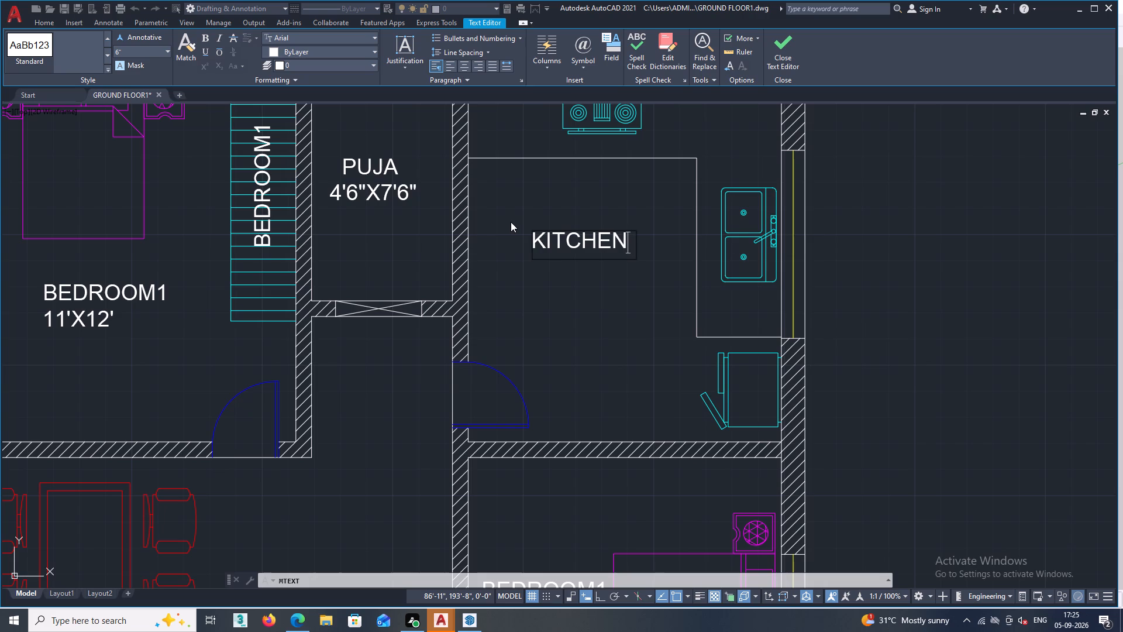
pyautogui.press('Return')
pyautogui.write('10')
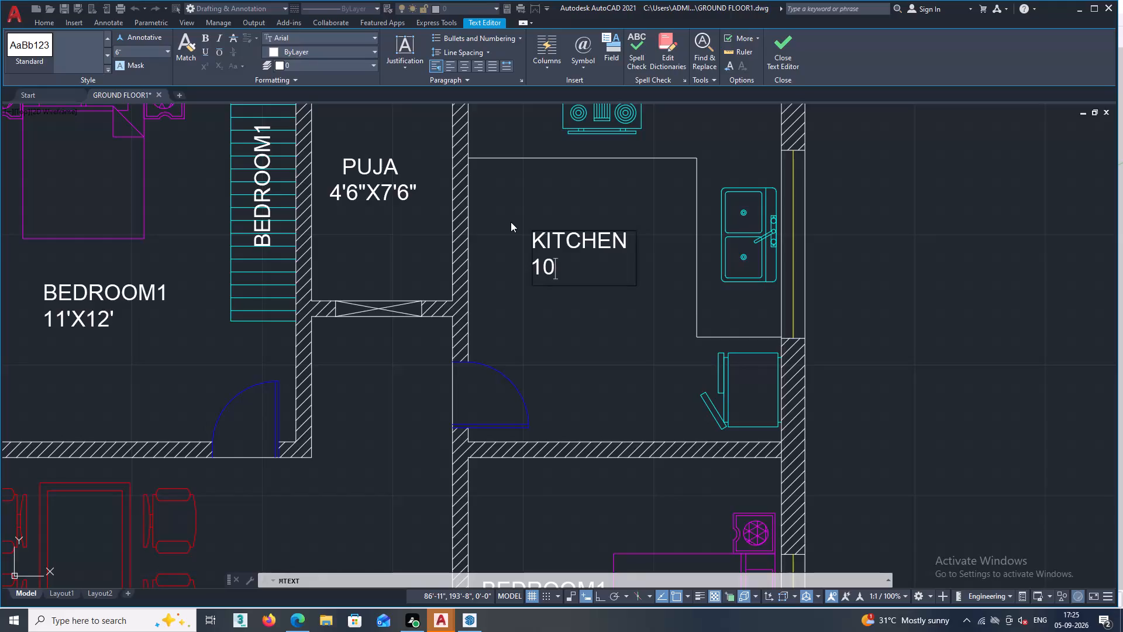
pyautogui.press("'")
pyautogui.write('X12')
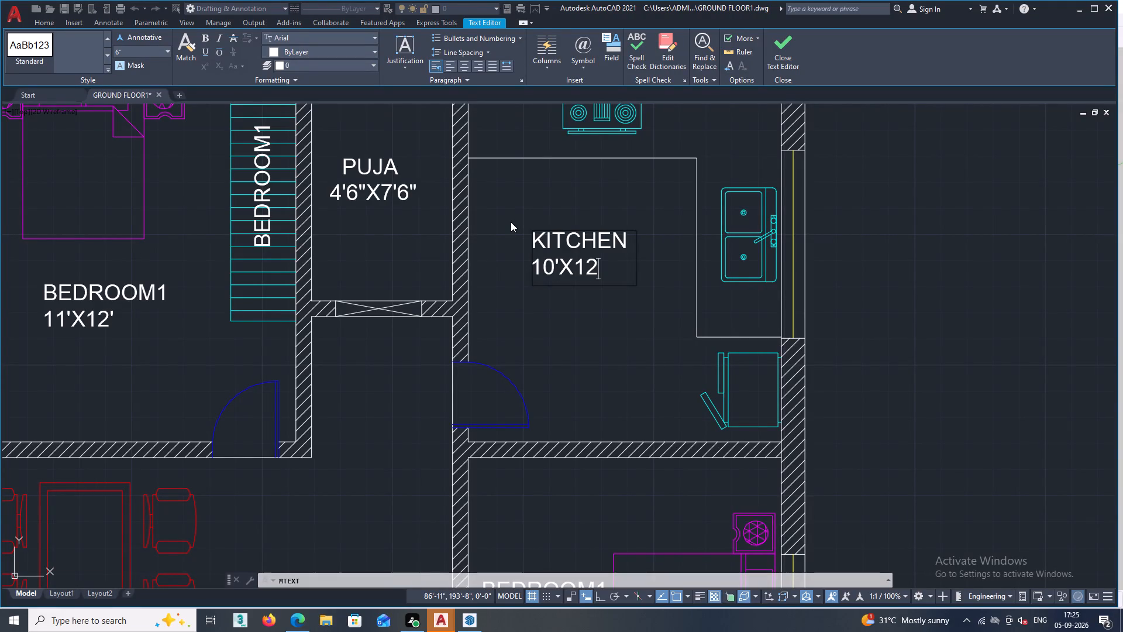
pyautogui.press("'")
pyautogui.click(652, 209)
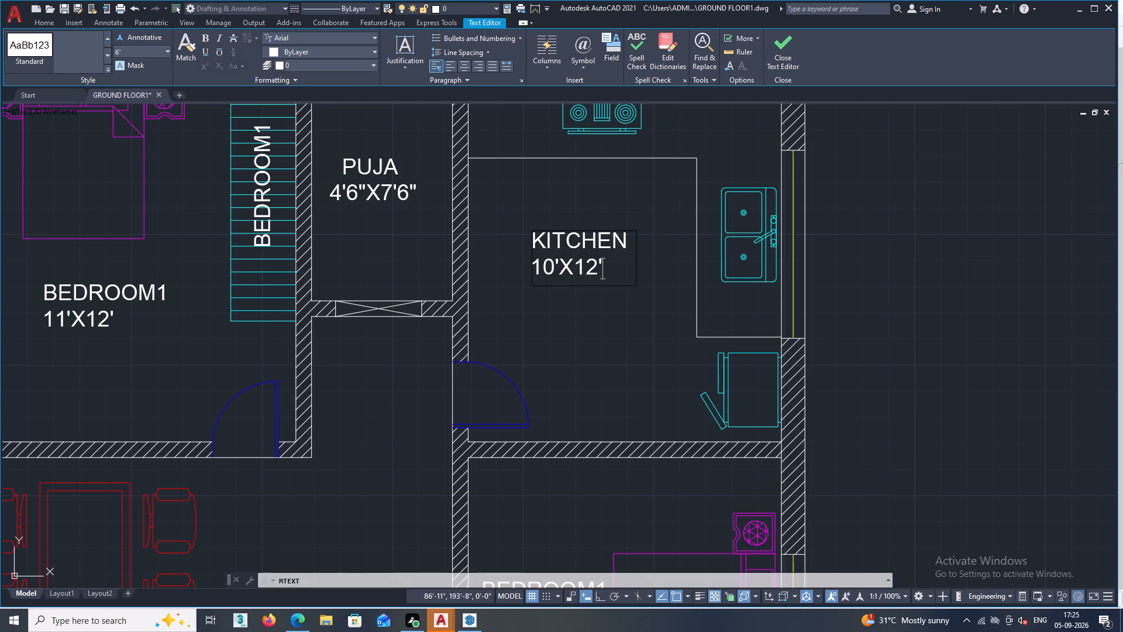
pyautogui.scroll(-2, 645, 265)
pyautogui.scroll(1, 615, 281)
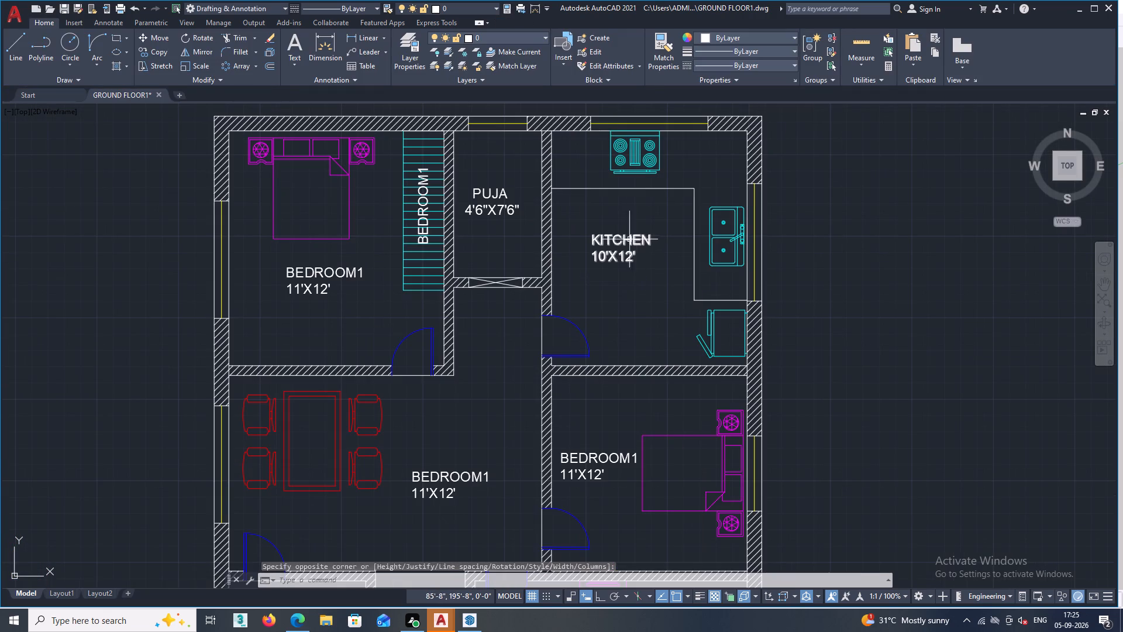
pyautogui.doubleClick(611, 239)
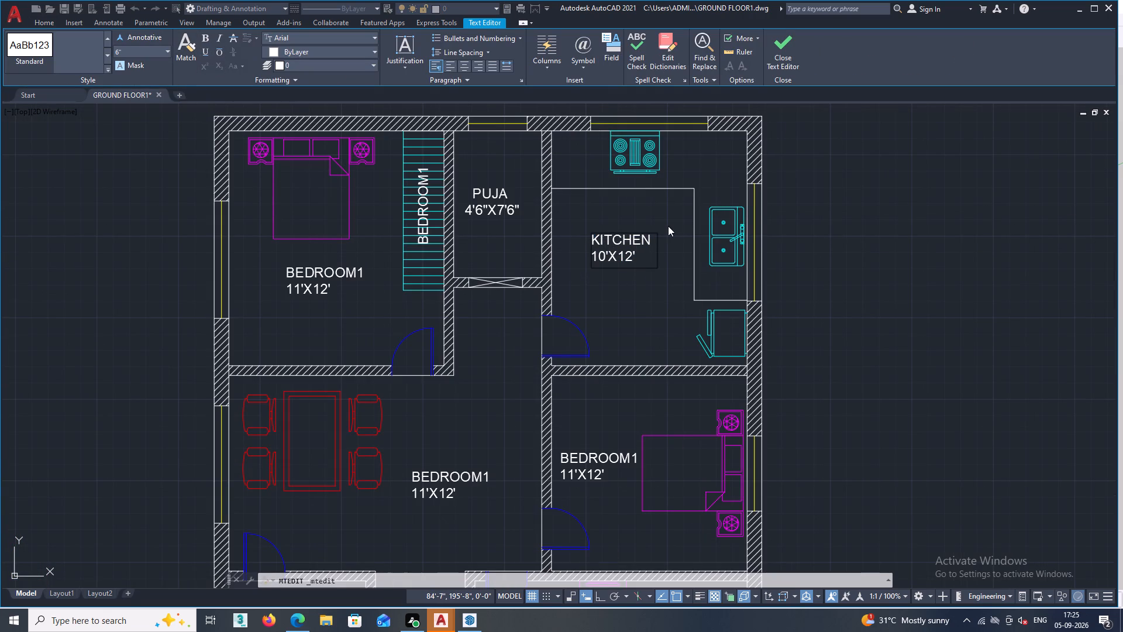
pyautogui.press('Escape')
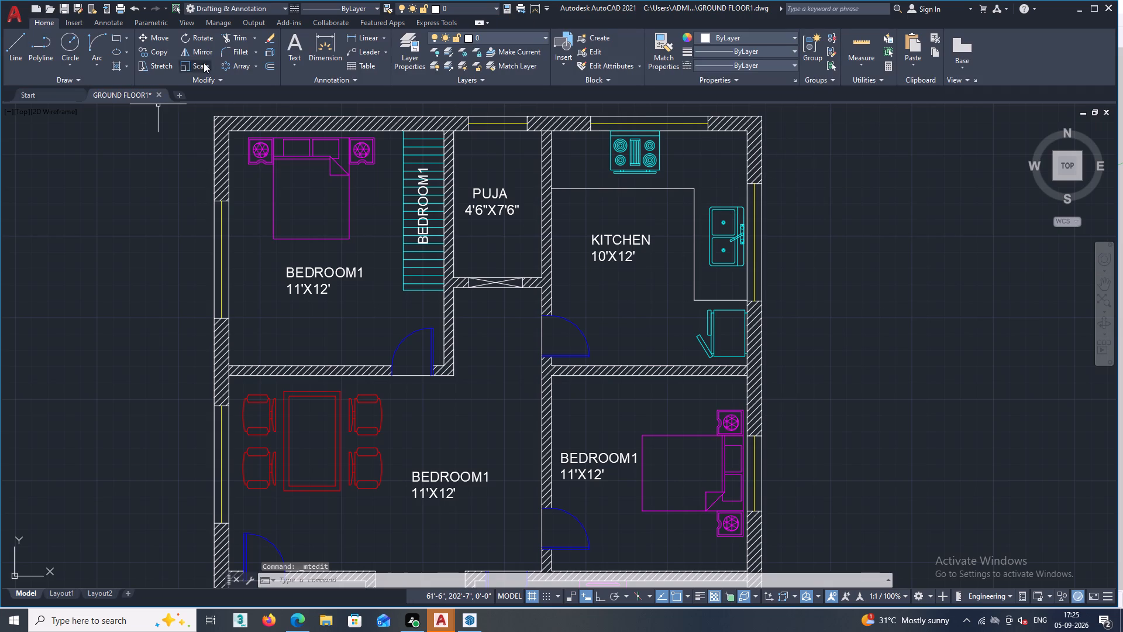
# Move the KITCHEN label about 1' down and slightly to the right within the kitchen's open floor area.
pyautogui.click(163, 38)
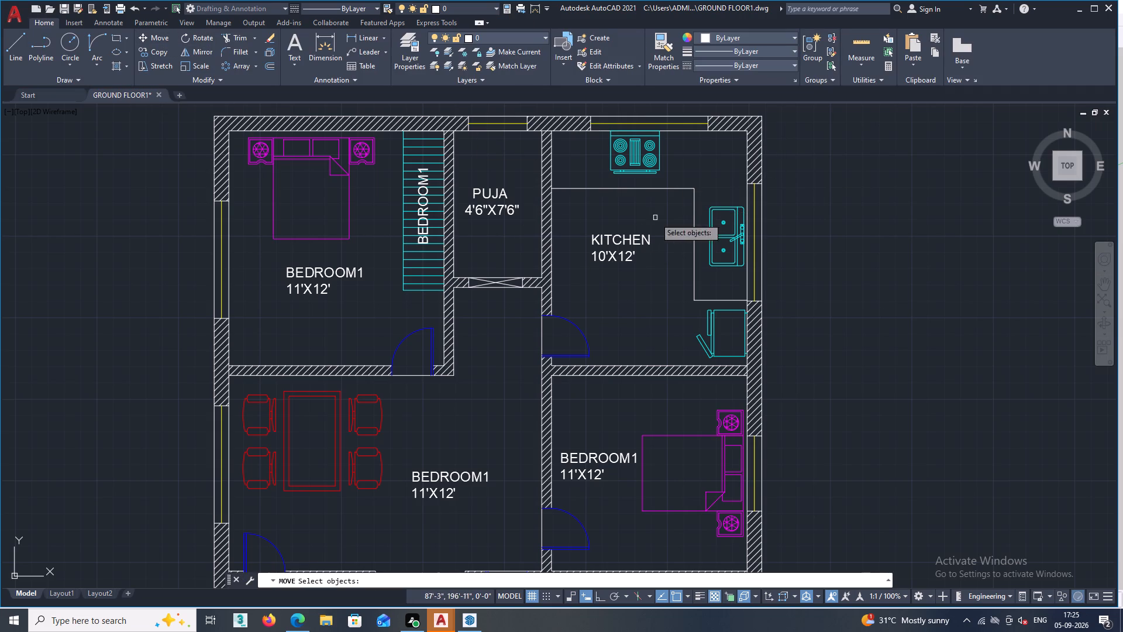
pyautogui.click(615, 246)
pyautogui.rightClick(612, 215)
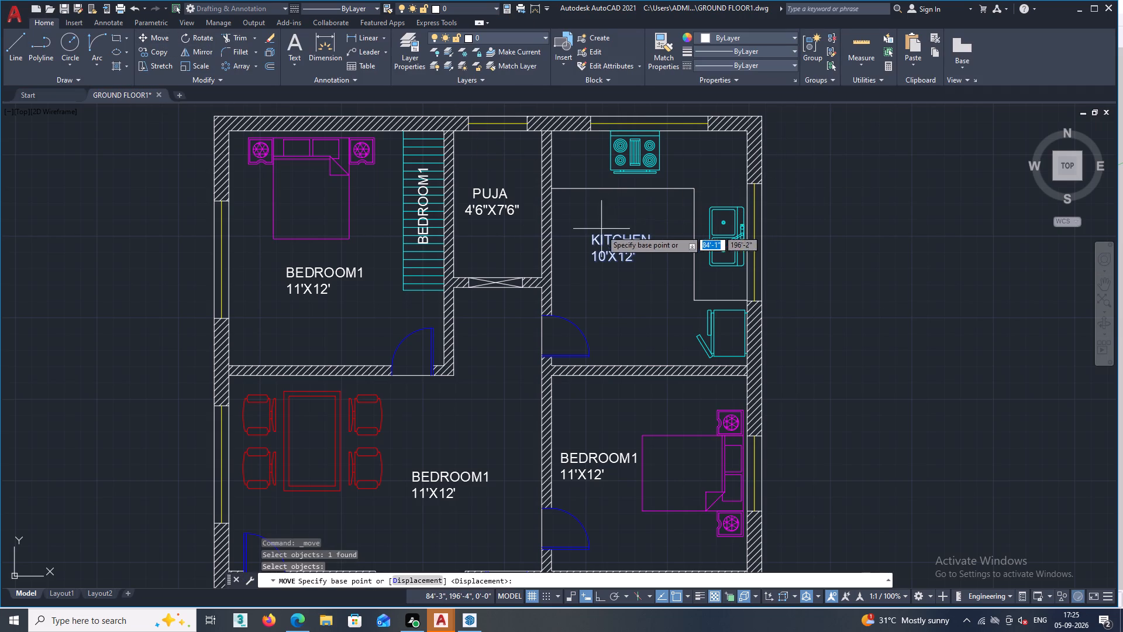
pyautogui.click(592, 235)
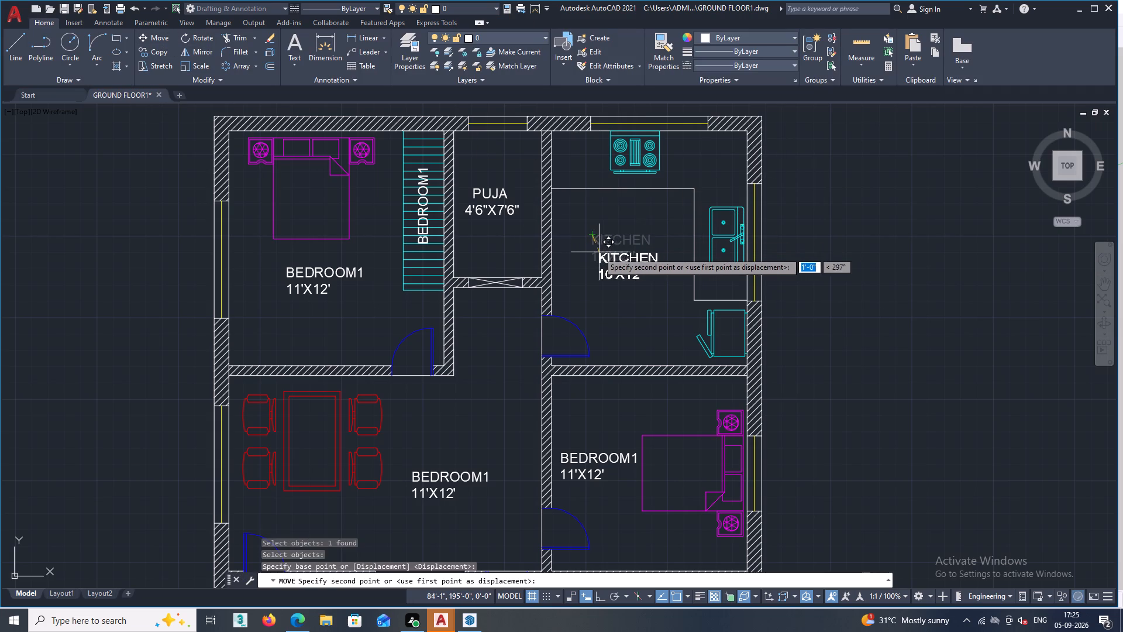
pyautogui.doubleClick(598, 253)
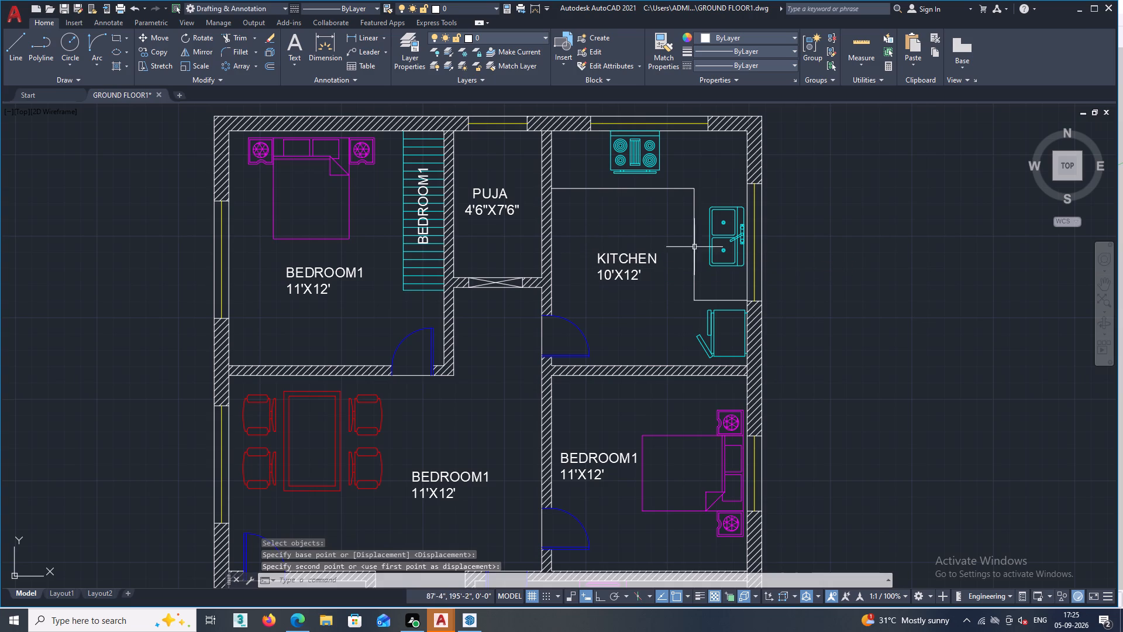
pyautogui.press('Escape')
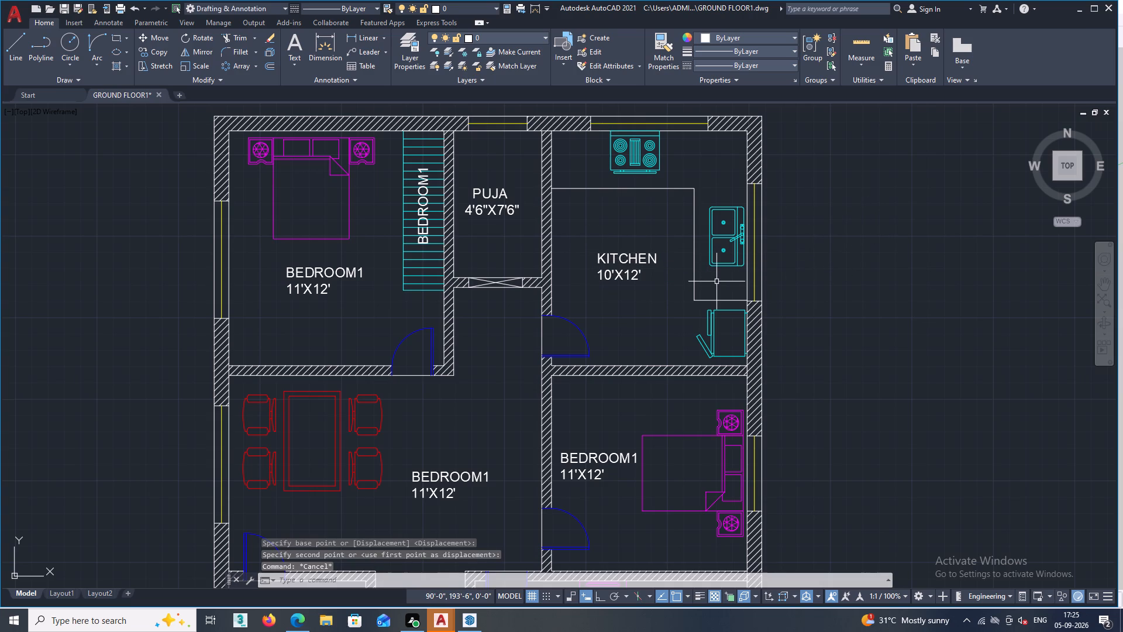
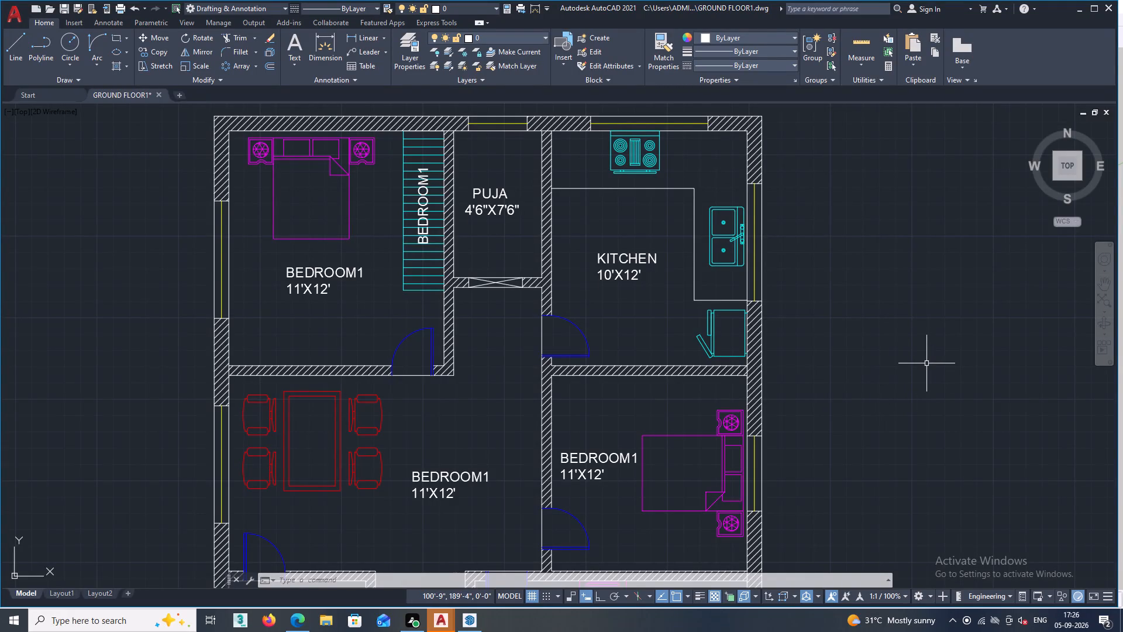
# Change the room name to BEDROOM2 in the label of the bedroom below the kitchen.
pyautogui.scroll(-1, 922, 370)
pyautogui.moveTo(738, 461); pyautogui.dragTo(688, 407, button='middle')
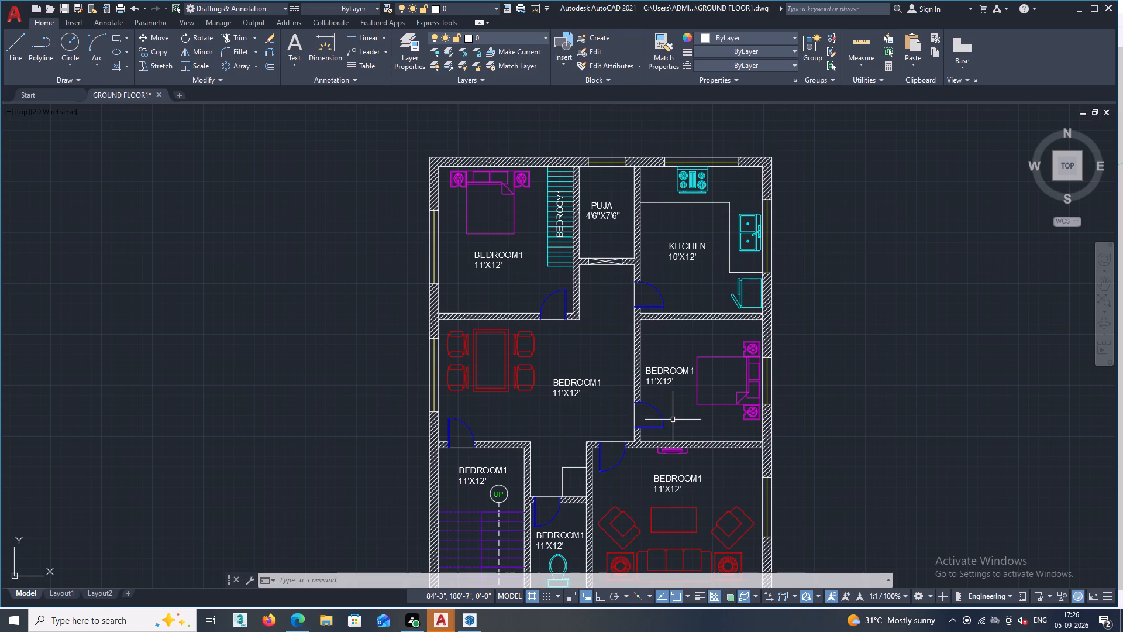
pyautogui.scroll(1, 670, 391)
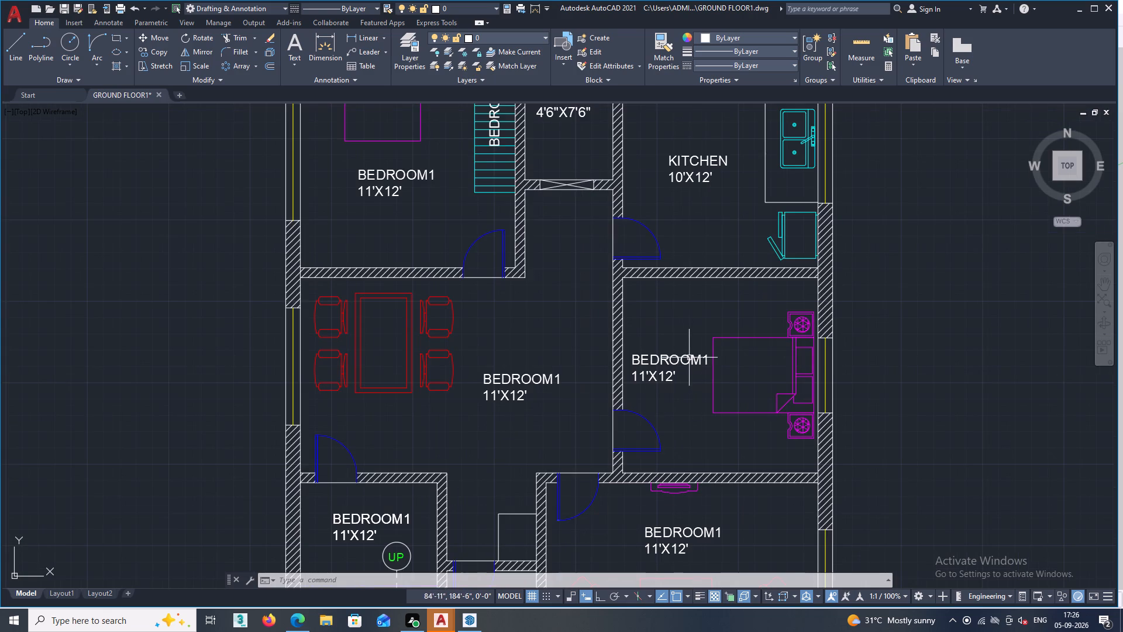
pyautogui.doubleClick(690, 360)
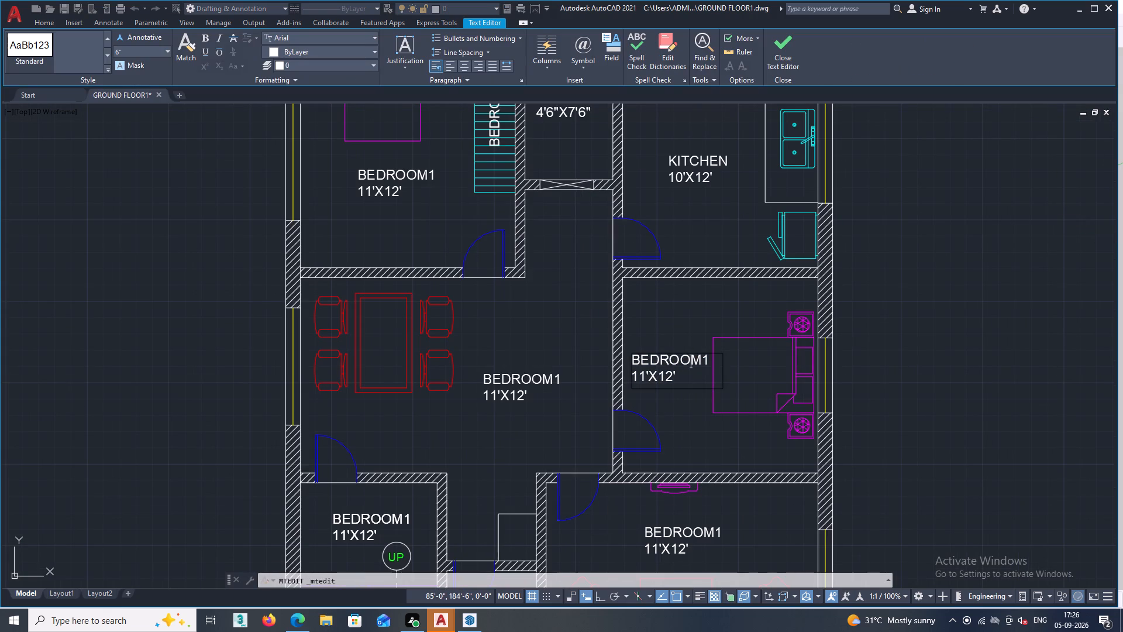
pyautogui.click(711, 360)
pyautogui.press('BackSpace')
pyautogui.press('2')
# Replace the size line of the BEDROOM2 label with 10'X10' and finish editing the text.
pyautogui.click(680, 376)
pyautogui.press('BackSpace')
pyautogui.press('BackSpace')
pyautogui.press('BackSpace')
pyautogui.press('BackSpace')
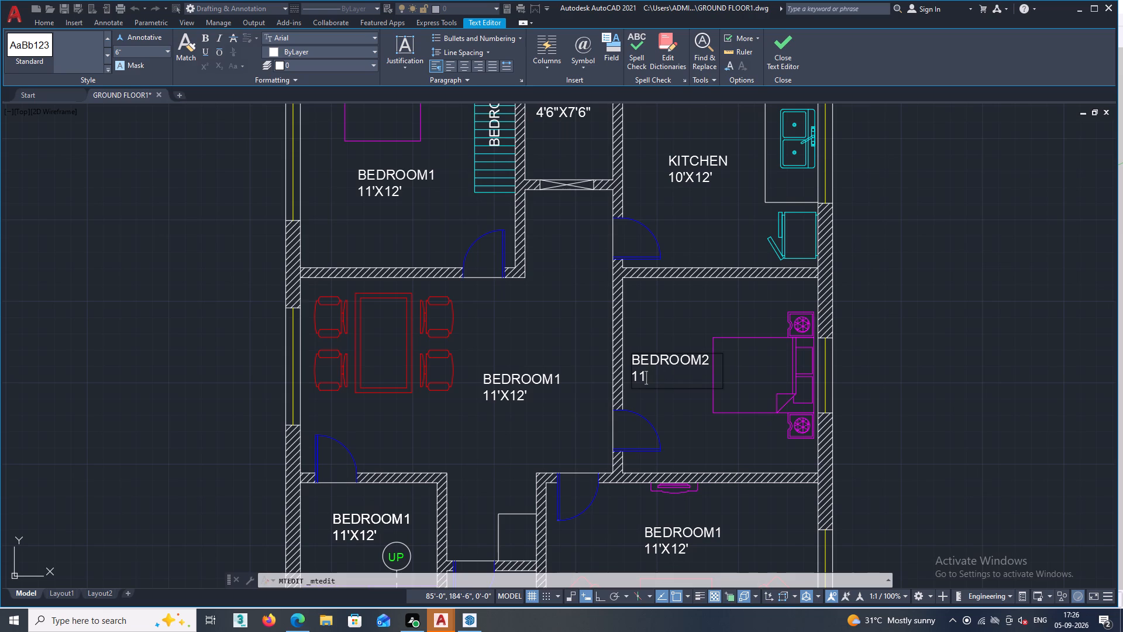
pyautogui.press('BackSpace')
pyautogui.press('BackSpace')
pyautogui.press('BackSpace')
pyautogui.write("10'")
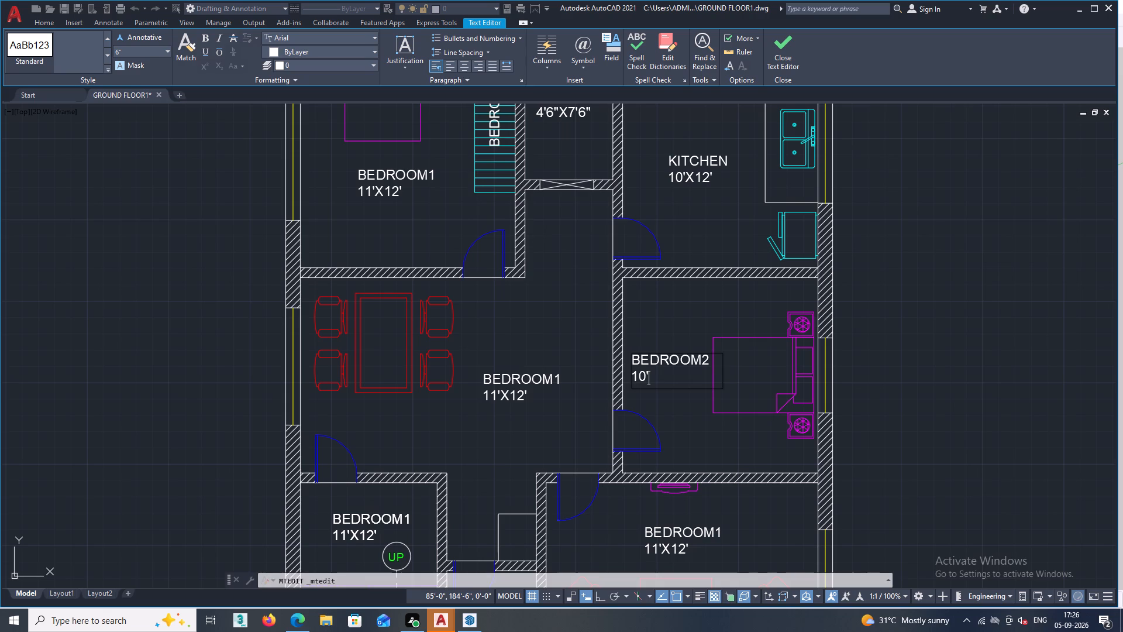
pyautogui.press('x')
pyautogui.press('1')
pyautogui.press('0')
pyautogui.press("'")
pyautogui.click(681, 316)
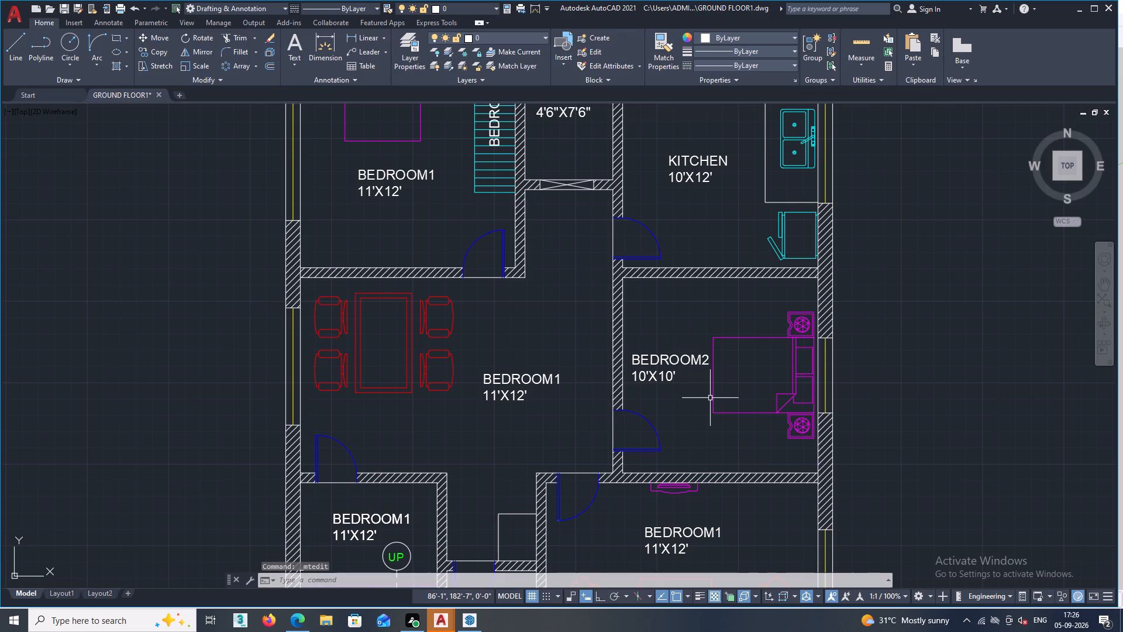
# Replace the whole BEDROOM1 label in the room with the sofa set with DRAWING and HALL on two lines.
pyautogui.scroll(-1, 702, 492)
pyautogui.moveTo(737, 516); pyautogui.dragTo(733, 508, button='middle')
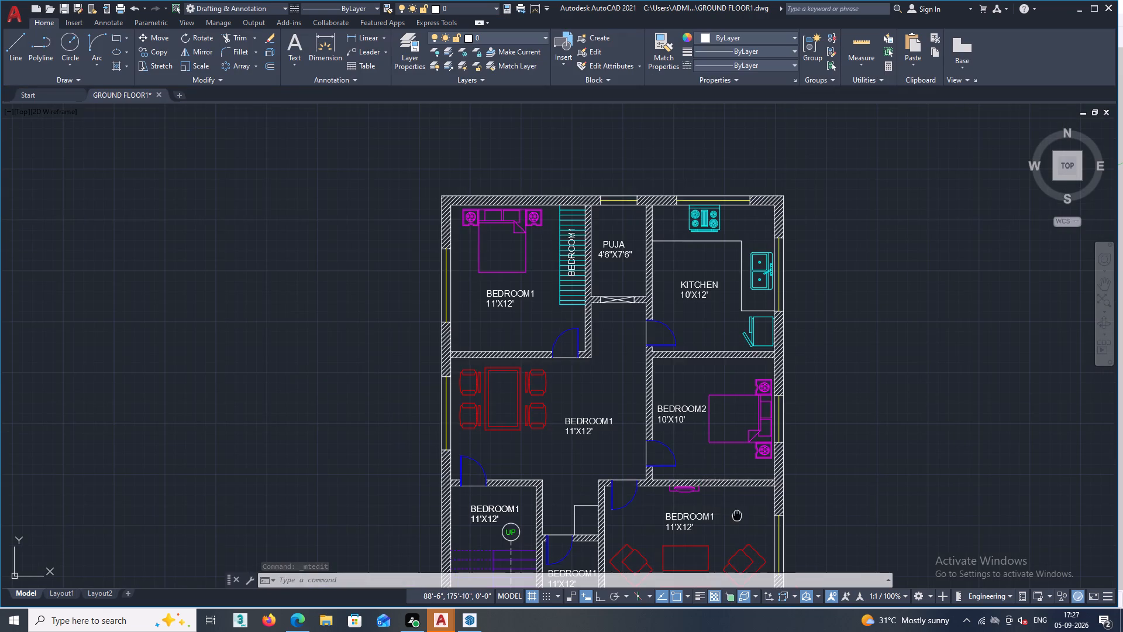
pyautogui.moveTo(733, 508); pyautogui.dragTo(691, 379, button='middle')
pyautogui.scroll(1, 642, 412)
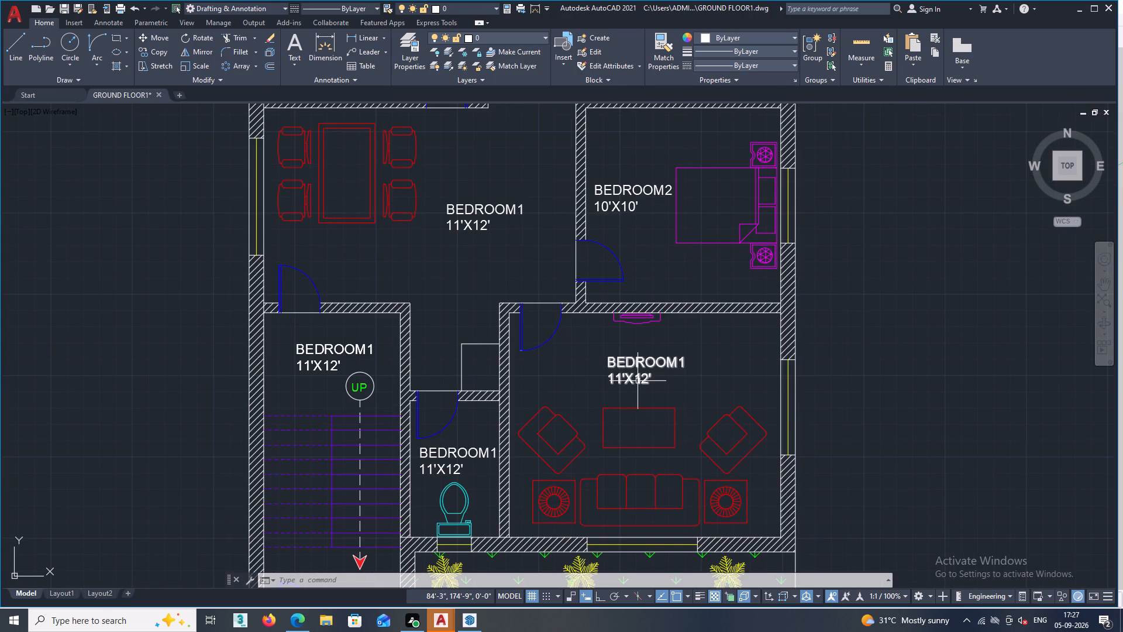
pyautogui.scroll(1, 638, 381)
pyautogui.doubleClick(654, 354)
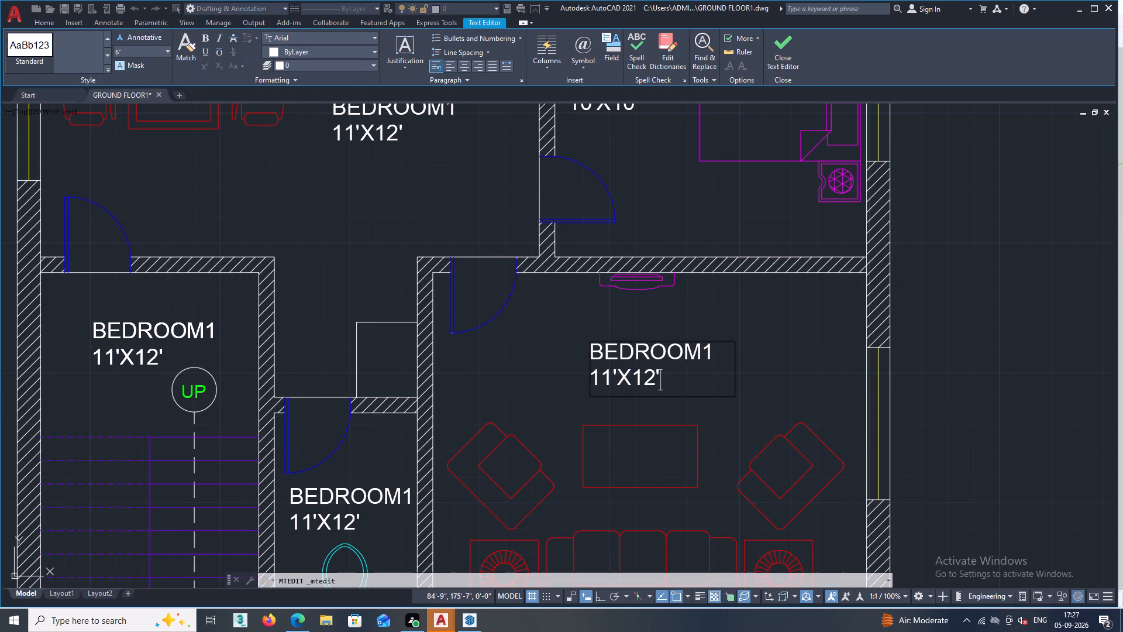
pyautogui.click(693, 379)
pyautogui.press('BackSpace')
pyautogui.press('BackSpace')
pyautogui.press('BackSpace')
pyautogui.press('BackSpace')
pyautogui.press('BackSpace')
pyautogui.press('BackSpace')
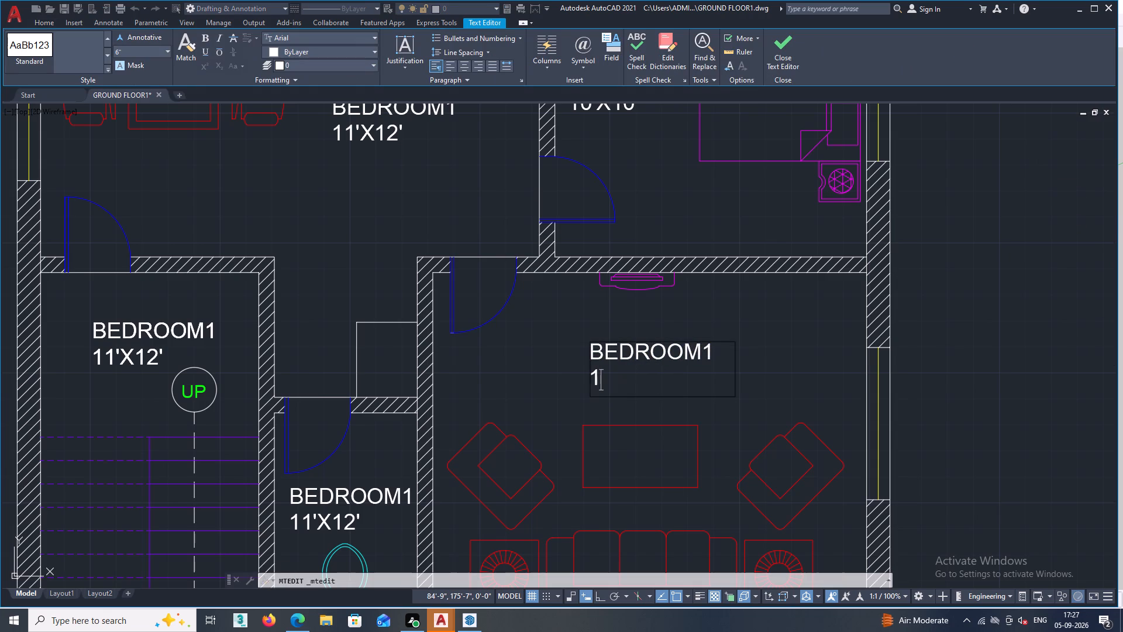
pyautogui.press('BackSpace')
pyautogui.press('BackSpace')
pyautogui.press('BackSpace')
pyautogui.press('BackSpace')
pyautogui.press('BackSpace')
pyautogui.press('BackSpace')
pyautogui.press('BackSpace')
pyautogui.press('BackSpace')
pyautogui.press('BackSpace')
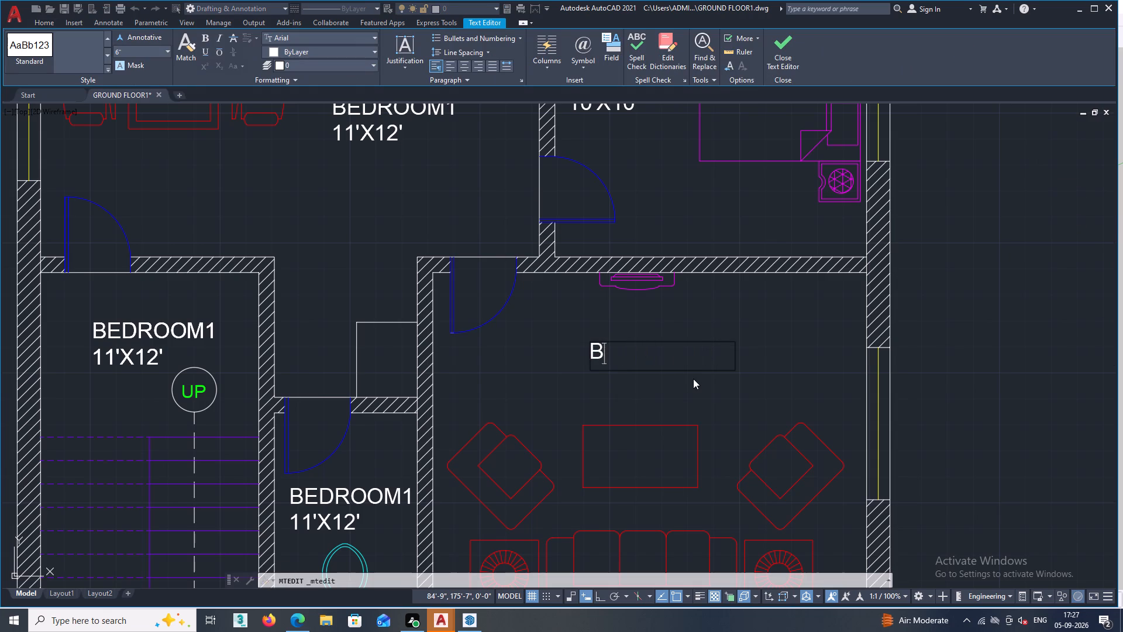
pyautogui.press('BackSpace')
pyautogui.write('DRAWIN')
pyautogui.press('g')
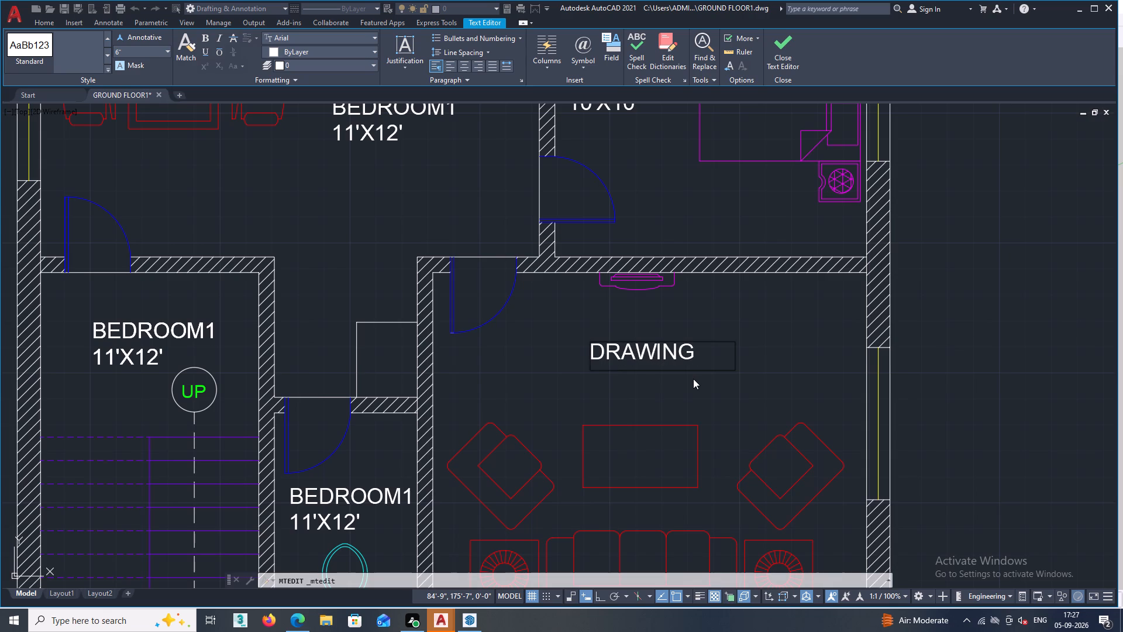
pyautogui.press('Return')
pyautogui.write('HALL')
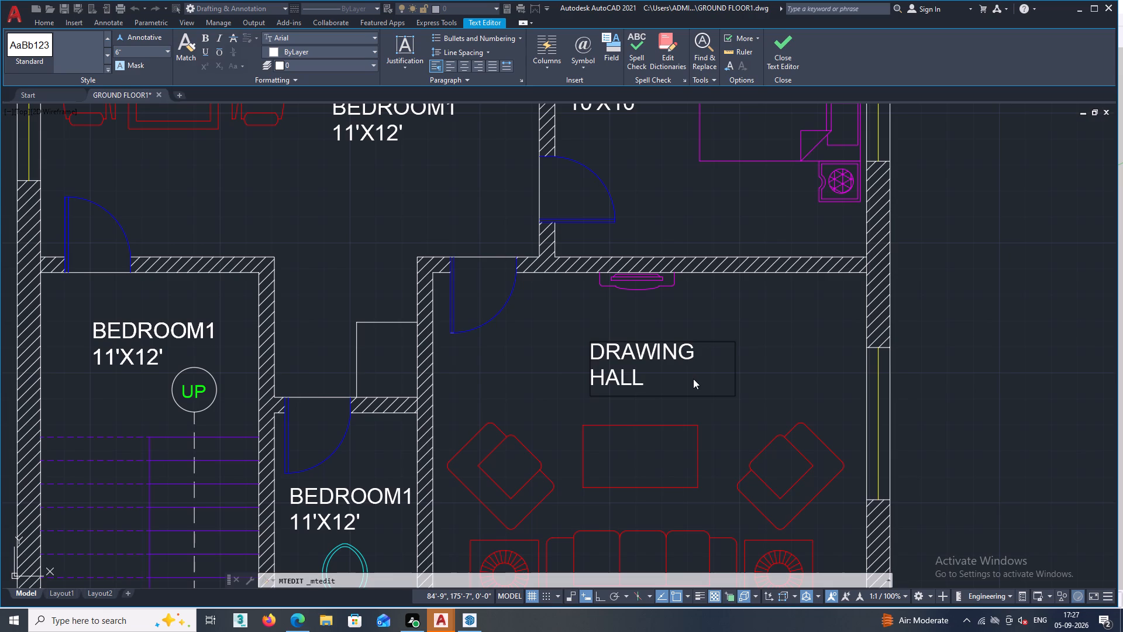
pyautogui.press('\\')
pyautogui.press('BackSpace')
# Add the size 13'11"X11'6" as a third line of the DRAWING HALL label and finish editing.
pyautogui.press('Return')
pyautogui.press('1')
pyautogui.press('3')
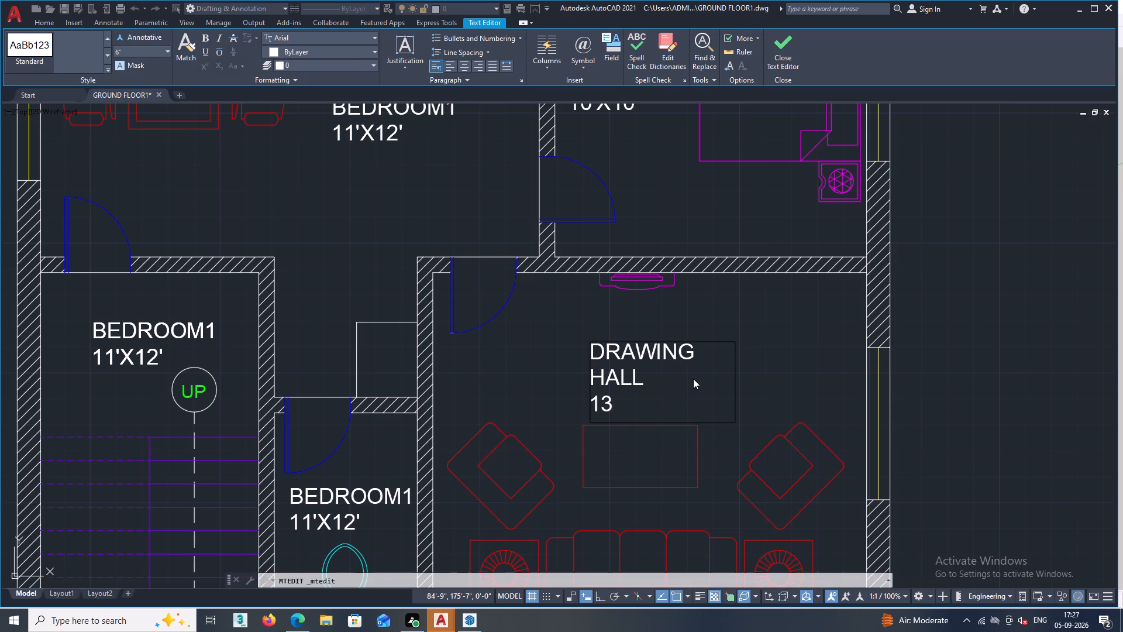
pyautogui.press("'")
pyautogui.write('11')
pyautogui.hotkey('shift', '"')
pyautogui.write('X11')
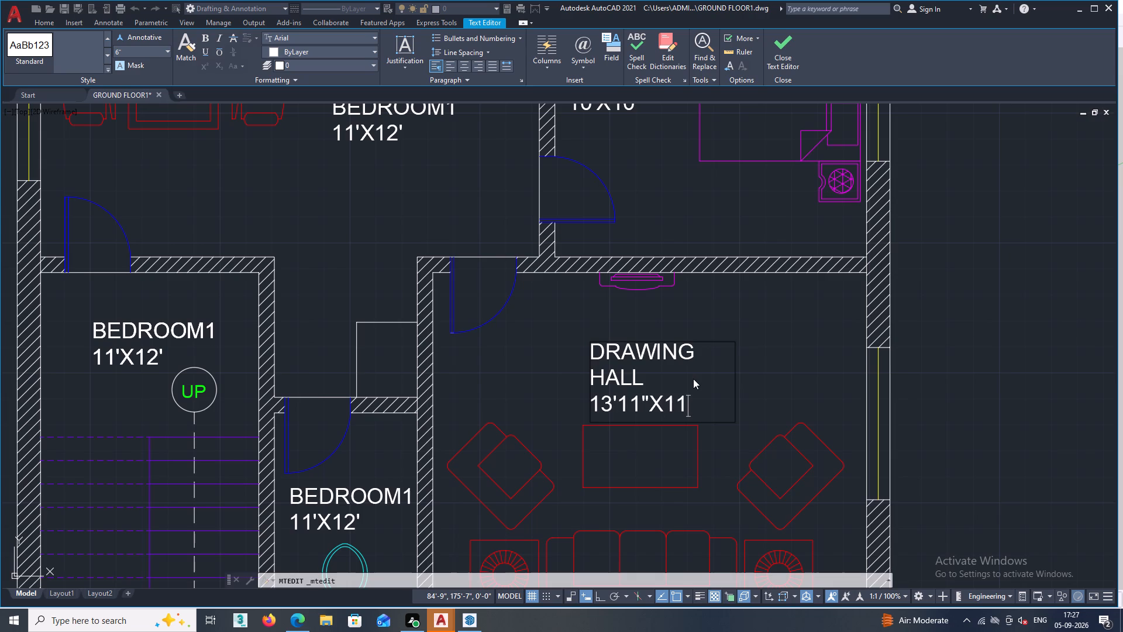
pyautogui.write('\'6"')
pyautogui.click(587, 380)
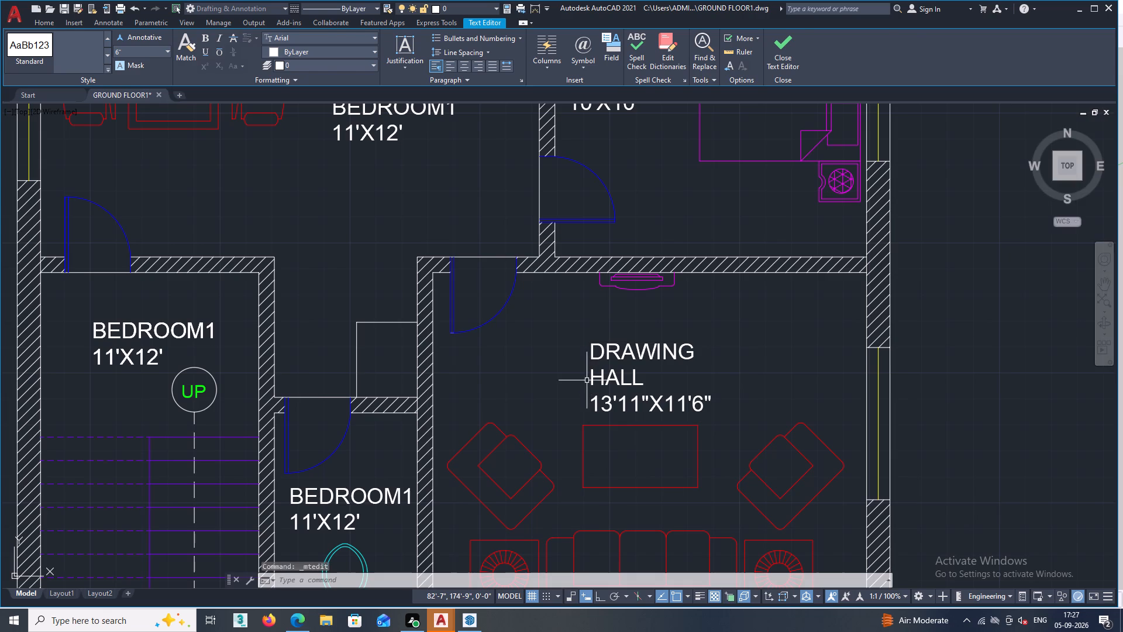
# Indent the word HALL by four spaces so it sits centred under DRAWING in the label.
pyautogui.click(592, 379)
pyautogui.doubleClick(590, 380)
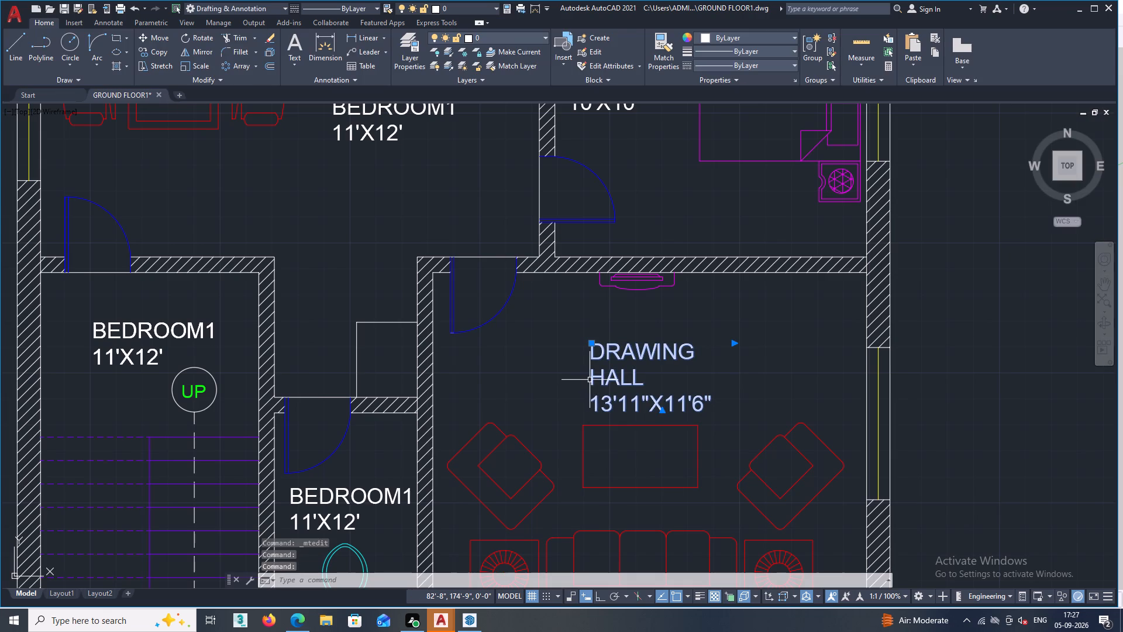
pyautogui.click(591, 382)
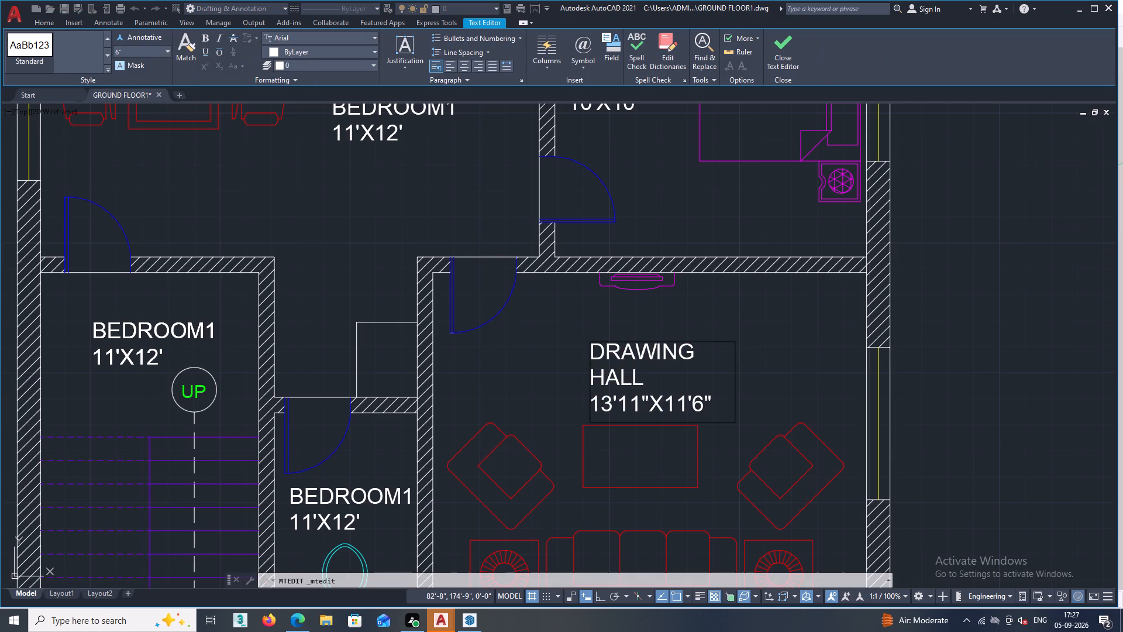
pyautogui.press('space')
pyautogui.press('space')
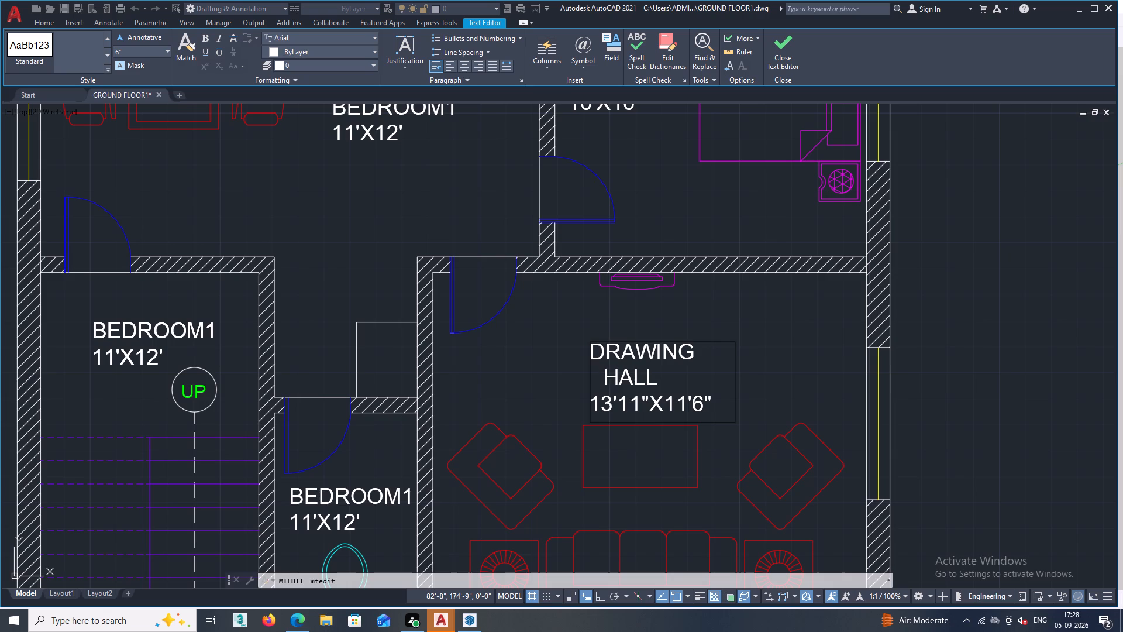
pyautogui.press('space')
pyautogui.press('space')
pyautogui.doubleClick(753, 320)
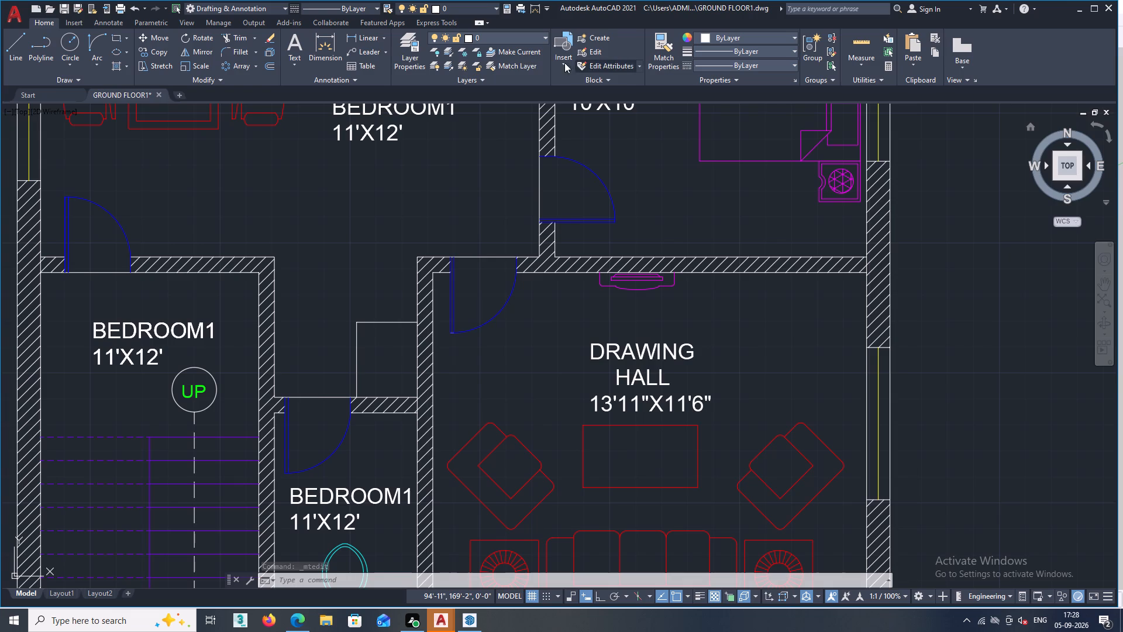
# Move the DRAWING HALL label slightly up, away from the centre table, towards the TV unit.
pyautogui.doubleClick(151, 36)
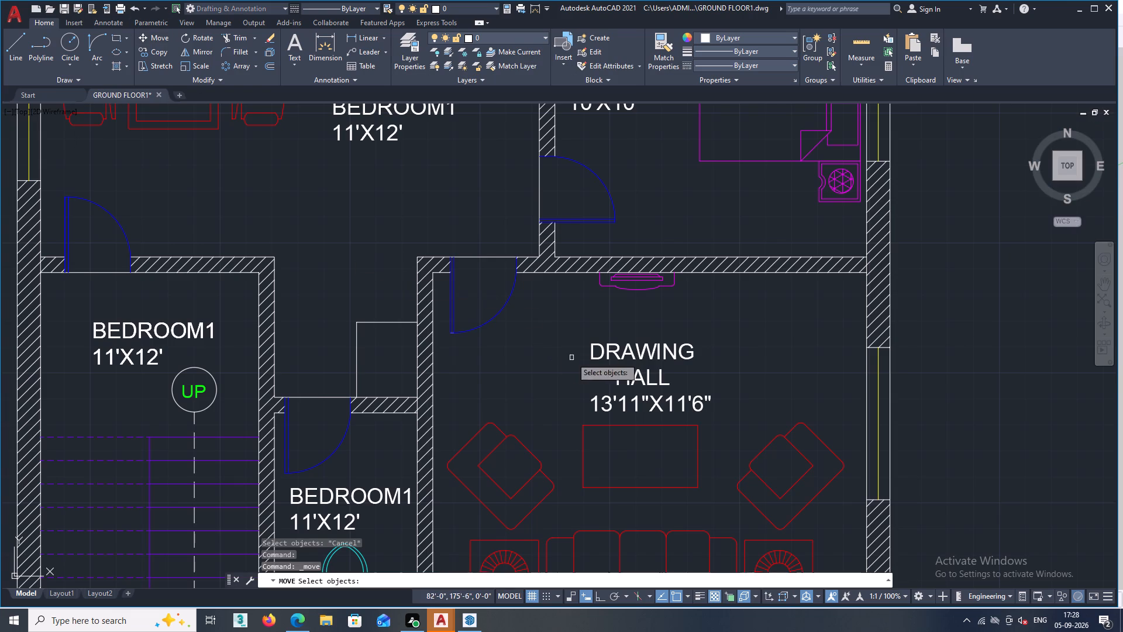
pyautogui.doubleClick(608, 351)
pyautogui.rightClick(600, 326)
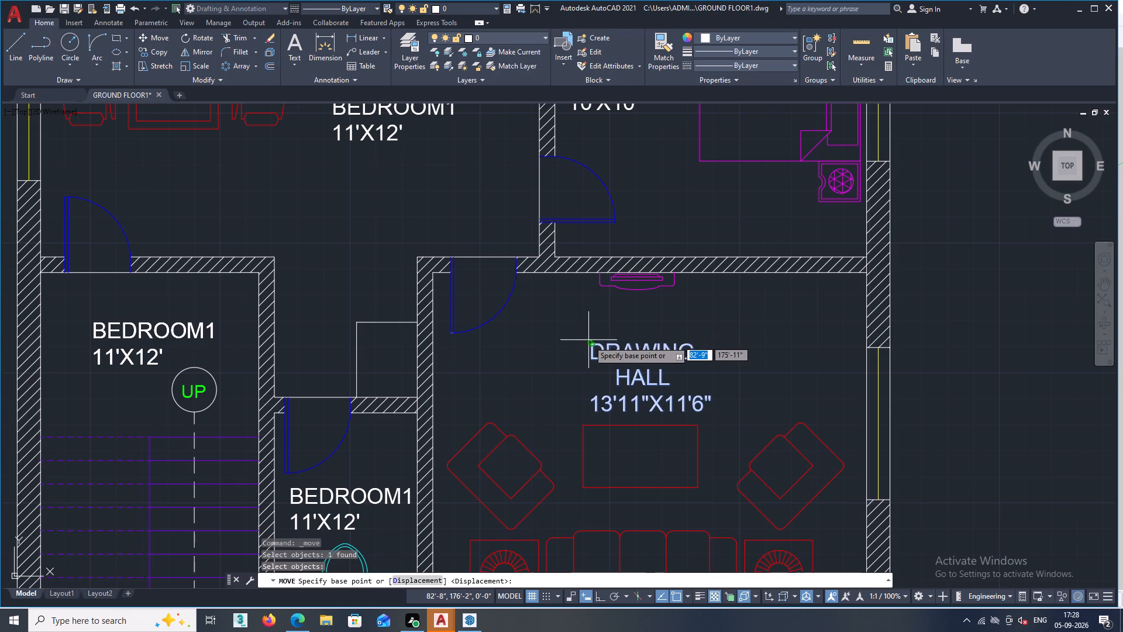
pyautogui.click(589, 345)
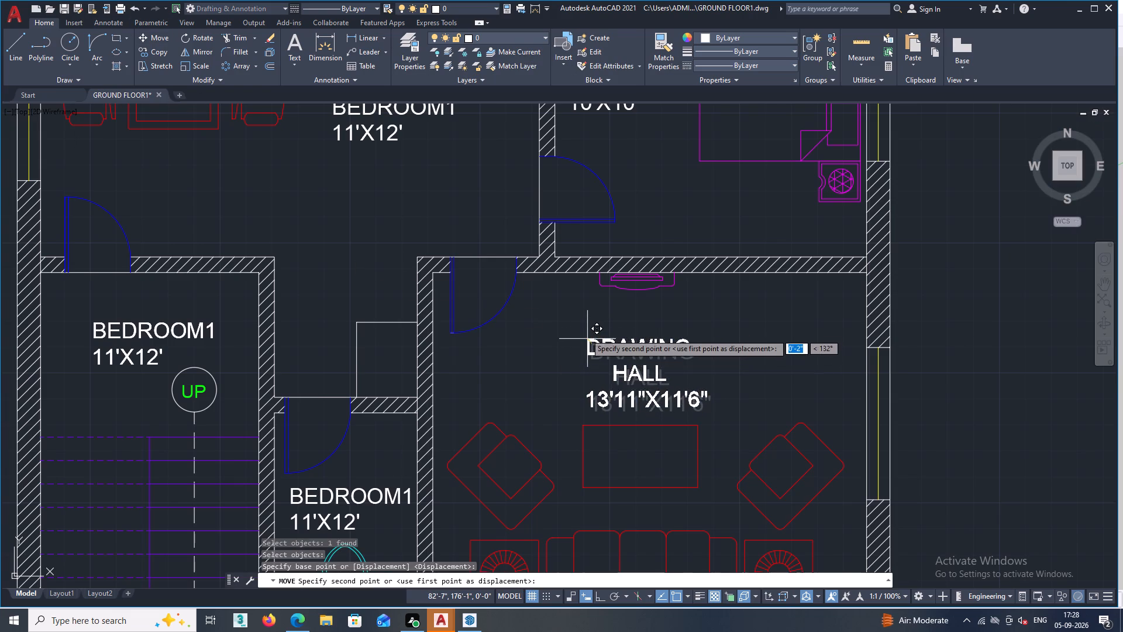
pyautogui.doubleClick(593, 321)
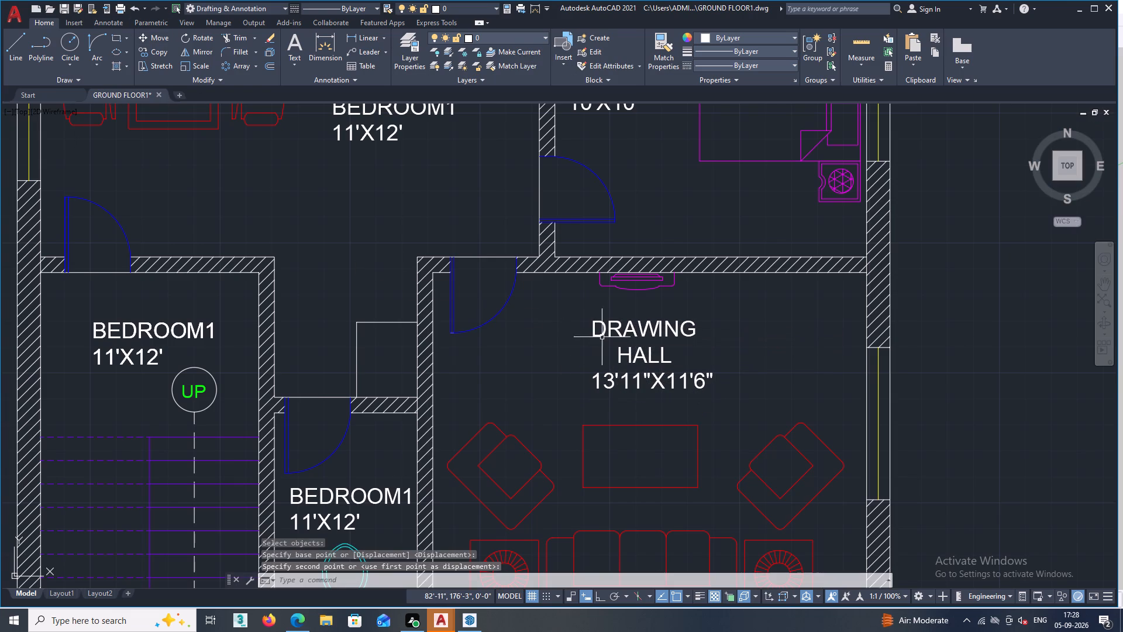
pyautogui.press('Escape')
# Replace the whole BEDROOM1 label in the planted strip below the drawing hall with GREENARY and finish editing.
pyautogui.scroll(-2, 866, 369)
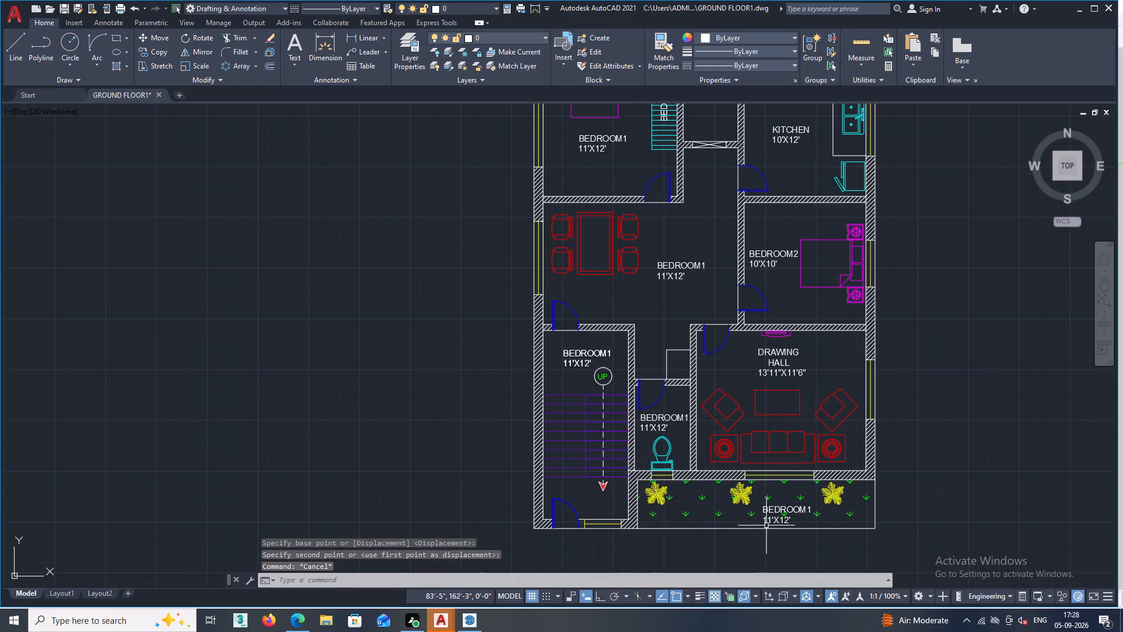
pyautogui.moveTo(832, 543); pyautogui.dragTo(691, 428, button='middle')
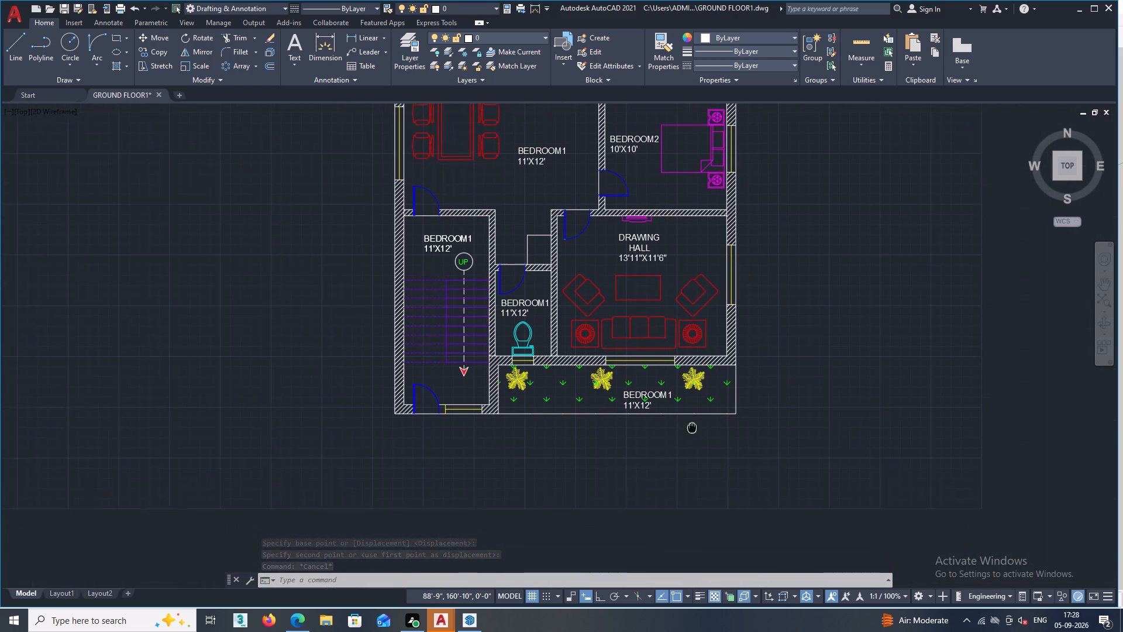
pyautogui.moveTo(691, 428); pyautogui.dragTo(687, 428, button='middle')
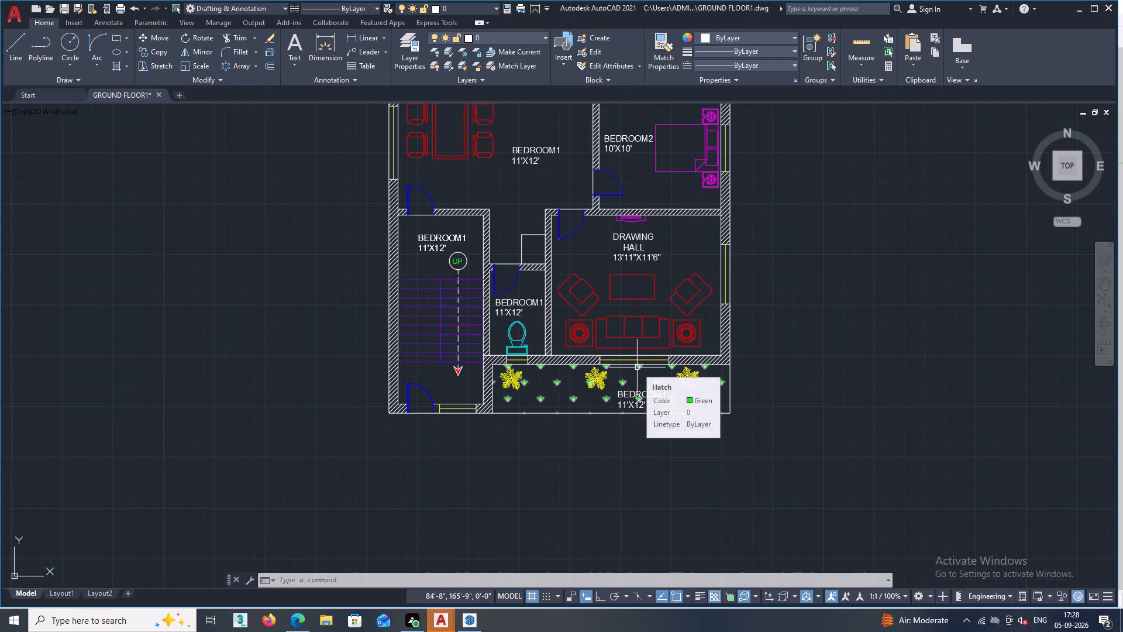
pyautogui.scroll(-2, 647, 375)
pyautogui.moveTo(722, 342); pyautogui.dragTo(735, 370, button='middle')
pyautogui.scroll(2, 612, 259)
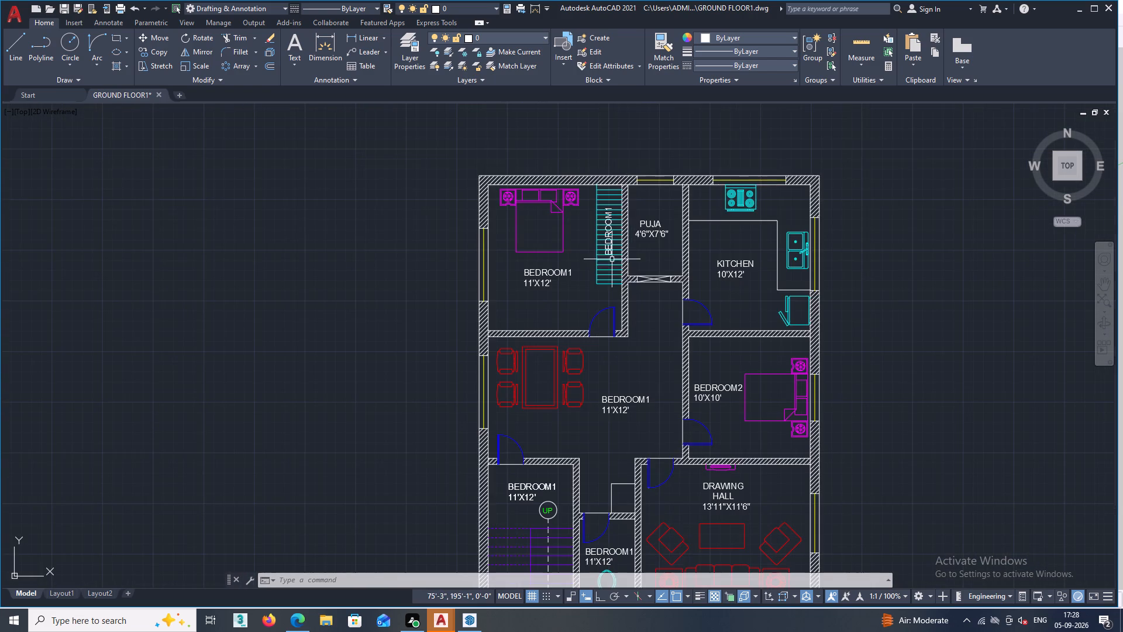
pyautogui.scroll(-1, 631, 290)
pyautogui.scroll(1, 722, 418)
pyautogui.moveTo(722, 418); pyautogui.dragTo(704, 383, button='middle')
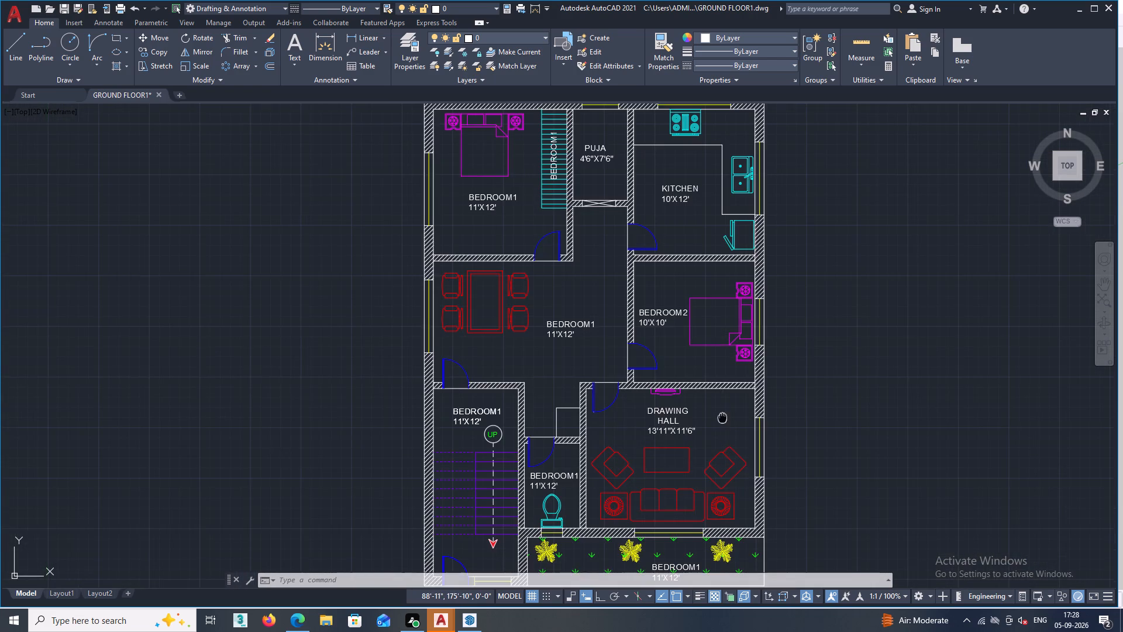
pyautogui.moveTo(704, 383); pyautogui.dragTo(650, 320, button='middle')
pyautogui.scroll(2, 592, 501)
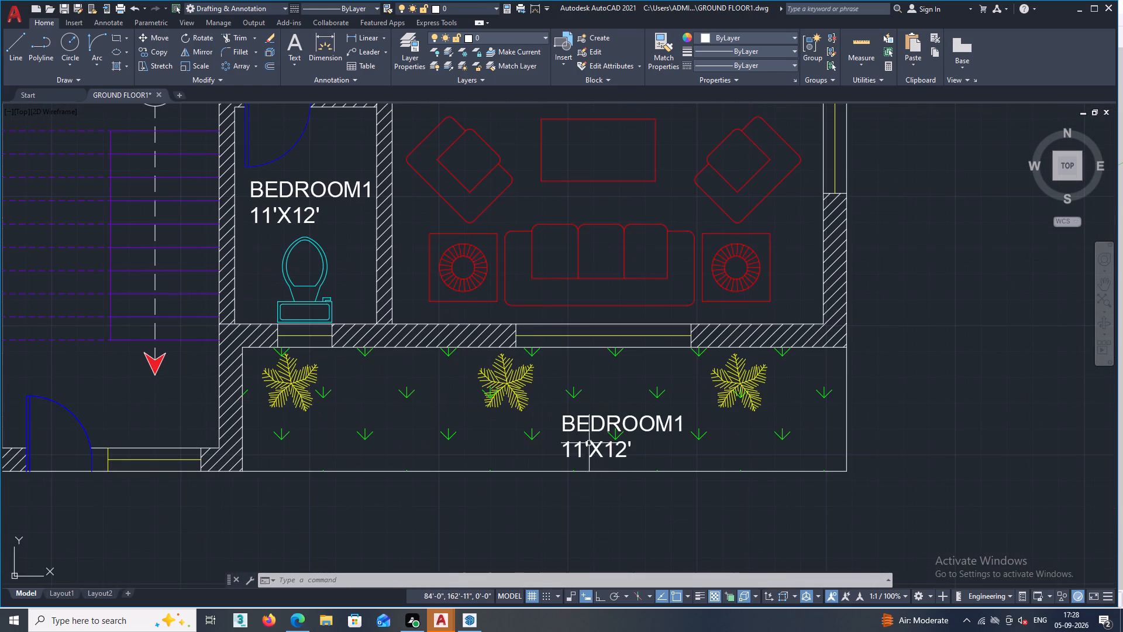
pyautogui.tripleClick(586, 429)
pyautogui.click(636, 449)
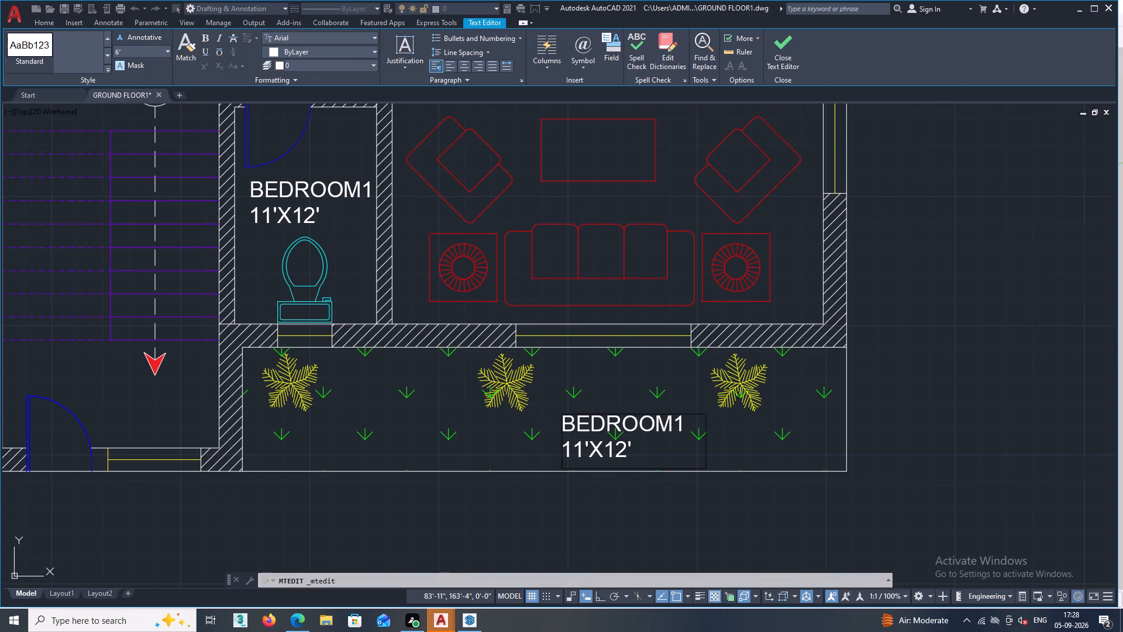
pyautogui.press('BackSpace')
pyautogui.press('BackSpace')
pyautogui.press('BackSpace')
pyautogui.press('BackSpace')
pyautogui.press('BackSpace')
pyautogui.press('BackSpace')
pyautogui.press('BackSpace')
pyautogui.press('BackSpace')
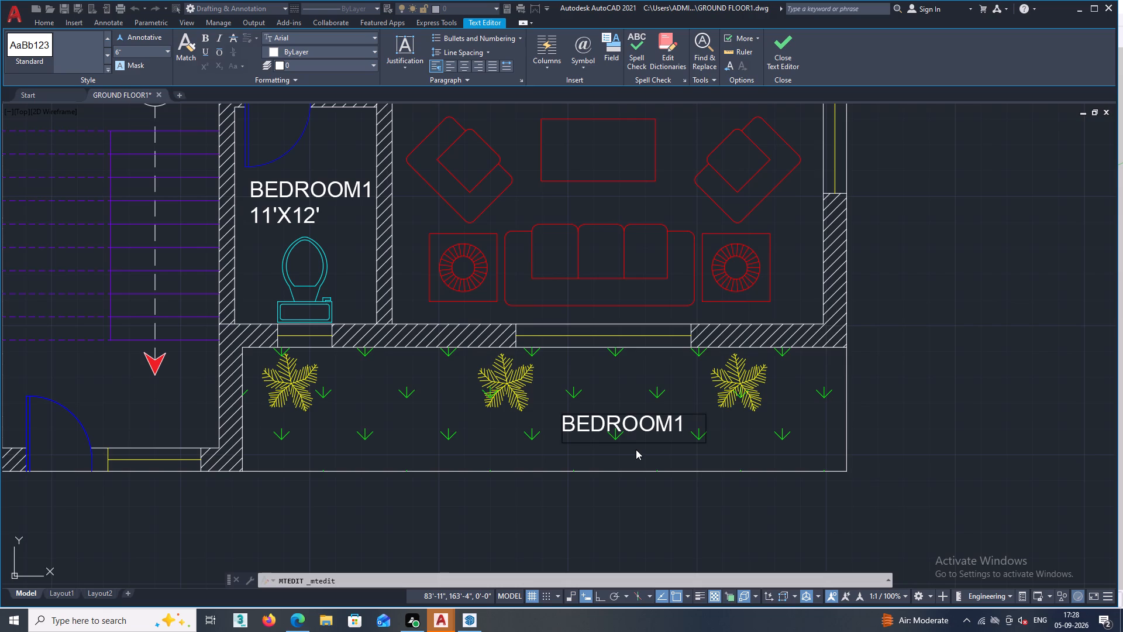
pyautogui.press('BackSpace')
pyautogui.press('BackSpace')
pyautogui.press('BackSpace')
pyautogui.press('BackSpace')
pyautogui.press('BackSpace')
pyautogui.press('BackSpace')
pyautogui.press('BackSpace')
pyautogui.press('BackSpace')
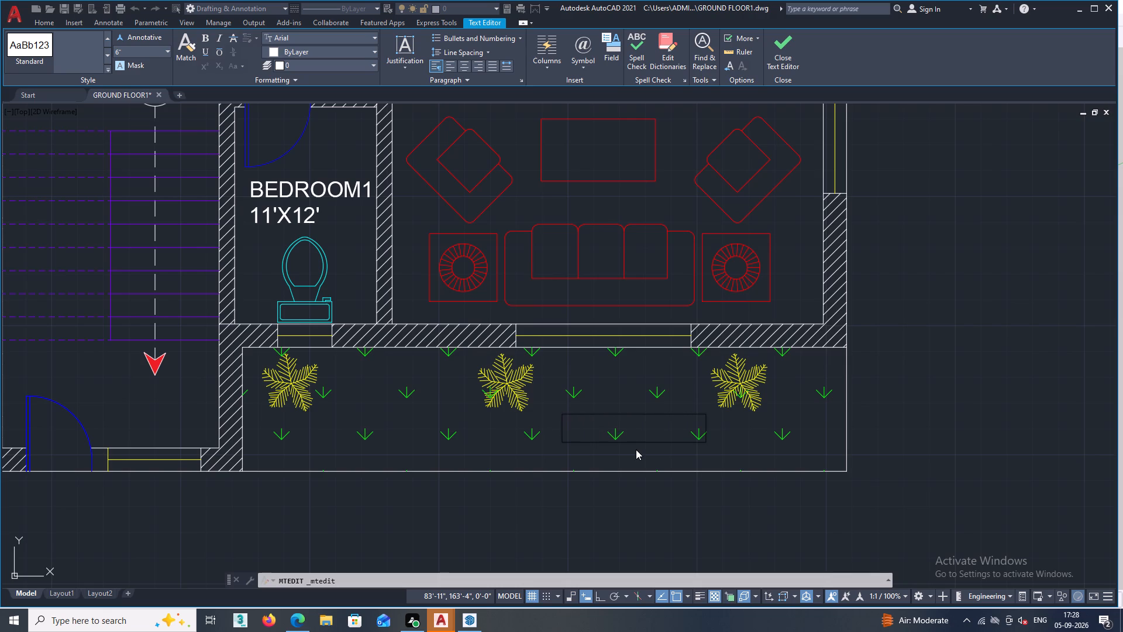
pyautogui.write('GR')
pyautogui.press('e')
pyautogui.press('e')
pyautogui.write('NARY')
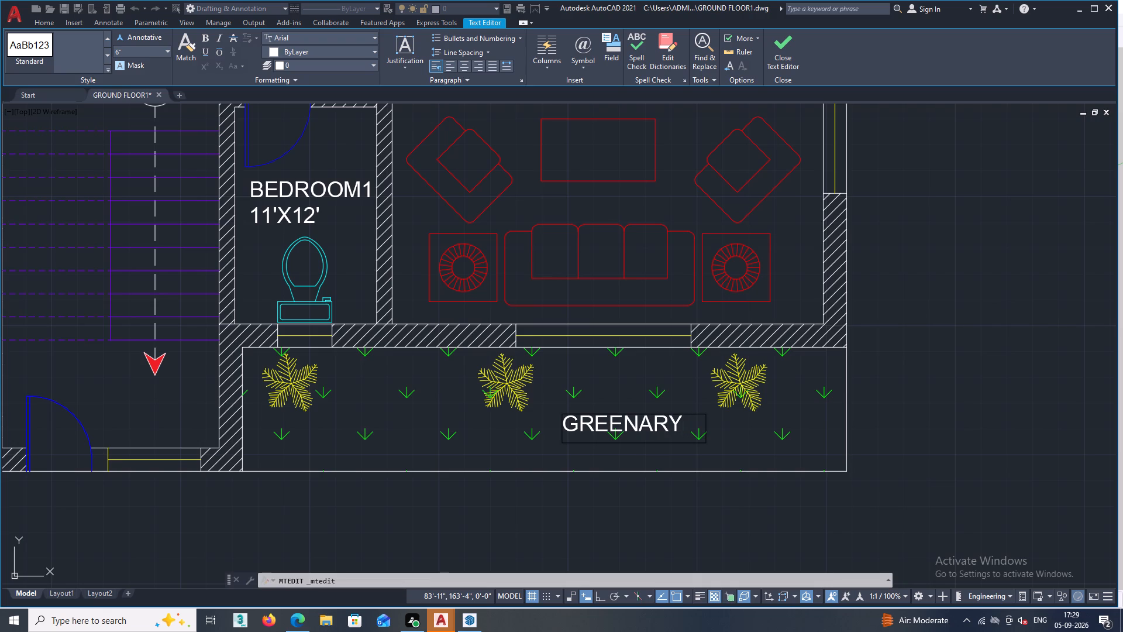
pyautogui.click(703, 392)
# Replace the whole BEDROOM1 label in the small room with the WC with TOILET.
pyautogui.scroll(-3, 705, 396)
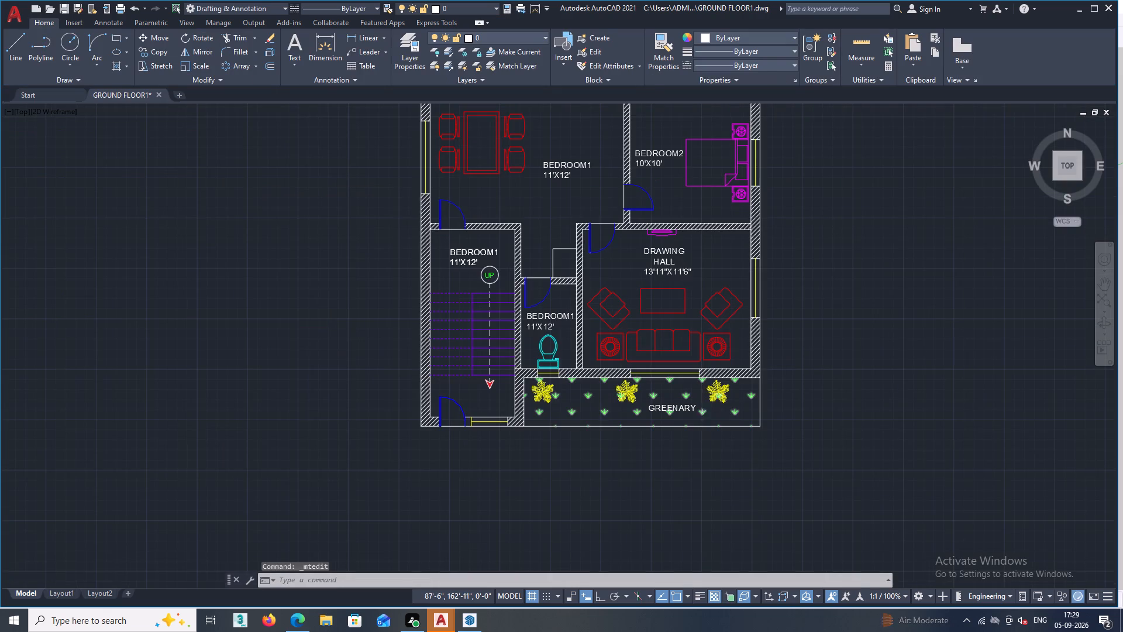
pyautogui.scroll(-1, 702, 414)
pyautogui.scroll(3, 598, 420)
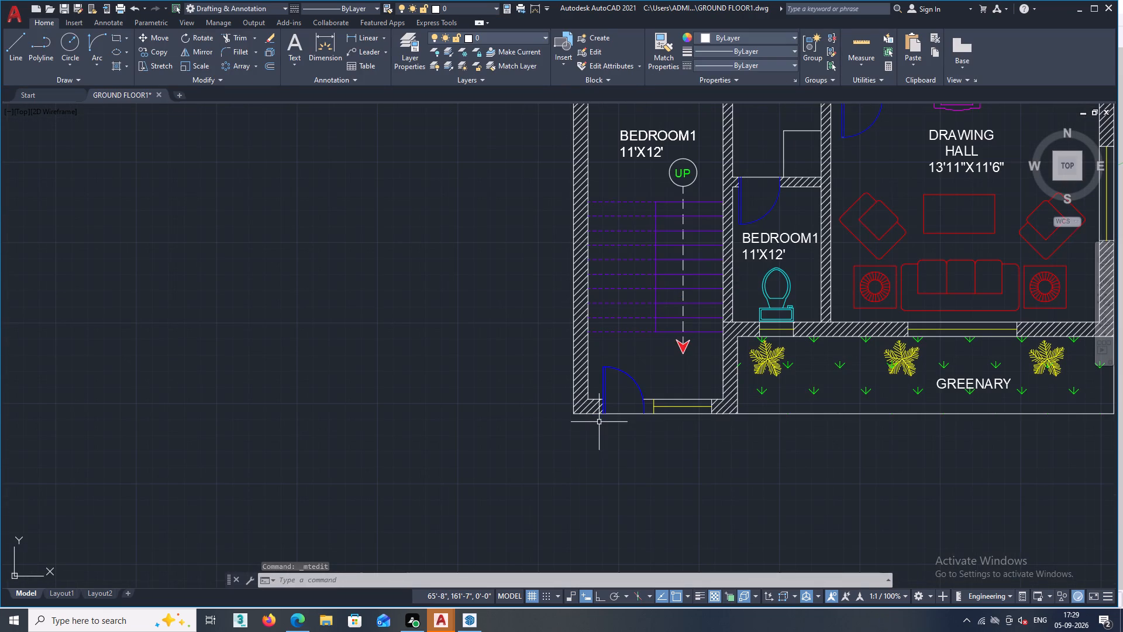
pyautogui.scroll(-1, 599, 422)
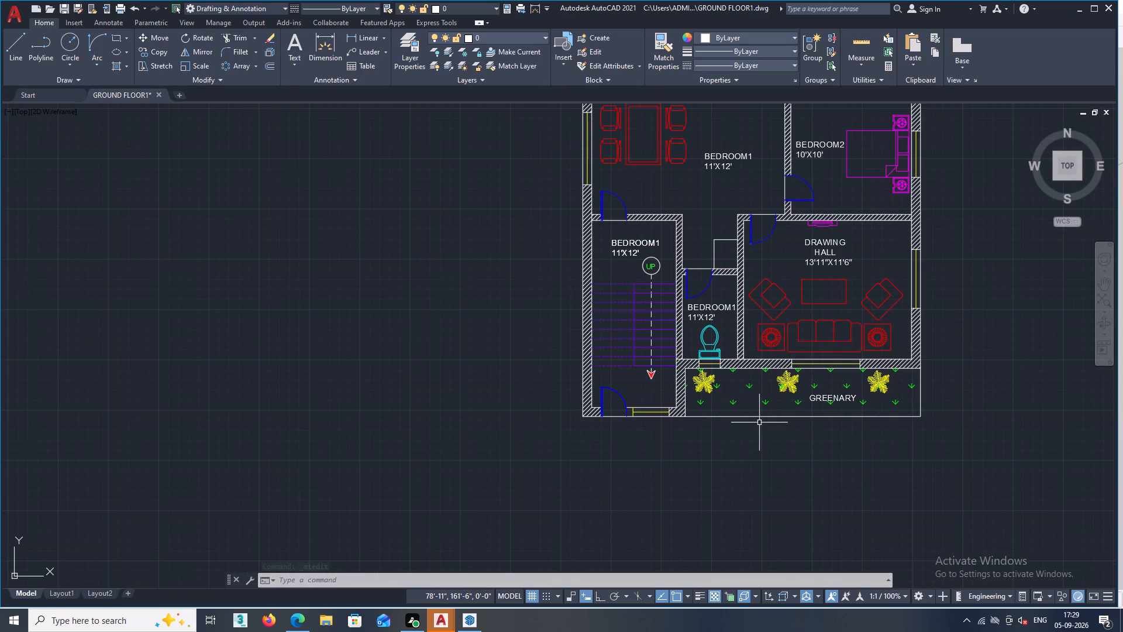
pyautogui.moveTo(708, 446); pyautogui.dragTo(595, 507, button='middle')
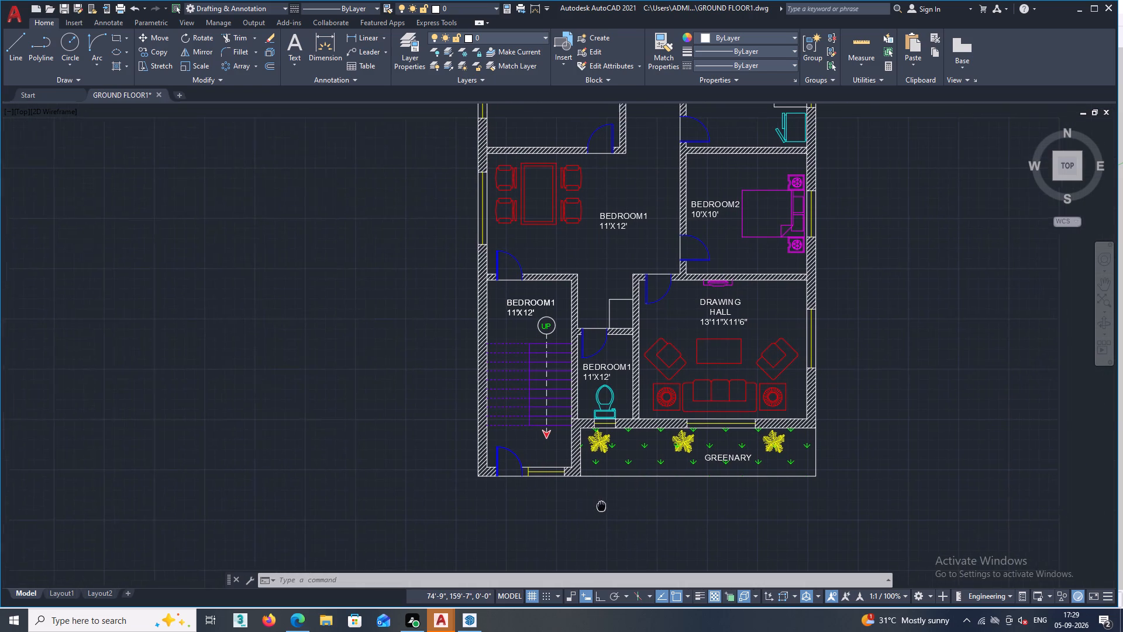
pyautogui.moveTo(595, 507); pyautogui.dragTo(588, 506, button='middle')
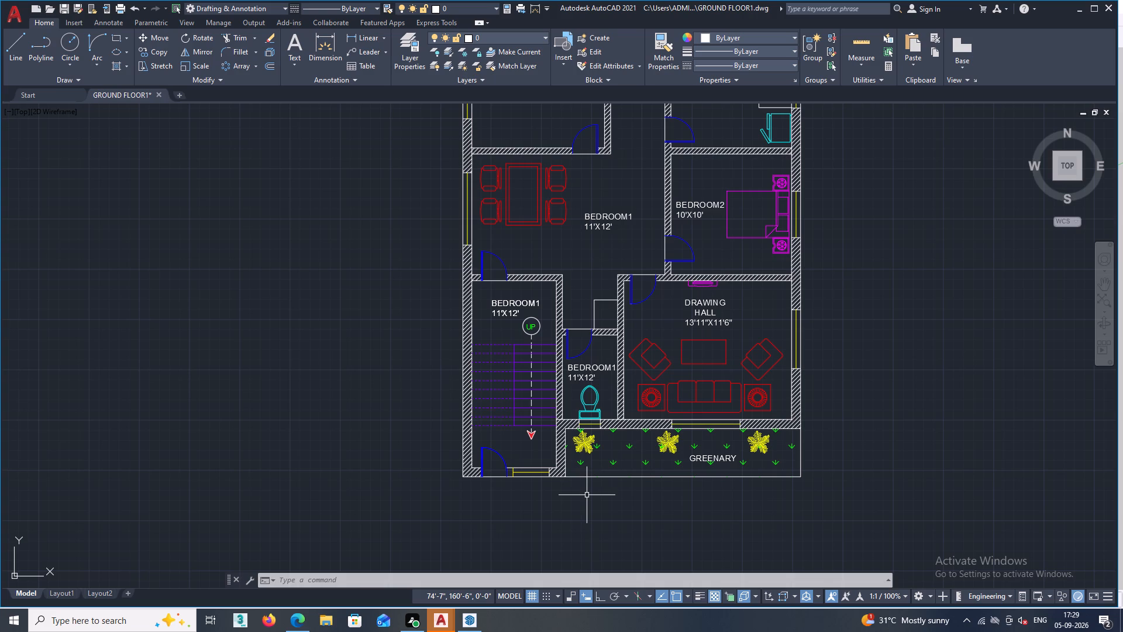
pyautogui.scroll(2, 588, 380)
pyautogui.click(621, 355)
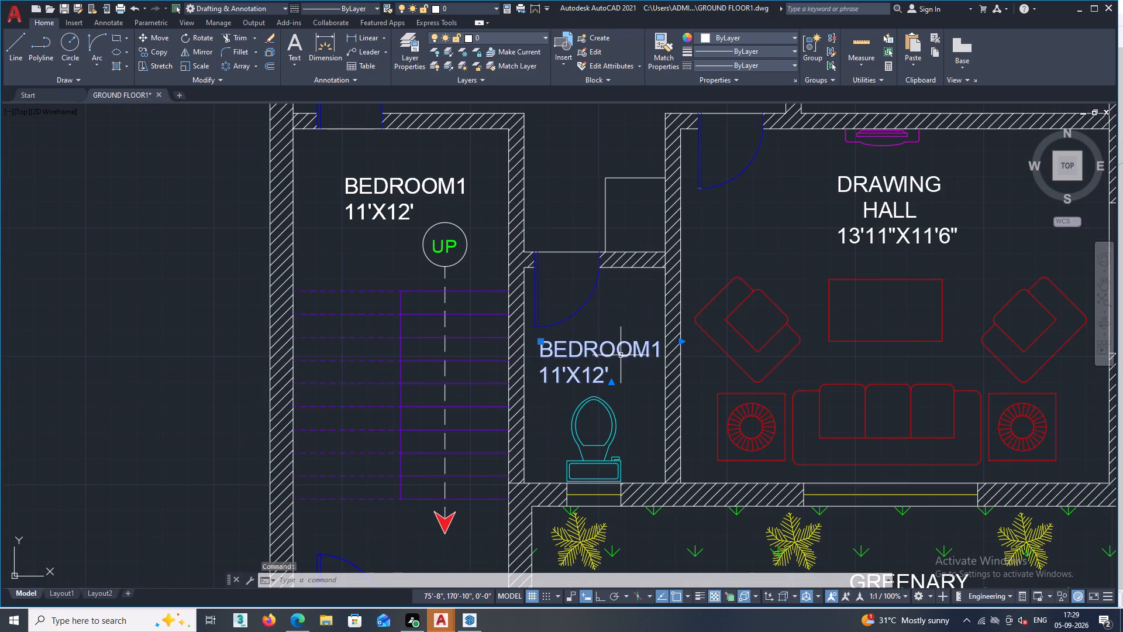
pyautogui.click(613, 355)
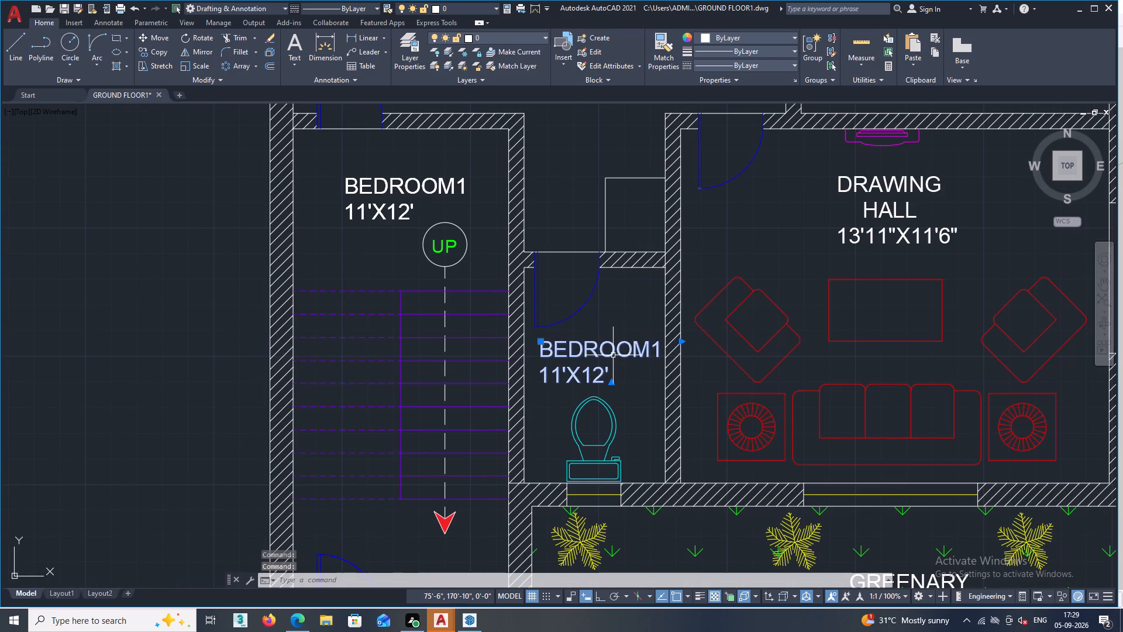
pyautogui.click(613, 355)
pyautogui.tripleClick(597, 373)
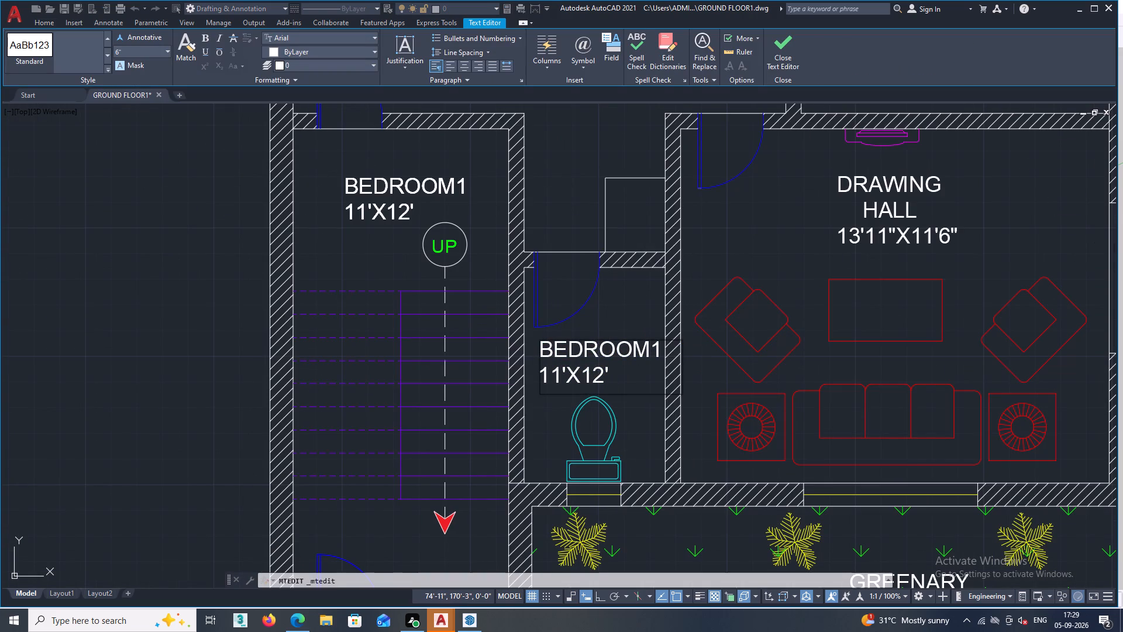
pyautogui.click(615, 377)
pyautogui.press('BackSpace')
pyautogui.press('BackSpace')
pyautogui.press('BackSpace')
pyautogui.press('BackSpace')
pyautogui.press('BackSpace')
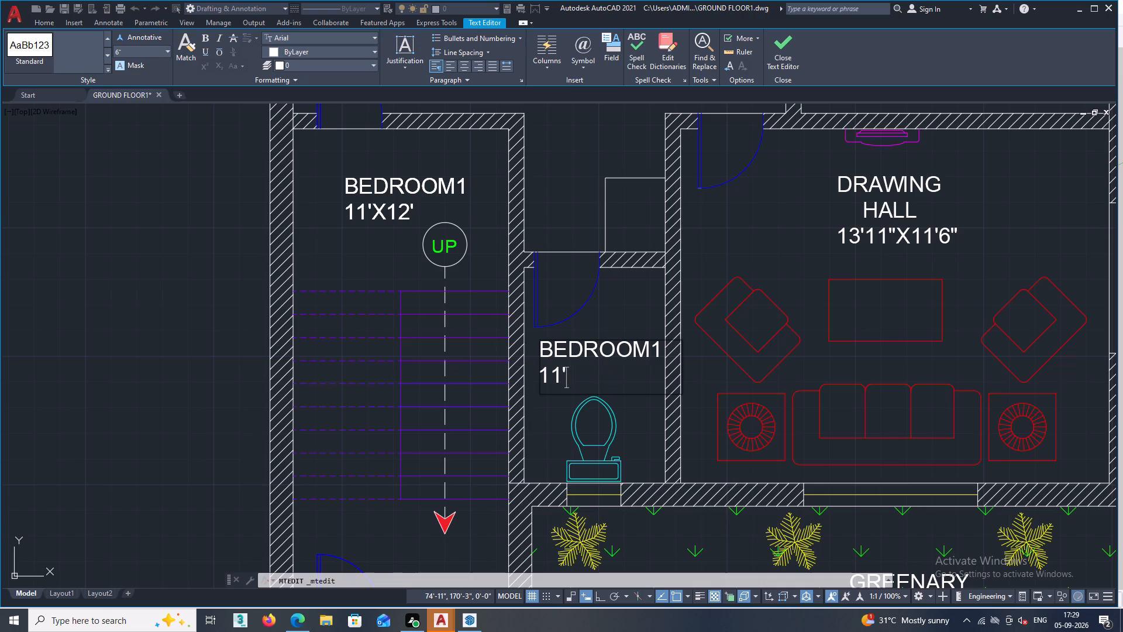
pyautogui.press('BackSpace')
pyautogui.press('BackSpace')
pyautogui.press('BackSpace')
pyautogui.press('BackSpace')
pyautogui.press('BackSpace')
pyautogui.press('BackSpace')
pyautogui.press('BackSpace')
pyautogui.press('BackSpace')
pyautogui.press('BackSpace')
pyautogui.press('BackSpace')
pyautogui.press('BackSpace')
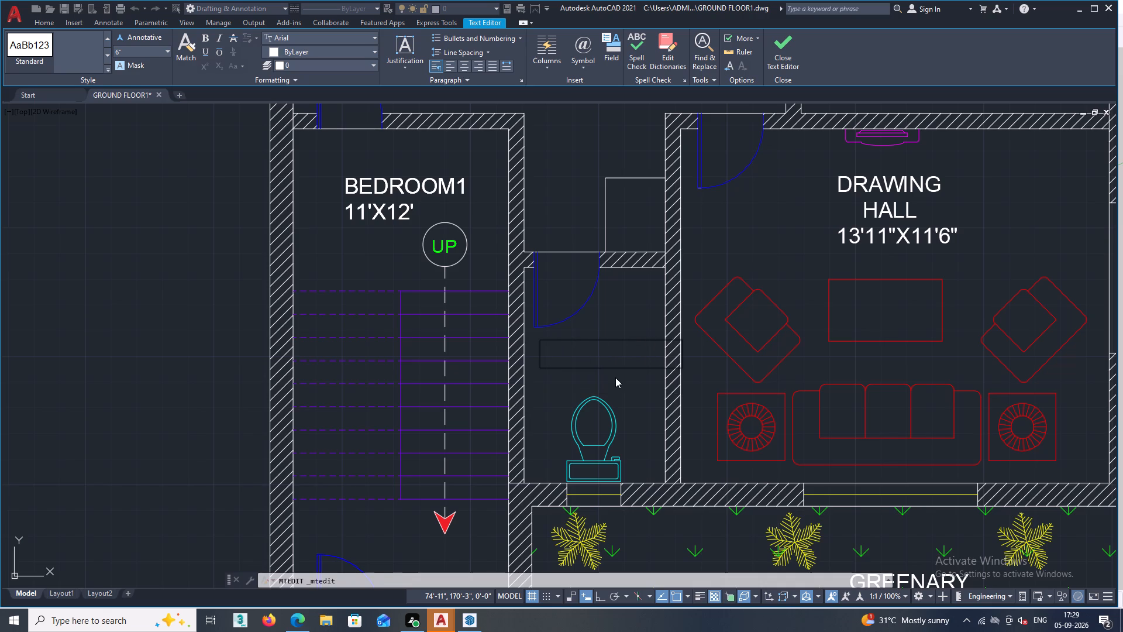
pyautogui.write('TOI')
pyautogui.write('LR')
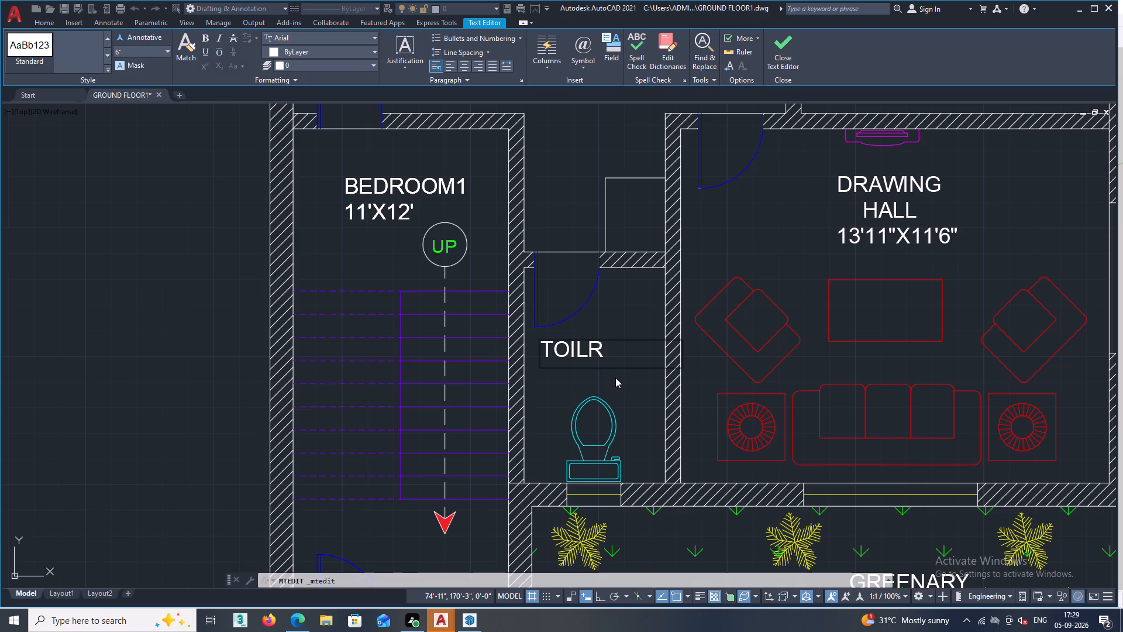
pyautogui.press('BackSpace')
pyautogui.press('e')
pyautogui.press('t')
# Add the dimensions 4'7"X7' on a second line under TOILET and finish editing the label.
pyautogui.press('Return')
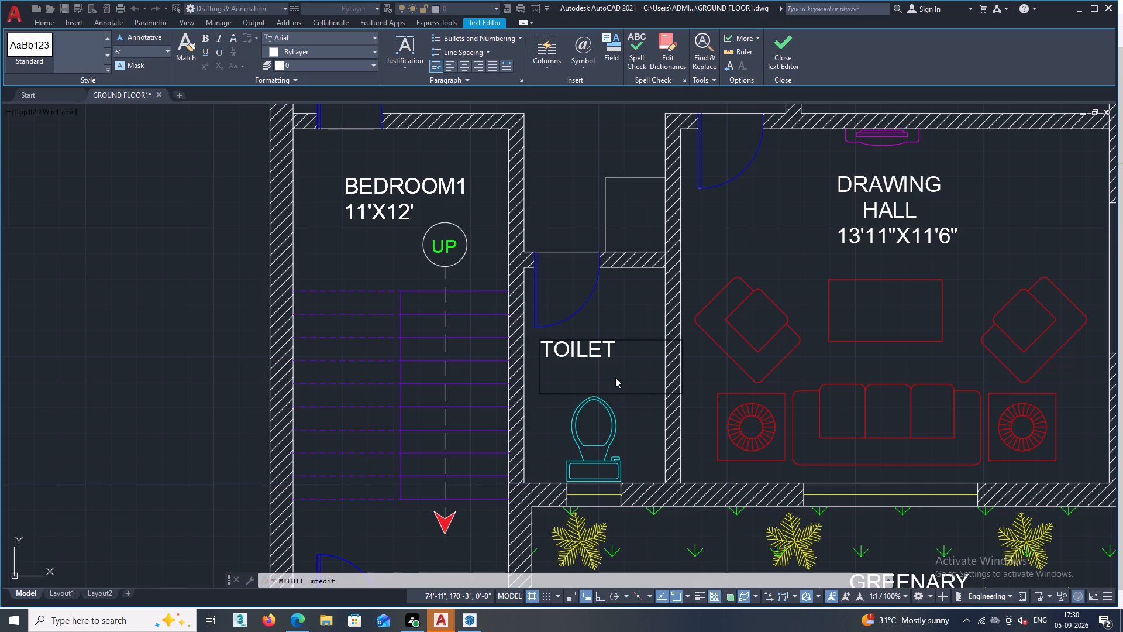
pyautogui.press('4')
pyautogui.press("'")
pyautogui.press('7')
pyautogui.hotkey('shift', '"')
pyautogui.press('x')
pyautogui.write("7'")
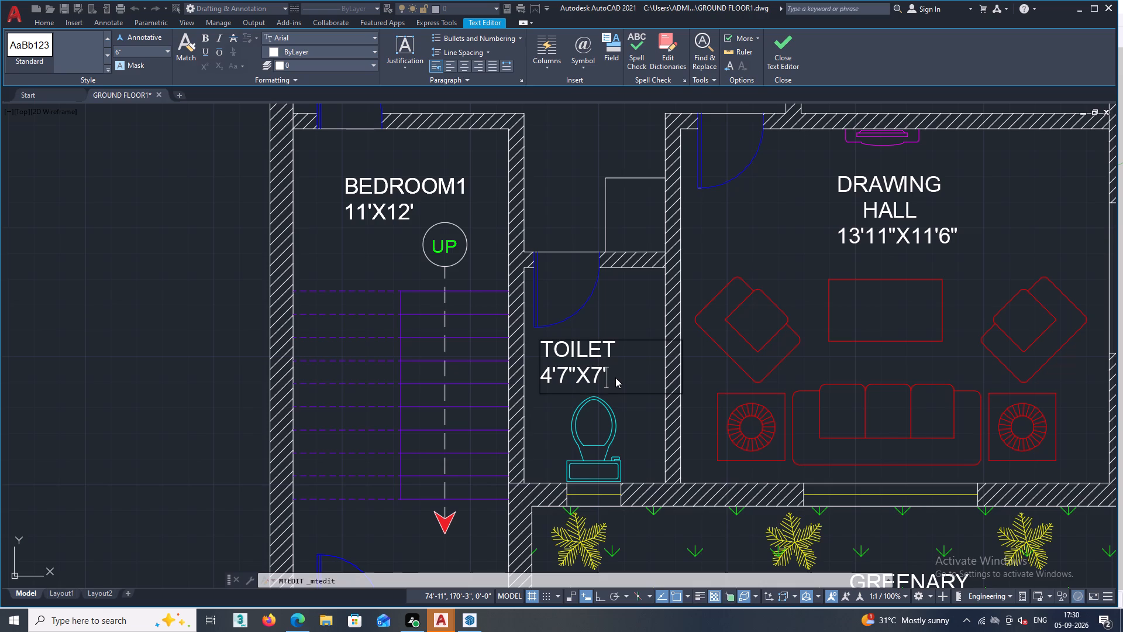
pyautogui.click(632, 310)
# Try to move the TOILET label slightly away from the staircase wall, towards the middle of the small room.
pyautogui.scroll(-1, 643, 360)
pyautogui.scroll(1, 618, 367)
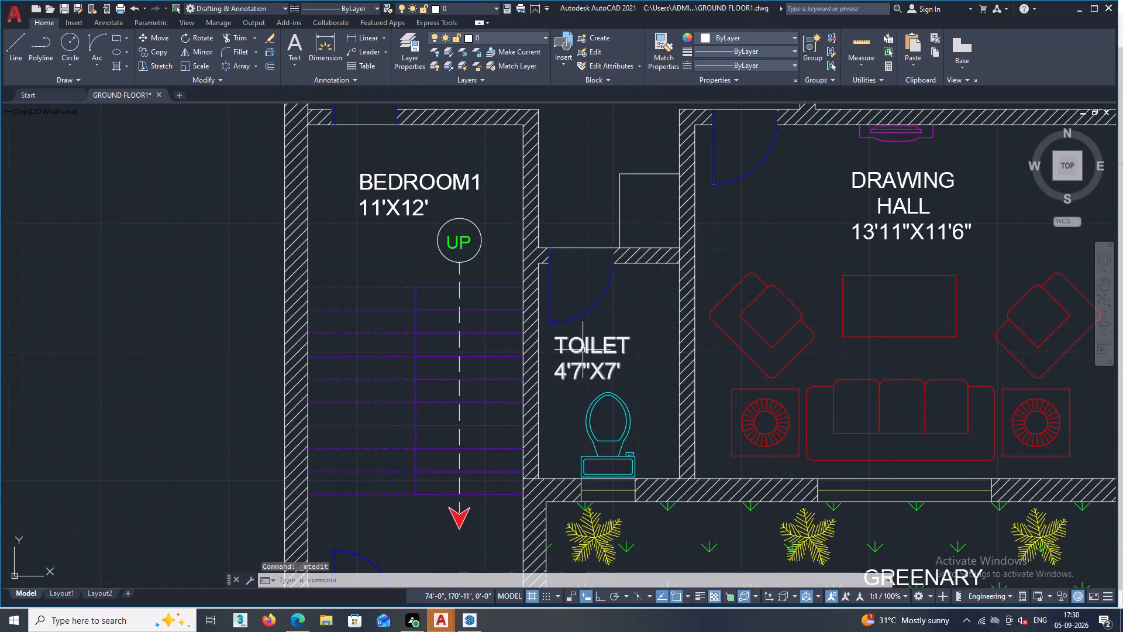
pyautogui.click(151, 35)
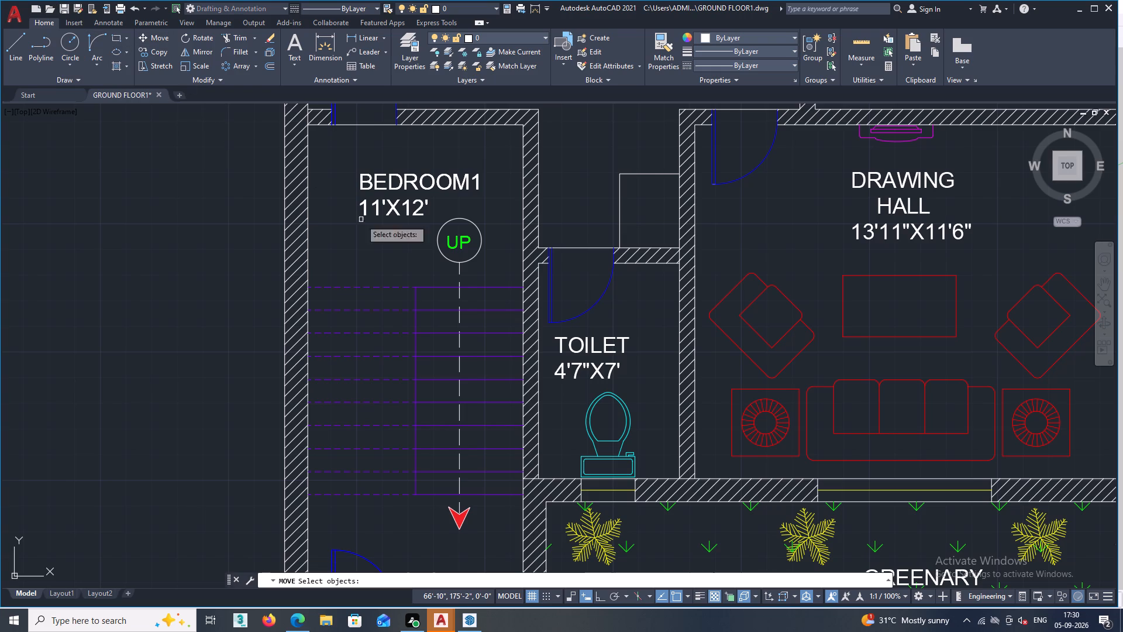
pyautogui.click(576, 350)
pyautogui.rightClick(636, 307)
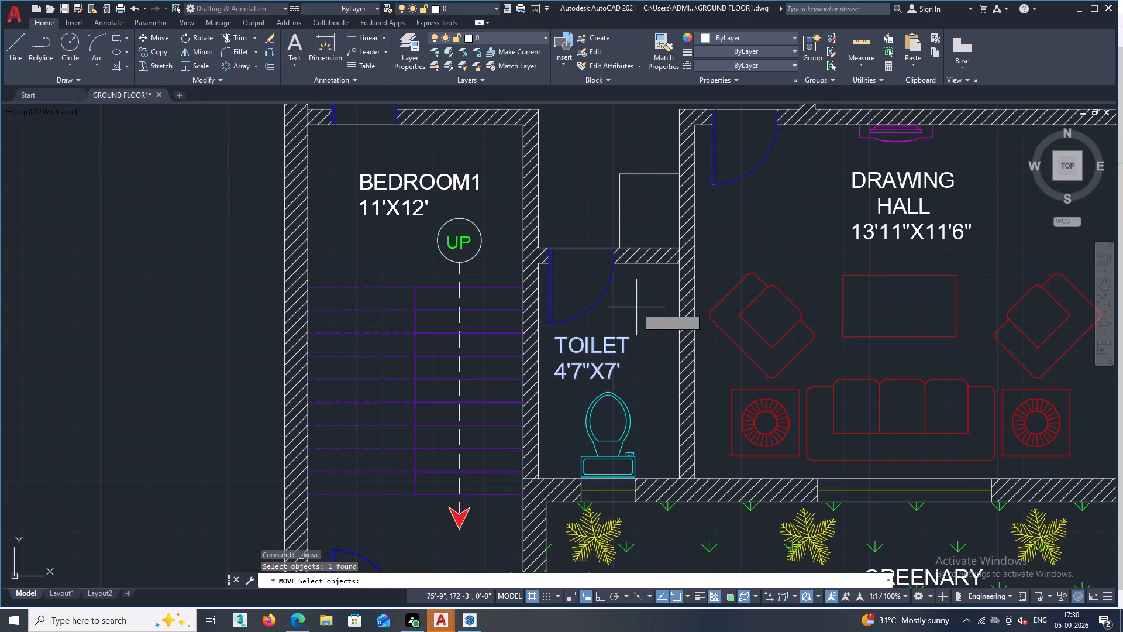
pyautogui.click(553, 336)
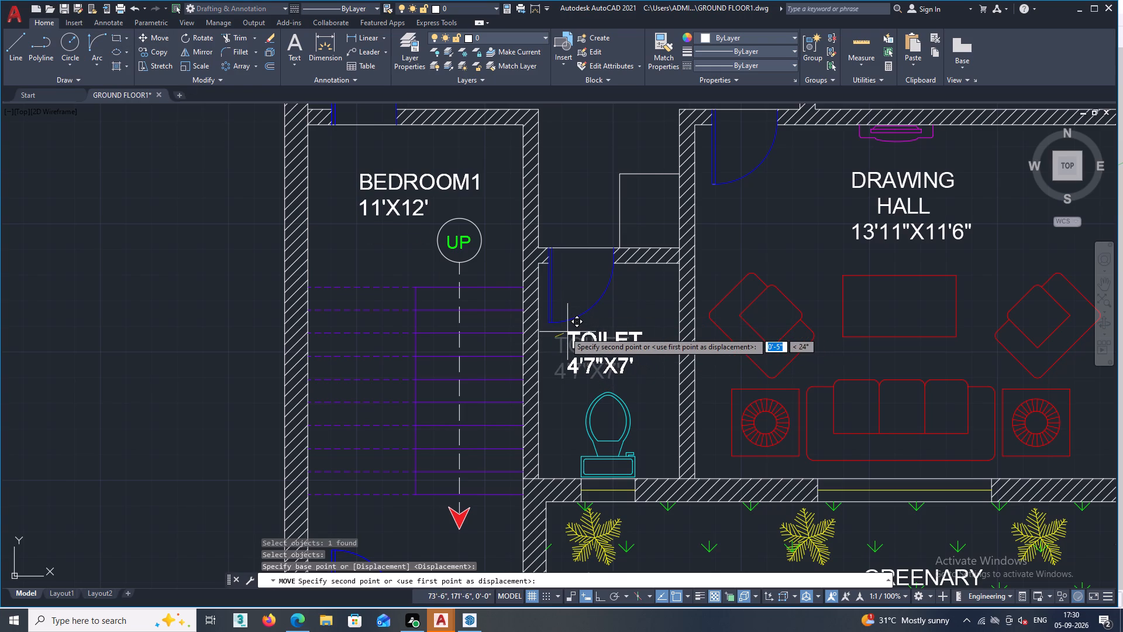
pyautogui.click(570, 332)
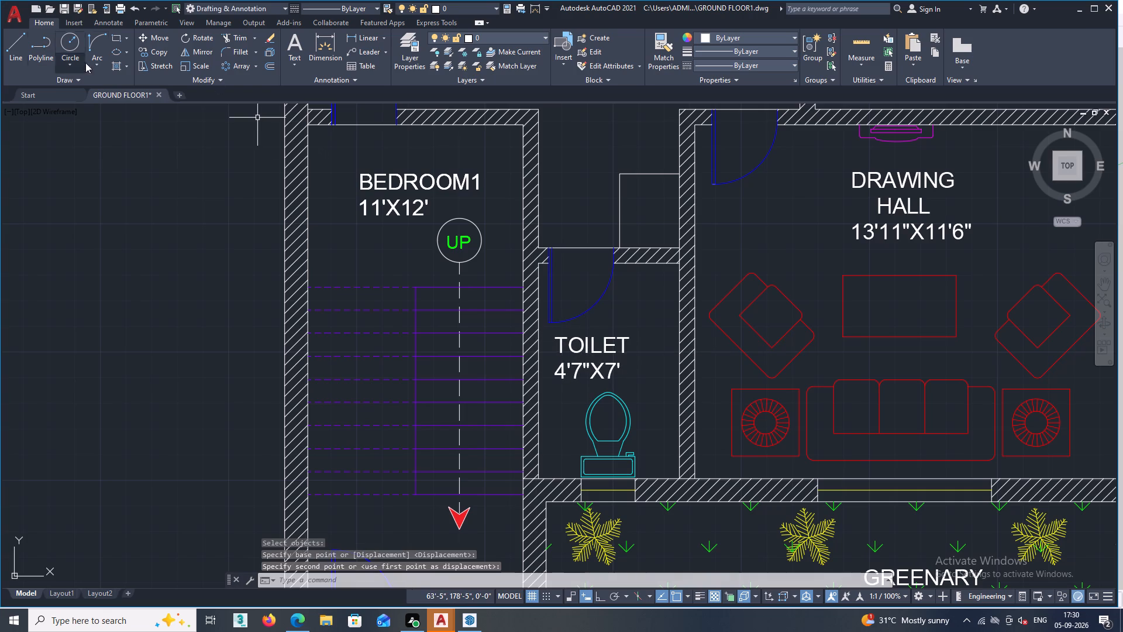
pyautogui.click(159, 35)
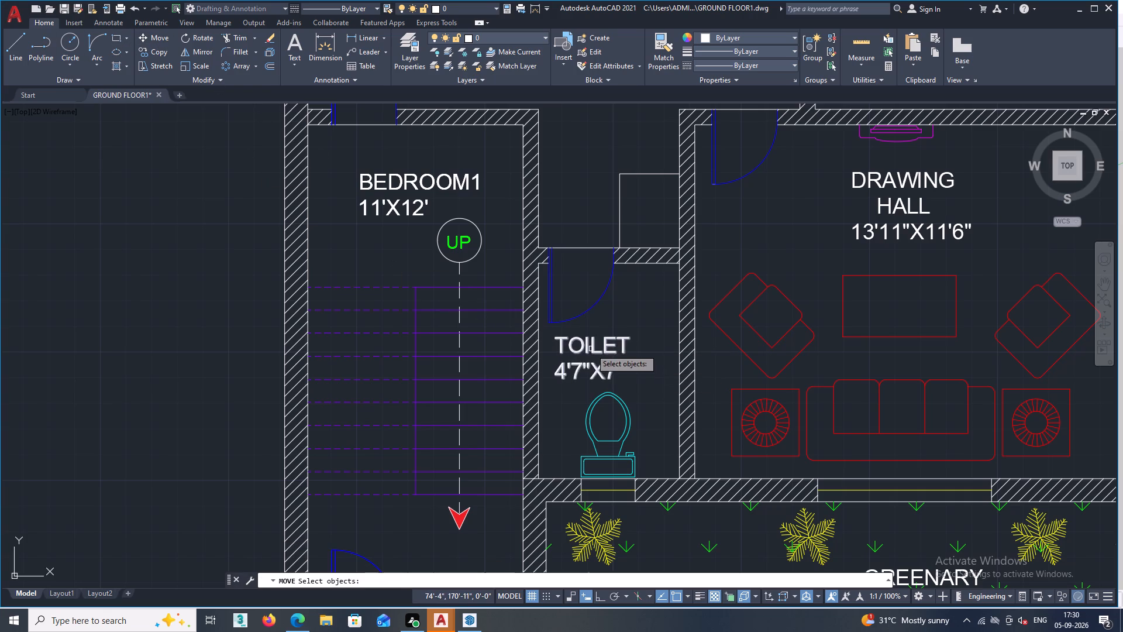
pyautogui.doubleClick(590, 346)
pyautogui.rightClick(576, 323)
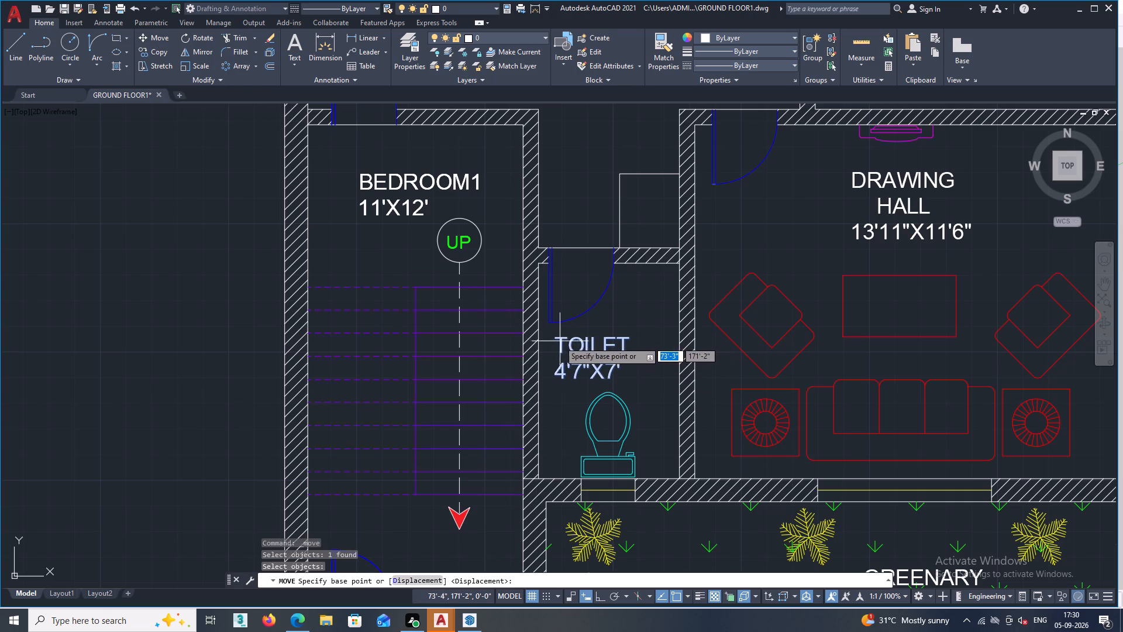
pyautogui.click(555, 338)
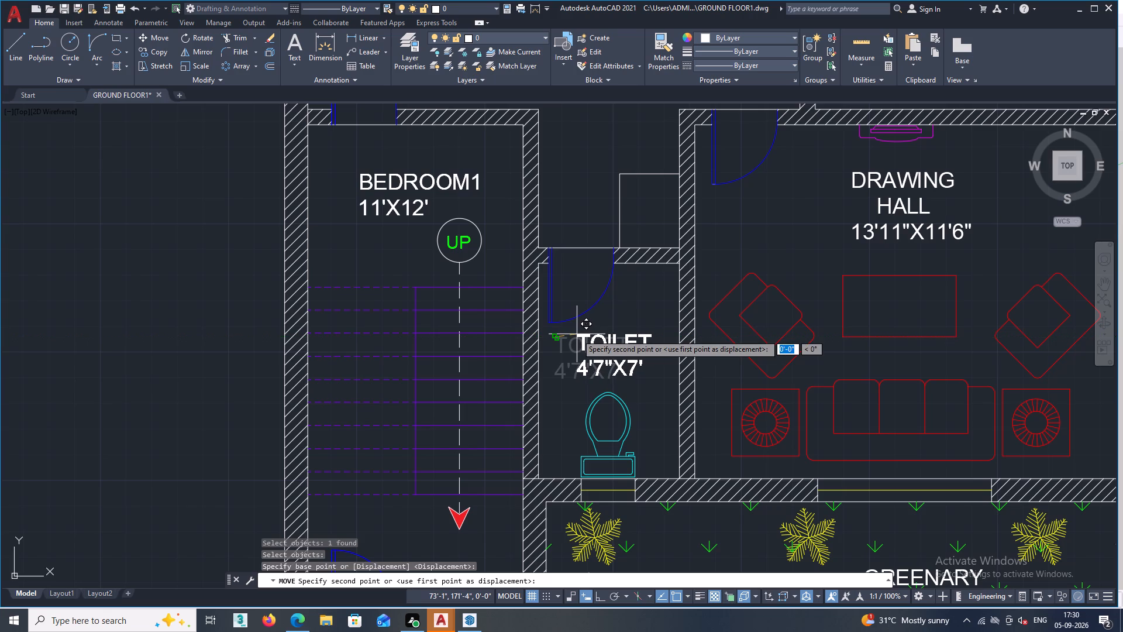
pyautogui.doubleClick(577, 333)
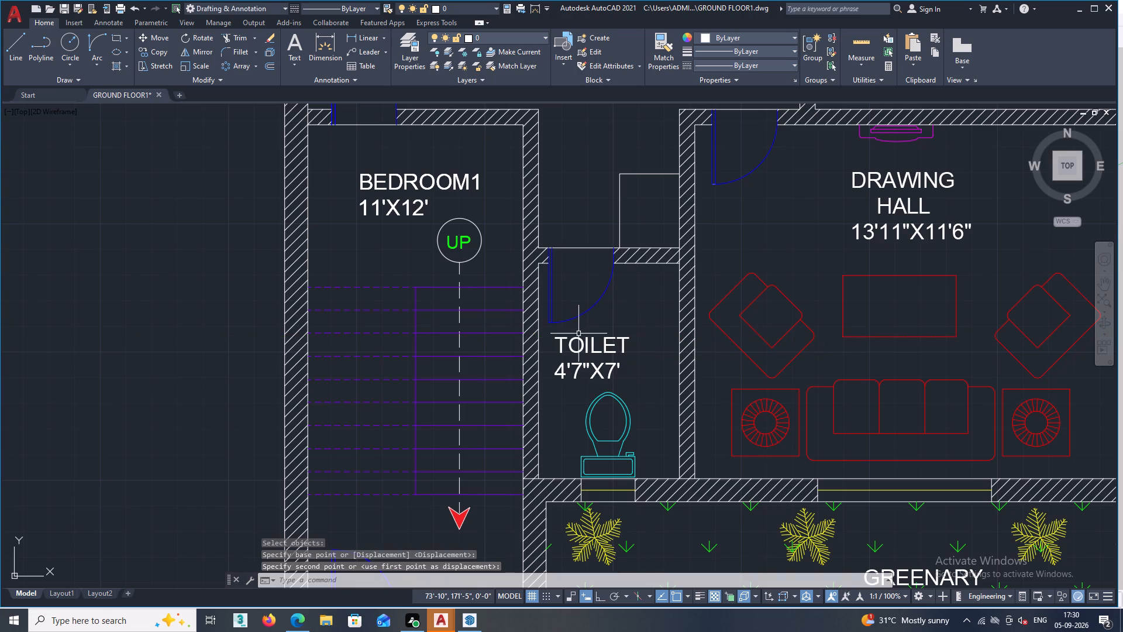
# Move the TOILET label horizontally about 11 inches towards the drawing hall with Ortho on, placing it above the WC.
pyautogui.click(561, 339)
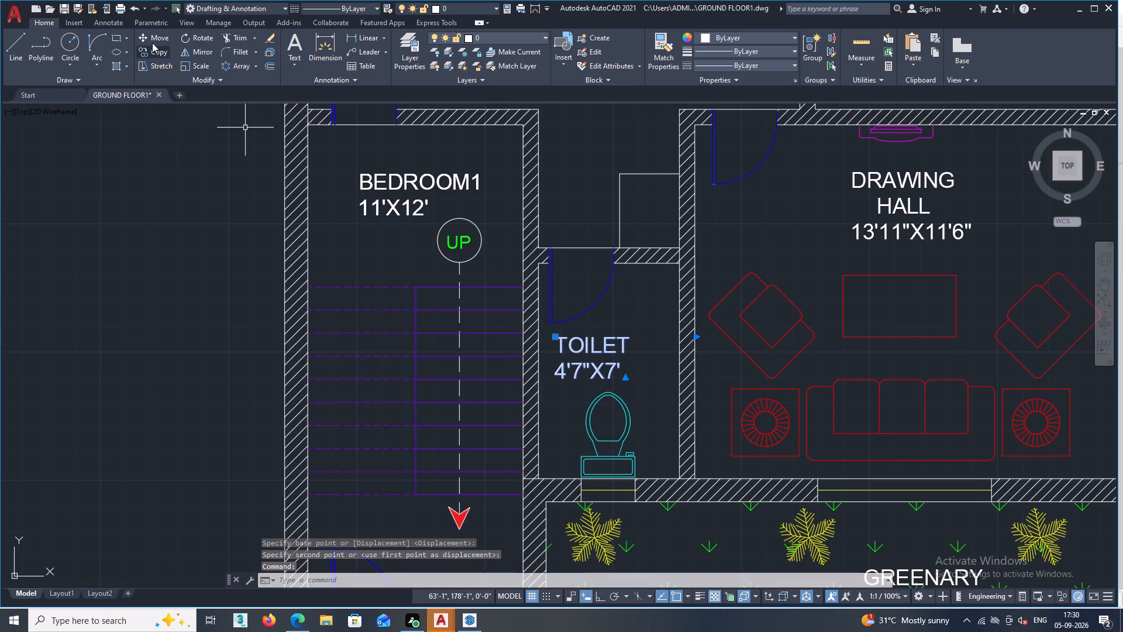
pyautogui.click(153, 38)
pyautogui.scroll(2, 515, 342)
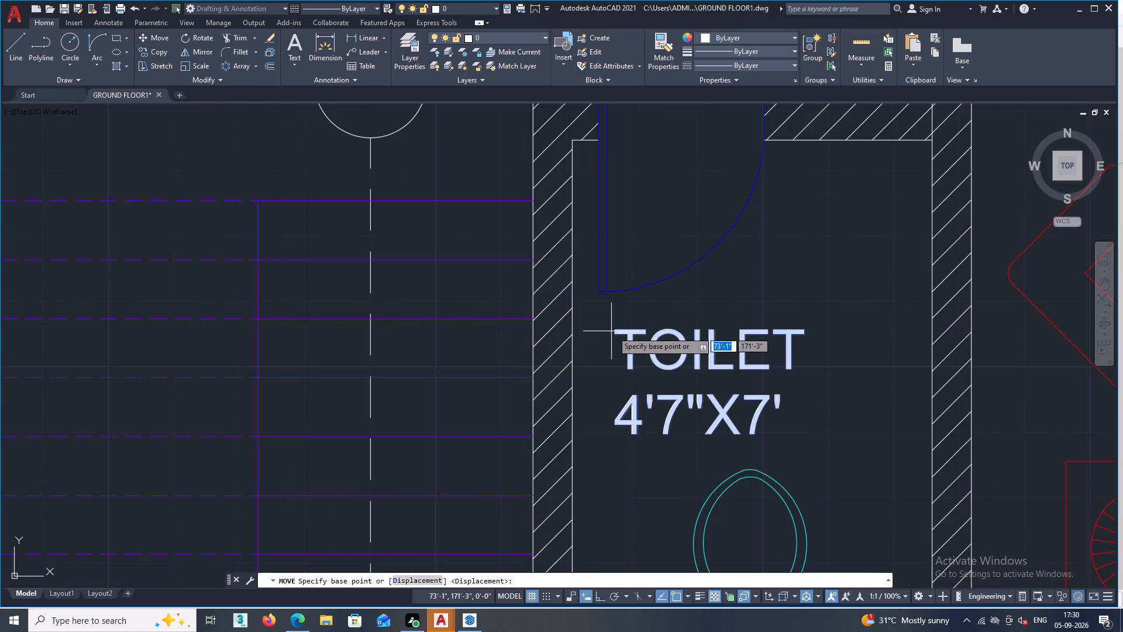
pyautogui.click(615, 329)
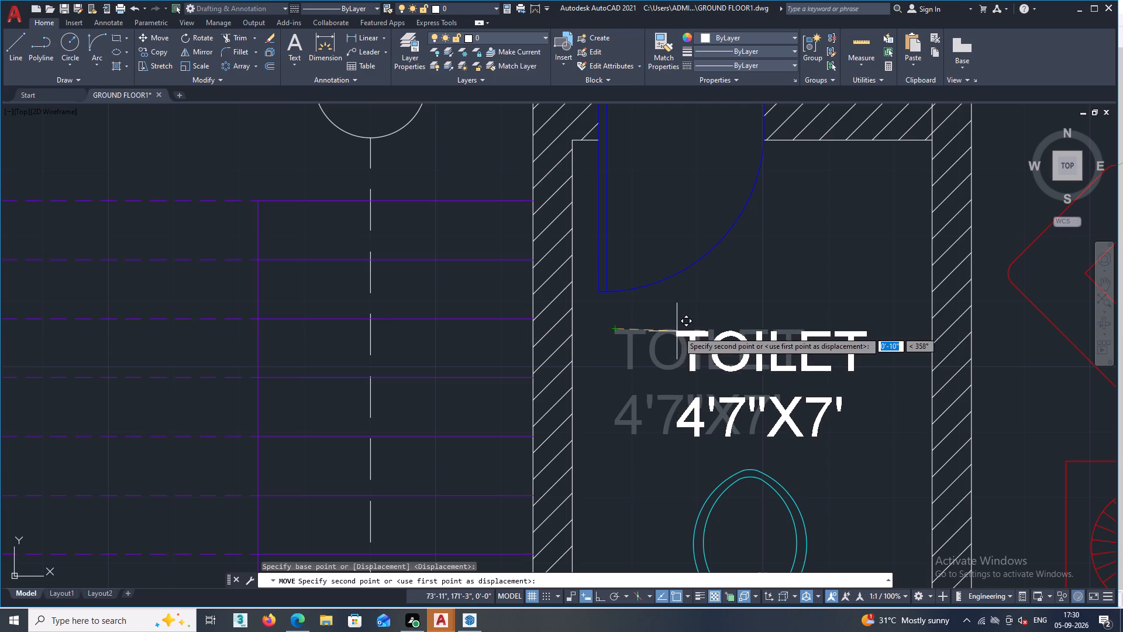
pyautogui.scroll(-2, 687, 327)
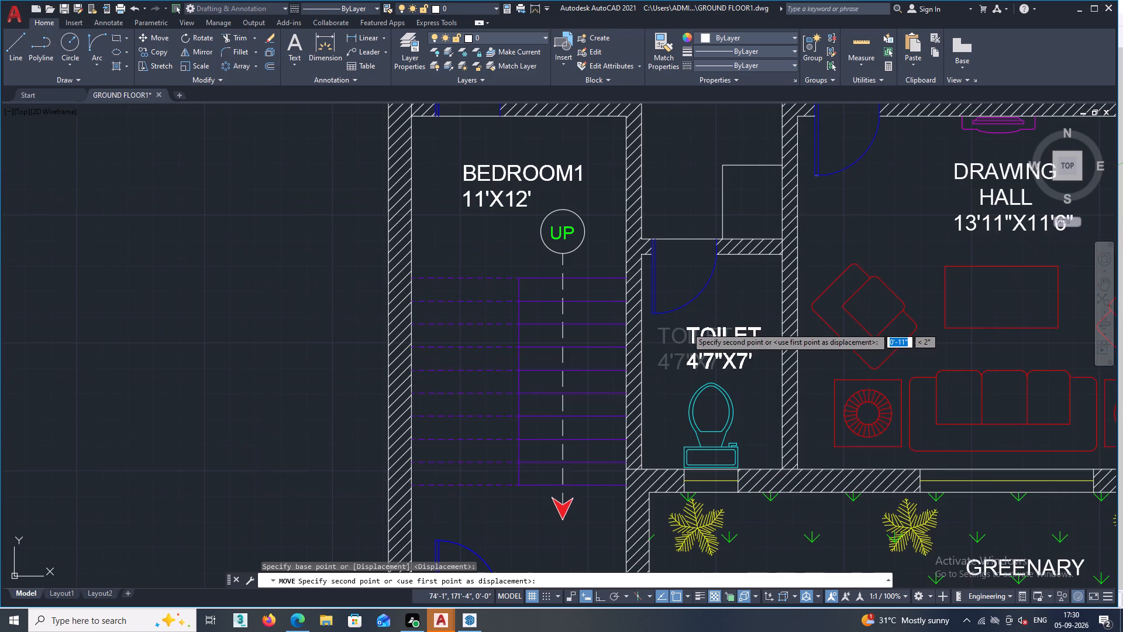
pyautogui.press('F8')
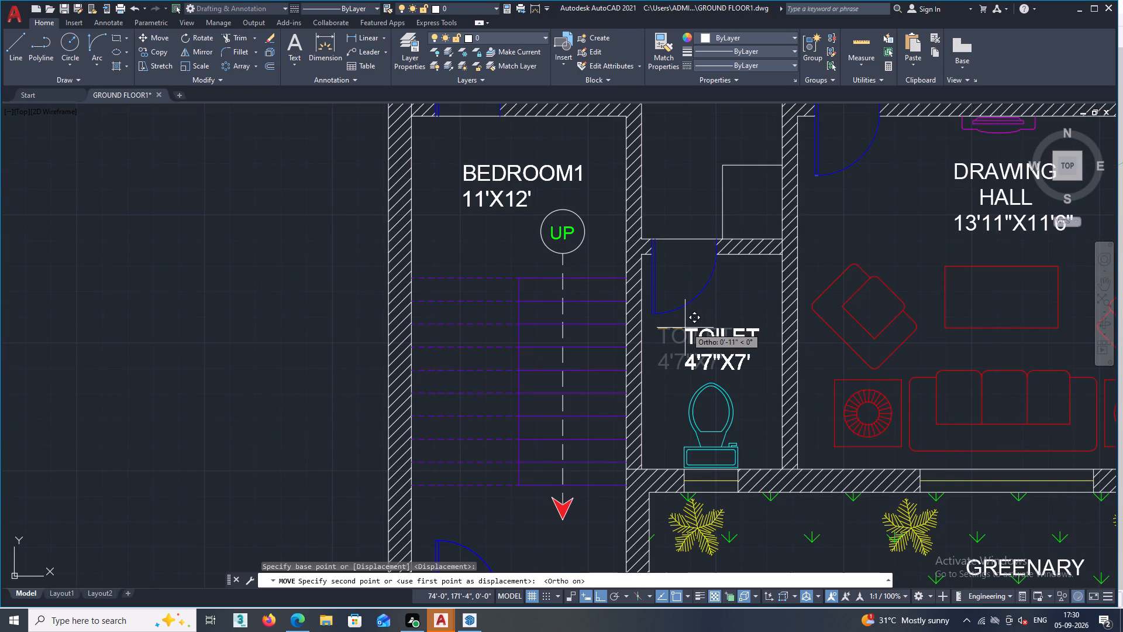
pyautogui.doubleClick(683, 329)
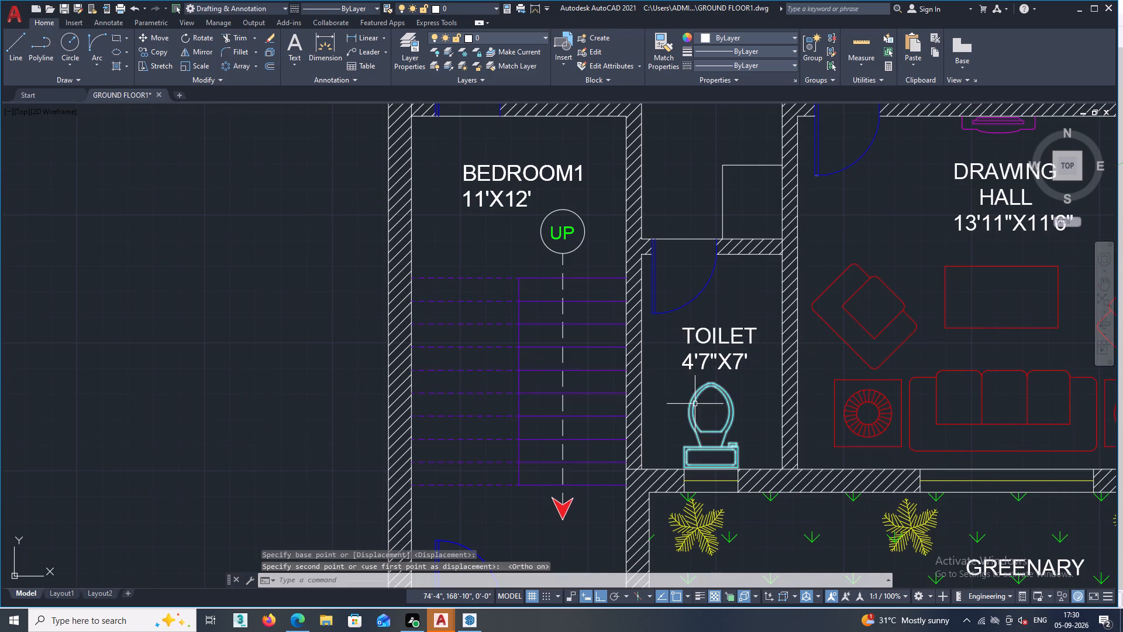
# Look over the whole ground floor plan to check the room labels.
pyautogui.scroll(-2, 695, 404)
pyautogui.scroll(1, 759, 525)
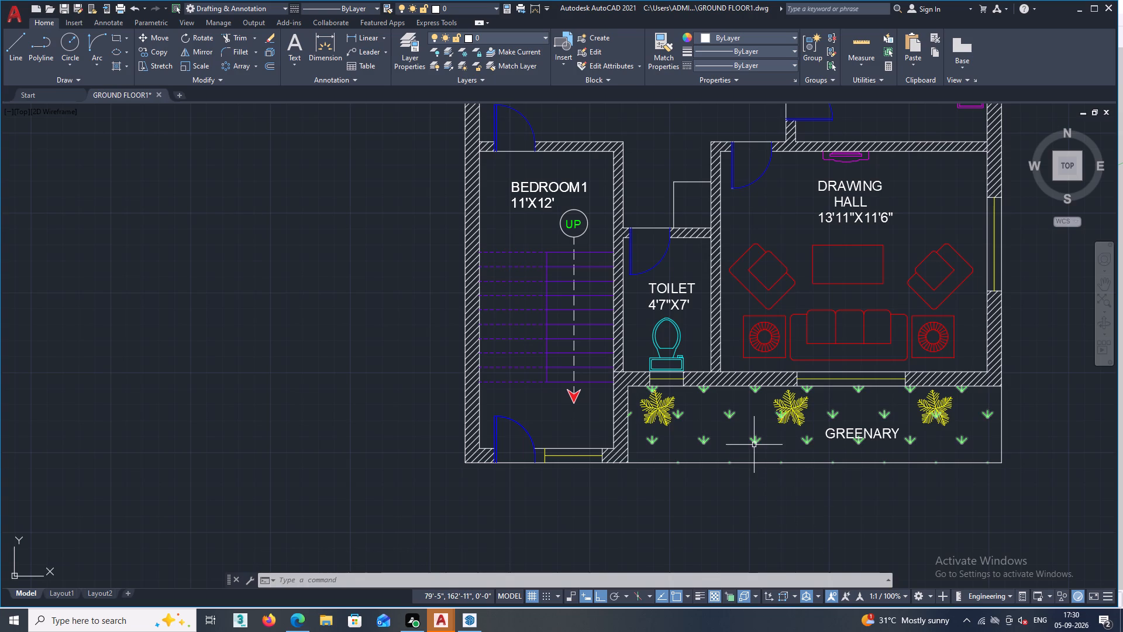
pyautogui.scroll(-1, 529, 391)
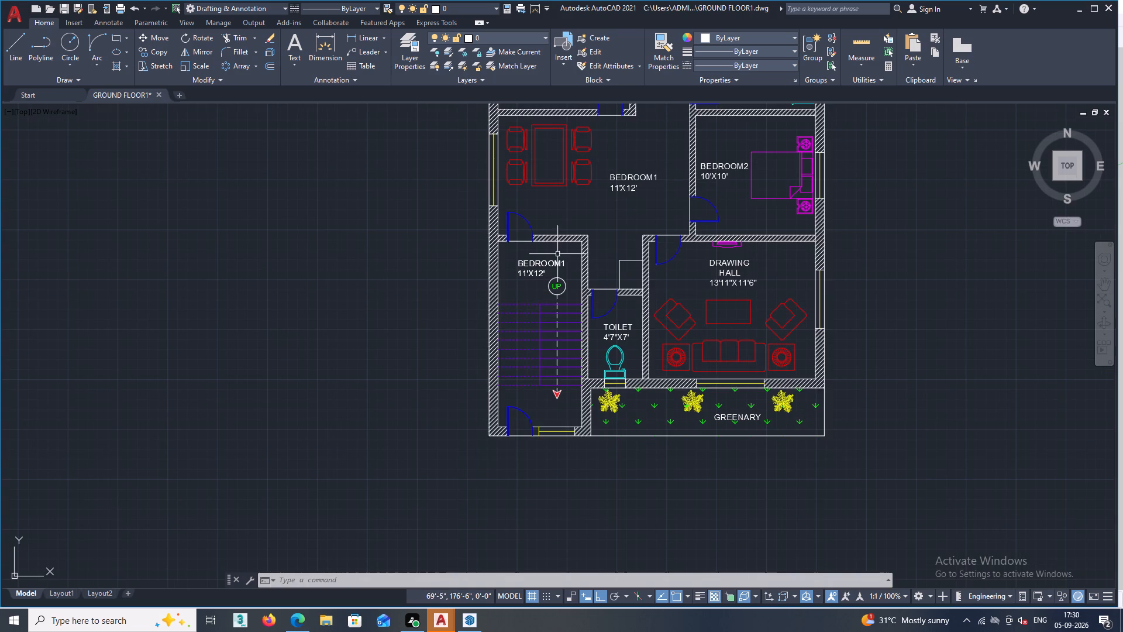
pyautogui.moveTo(612, 208); pyautogui.dragTo(605, 296, button='middle')
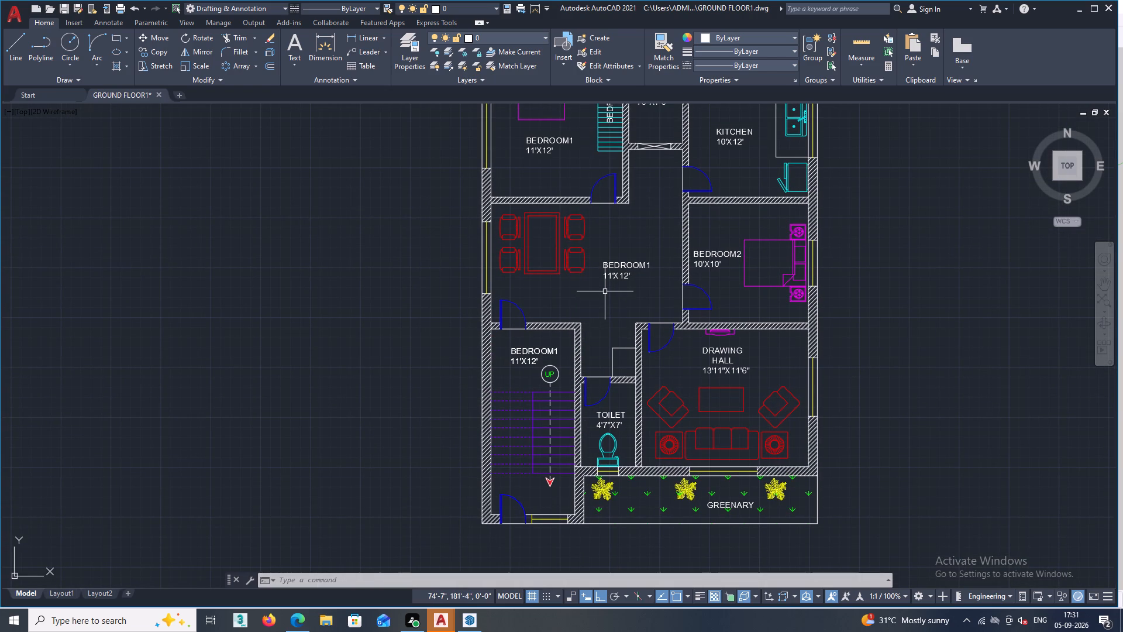
pyautogui.scroll(-1, 607, 308)
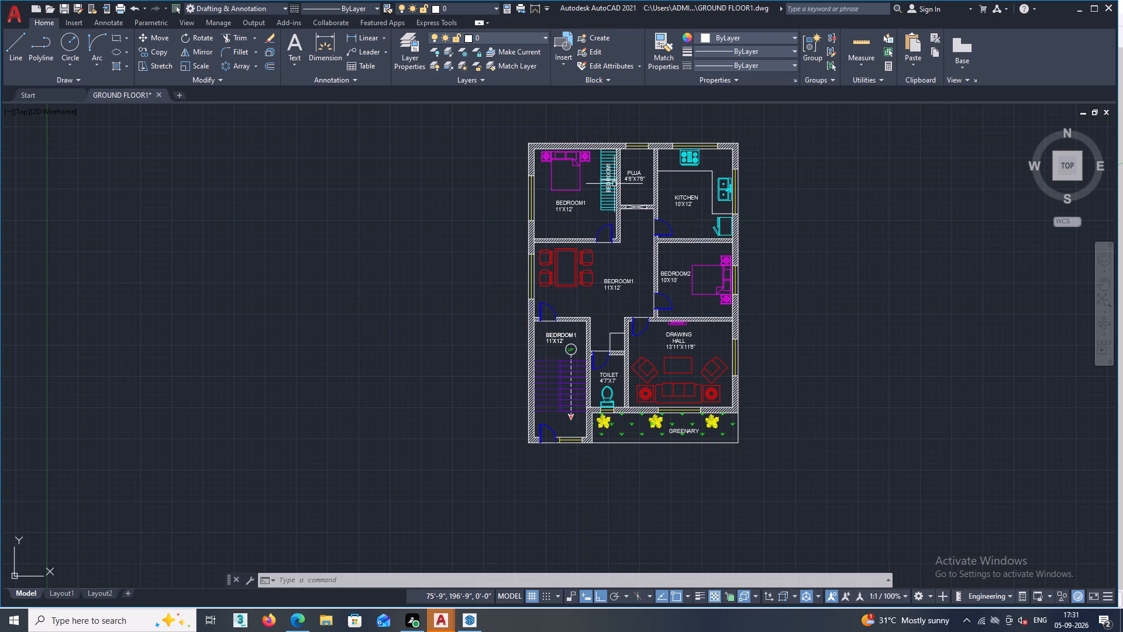
pyautogui.scroll(1, 612, 195)
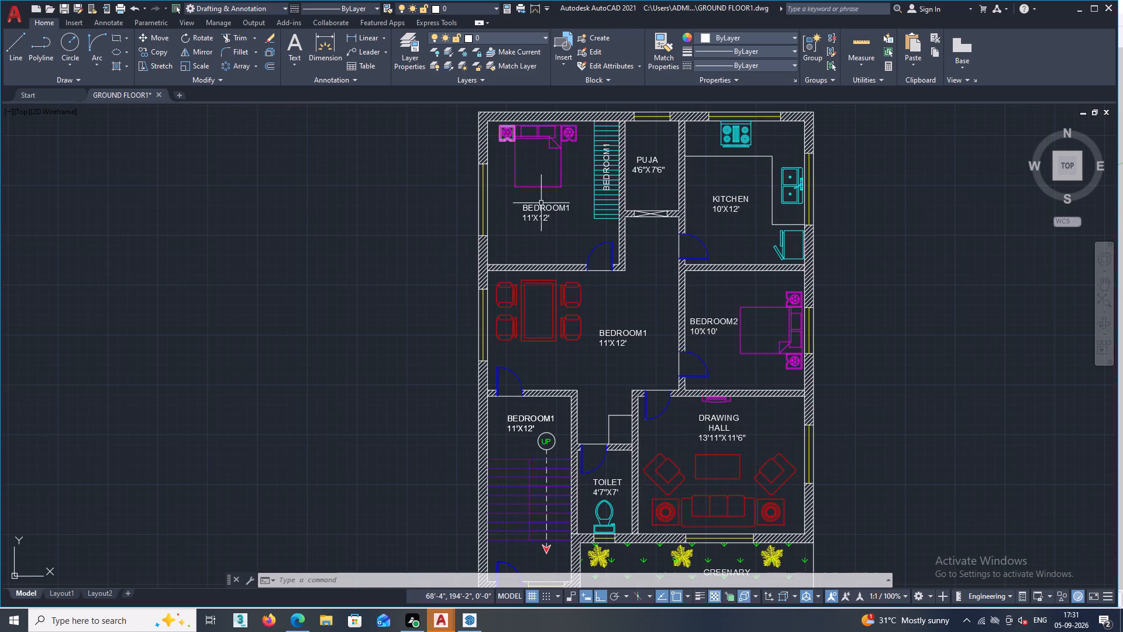
pyautogui.scroll(1, 577, 159)
pyautogui.scroll(-1, 605, 204)
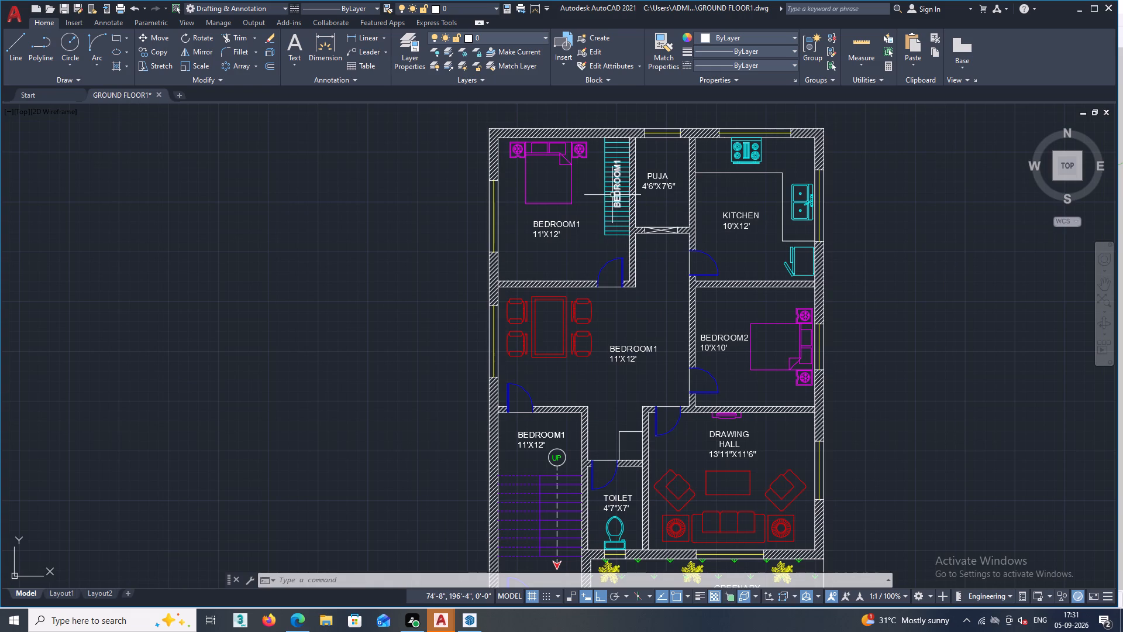
pyautogui.scroll(-2, 610, 203)
pyautogui.scroll(1, 642, 278)
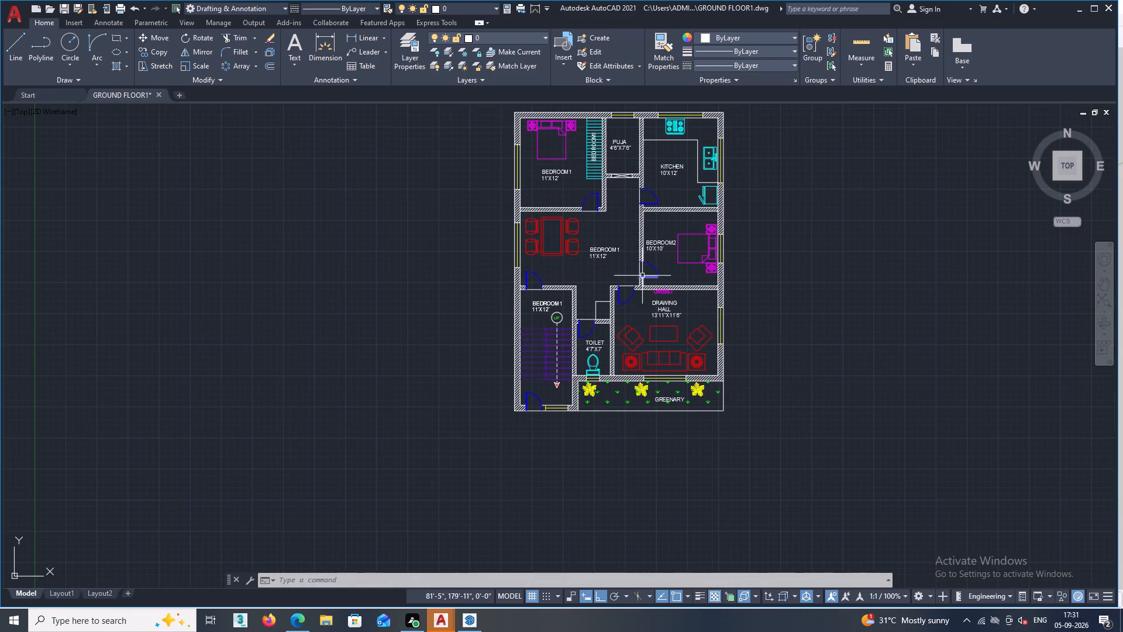
pyautogui.scroll(1, 623, 152)
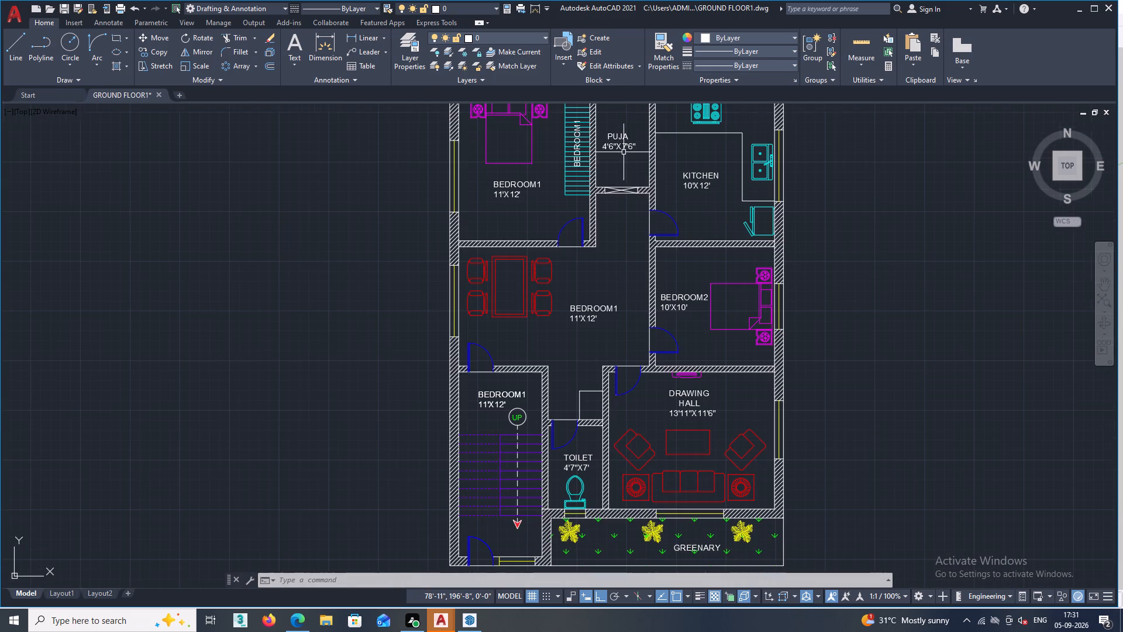
# Assign the PUJA 4'6"X7'6" label to the green layer T, accepting colour 90 for that layer.
pyautogui.click(618, 139)
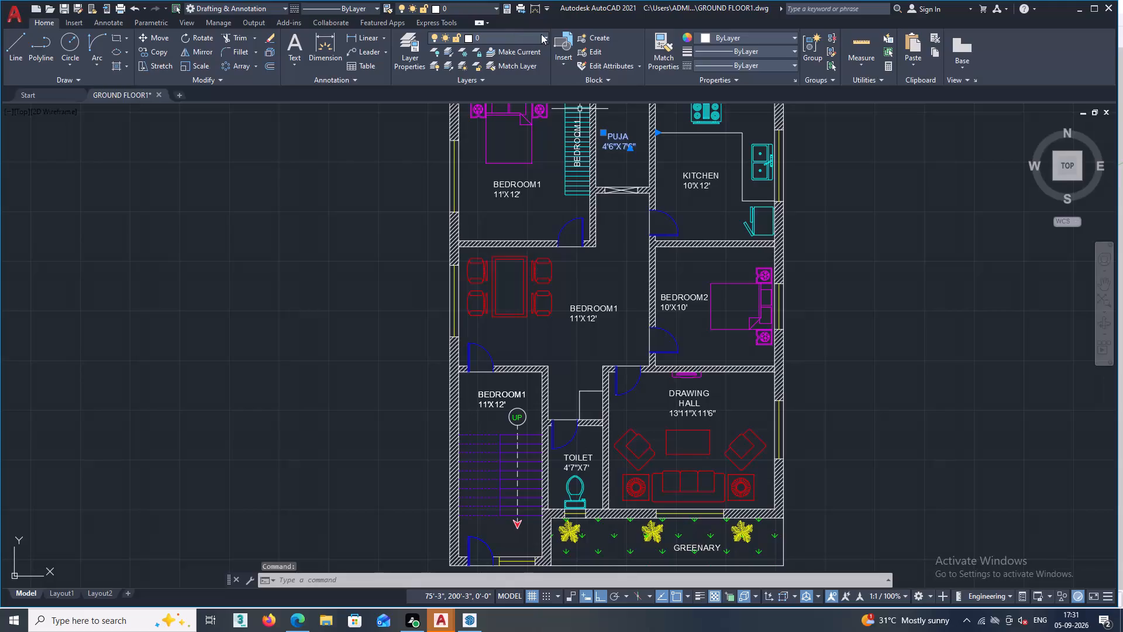
pyautogui.doubleClick(545, 35)
pyautogui.click(548, 39)
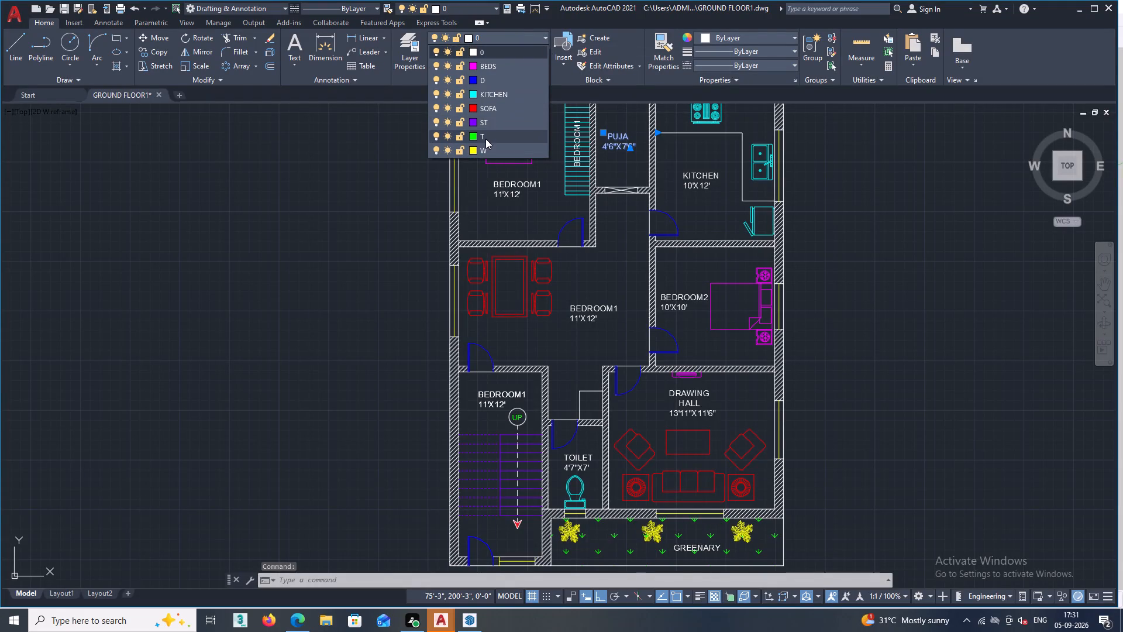
pyautogui.click(476, 134)
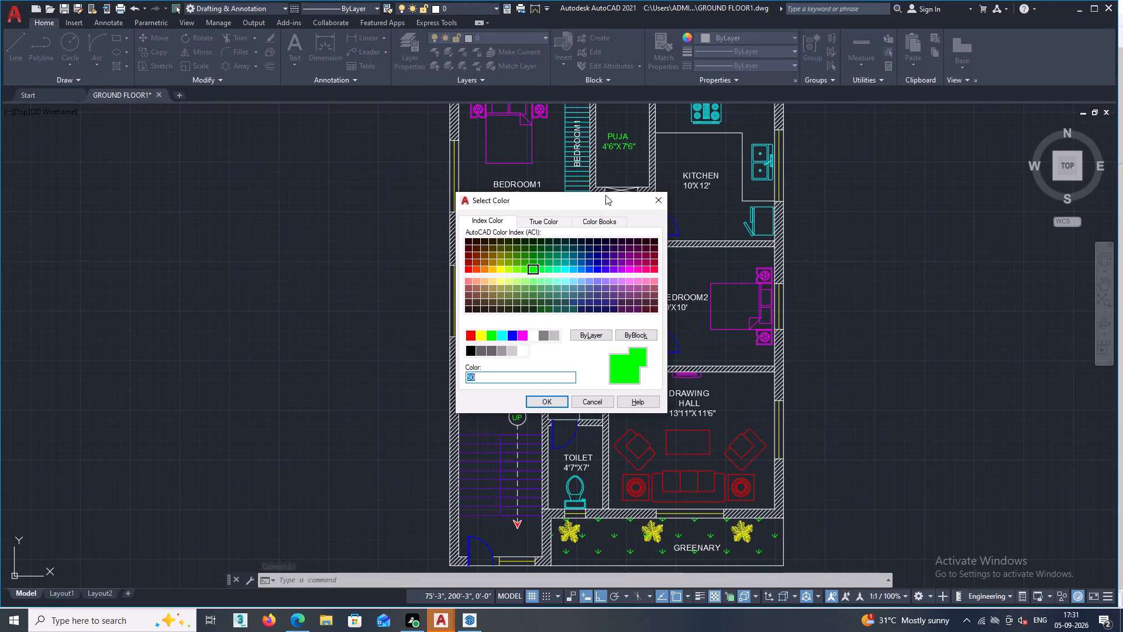
pyautogui.click(543, 400)
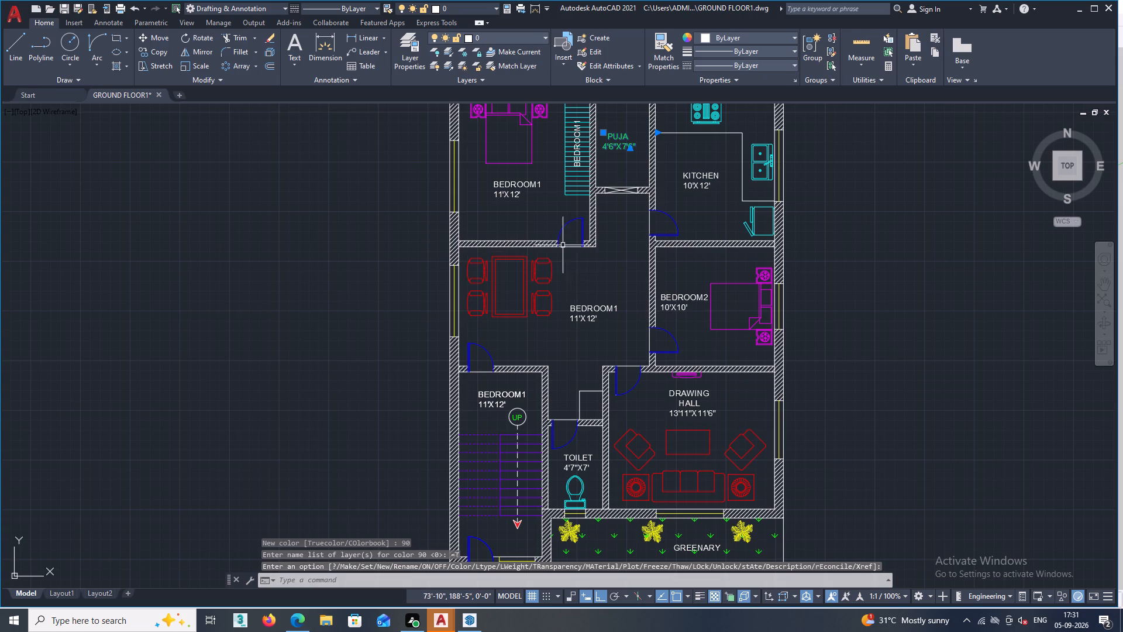
pyautogui.press('Escape')
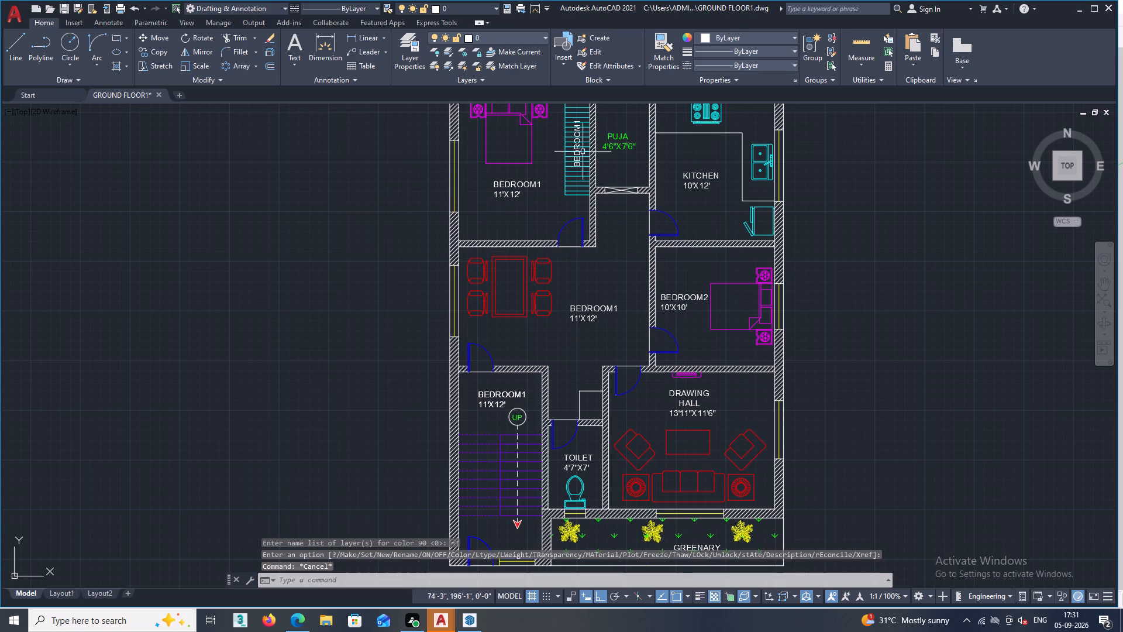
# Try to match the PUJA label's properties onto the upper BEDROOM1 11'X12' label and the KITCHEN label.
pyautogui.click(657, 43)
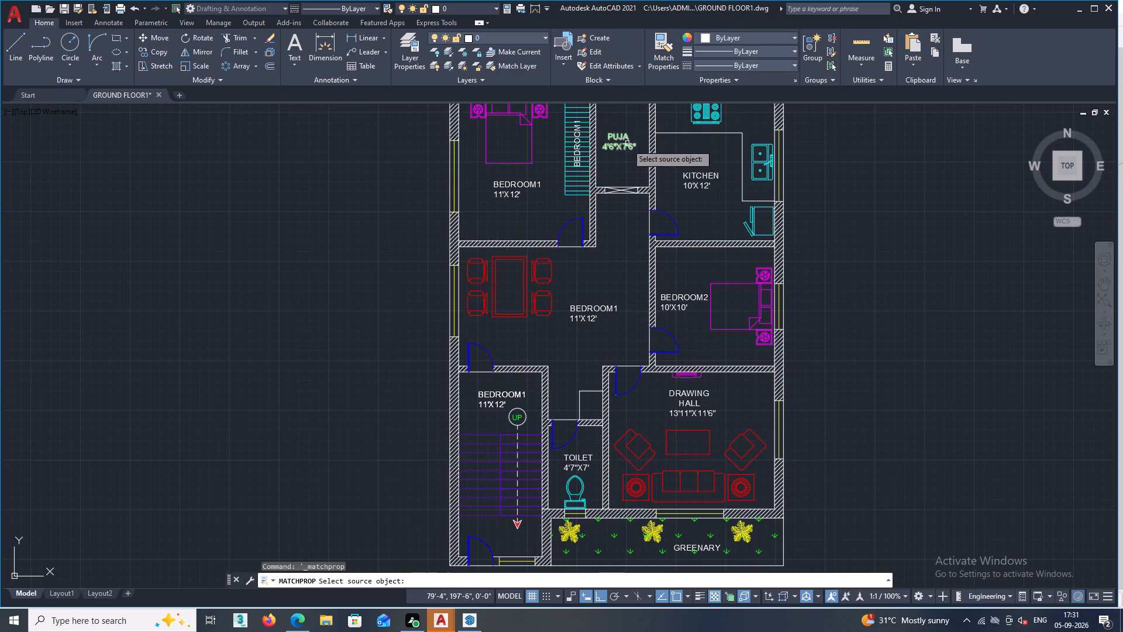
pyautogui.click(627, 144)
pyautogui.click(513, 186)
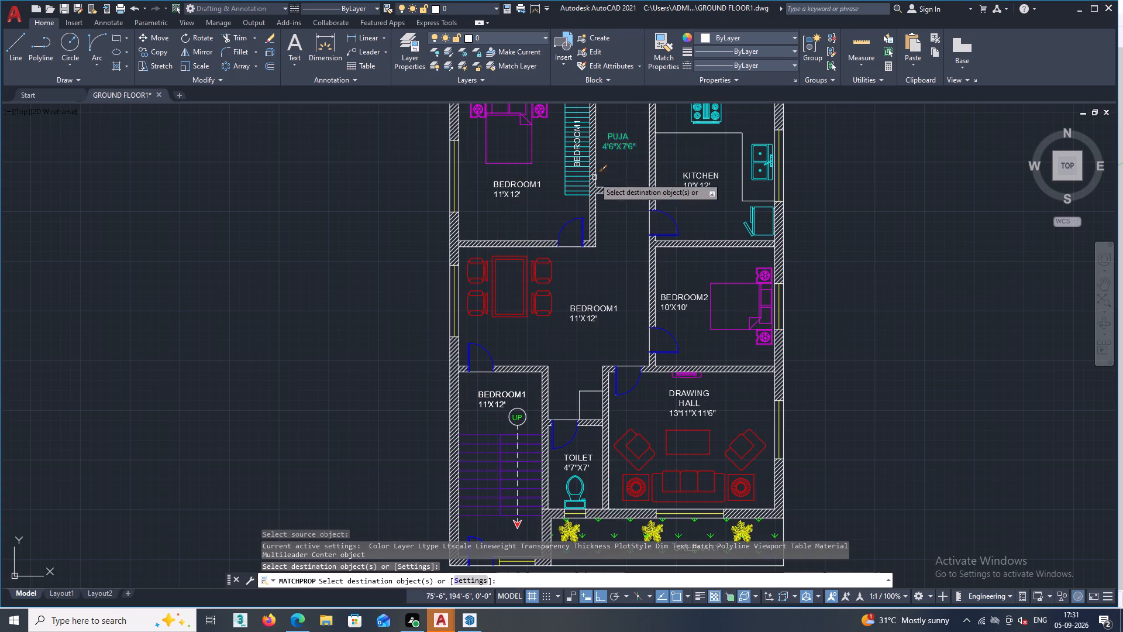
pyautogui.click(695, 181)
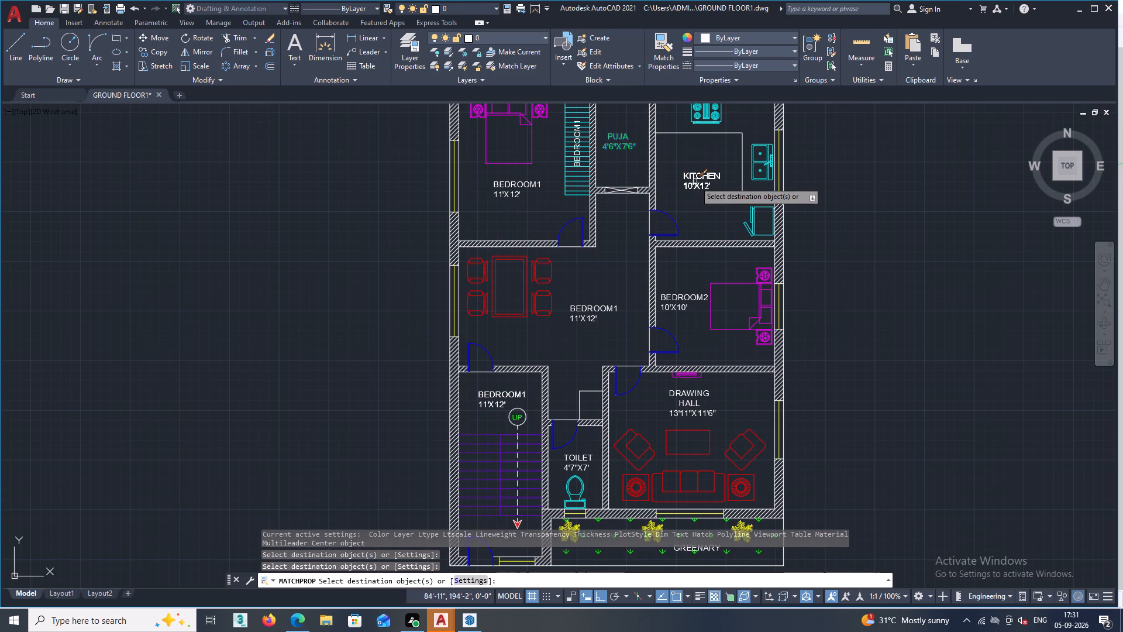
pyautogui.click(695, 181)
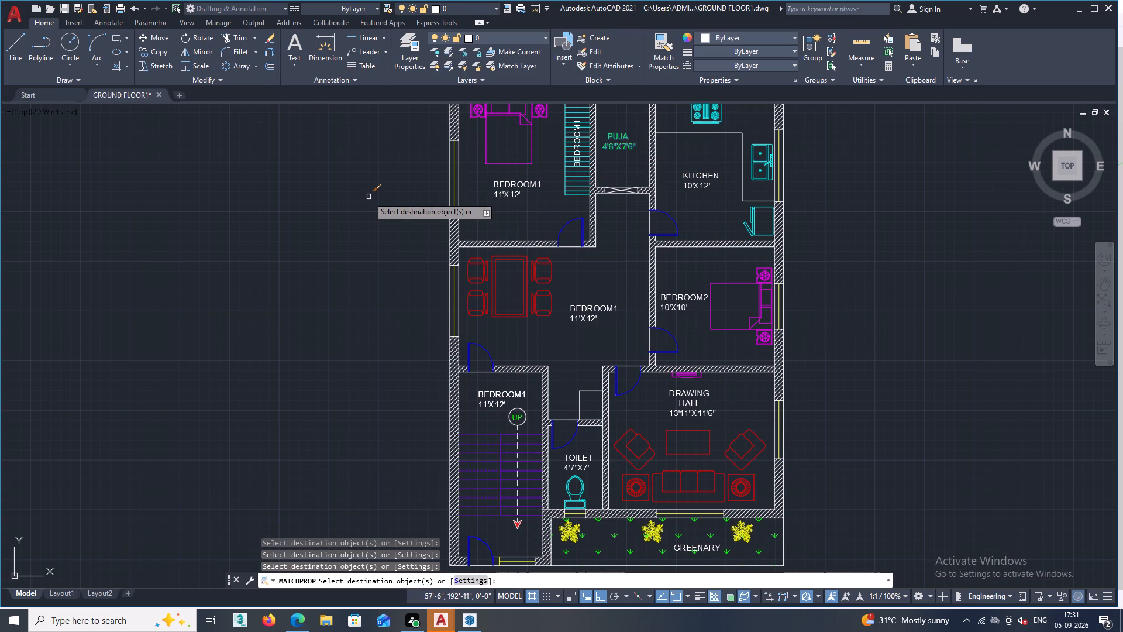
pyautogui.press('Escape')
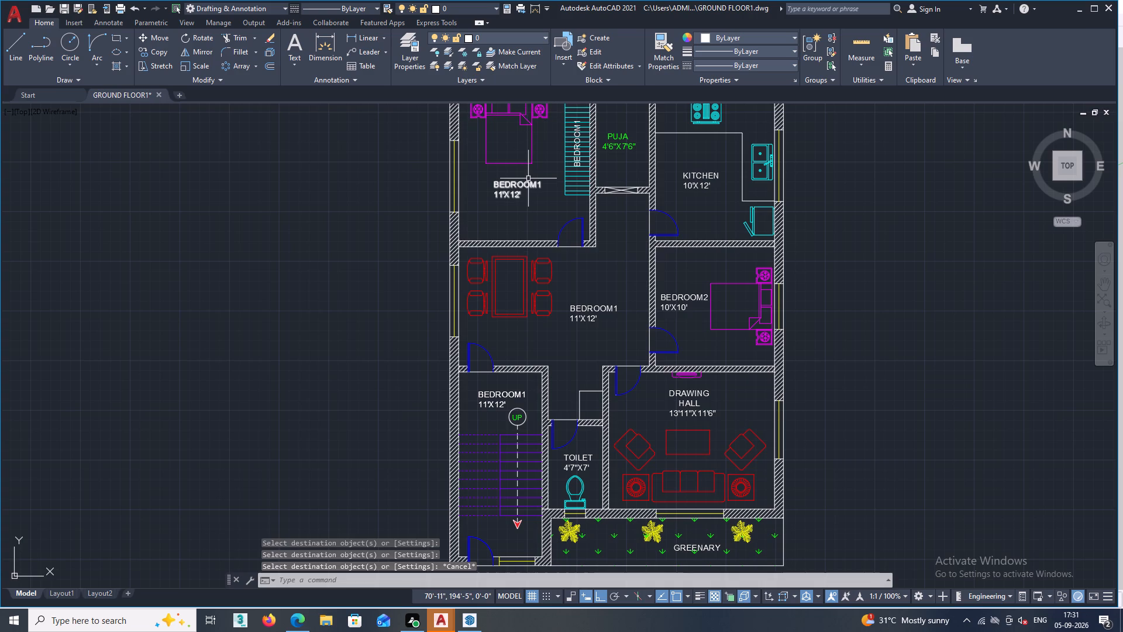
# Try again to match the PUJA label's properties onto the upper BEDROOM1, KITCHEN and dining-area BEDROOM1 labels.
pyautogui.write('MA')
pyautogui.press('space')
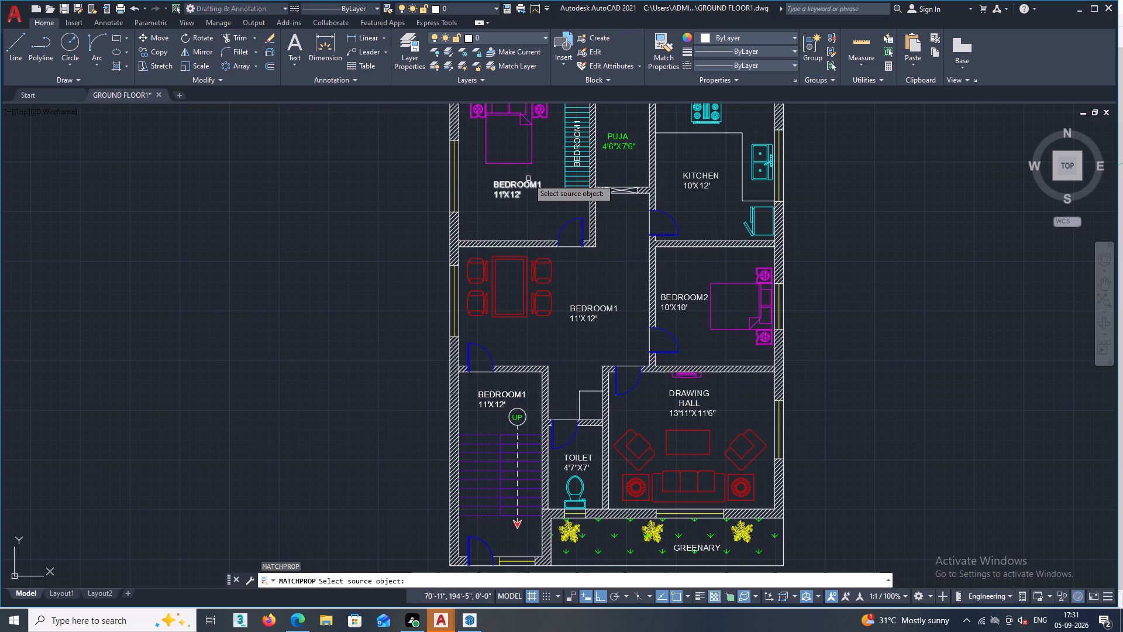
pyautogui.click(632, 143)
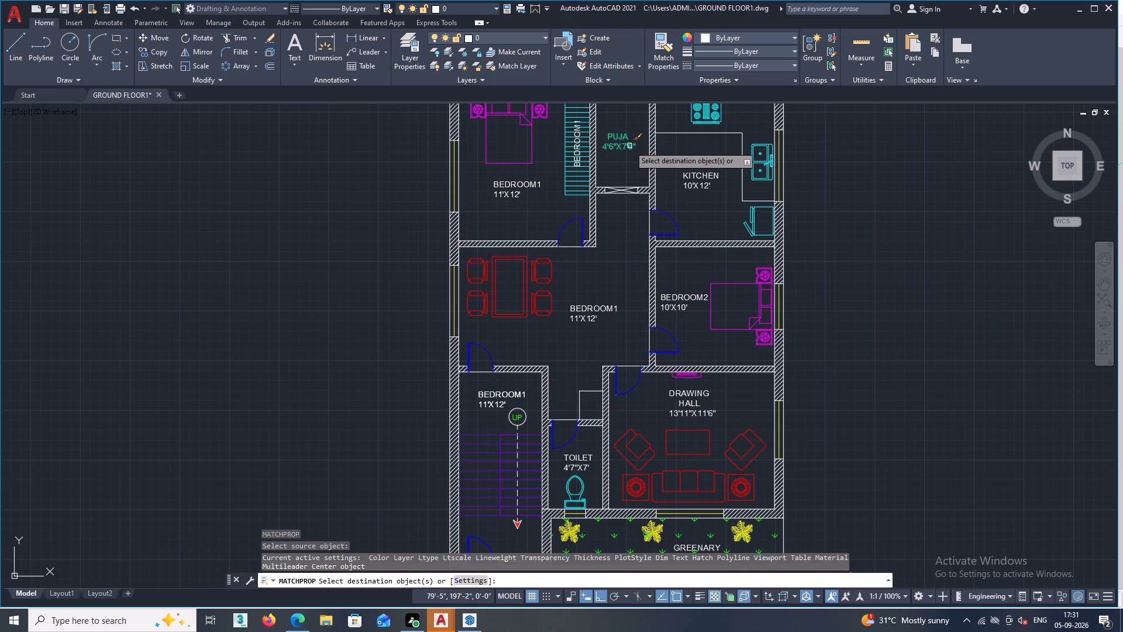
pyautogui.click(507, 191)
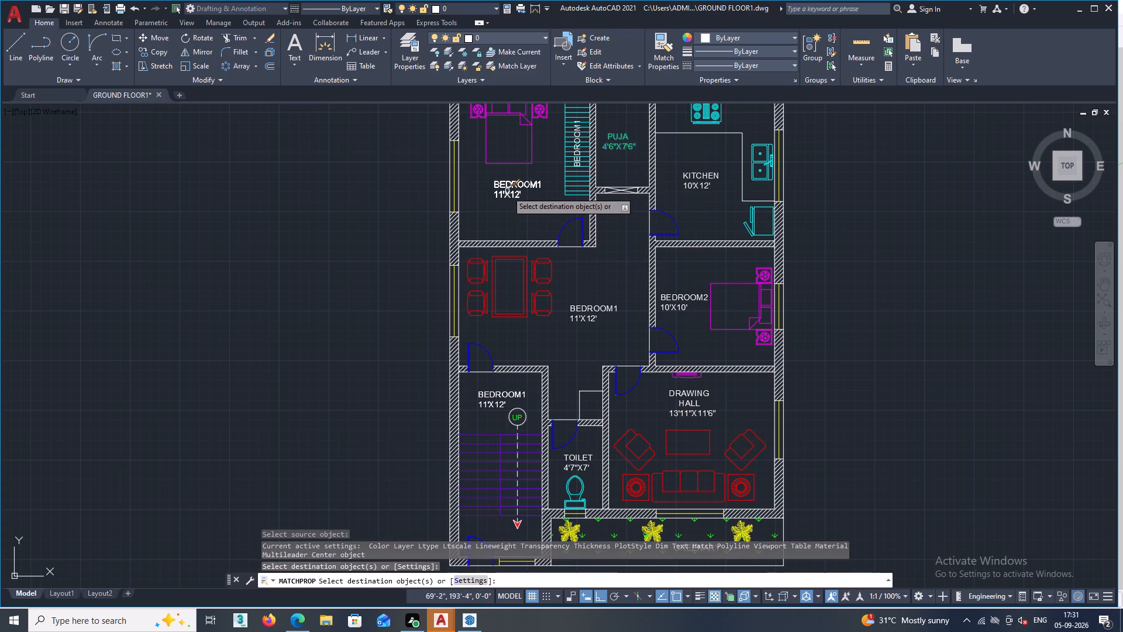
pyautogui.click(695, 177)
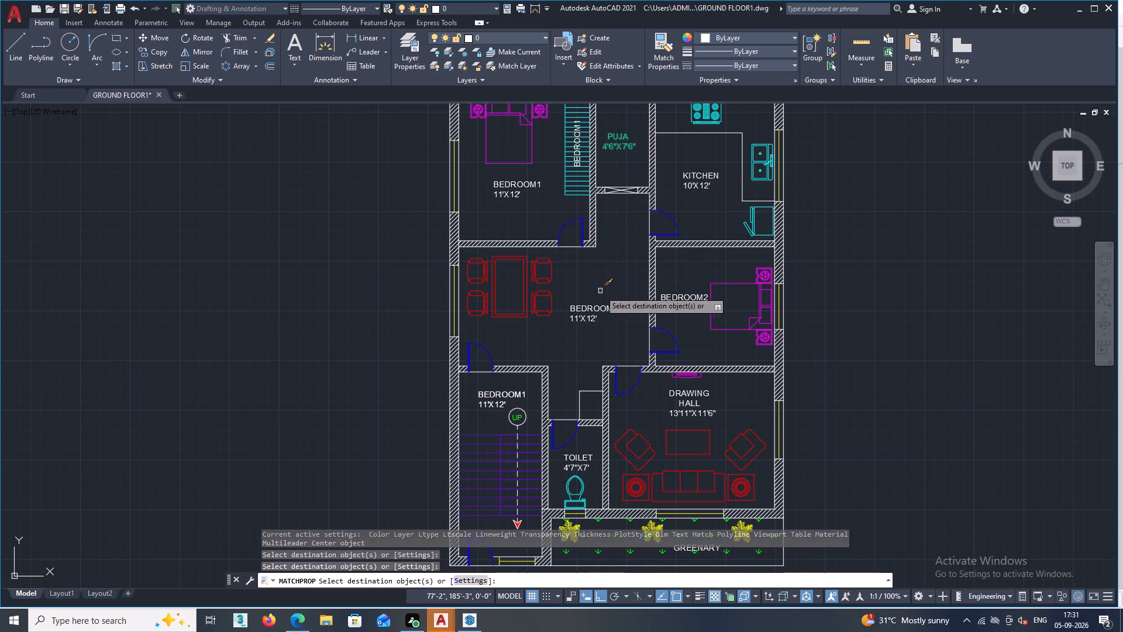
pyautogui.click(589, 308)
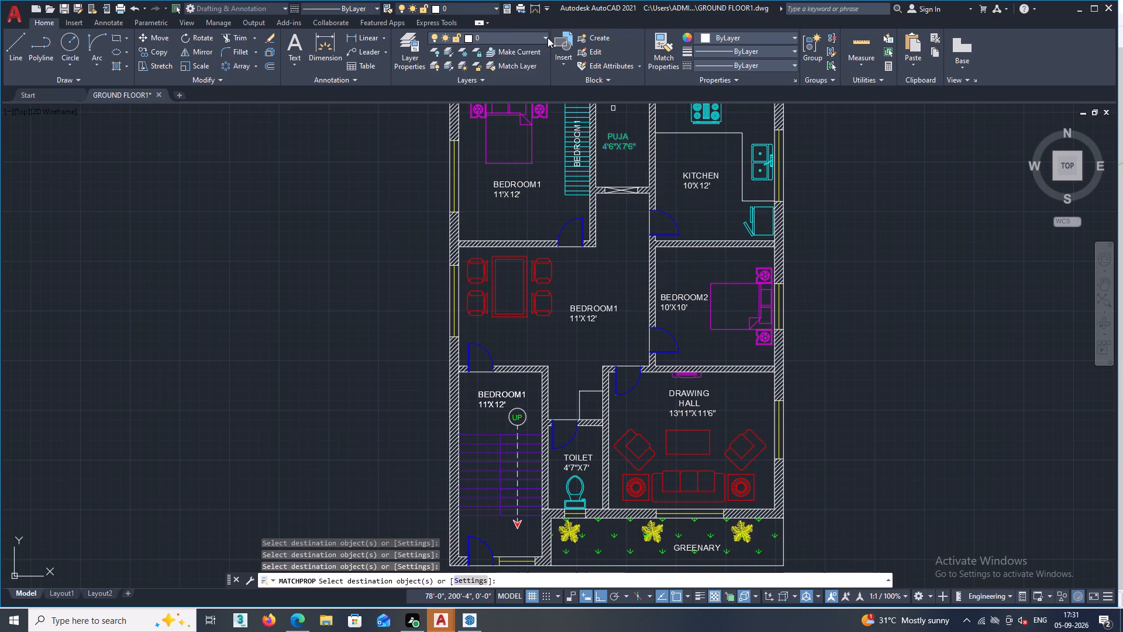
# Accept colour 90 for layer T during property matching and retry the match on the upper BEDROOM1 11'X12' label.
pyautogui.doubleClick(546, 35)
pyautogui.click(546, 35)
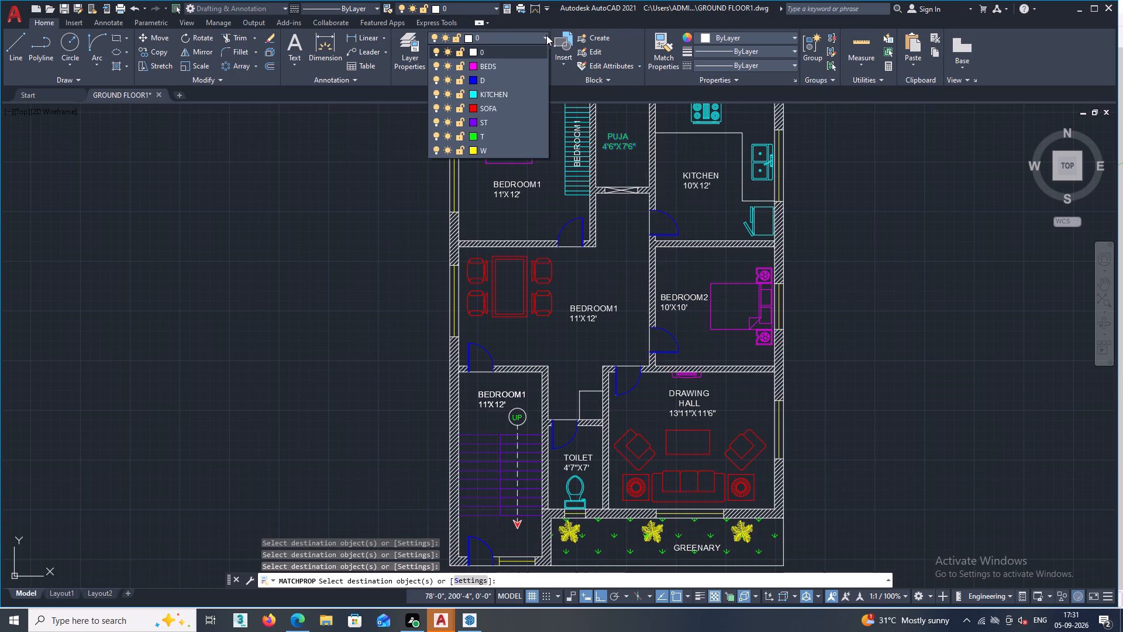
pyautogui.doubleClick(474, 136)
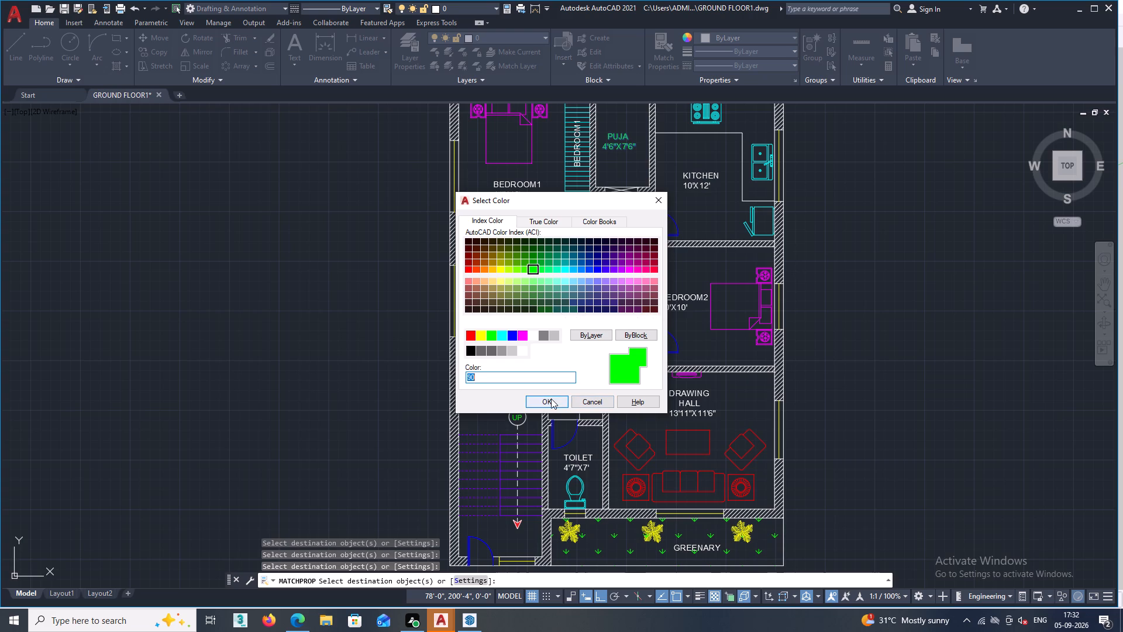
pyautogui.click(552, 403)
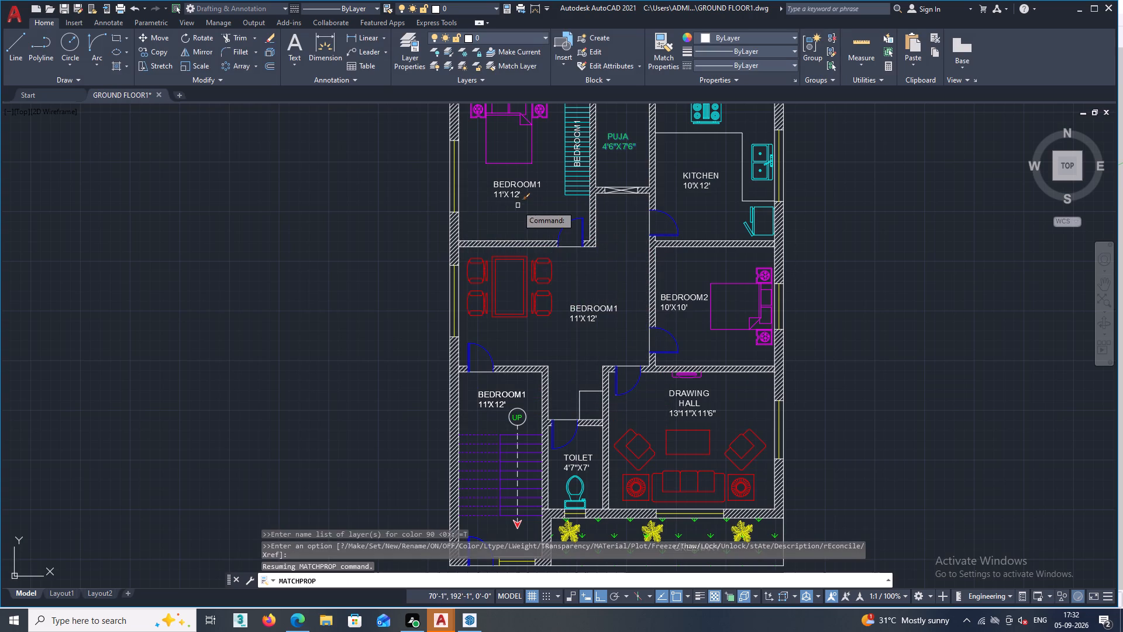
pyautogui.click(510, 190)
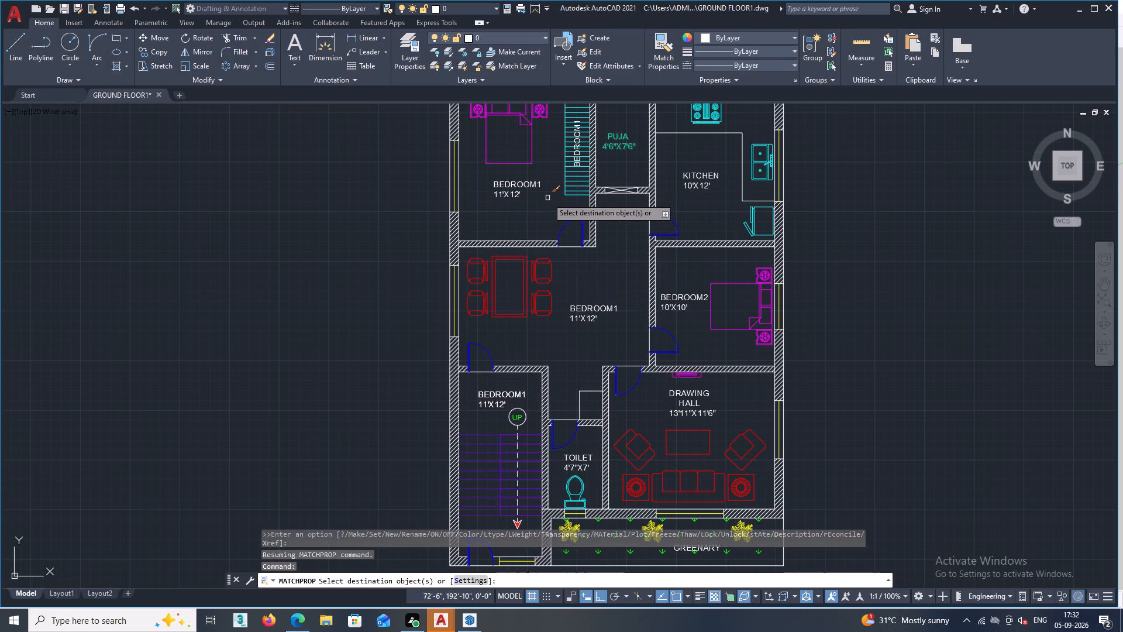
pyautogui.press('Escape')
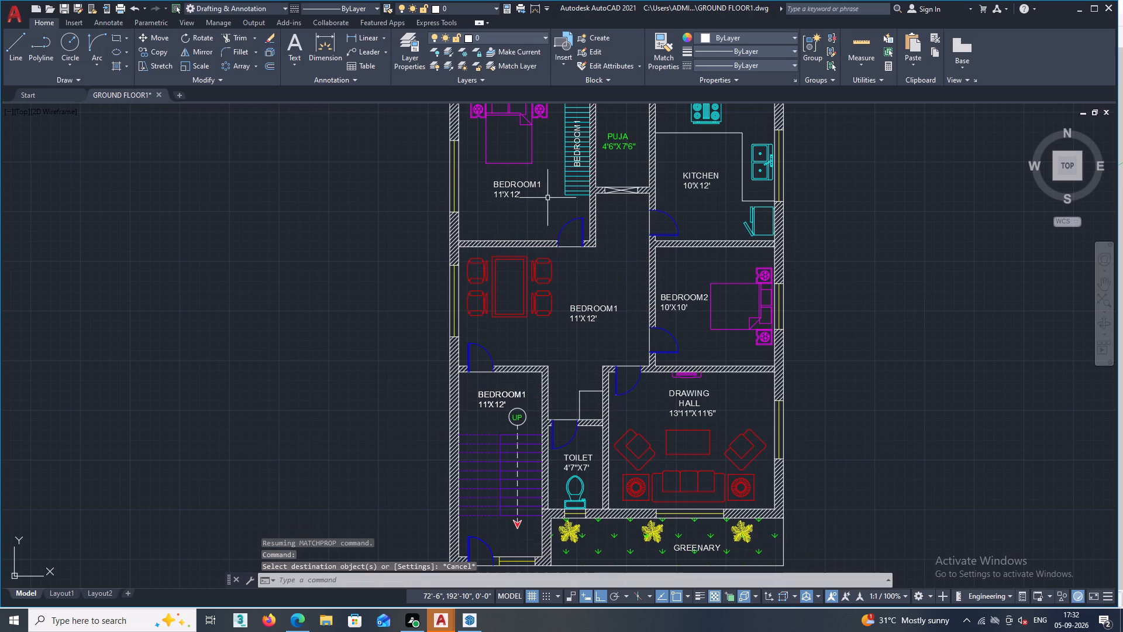
# Examine the PUJA label and the surrounding room labels to compare their colours.
pyautogui.scroll(1, 628, 132)
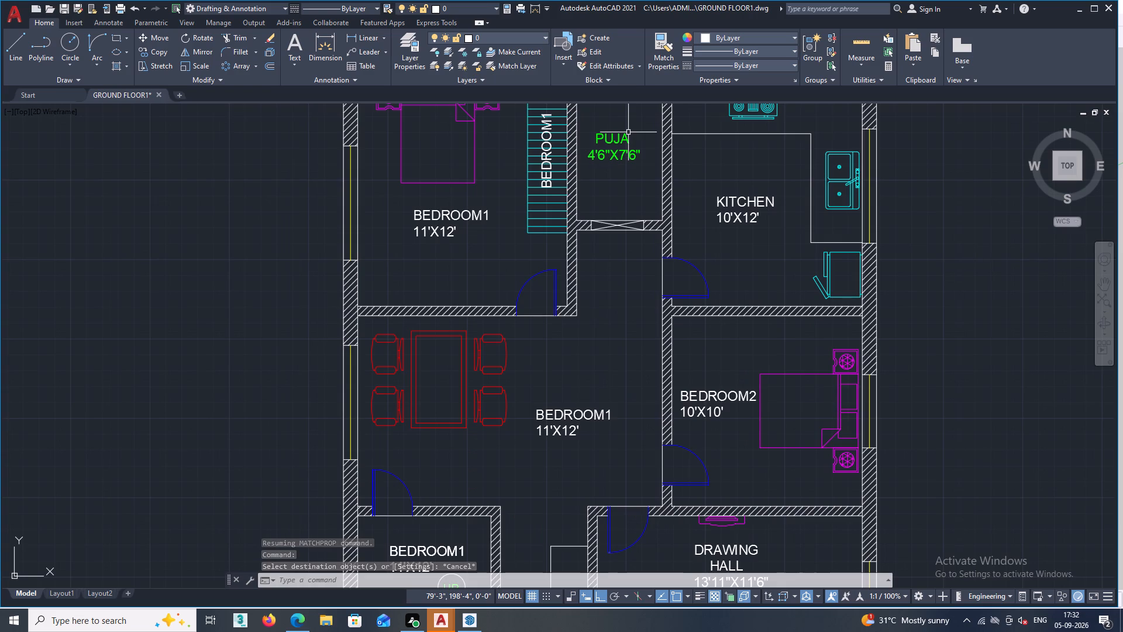
pyautogui.scroll(-2, 628, 132)
pyautogui.scroll(1, 609, 219)
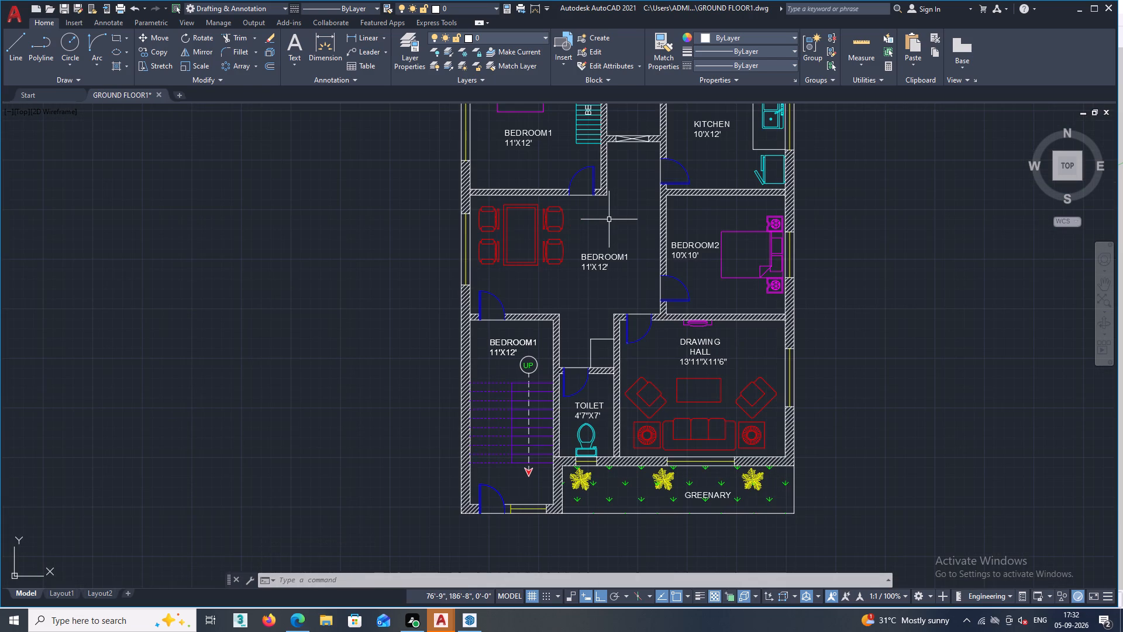
pyautogui.scroll(-1, 609, 219)
pyautogui.scroll(2, 621, 138)
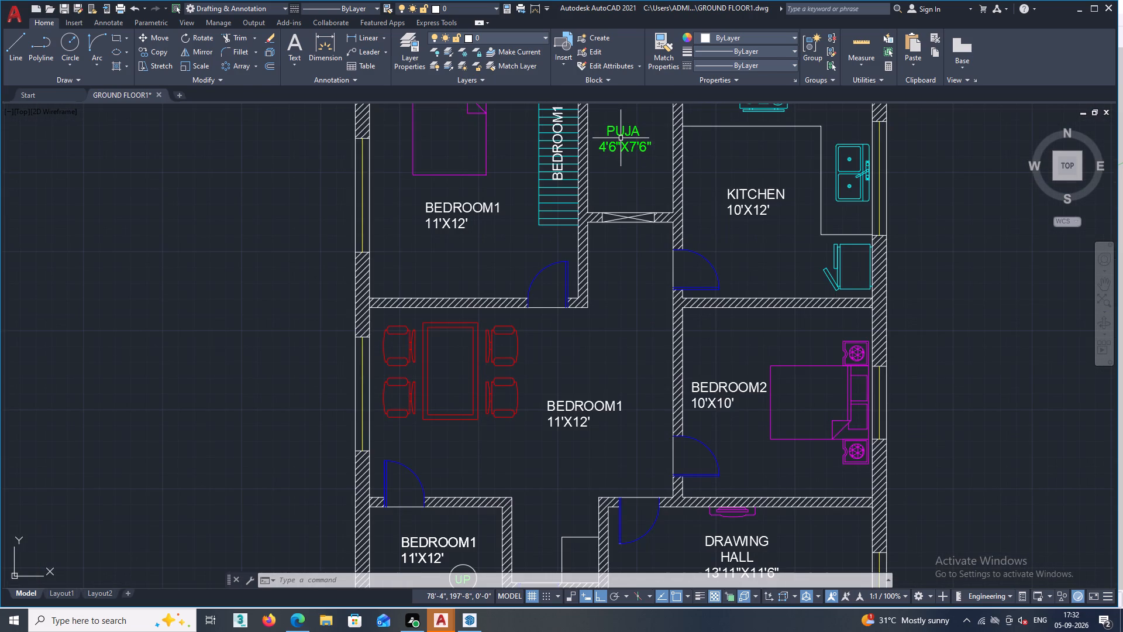
pyautogui.scroll(-1, 621, 138)
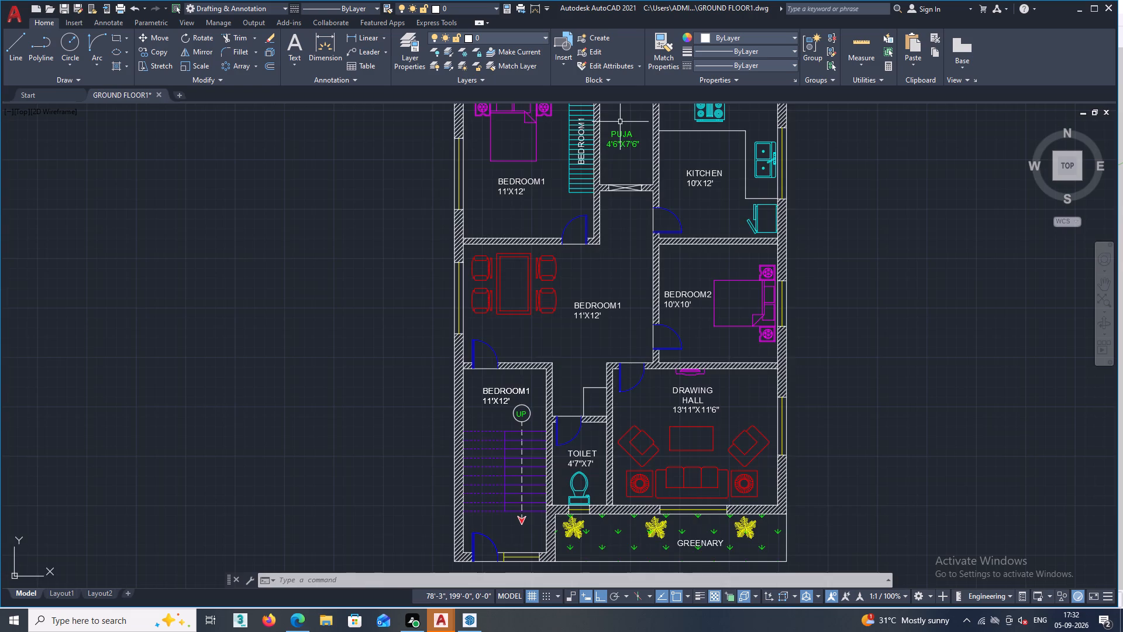
pyautogui.scroll(2, 620, 121)
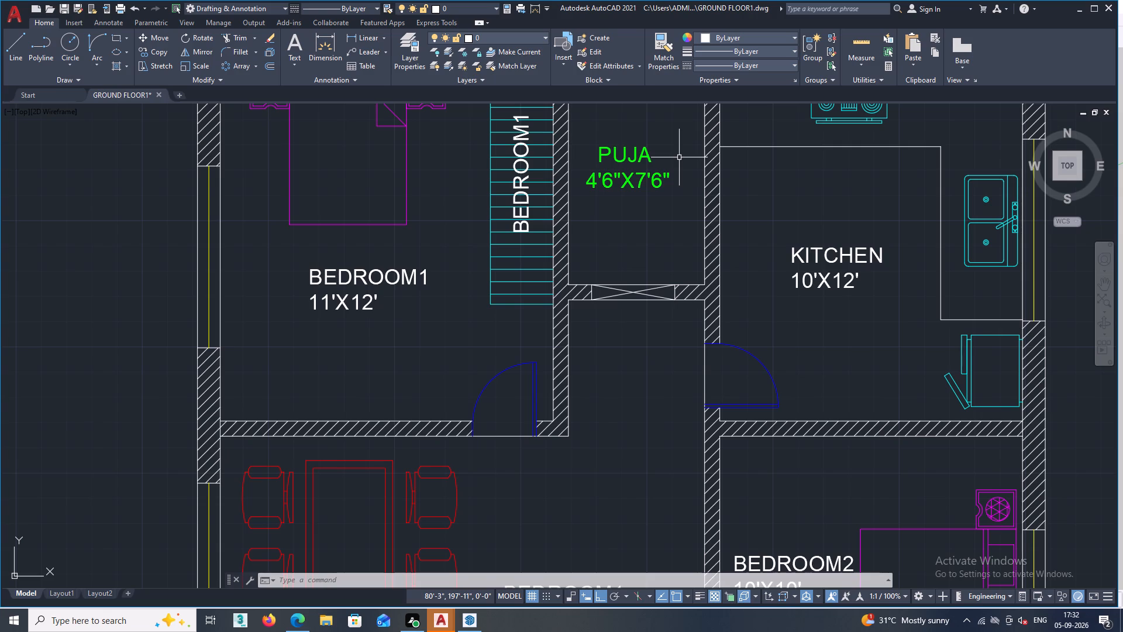
pyautogui.scroll(-2, 617, 232)
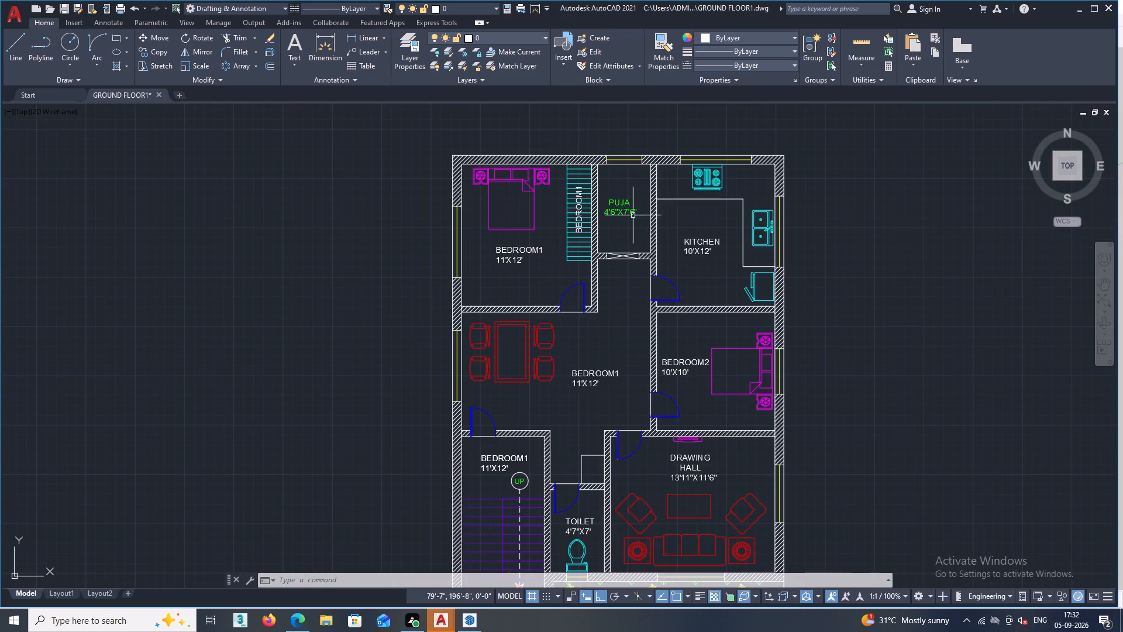
pyautogui.scroll(1, 633, 211)
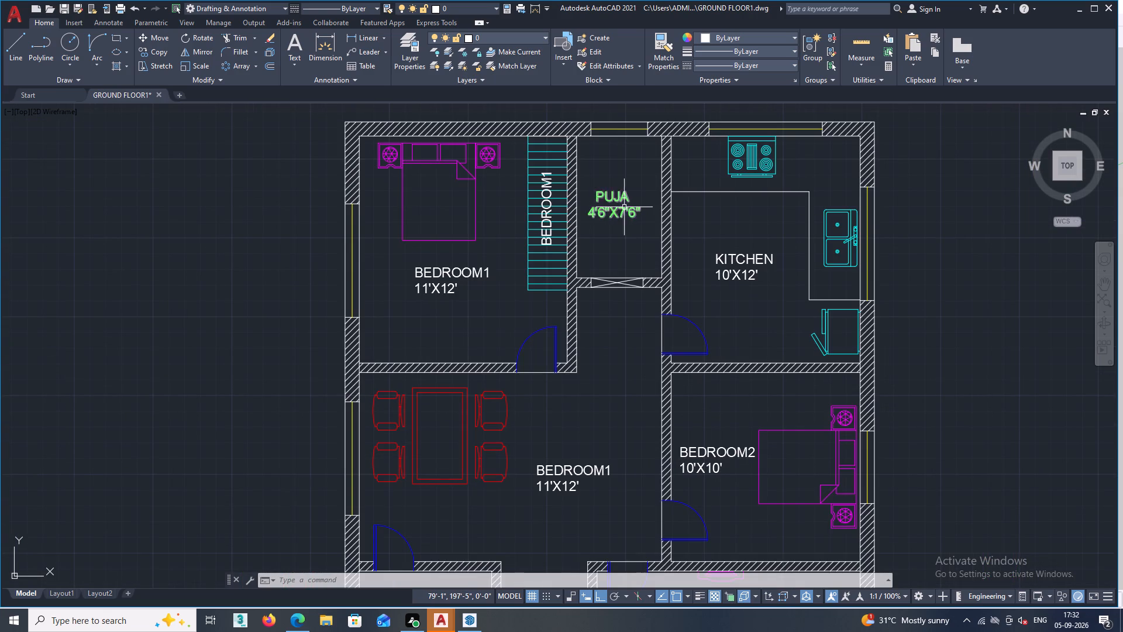
# Open the PUJA 4'6"X7'6" label's text for editing and close the editor.
pyautogui.doubleClick(624, 207)
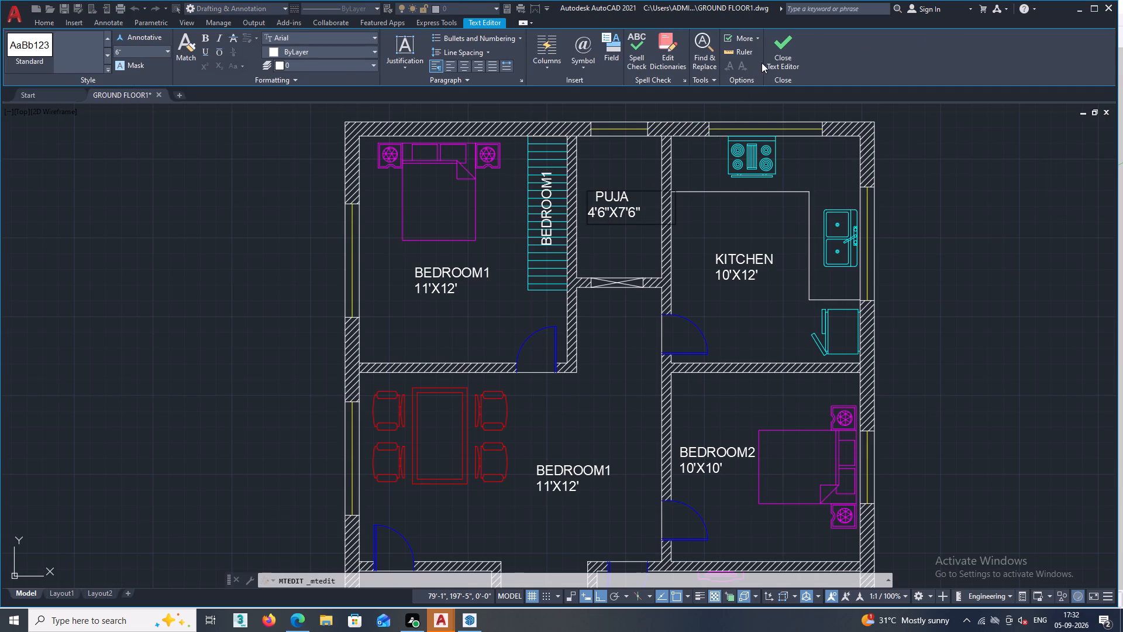
pyautogui.click(776, 53)
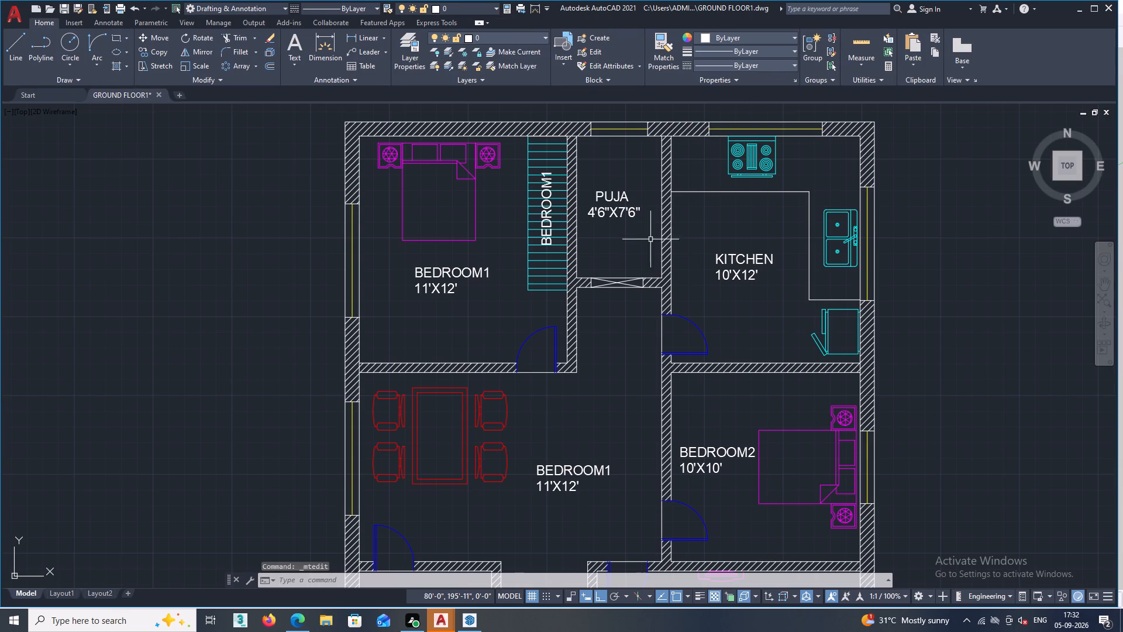
pyautogui.press('Escape')
# Apply the green layer T to the three yellow plants in the GREENARY strip, accepting colour 90 for that layer.
pyautogui.scroll(-2, 934, 224)
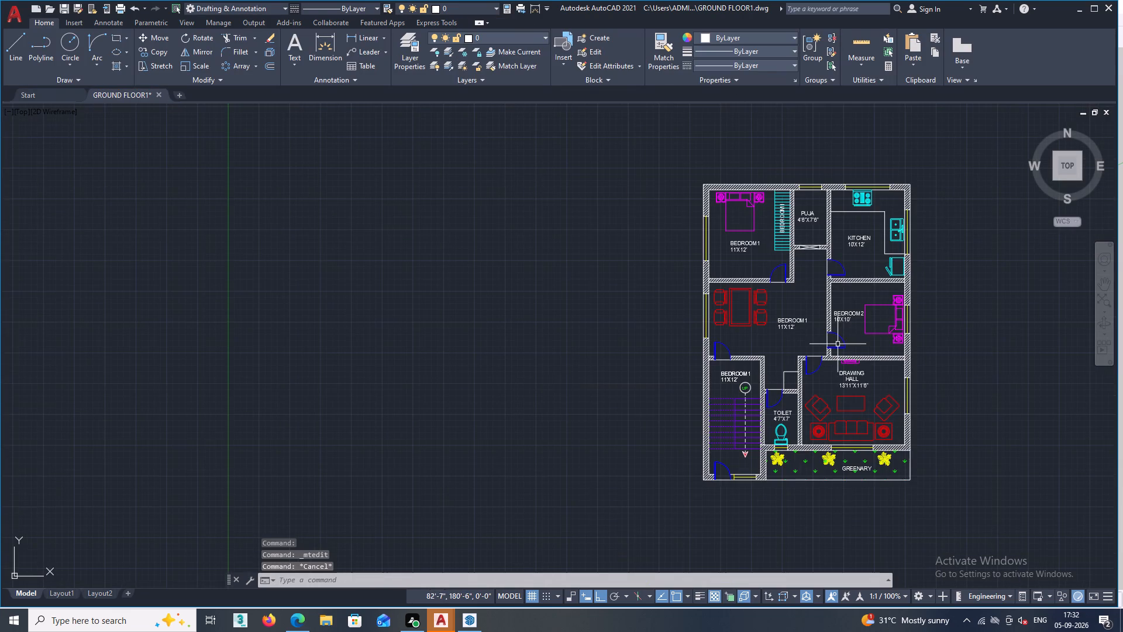
pyautogui.scroll(1, 838, 344)
pyautogui.scroll(-1, 822, 354)
pyautogui.scroll(1, 824, 486)
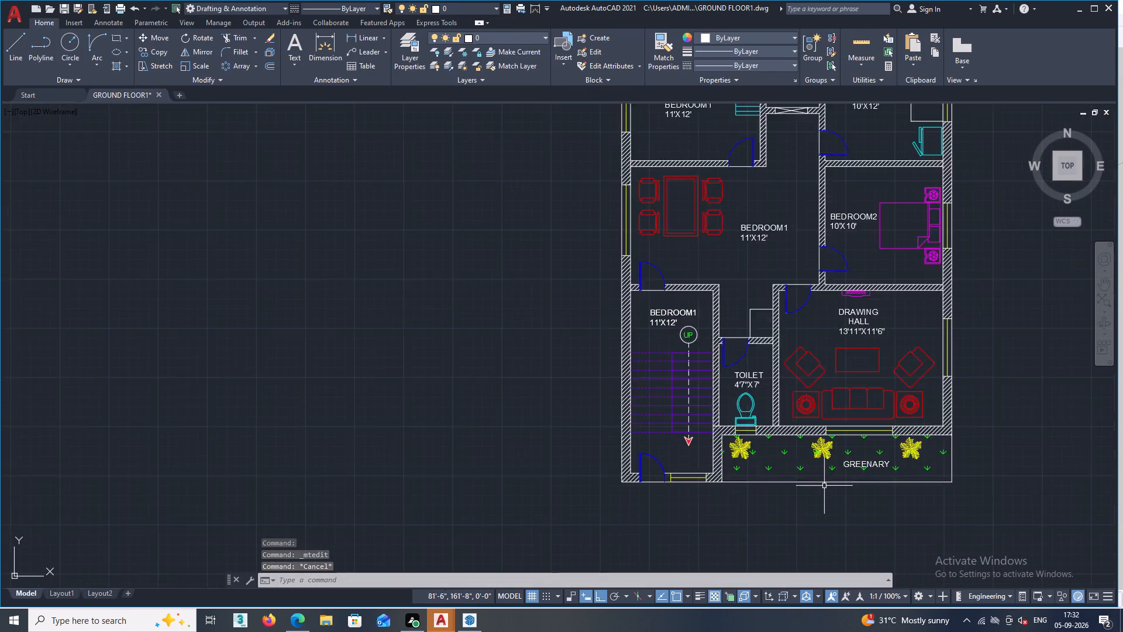
pyautogui.scroll(1, 824, 486)
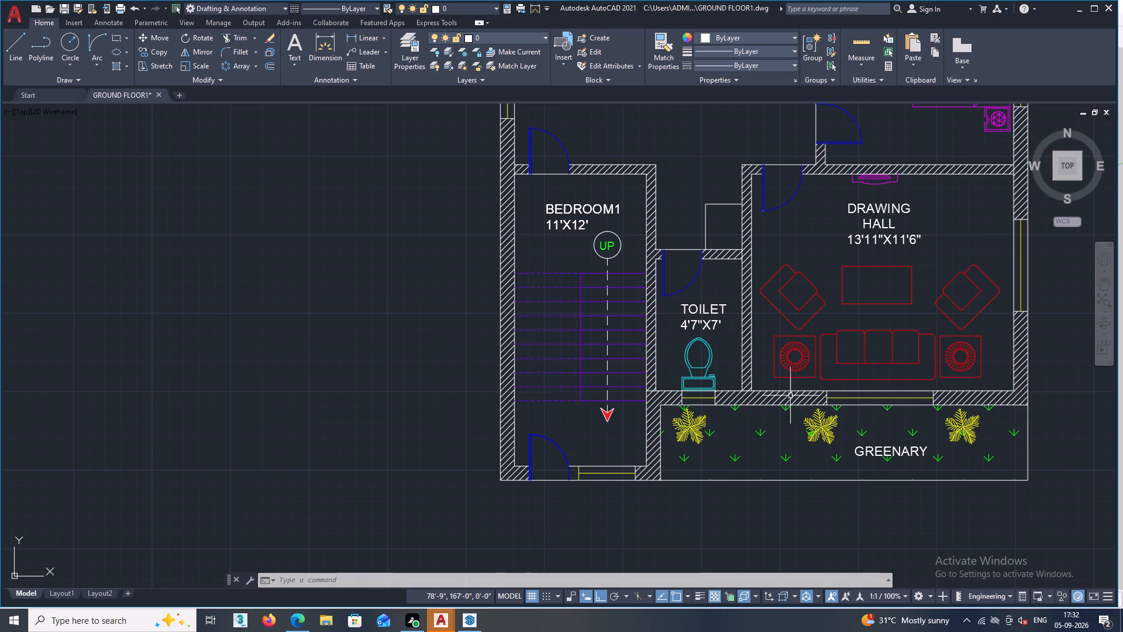
pyautogui.scroll(-1, 712, 400)
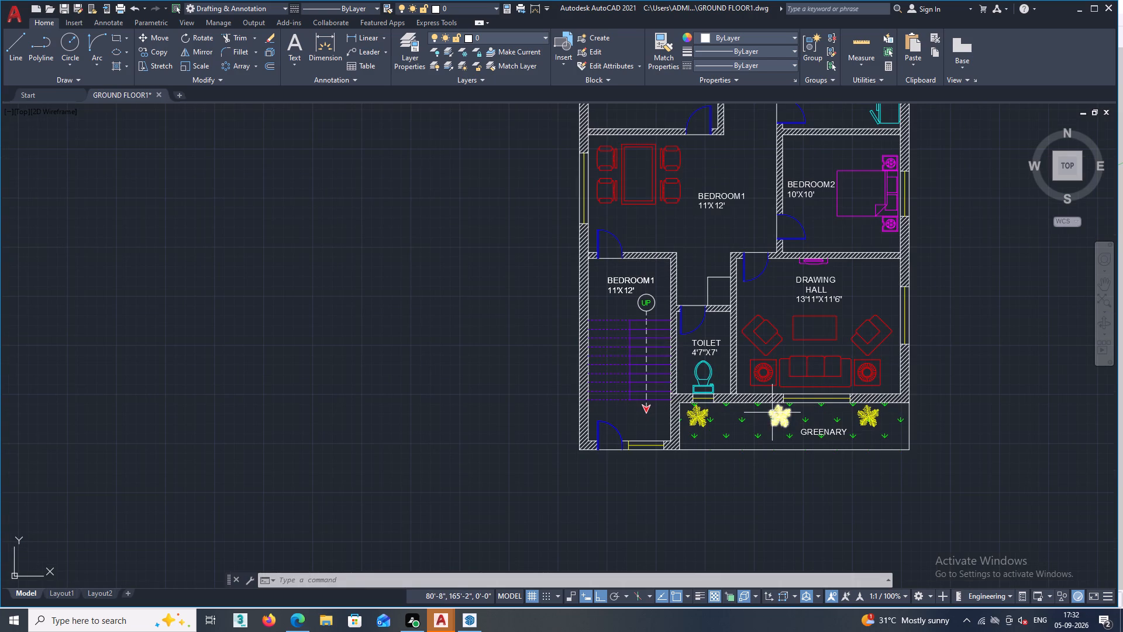
pyautogui.scroll(2, 772, 413)
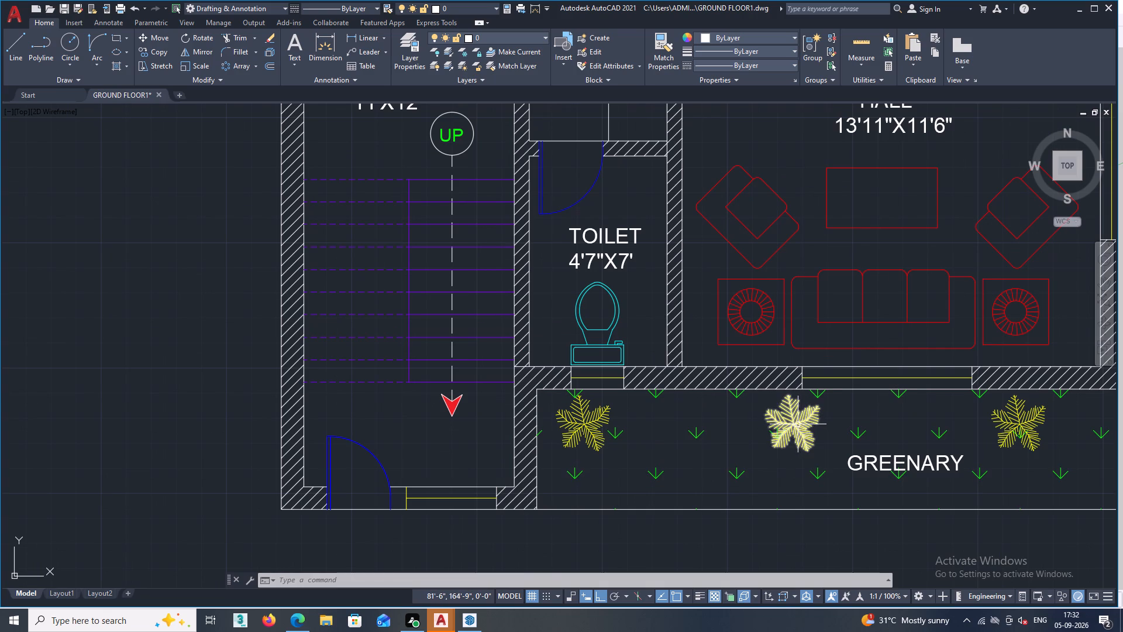
pyautogui.click(797, 424)
pyautogui.click(585, 425)
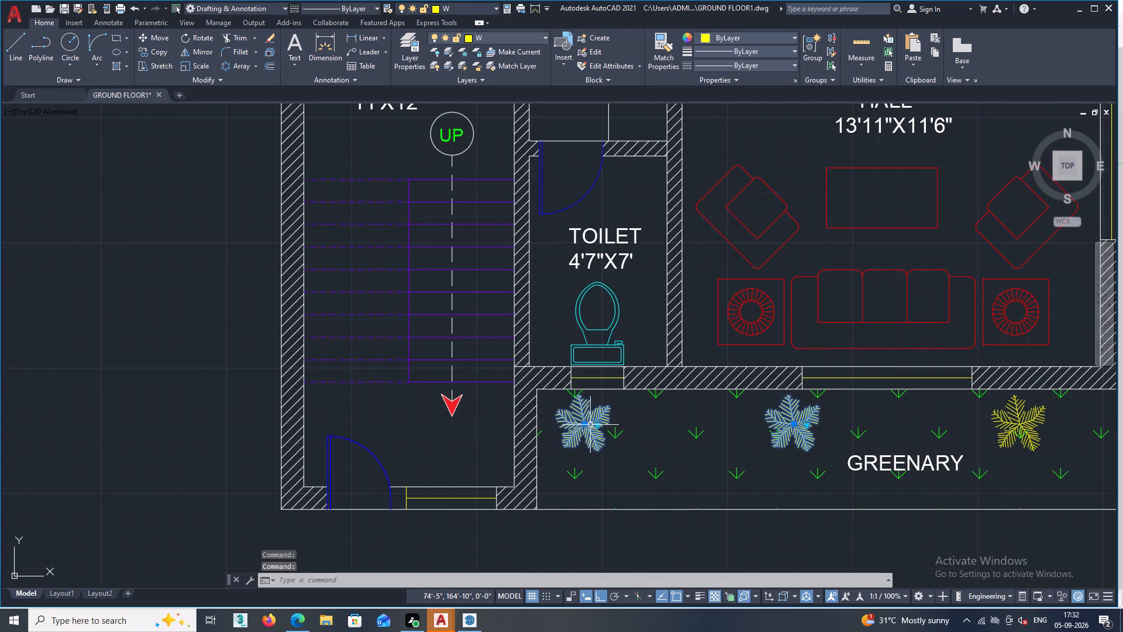
pyautogui.click(1024, 420)
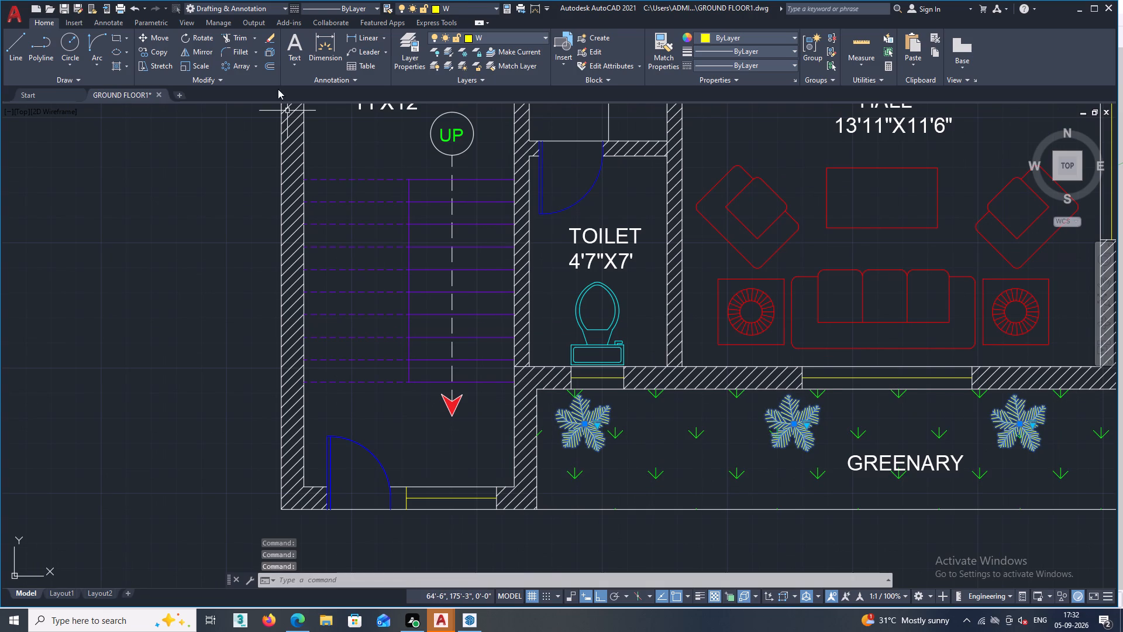
pyautogui.doubleClick(543, 35)
pyautogui.click(545, 35)
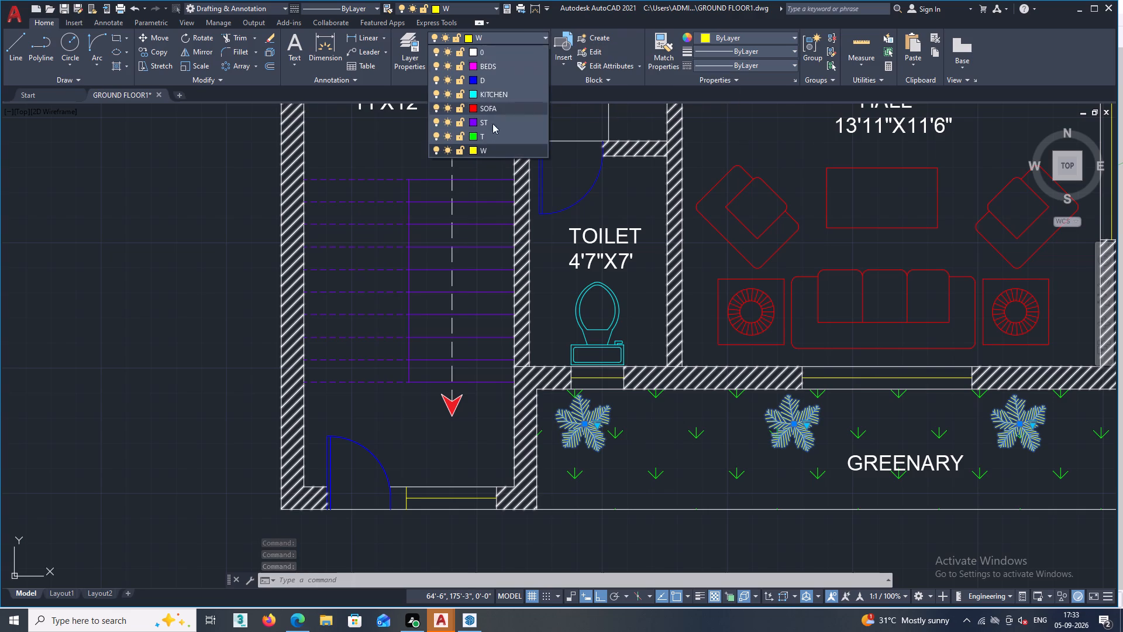
pyautogui.click(478, 135)
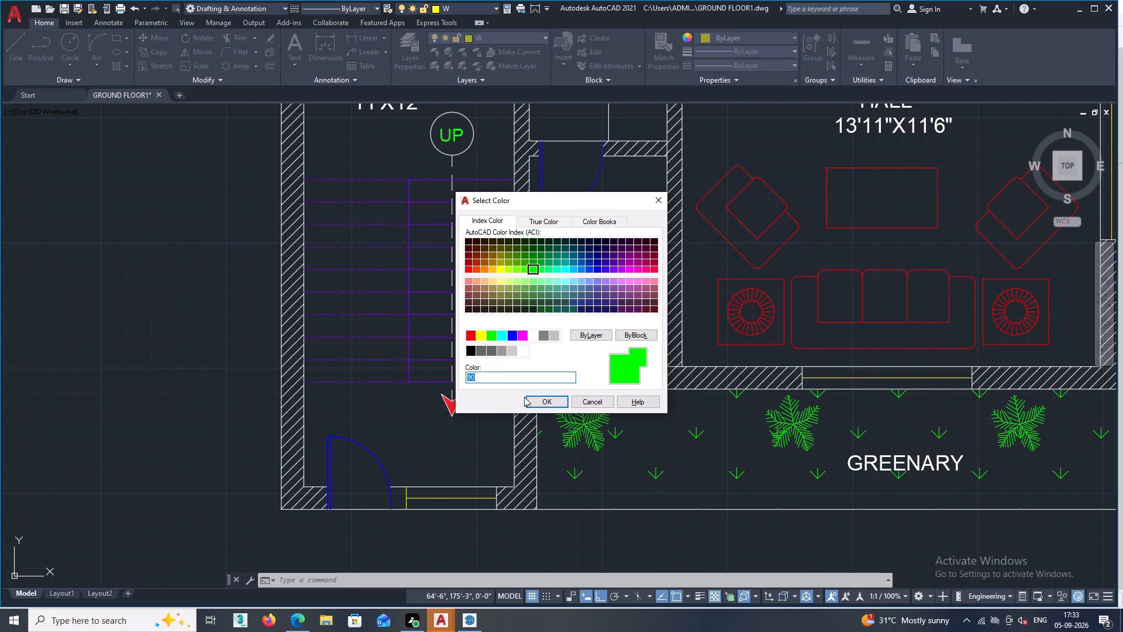
pyautogui.click(545, 399)
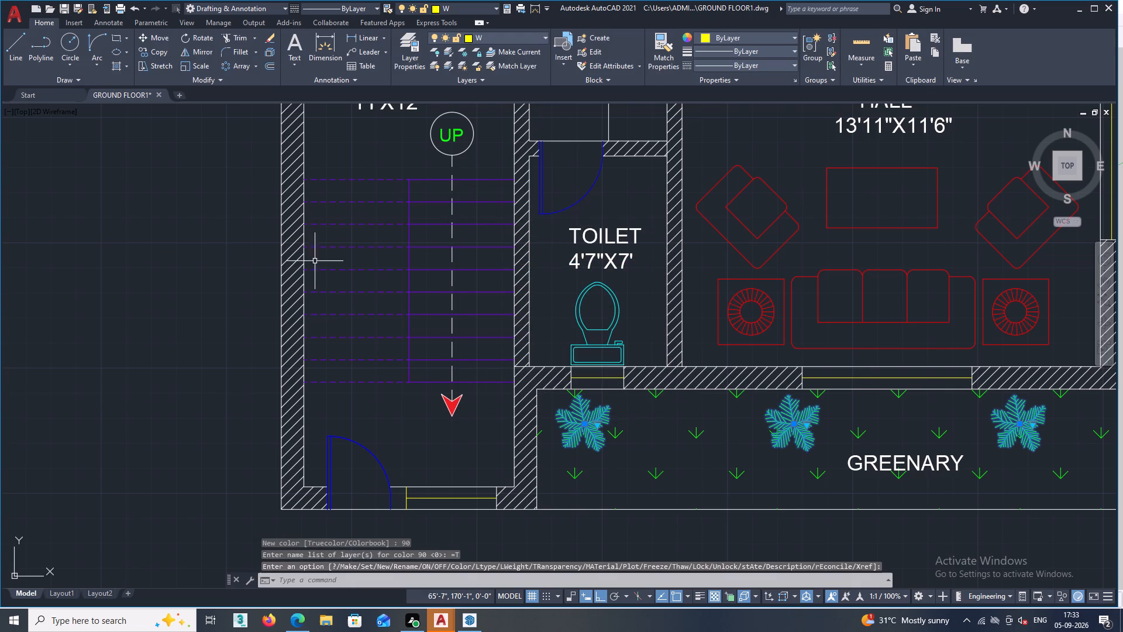
pyautogui.press('Escape')
pyautogui.scroll(-1, 263, 229)
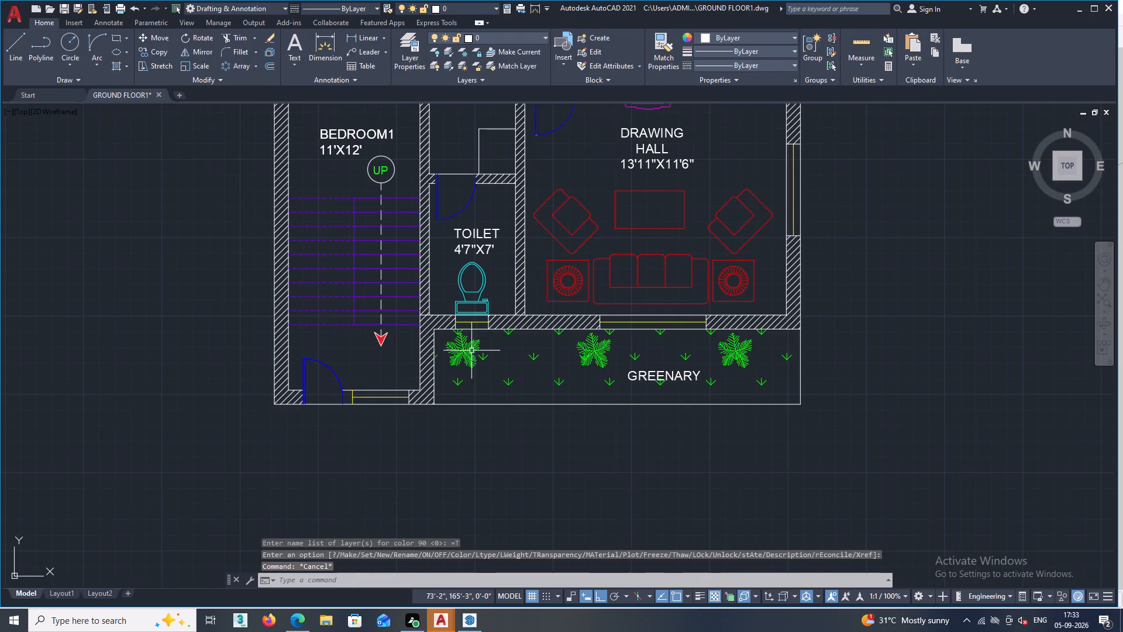
# Look over the ground floor plan's rooms and labels, from the greenery strip up to the upper bedrooms.
pyautogui.scroll(3, 576, 368)
pyautogui.scroll(-2, 447, 320)
pyautogui.scroll(-2, 502, 463)
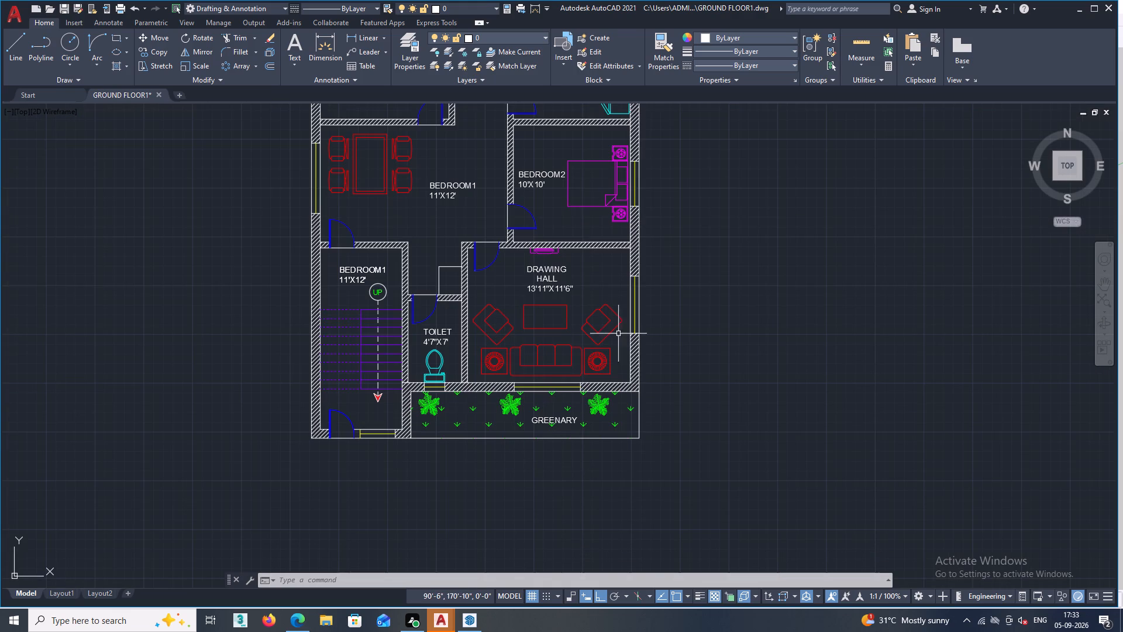
pyautogui.scroll(2, 627, 317)
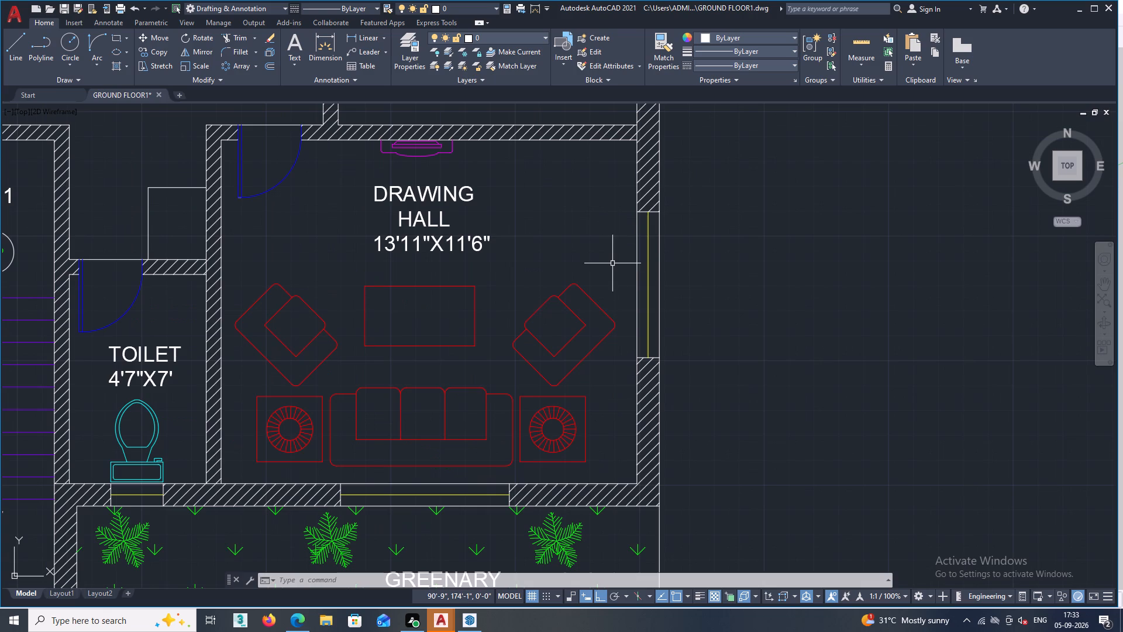
pyautogui.scroll(-3, 618, 269)
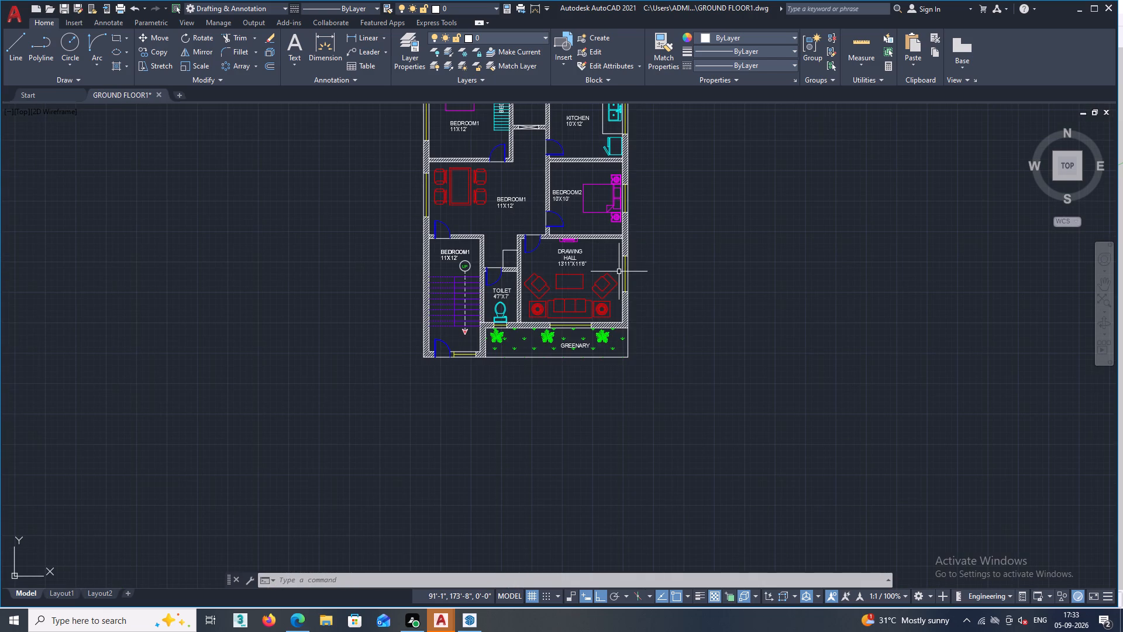
pyautogui.scroll(-1, 619, 272)
pyautogui.scroll(2, 559, 160)
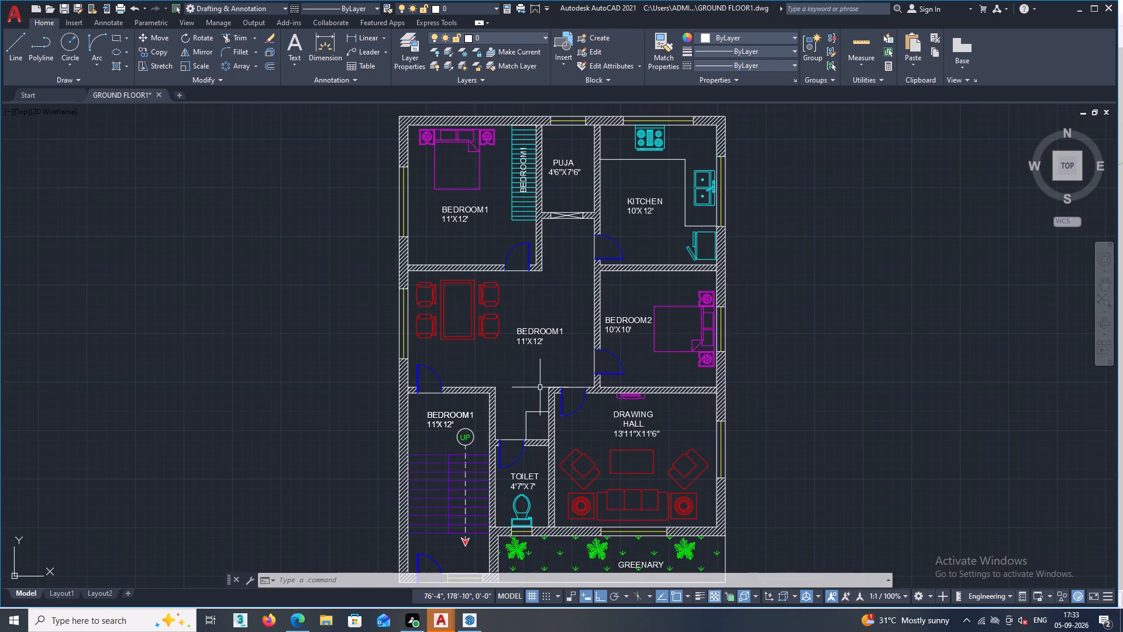
pyautogui.scroll(-1, 541, 387)
# Copy the green UP text from the stair circle into the small rectangle above the toilet.
pyautogui.scroll(2, 538, 429)
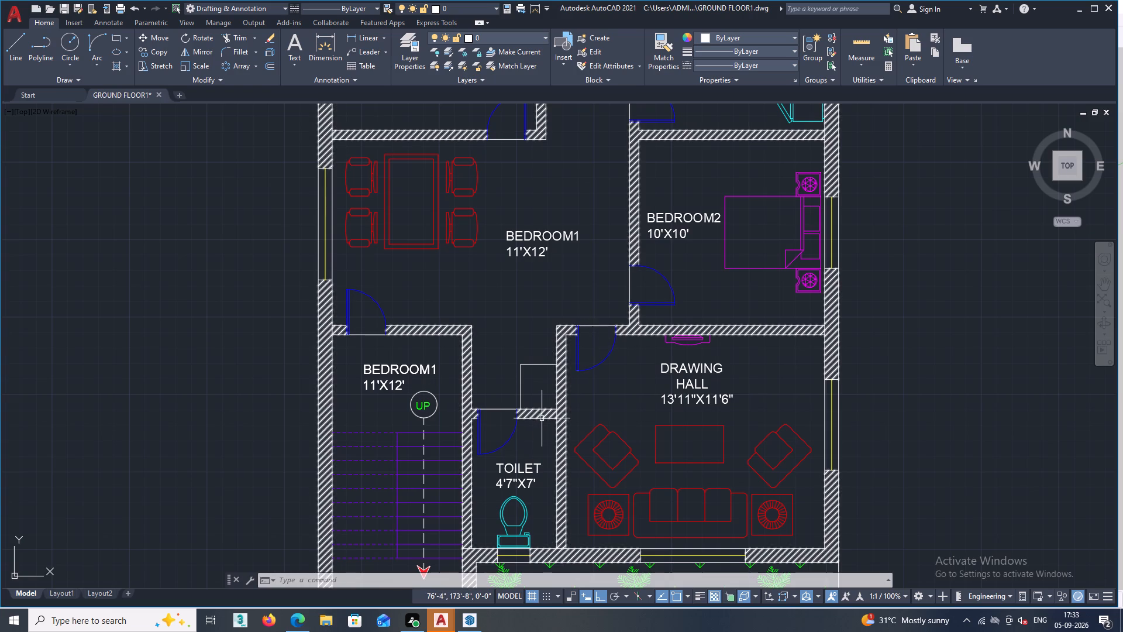
pyautogui.scroll(1, 542, 418)
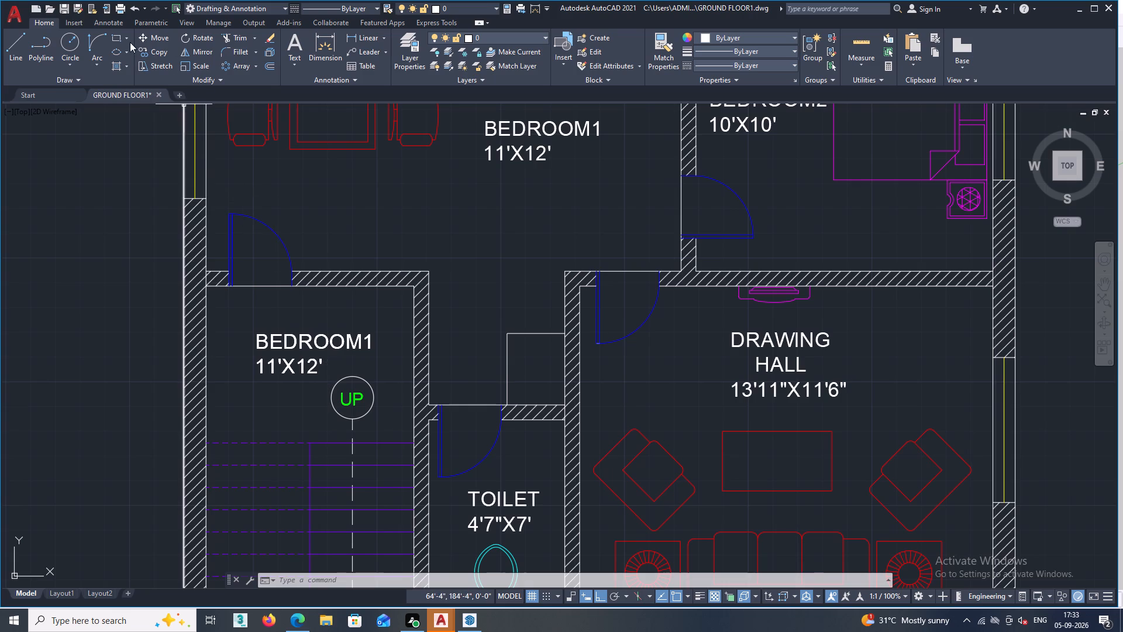
pyautogui.moveTo(145, 50); pyautogui.dragTo(146, 56)
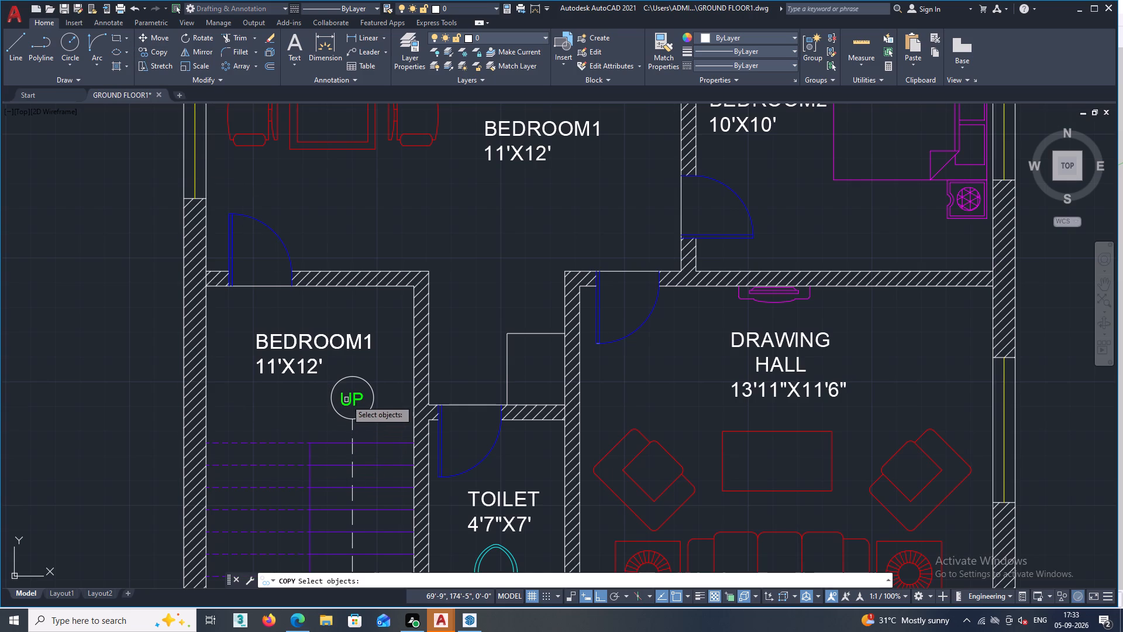
pyautogui.click(347, 400)
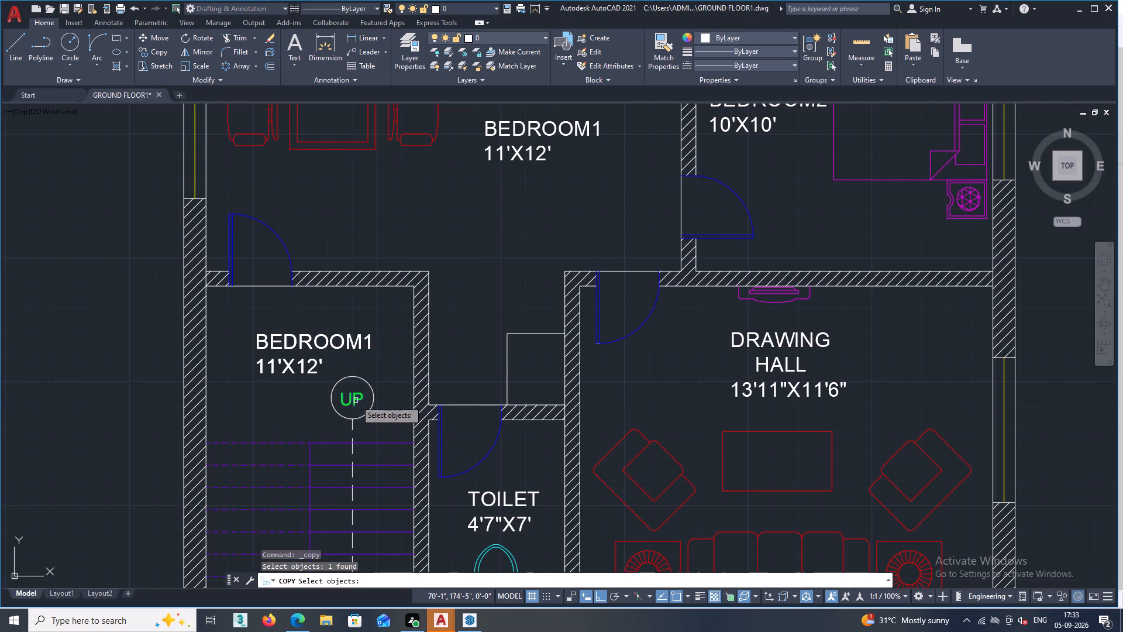
pyautogui.click(356, 400)
pyautogui.rightClick(353, 400)
pyautogui.click(341, 394)
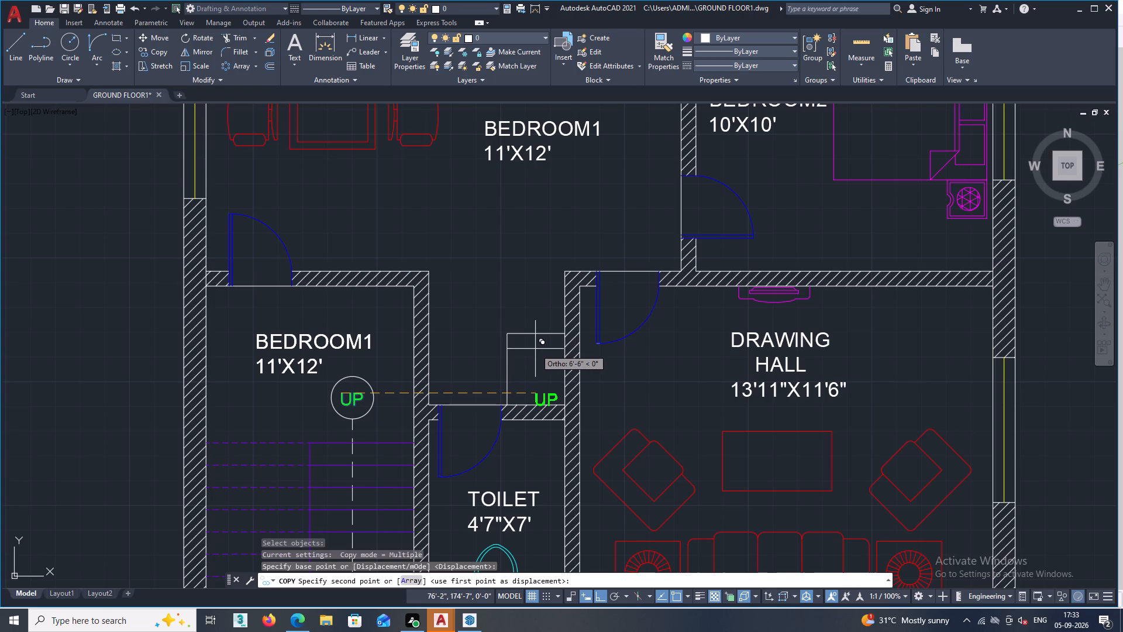
pyautogui.press('F8')
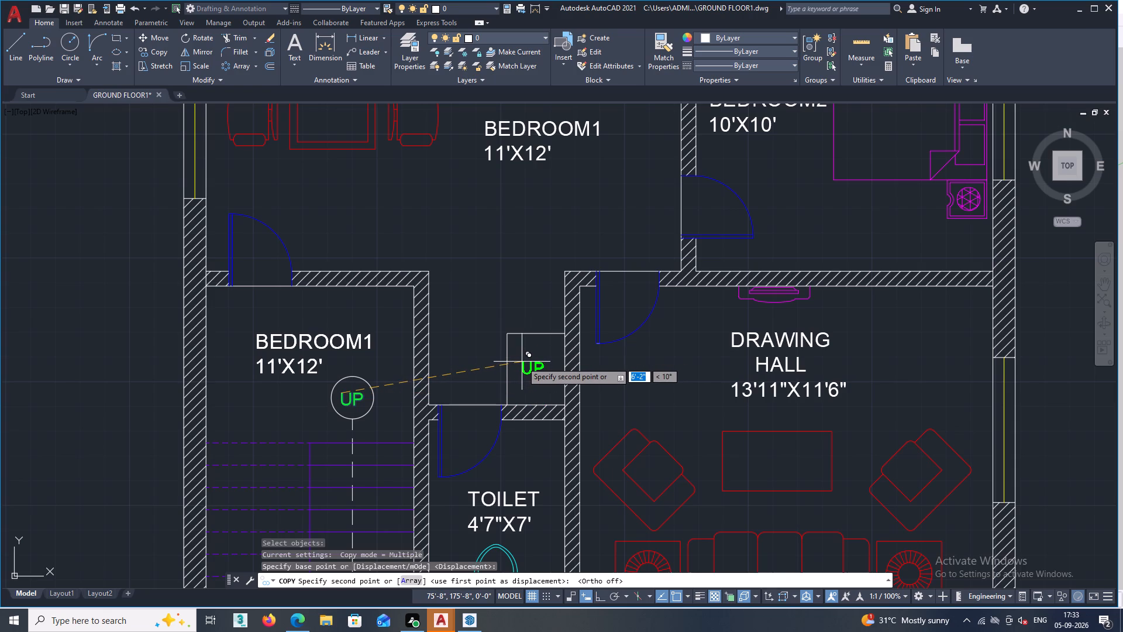
pyautogui.click(522, 362)
pyautogui.press('Escape')
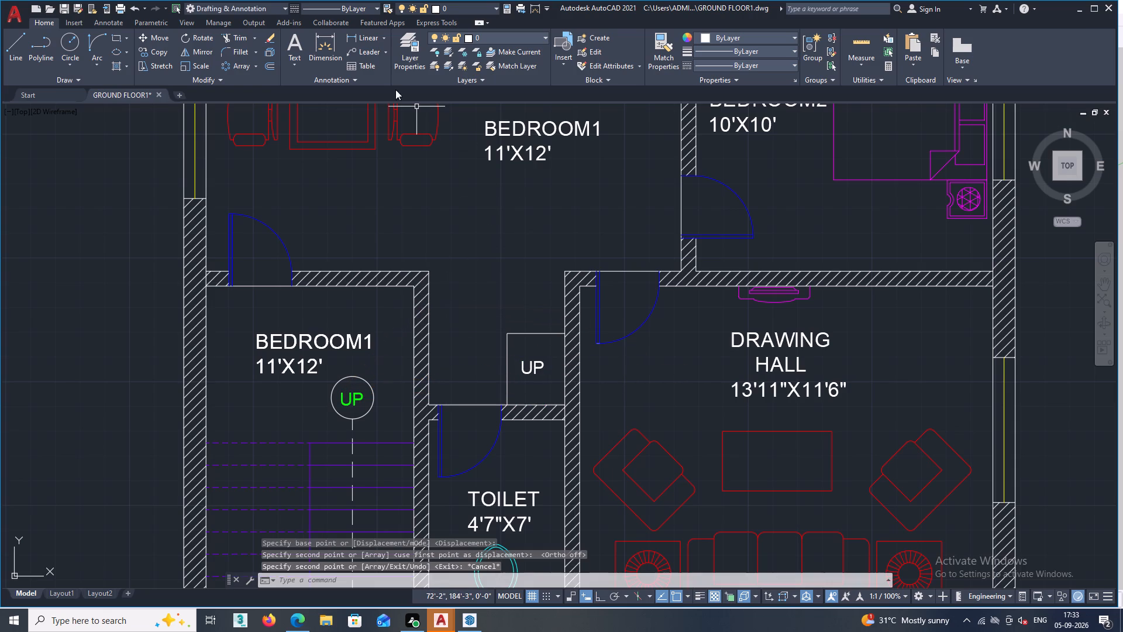
# Rotate the copied UP text 90 degrees clockwise about its upper-left corner so it reads downward.
pyautogui.doubleClick(183, 37)
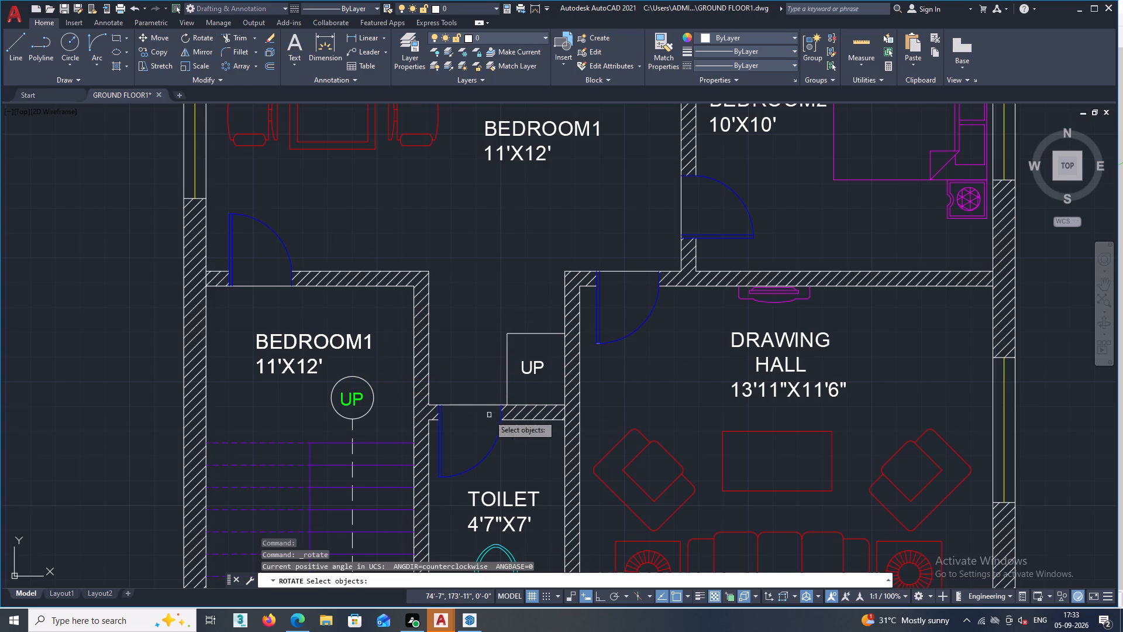
pyautogui.click(526, 367)
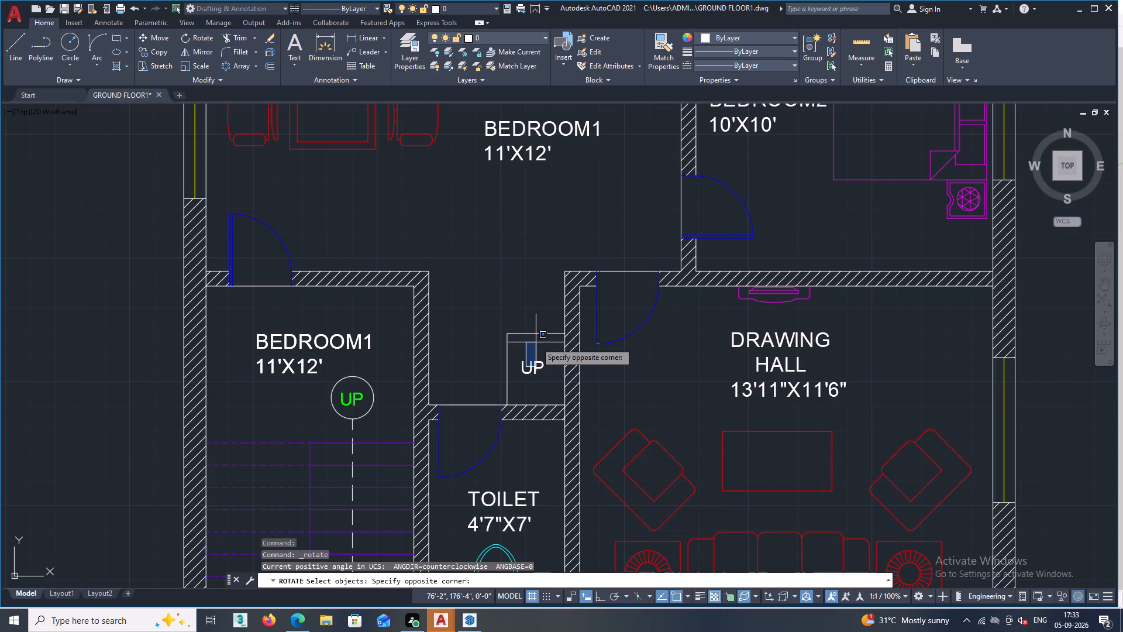
pyautogui.click(523, 370)
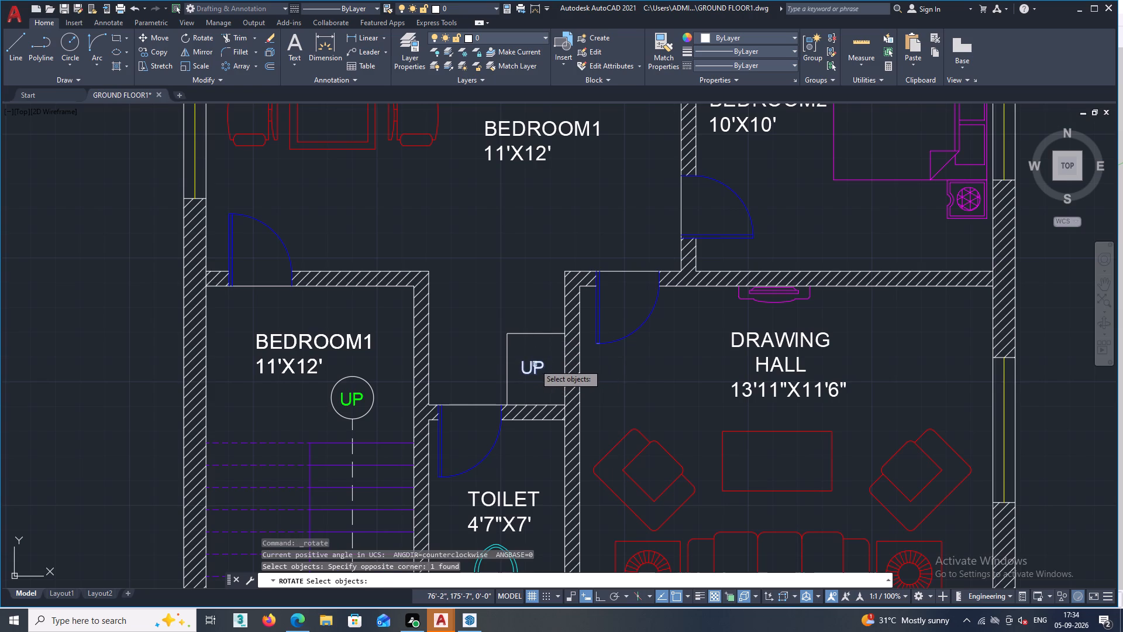
pyautogui.rightClick(535, 364)
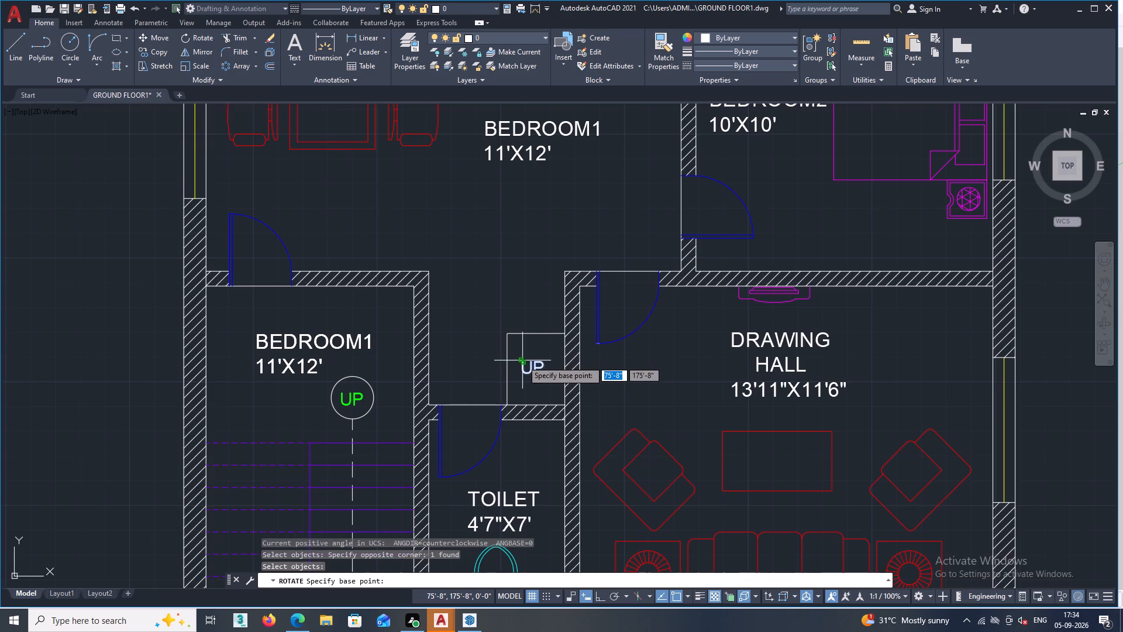
pyautogui.click(522, 360)
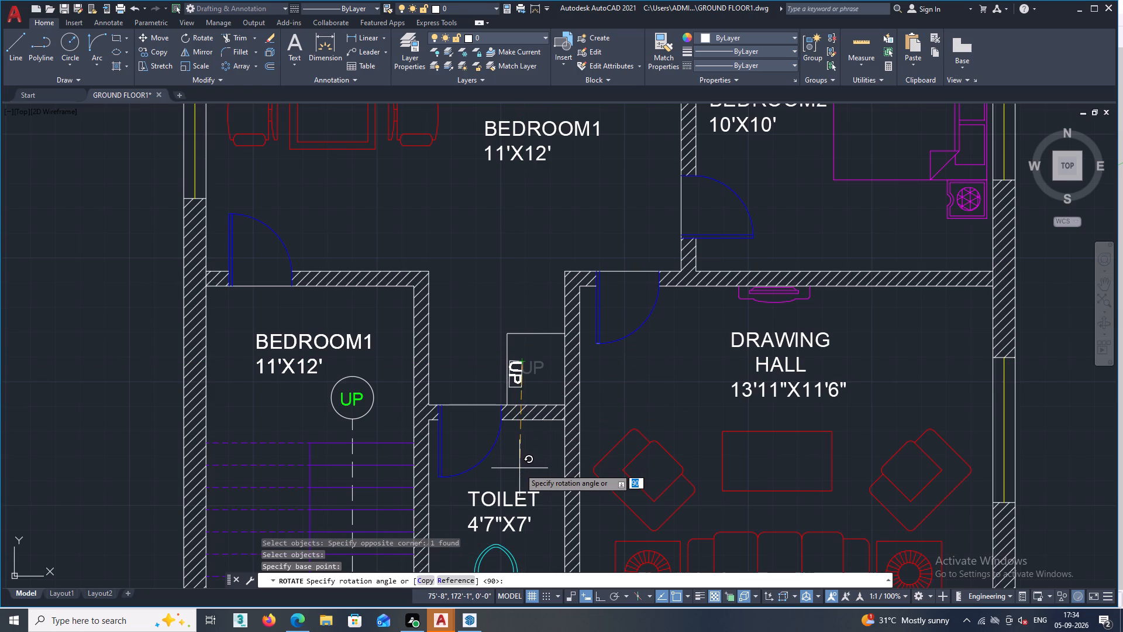
pyautogui.press('F8')
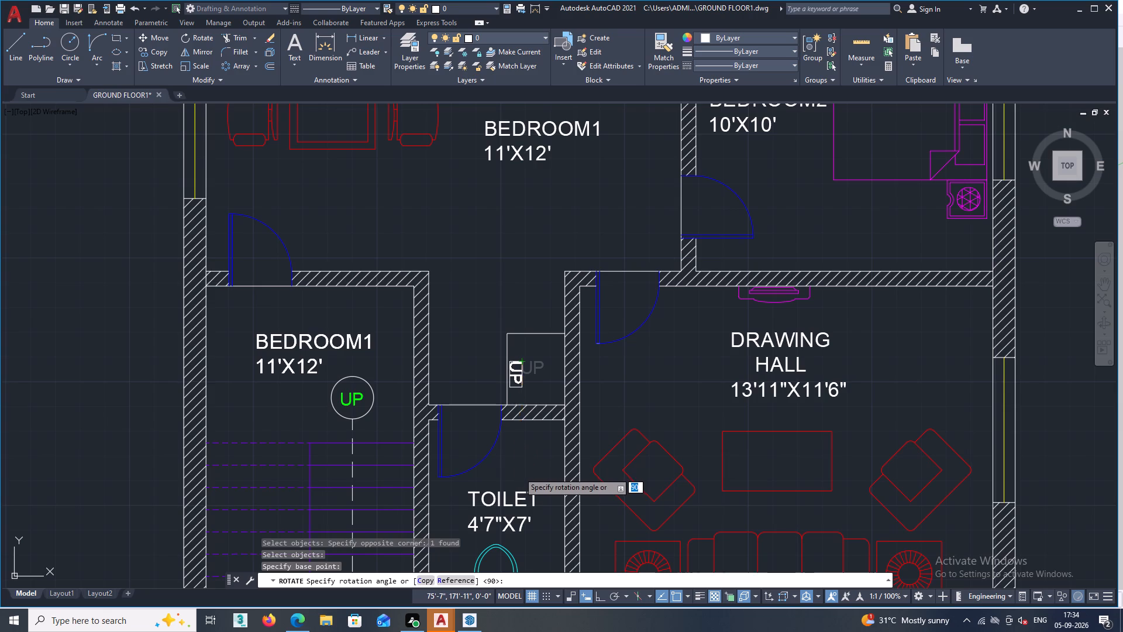
pyautogui.click(524, 479)
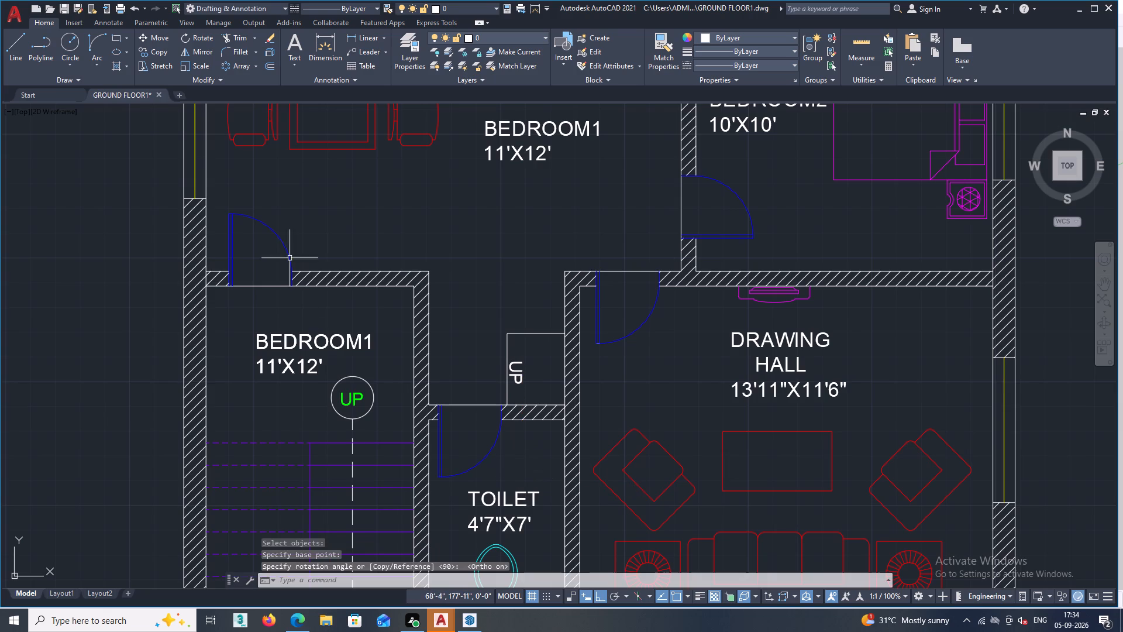
# Move the rotated UP text about 7" horizontally toward the middle of the small rectangle.
pyautogui.click(148, 35)
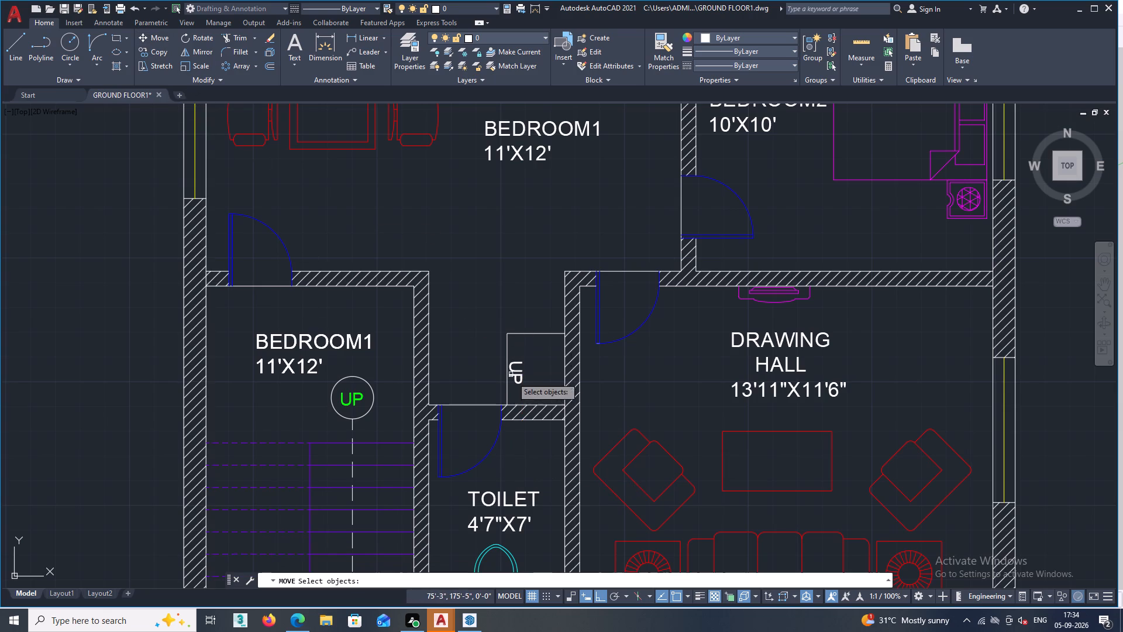
pyautogui.click(518, 374)
pyautogui.rightClick(521, 351)
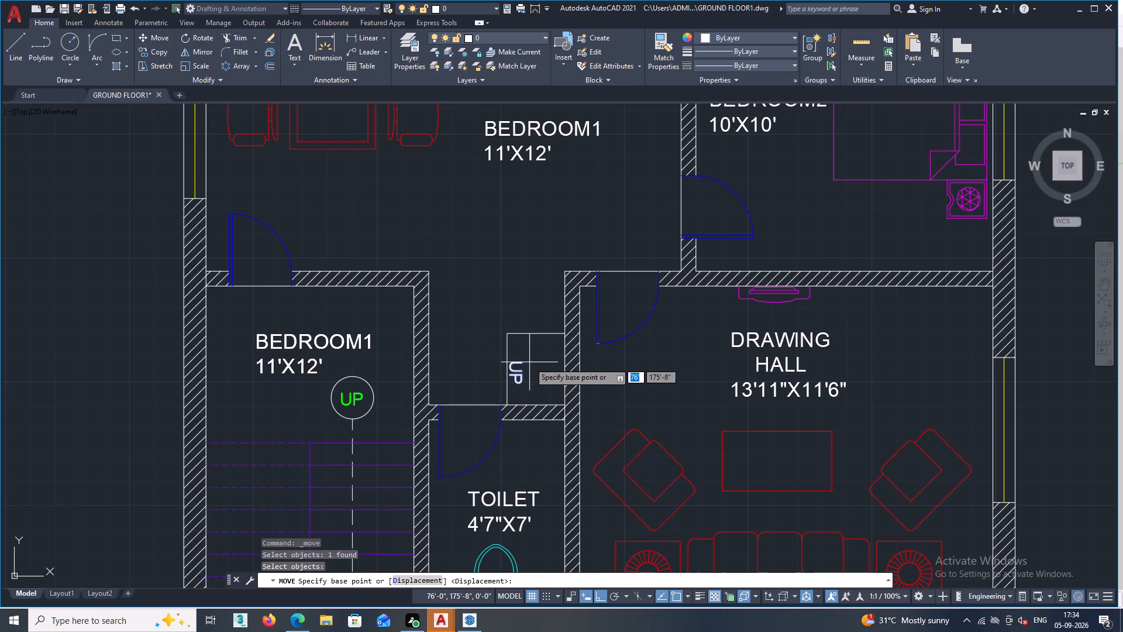
pyautogui.click(519, 362)
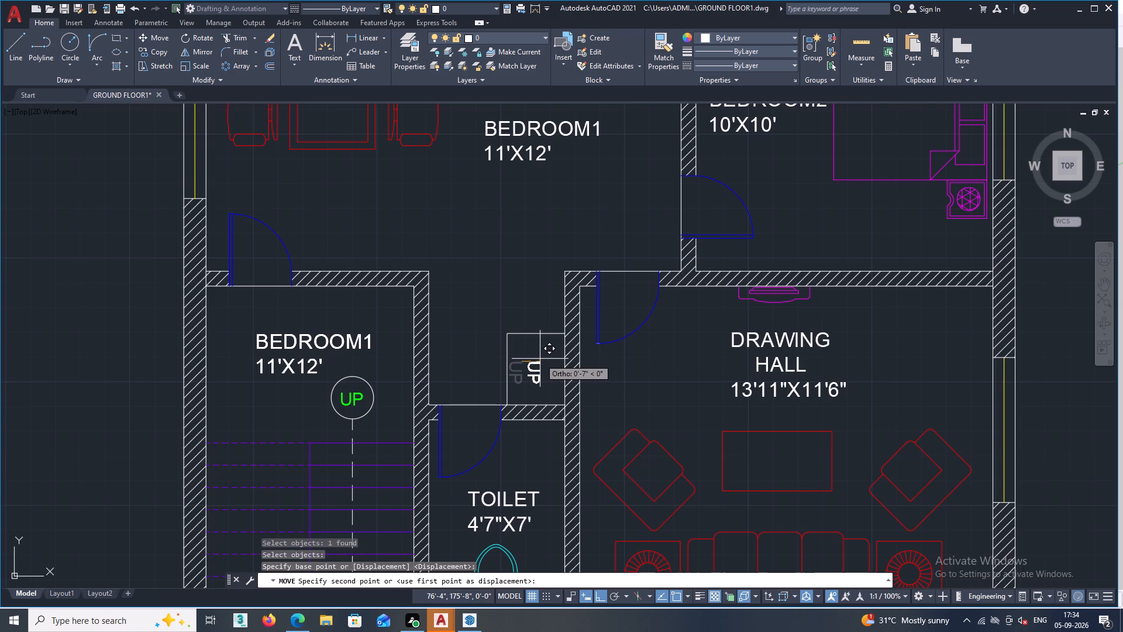
pyautogui.tripleClick(540, 359)
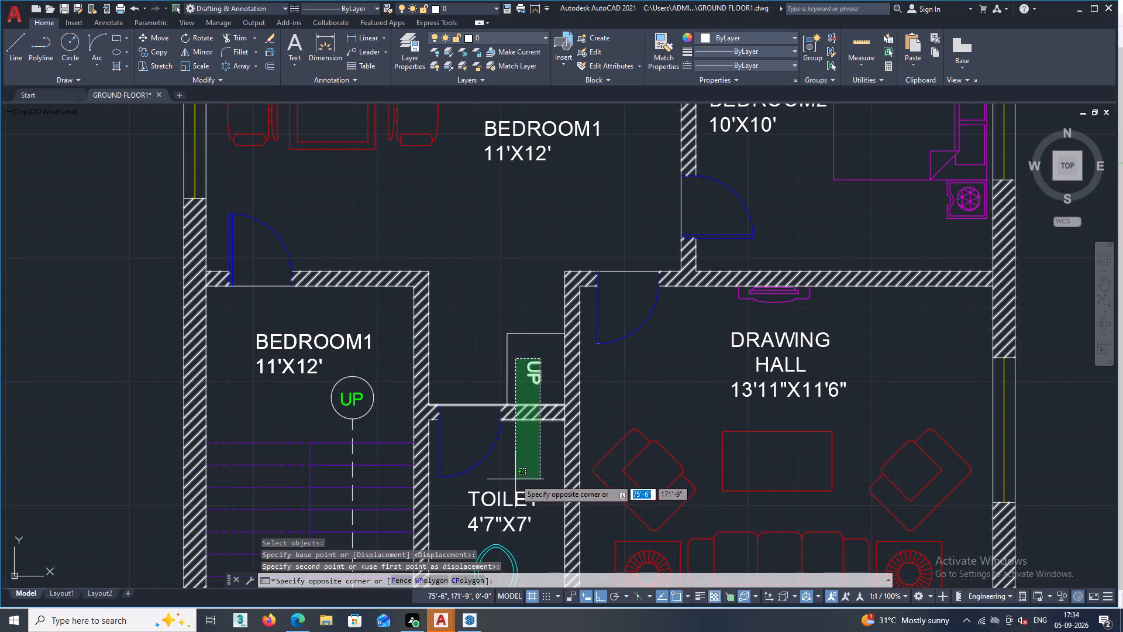
pyautogui.press('Escape')
# Change the rotated UP text in the small rectangle above the toilet to W.B.
pyautogui.scroll(1, 536, 400)
pyautogui.tripleClick(535, 365)
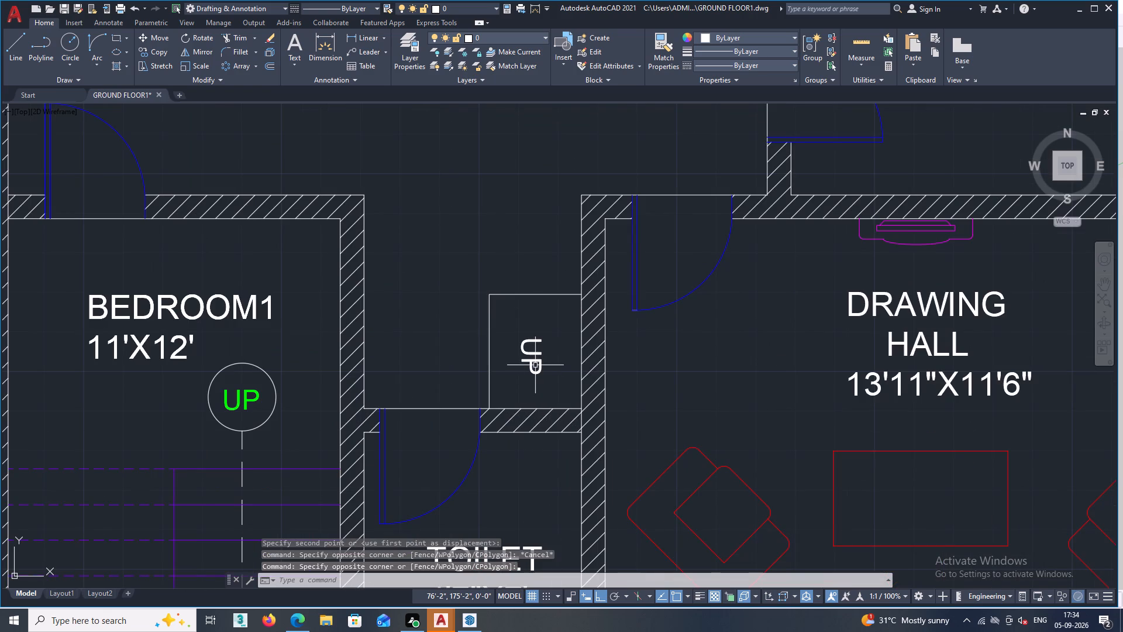
pyautogui.tripleClick(532, 356)
pyautogui.doubleClick(532, 356)
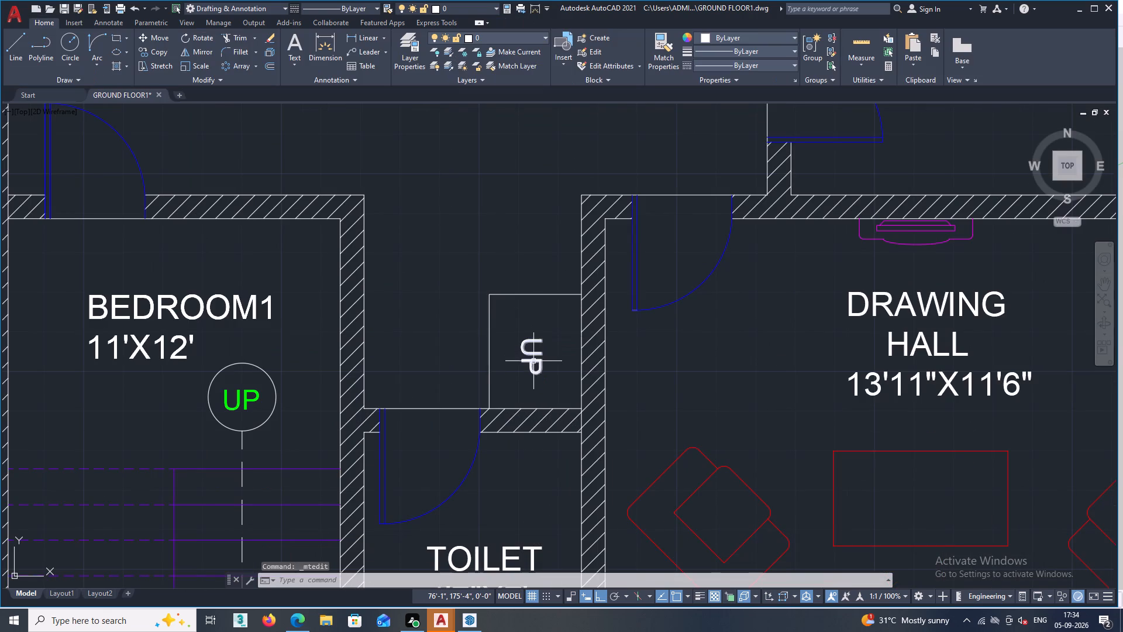
pyautogui.tripleClick(535, 368)
pyautogui.click(535, 368)
pyautogui.tripleClick(535, 368)
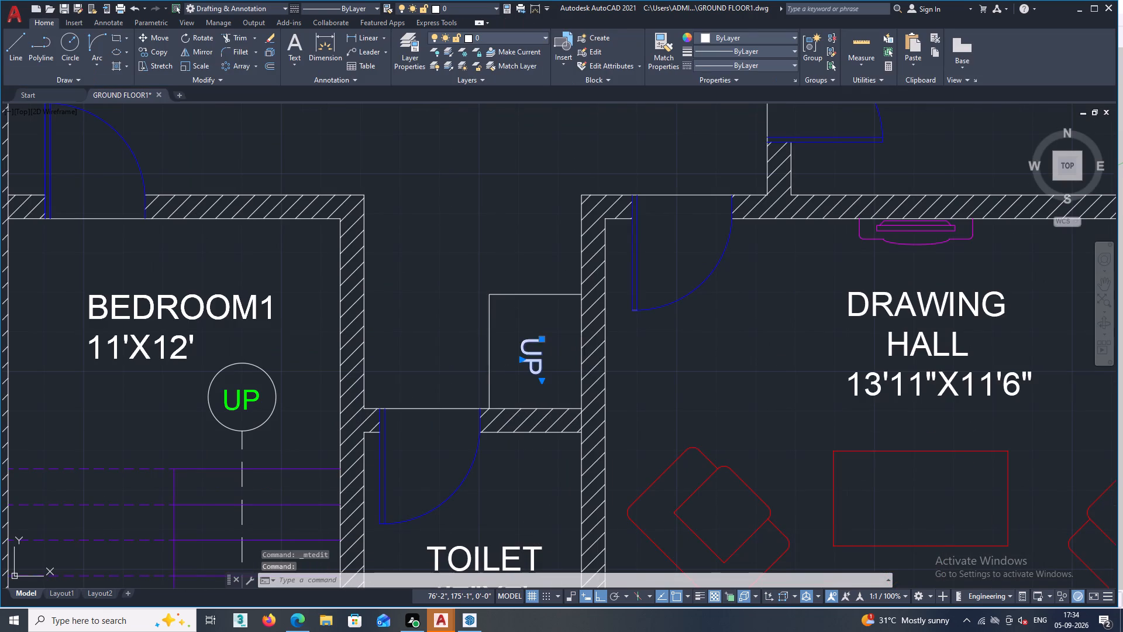
pyautogui.doubleClick(535, 368)
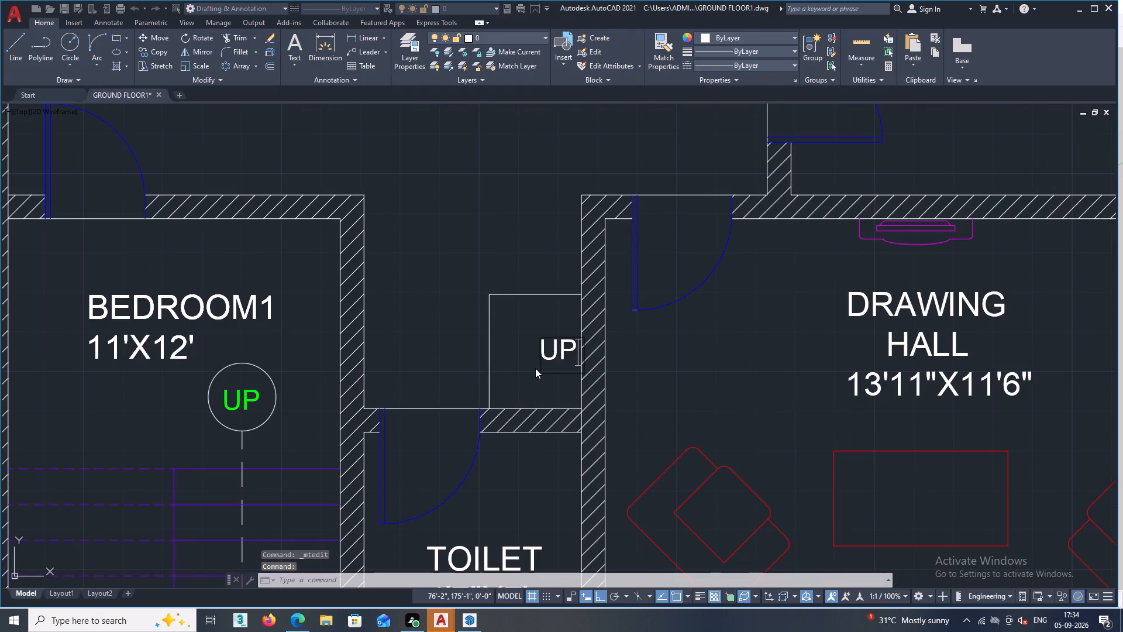
pyautogui.press('BackSpace')
pyautogui.press('BackSpace')
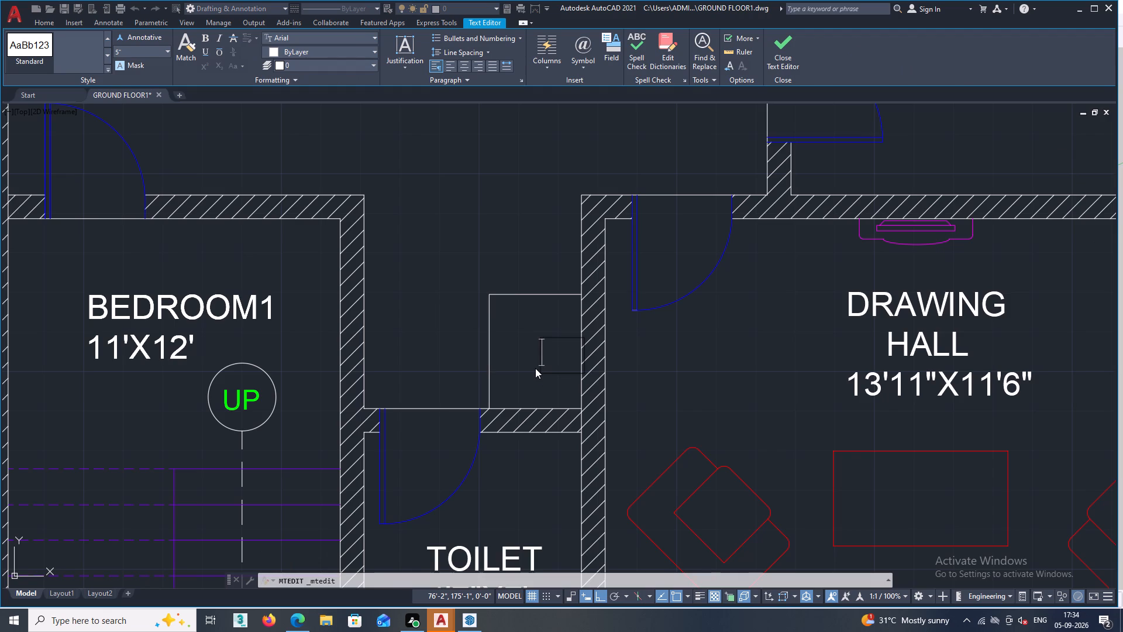
pyautogui.write('W.')
pyautogui.press('b')
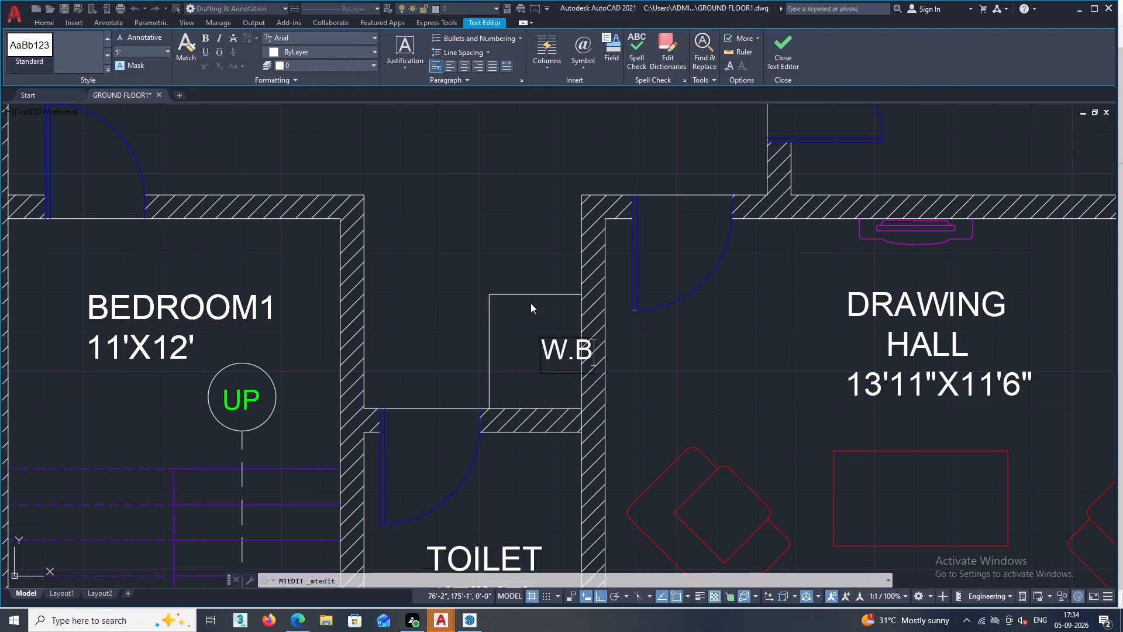
pyautogui.doubleClick(529, 243)
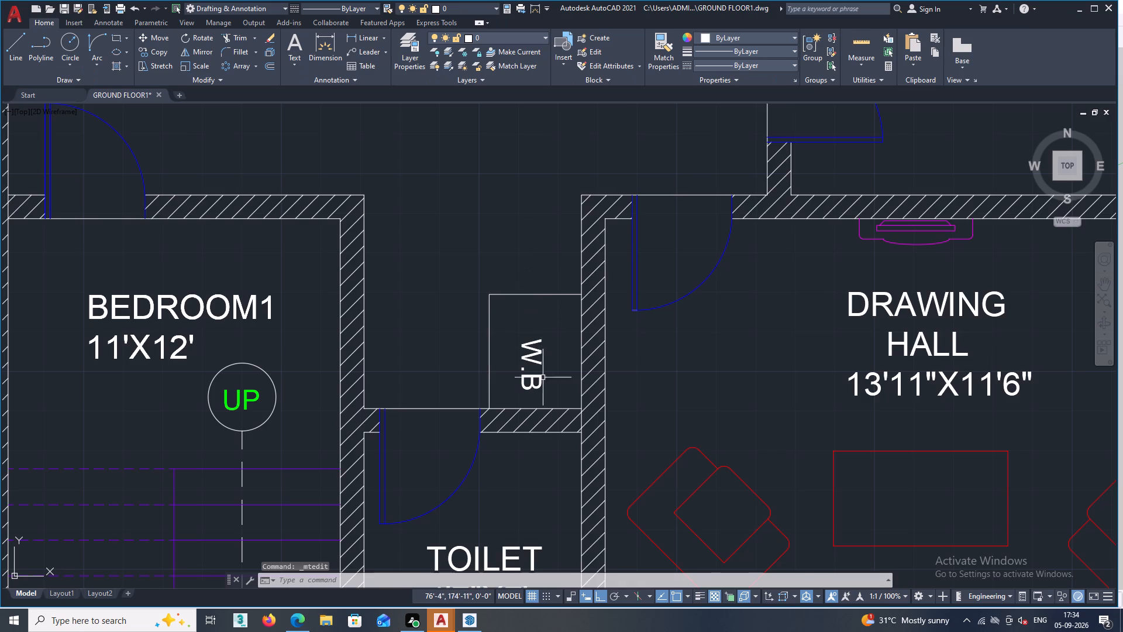
# Move the W.B text about 2" straight up within the small rectangle above the toilet.
pyautogui.scroll(-1, 543, 388)
pyautogui.scroll(1, 540, 412)
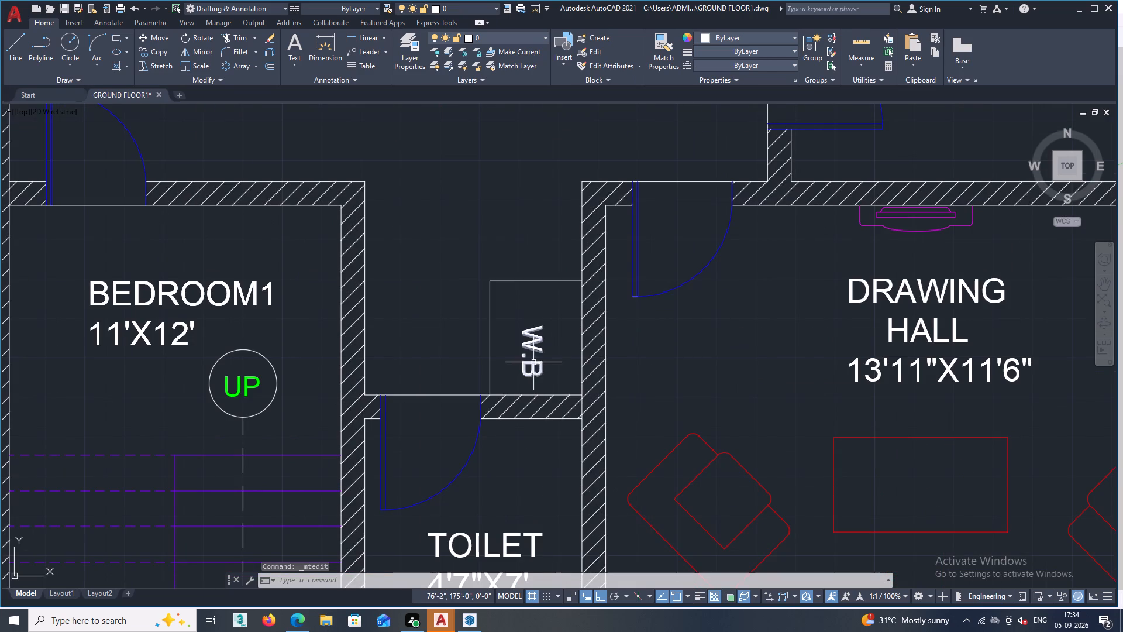
pyautogui.scroll(1, 519, 391)
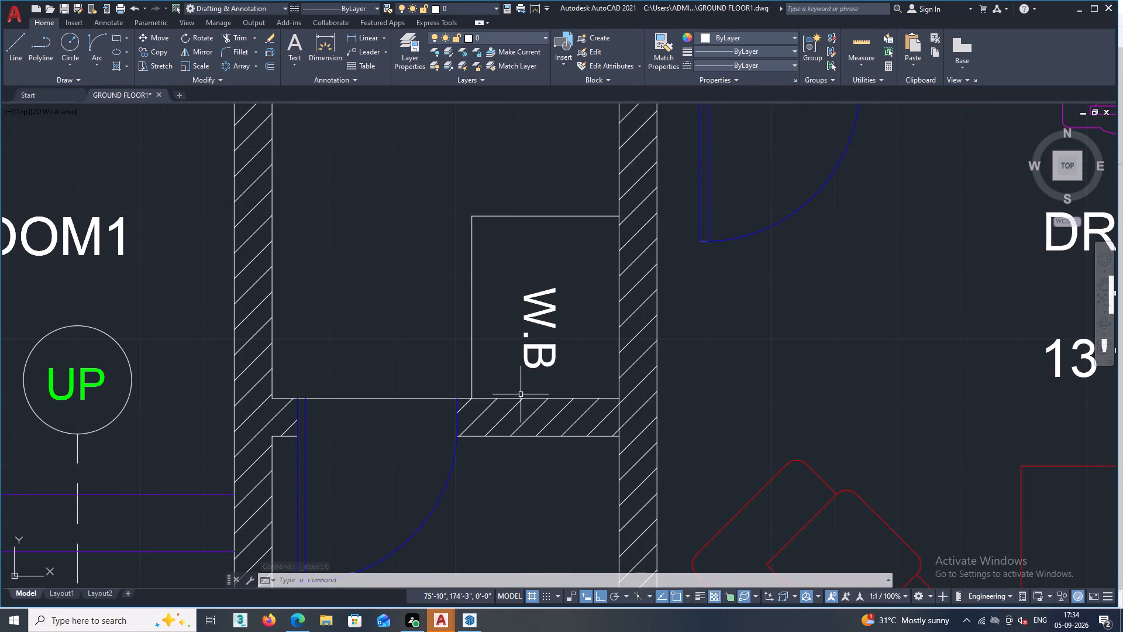
pyautogui.scroll(-1, 525, 403)
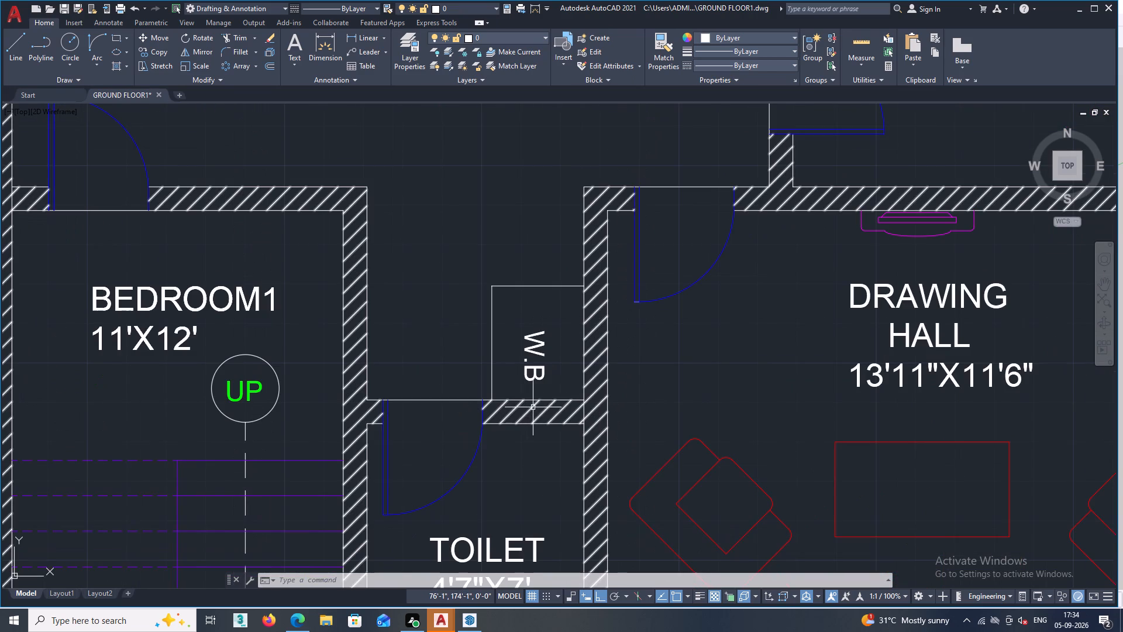
pyautogui.click(145, 39)
pyautogui.doubleClick(537, 339)
pyautogui.rightClick(529, 310)
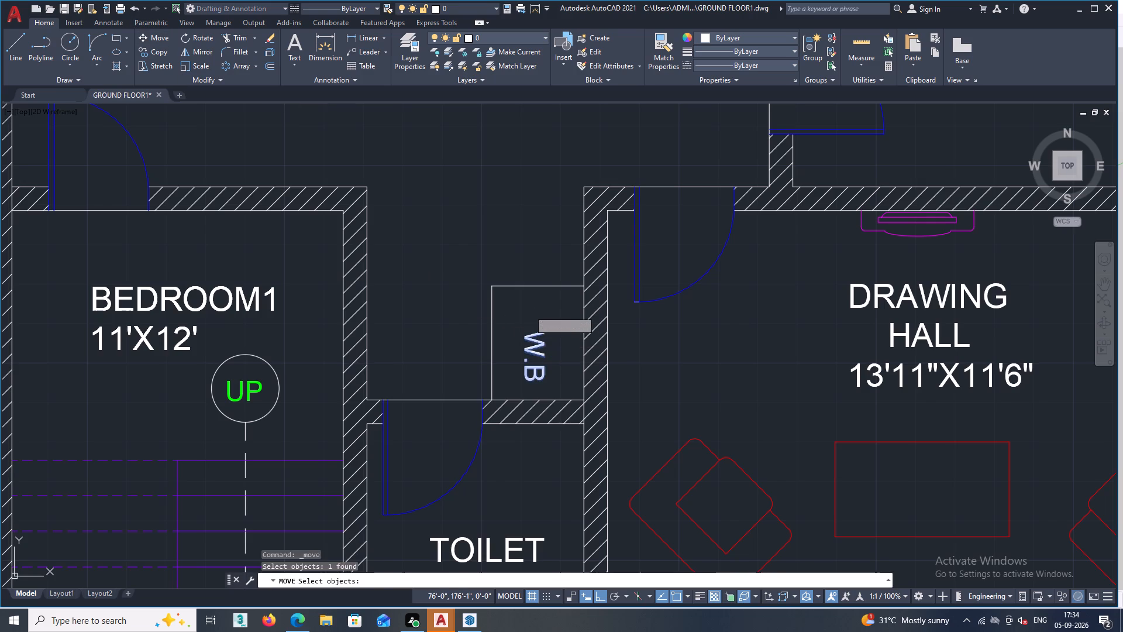
pyautogui.doubleClick(546, 332)
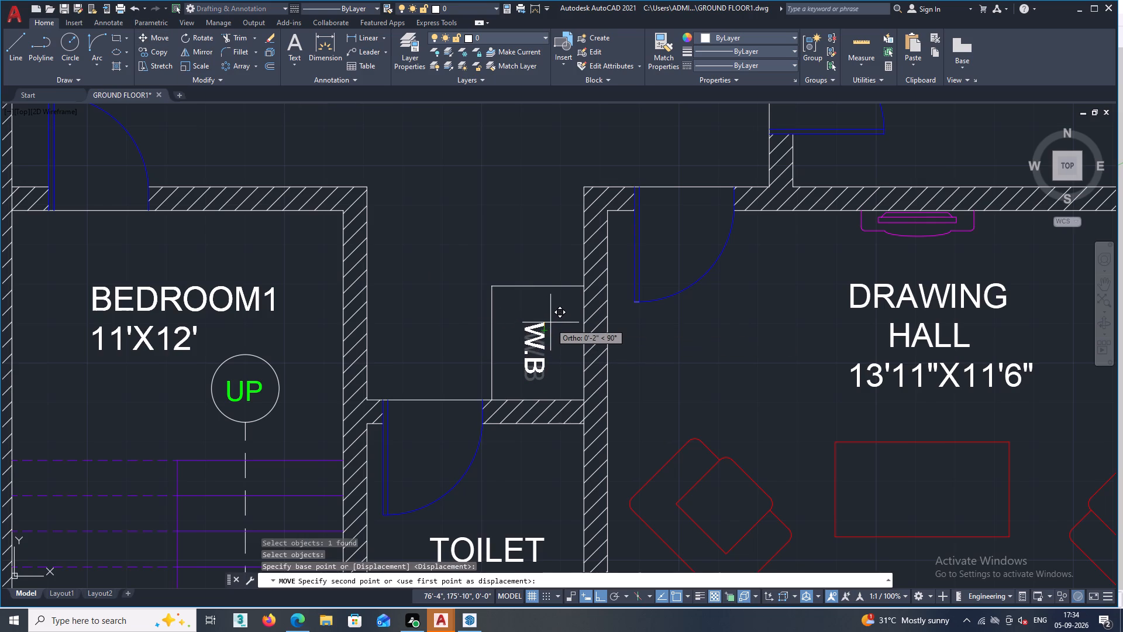
pyautogui.doubleClick(552, 321)
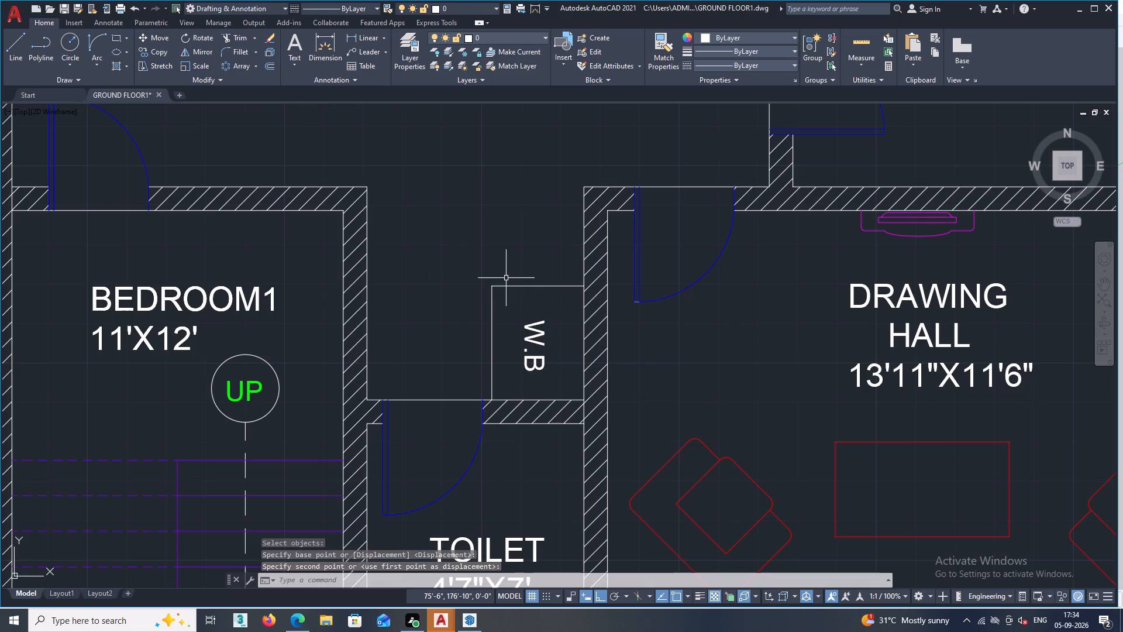
pyautogui.press('Escape')
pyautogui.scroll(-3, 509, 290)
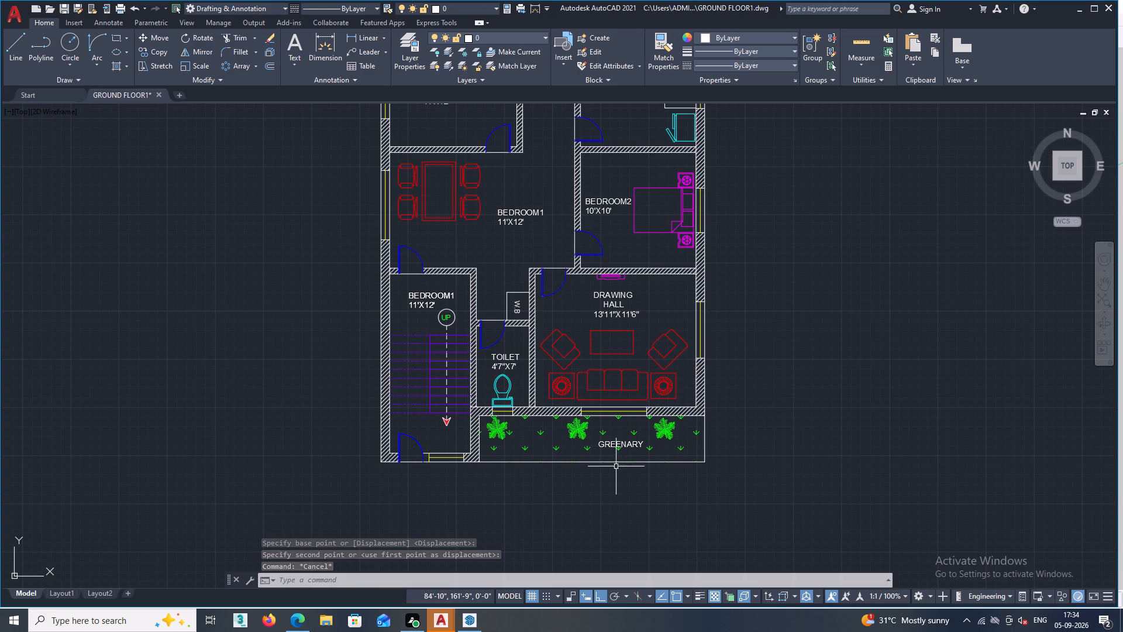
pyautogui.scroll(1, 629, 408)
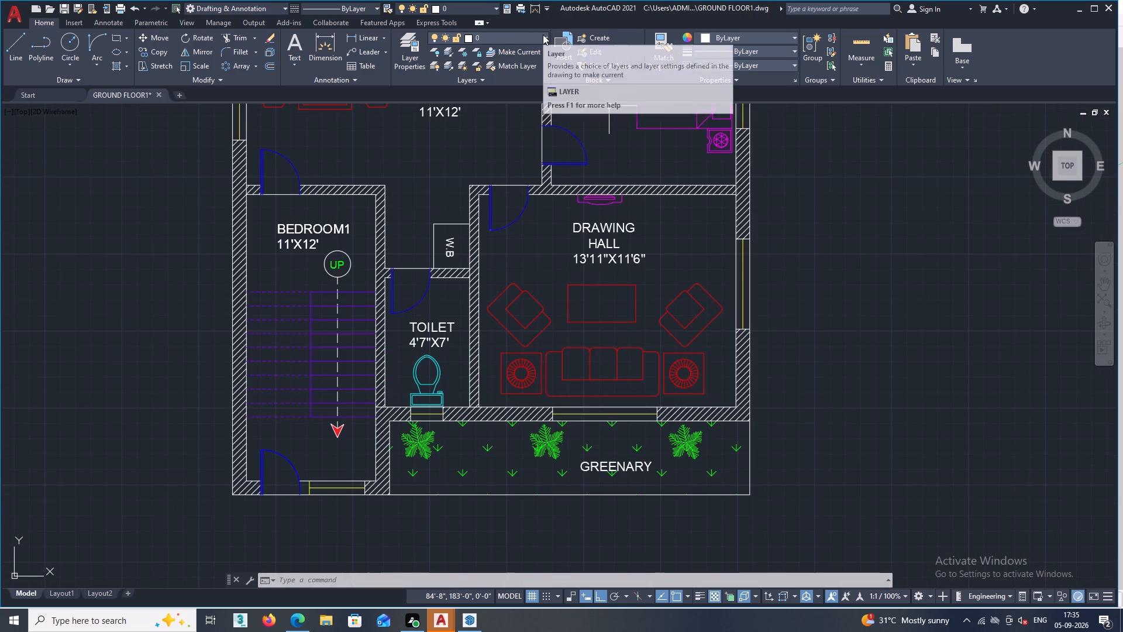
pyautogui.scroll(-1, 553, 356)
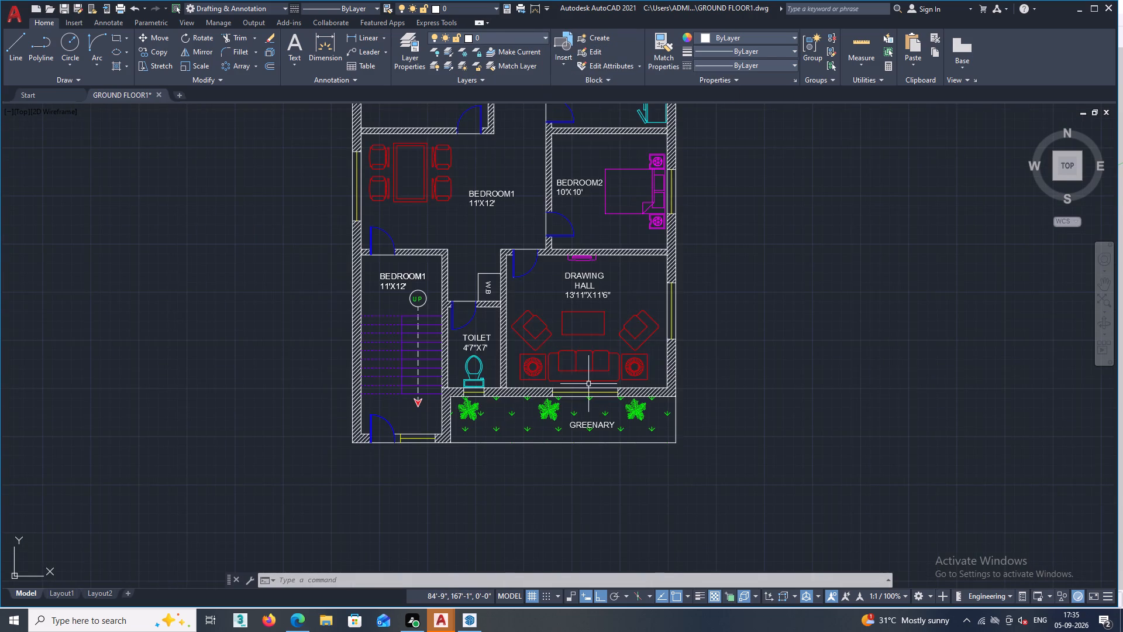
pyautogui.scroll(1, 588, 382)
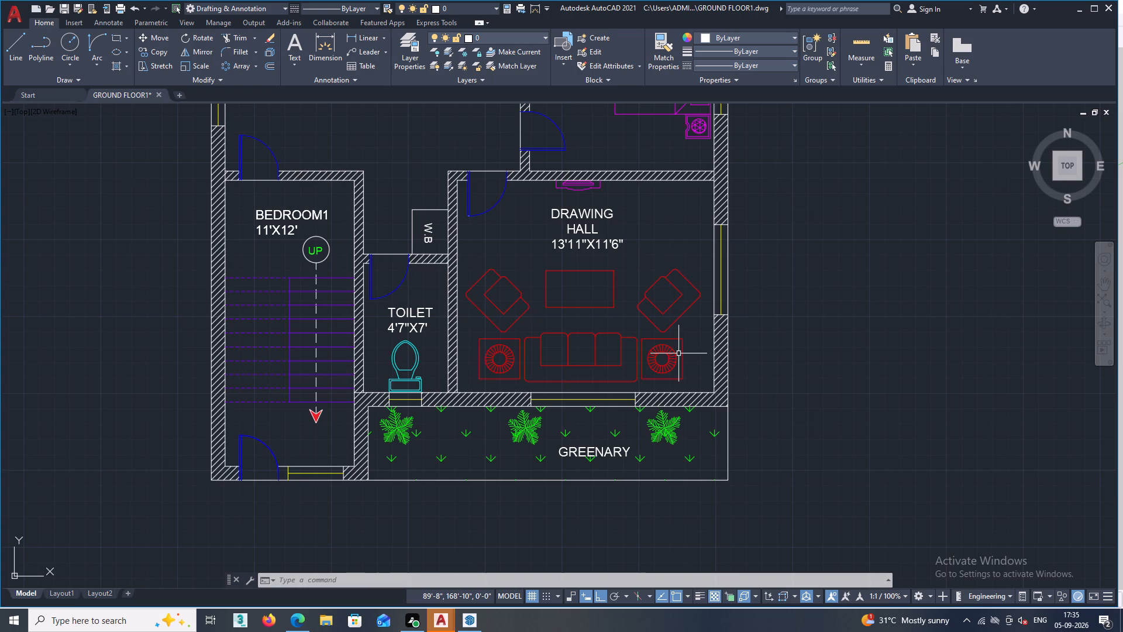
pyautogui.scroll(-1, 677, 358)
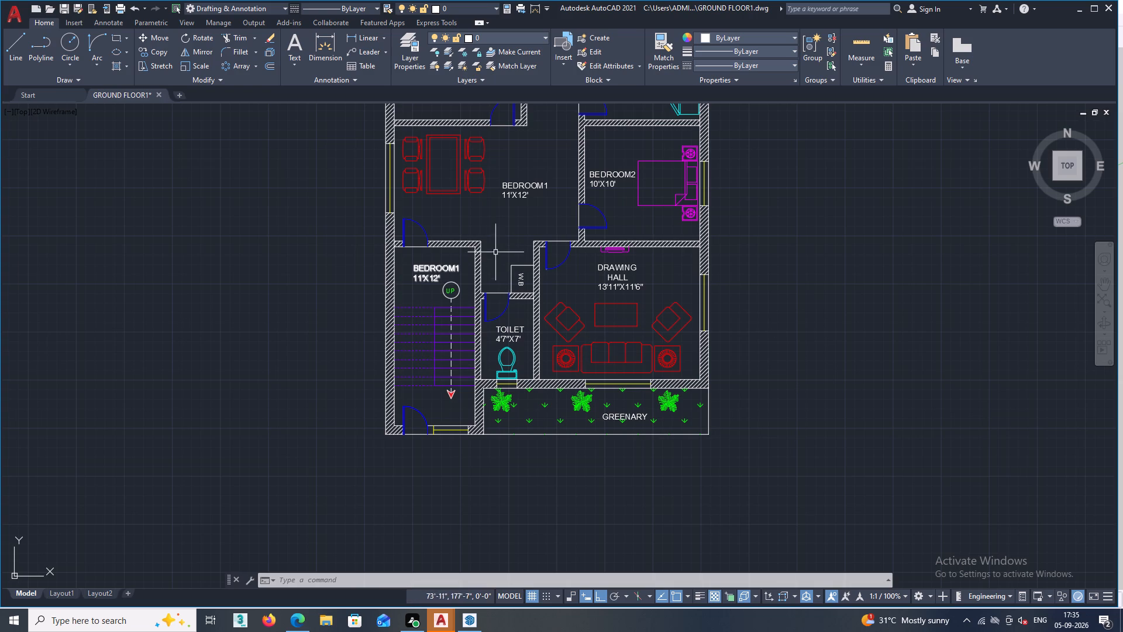
# Delete 12' from the end of the size line in the BEDROOM1 text above the stairs.
pyautogui.moveTo(487, 228); pyautogui.dragTo(504, 281, button='middle')
pyautogui.scroll(1, 466, 345)
pyautogui.tripleClick(452, 315)
pyautogui.doubleClick(436, 311)
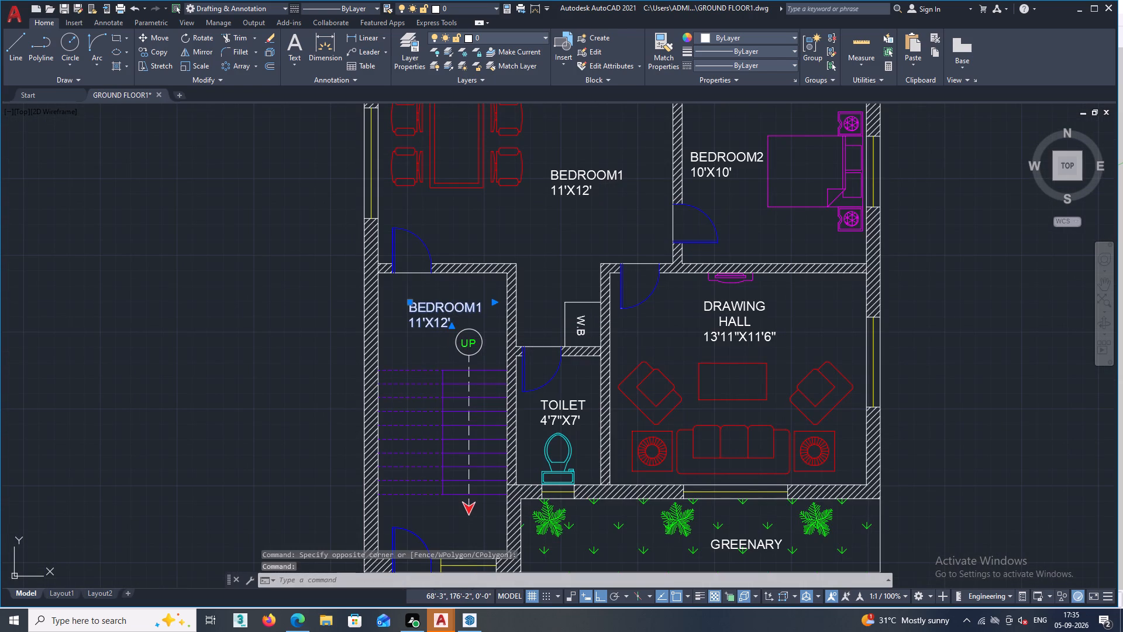
pyautogui.click(452, 323)
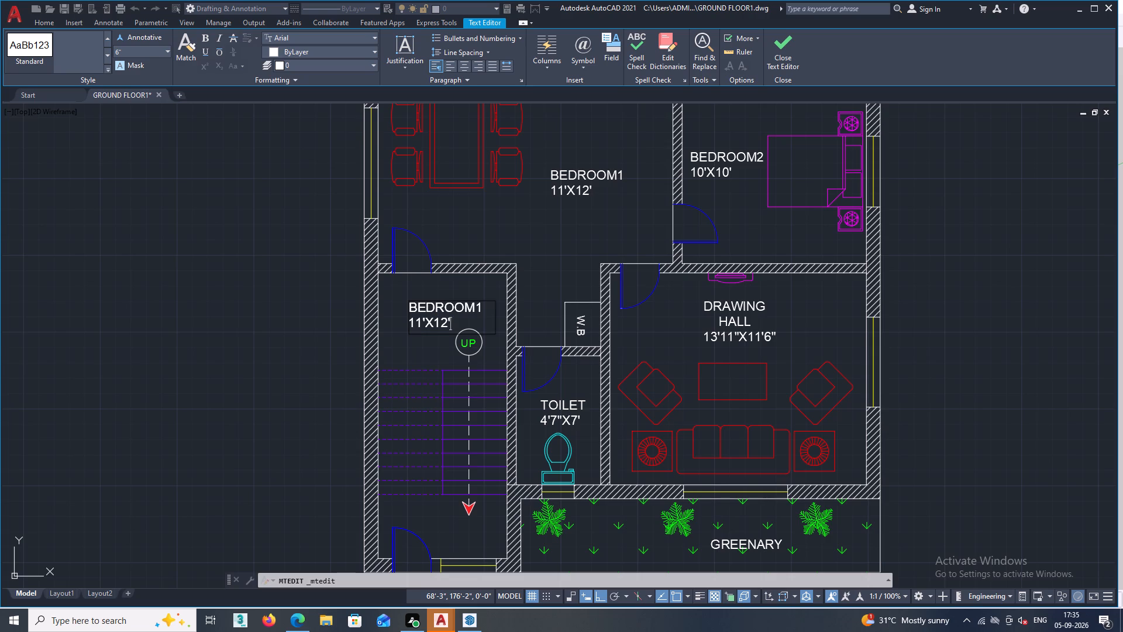
pyautogui.press('BackSpace')
pyautogui.press('BackSpace')
pyautogui.press('BackSpace')
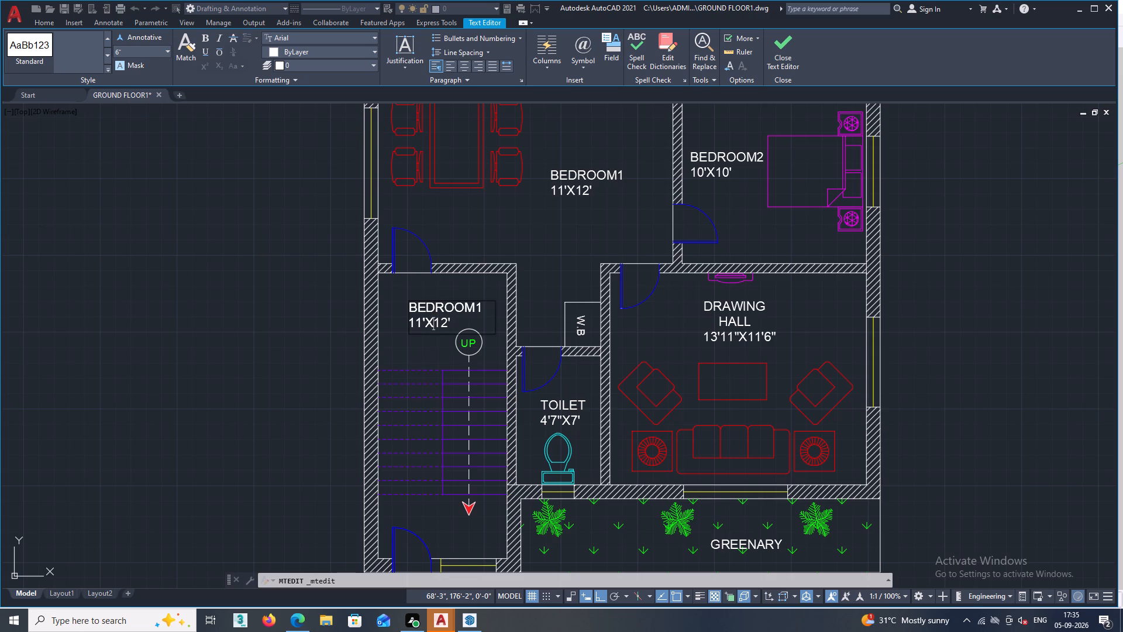
pyautogui.doubleClick(458, 324)
pyautogui.doubleClick(457, 321)
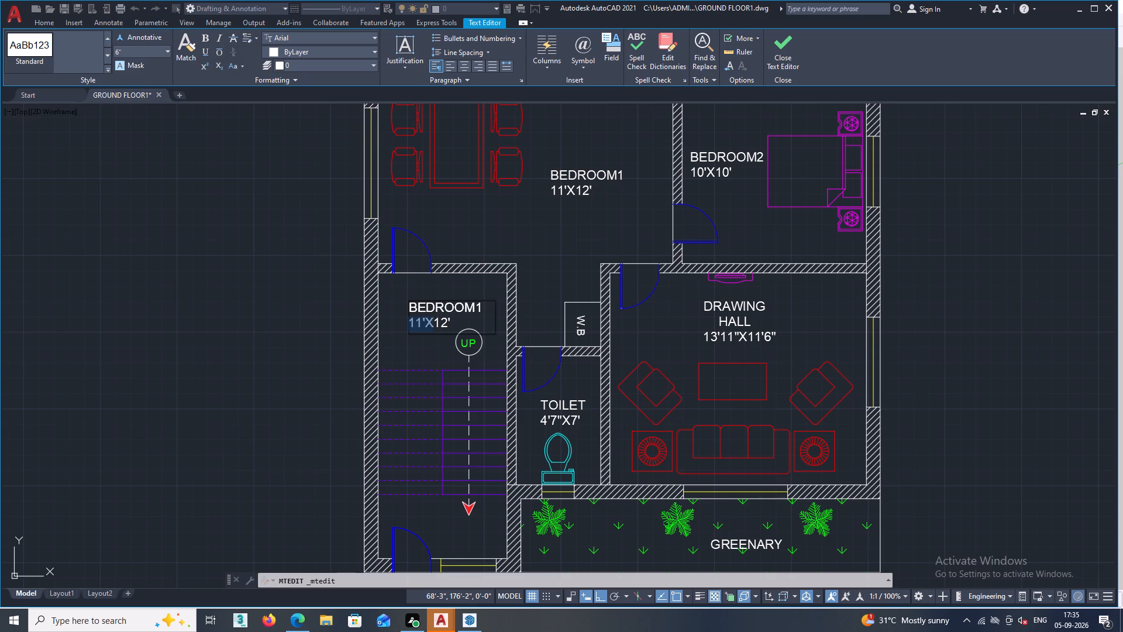
pyautogui.doubleClick(458, 321)
pyautogui.click(478, 314)
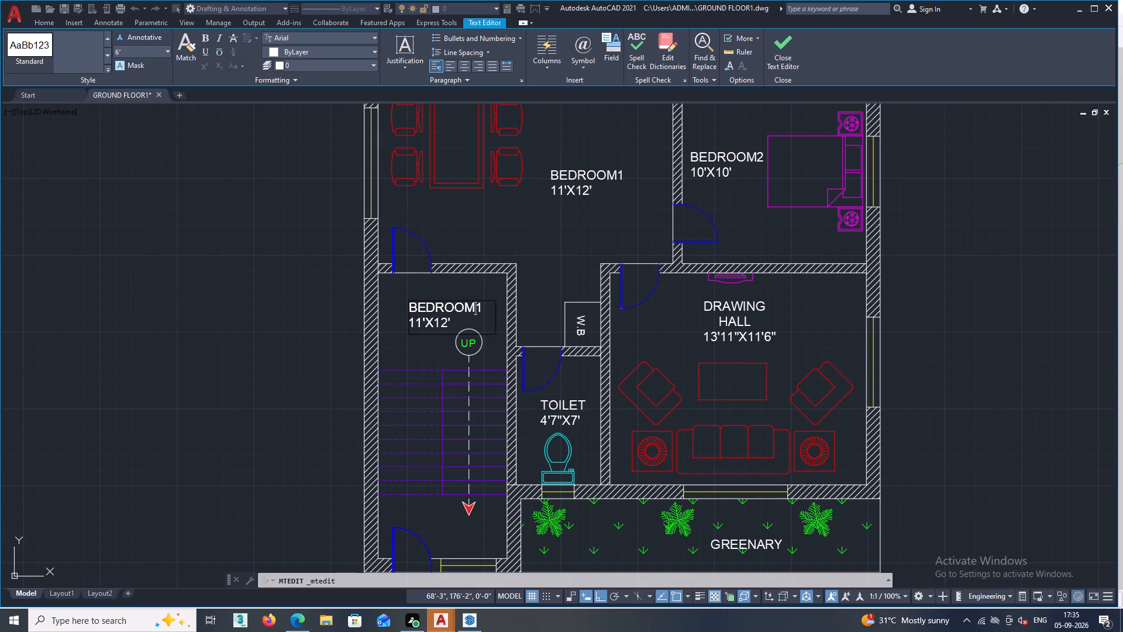
pyautogui.click(482, 307)
pyautogui.moveTo(482, 307); pyautogui.dragTo(404, 333)
pyautogui.click(404, 333)
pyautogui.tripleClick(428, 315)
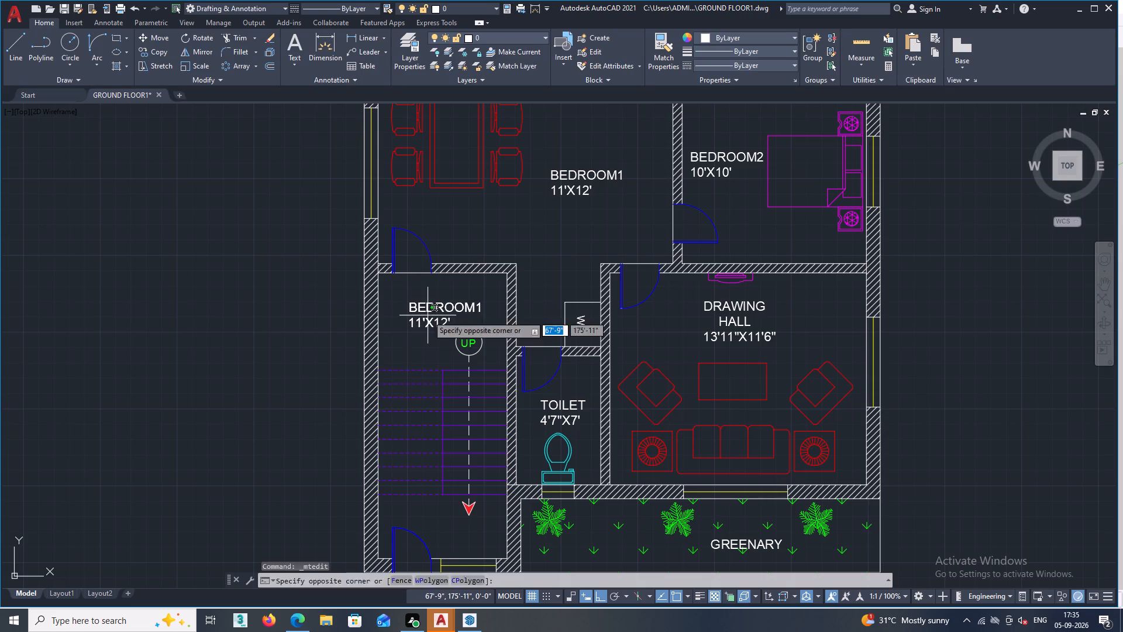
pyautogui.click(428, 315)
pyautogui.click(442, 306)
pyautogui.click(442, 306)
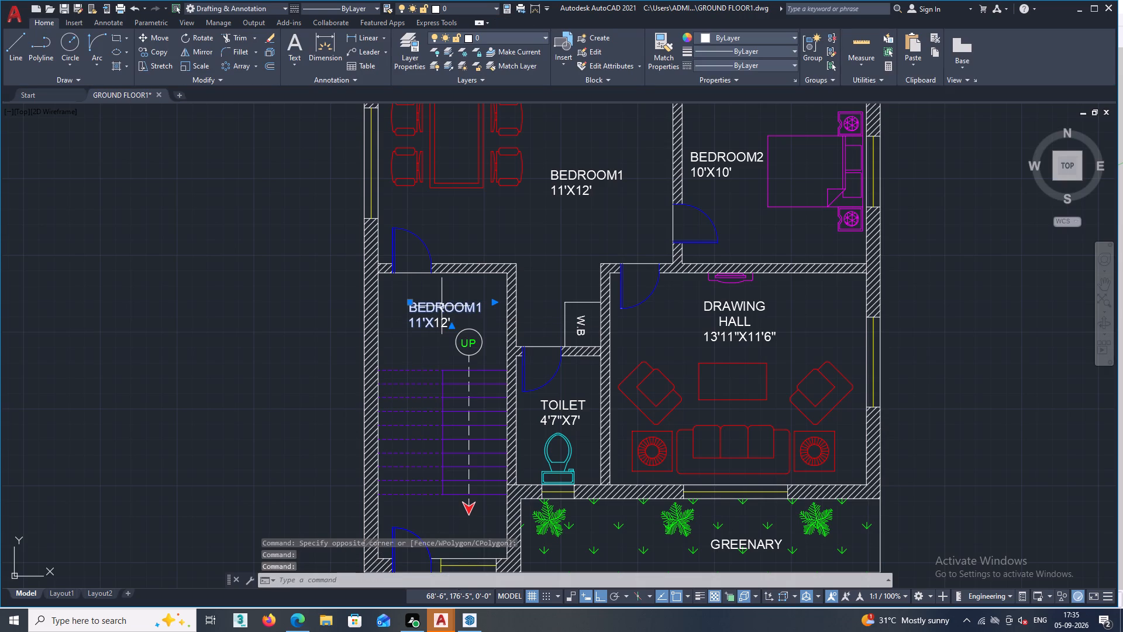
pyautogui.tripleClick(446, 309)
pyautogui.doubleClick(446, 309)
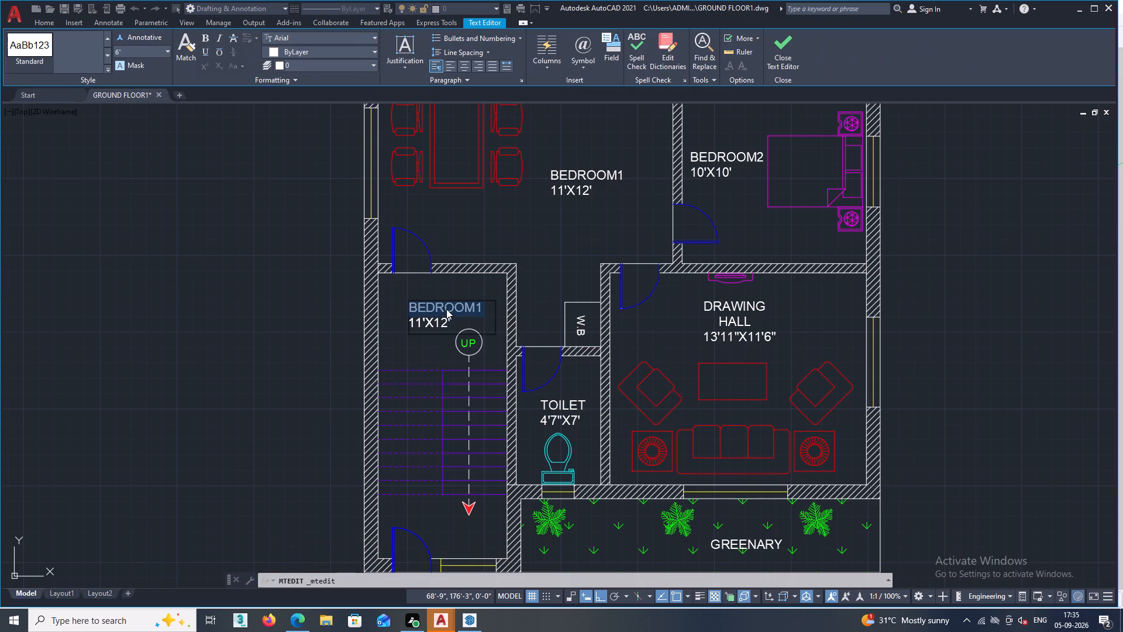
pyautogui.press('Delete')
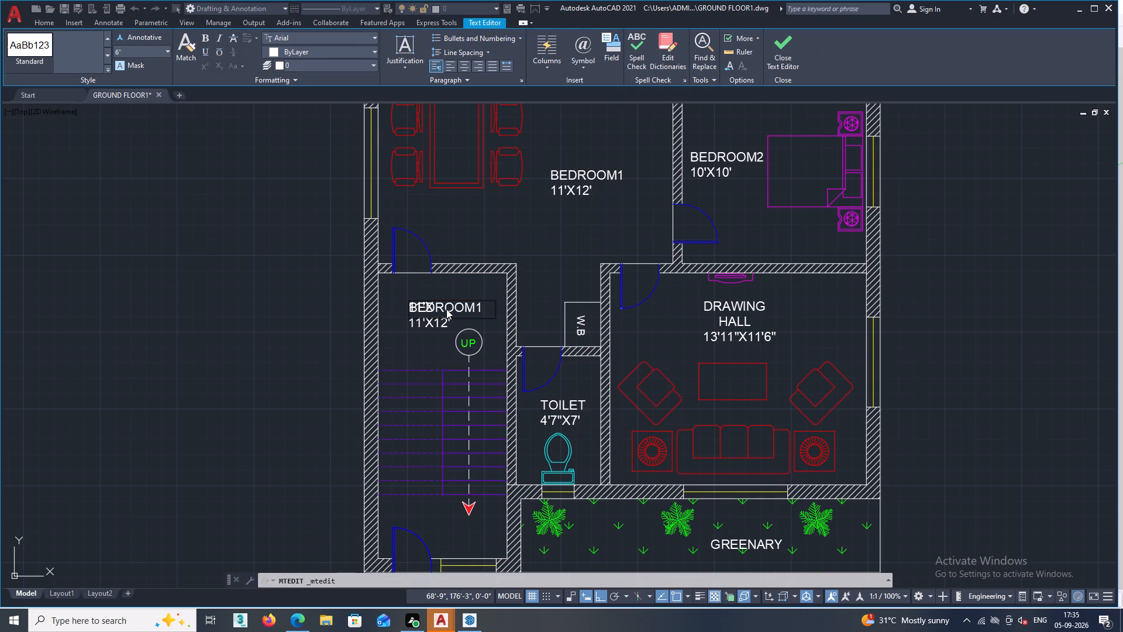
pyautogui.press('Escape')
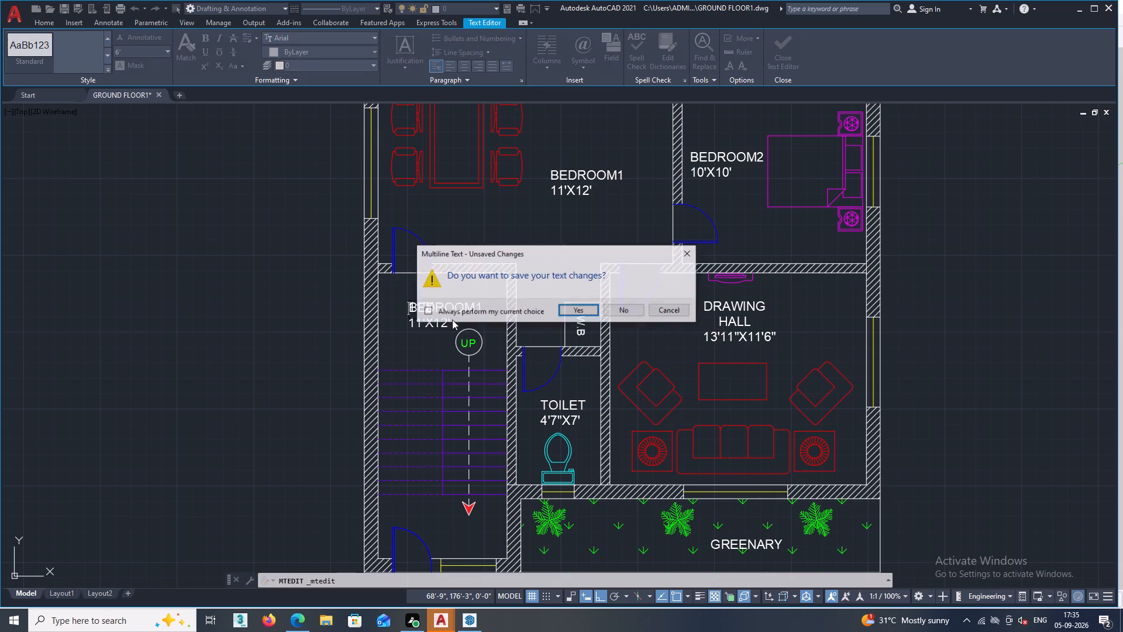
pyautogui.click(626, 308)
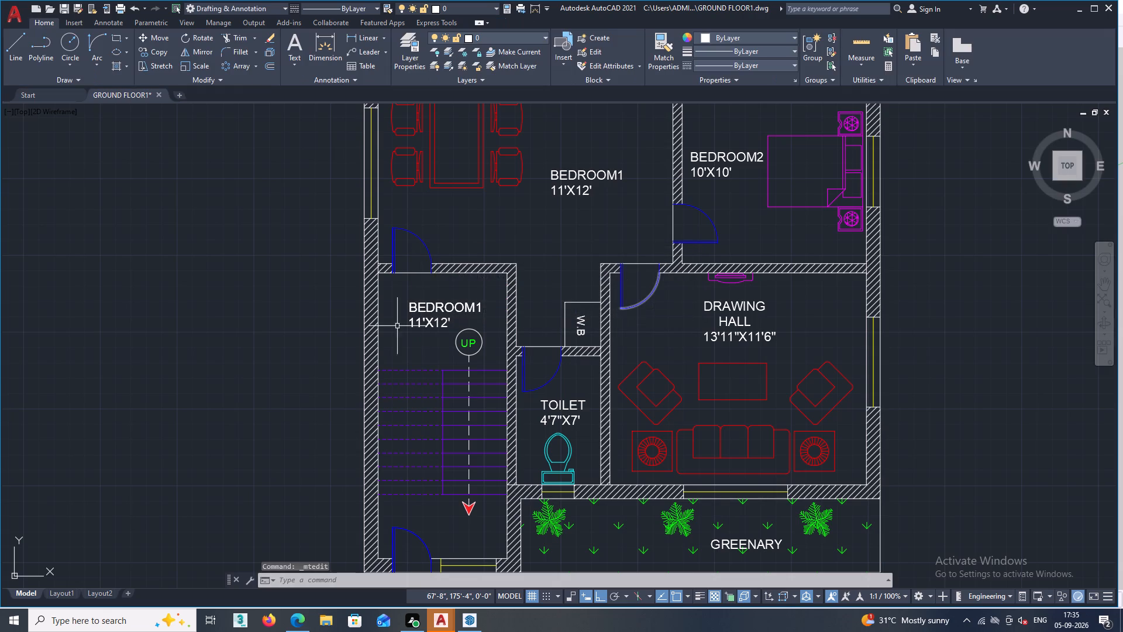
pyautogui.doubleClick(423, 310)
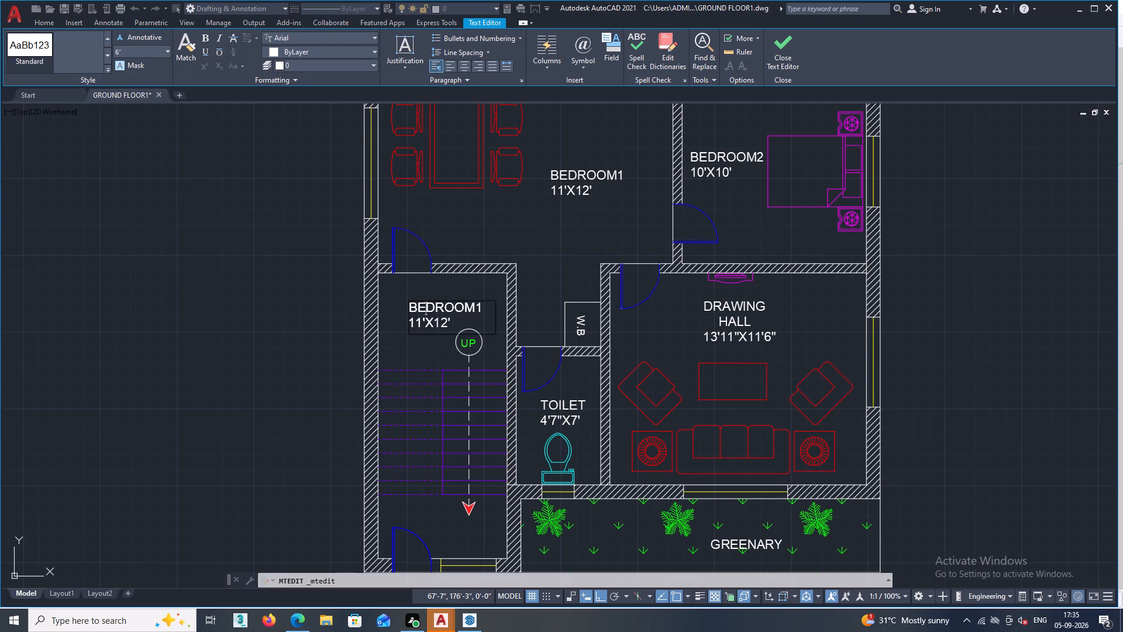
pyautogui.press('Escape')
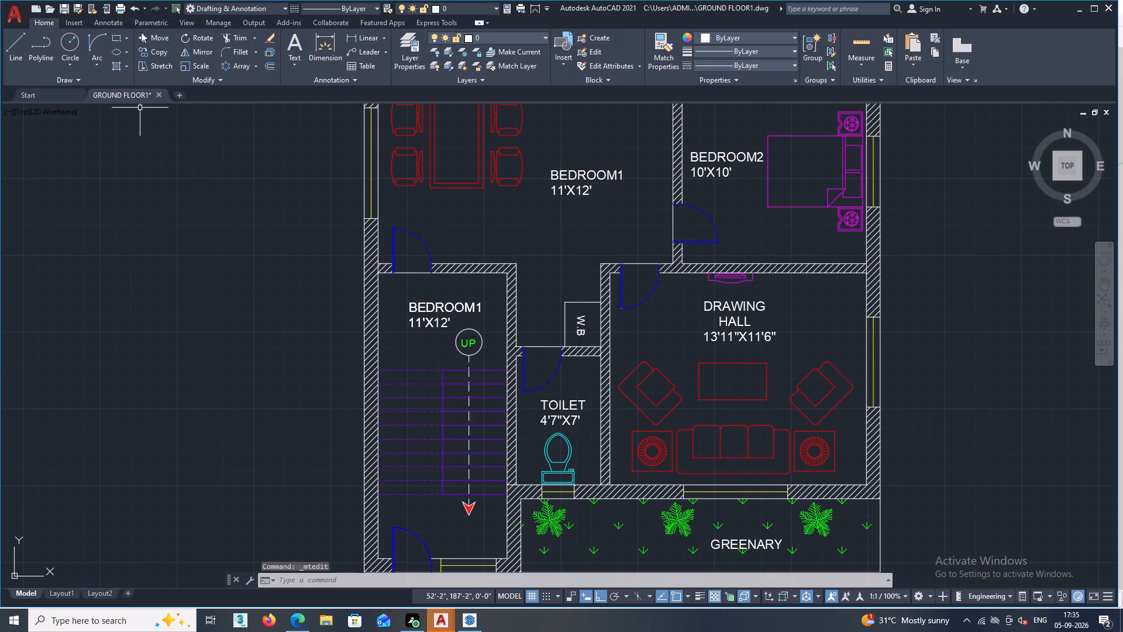
# Move the shortened BEDROOM1 text above the stairs about 10" straight up, off the overlapping duplicate.
pyautogui.click(143, 36)
pyautogui.doubleClick(420, 310)
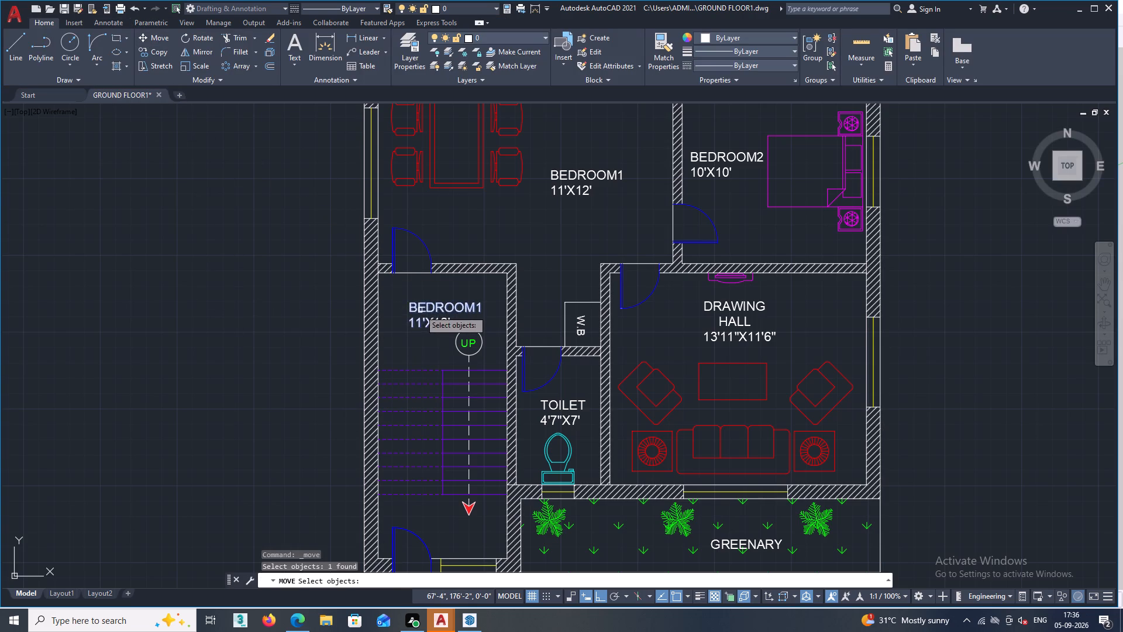
pyautogui.rightClick(268, 283)
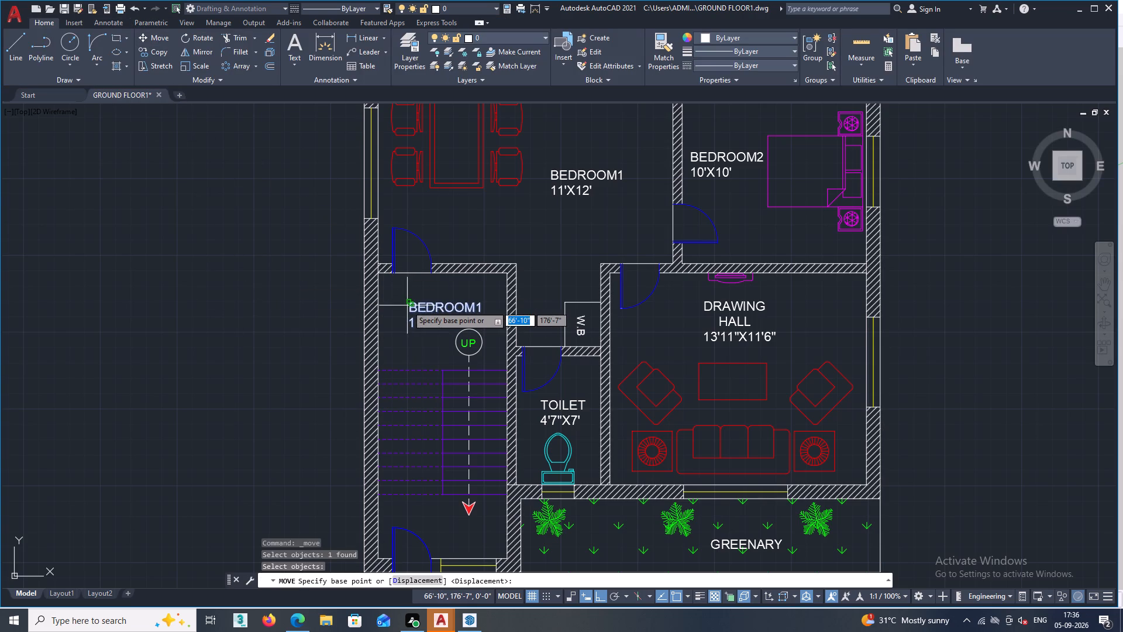
pyautogui.click(409, 304)
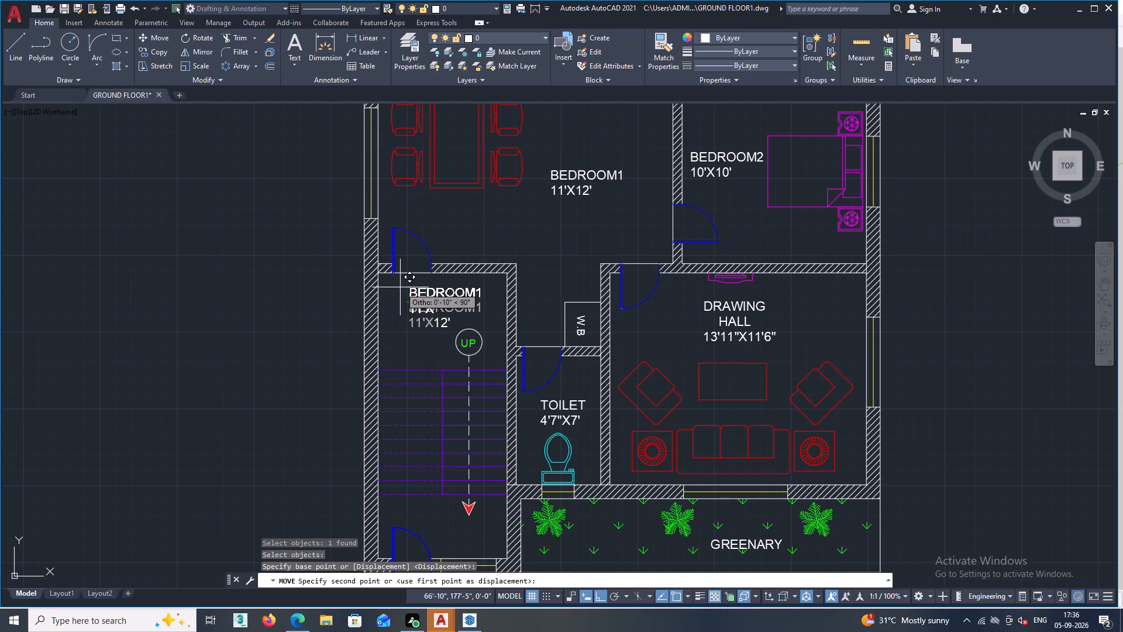
pyautogui.click(400, 287)
pyautogui.press('Escape')
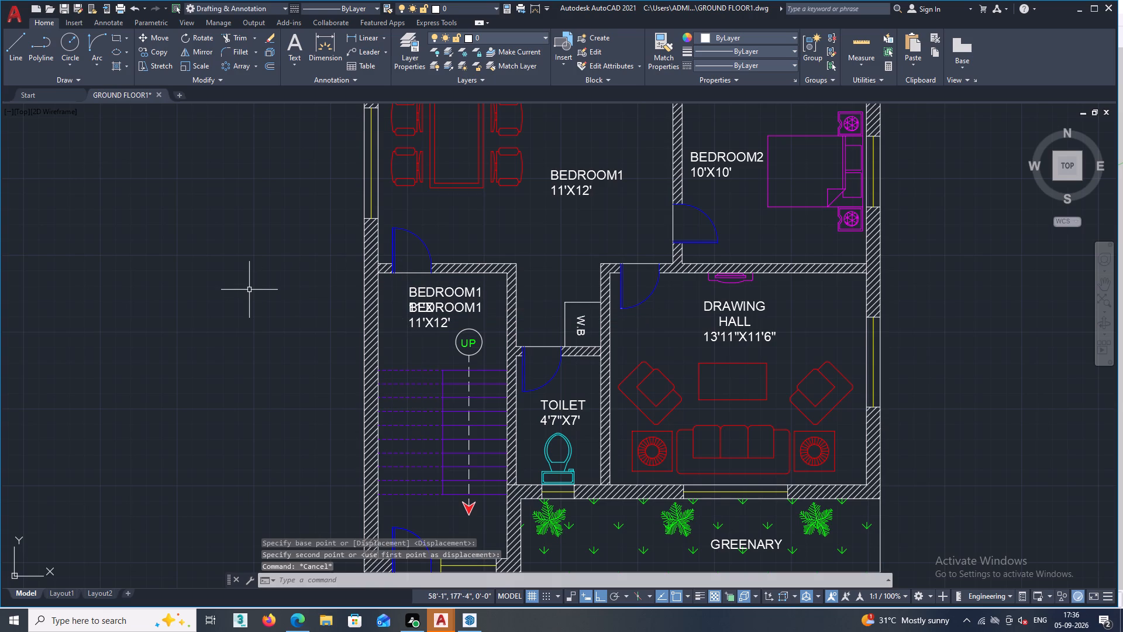
# Delete the duplicate BEDROOM1 11'X12' text above the stairs' UP circle.
pyautogui.click(441, 310)
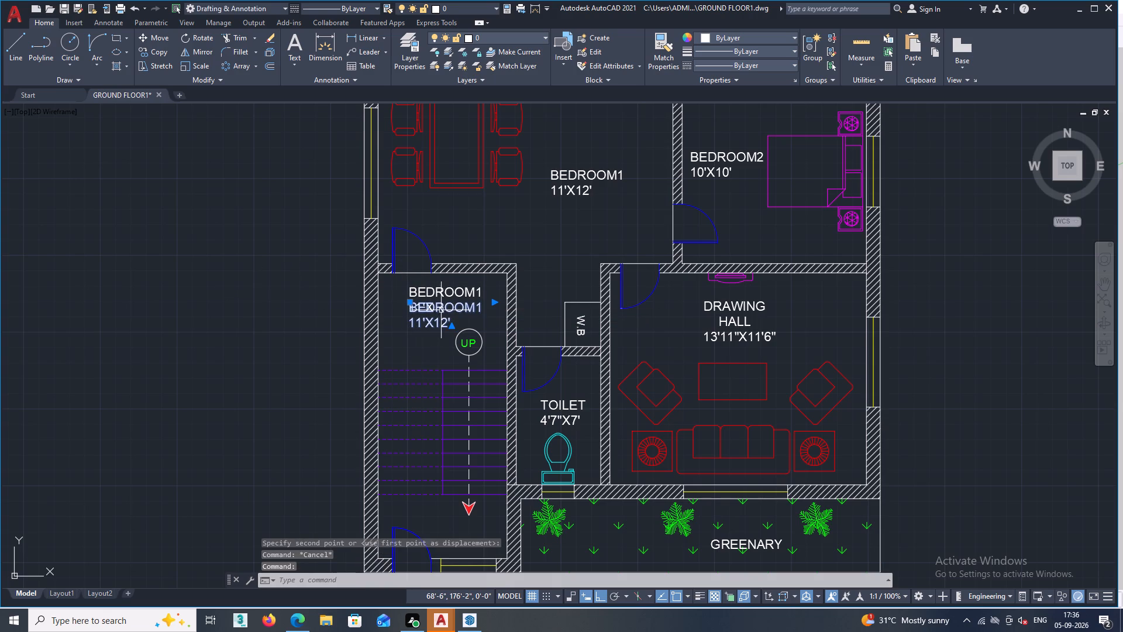
pyautogui.press('Delete')
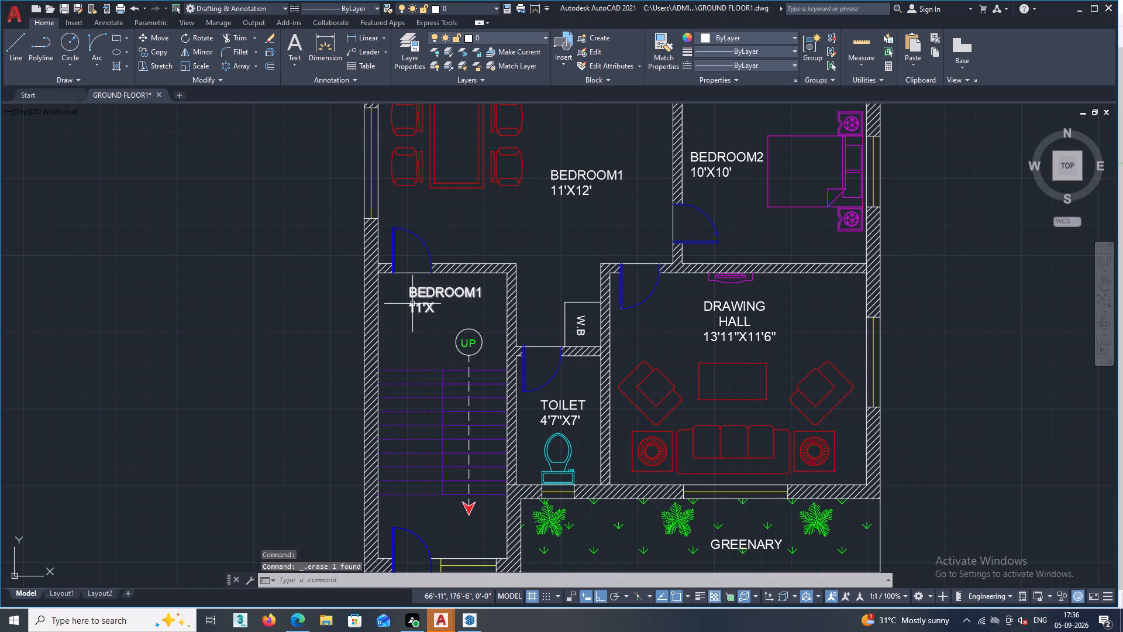
# Replace the BEDROOM1 11'X text above the stairs' UP circle with STAIR and, on a second line, 7'X14'2".
pyautogui.click(423, 309)
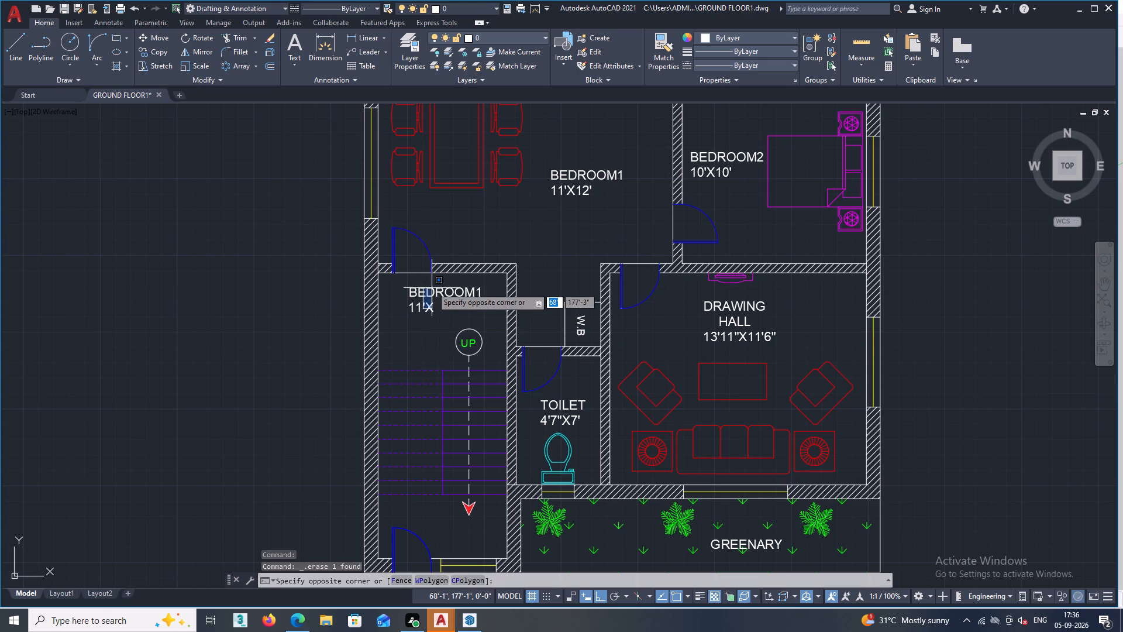
pyautogui.doubleClick(432, 294)
pyautogui.click(428, 307)
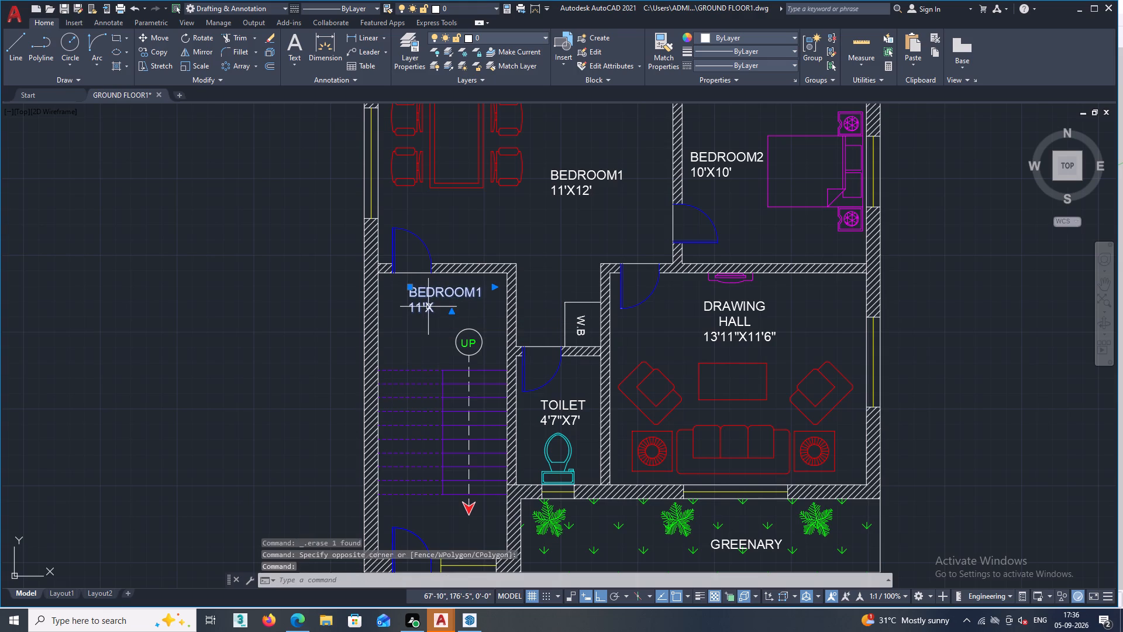
pyautogui.click(433, 309)
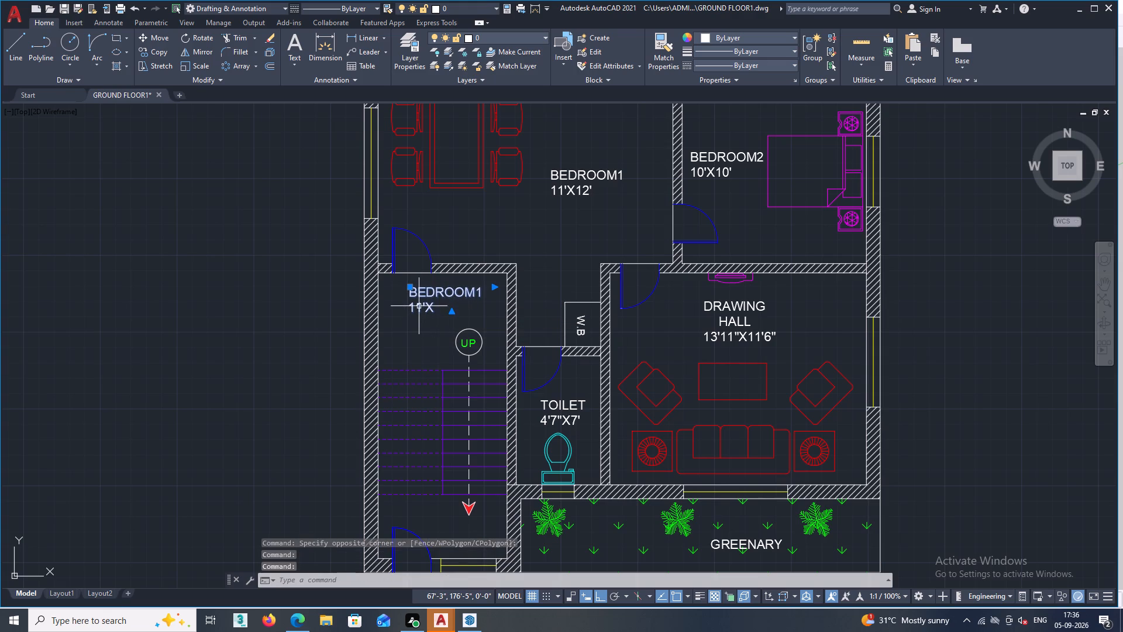
pyautogui.doubleClick(419, 306)
pyautogui.click(433, 313)
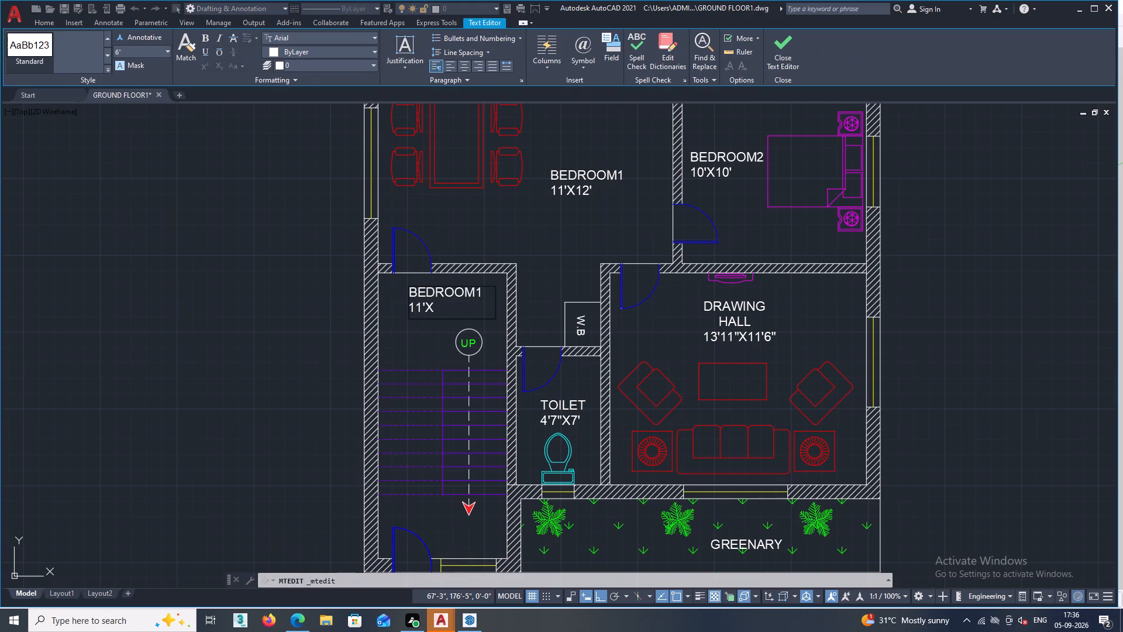
pyautogui.press('BackSpace')
pyautogui.press('BackSpace')
pyautogui.press('BackSpace')
pyautogui.press('BackSpace')
pyautogui.press('BackSpace')
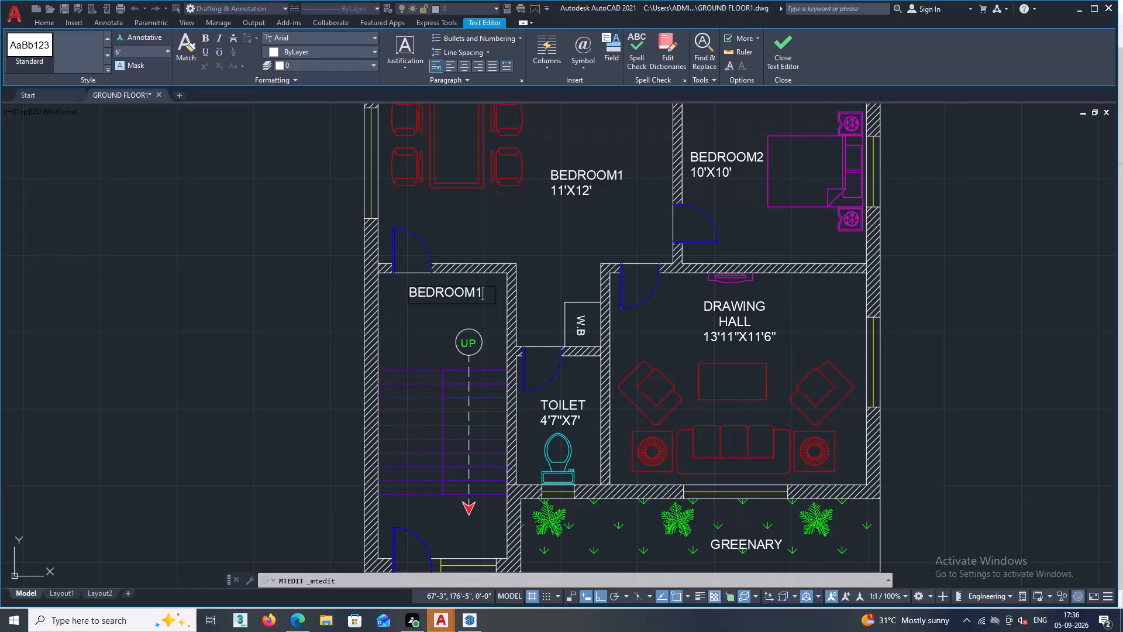
pyautogui.press('BackSpace')
pyautogui.press('BackSpace')
pyautogui.press('BackSpace')
pyautogui.press('BackSpace')
pyautogui.press('BackSpace')
pyautogui.press('BackSpace')
pyautogui.press('BackSpace')
pyautogui.press('BackSpace')
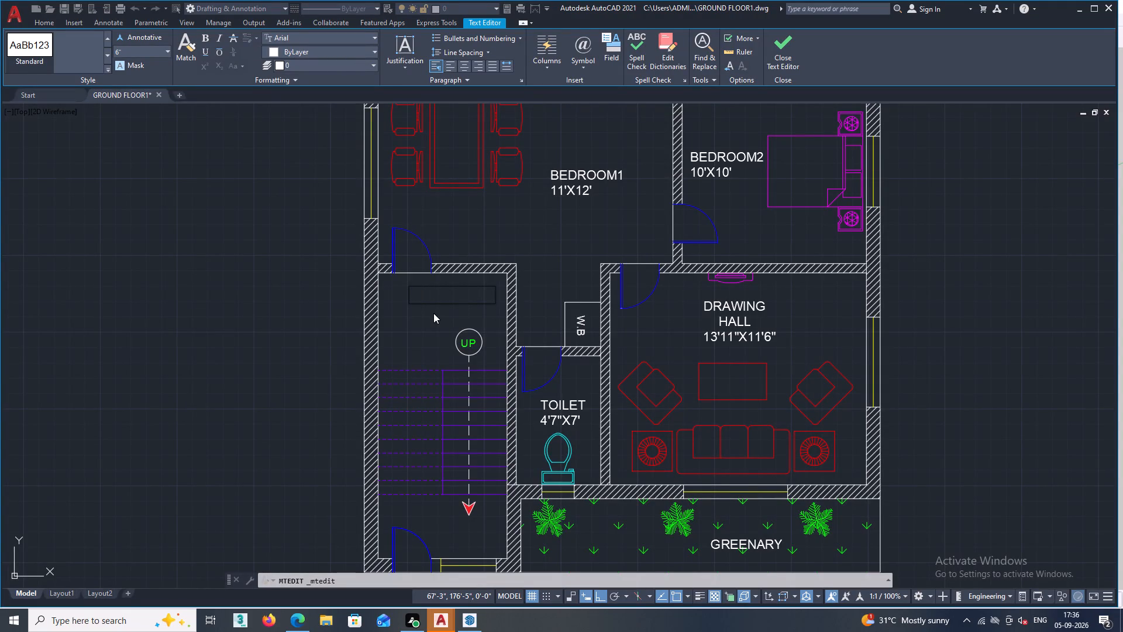
pyautogui.write('STAI')
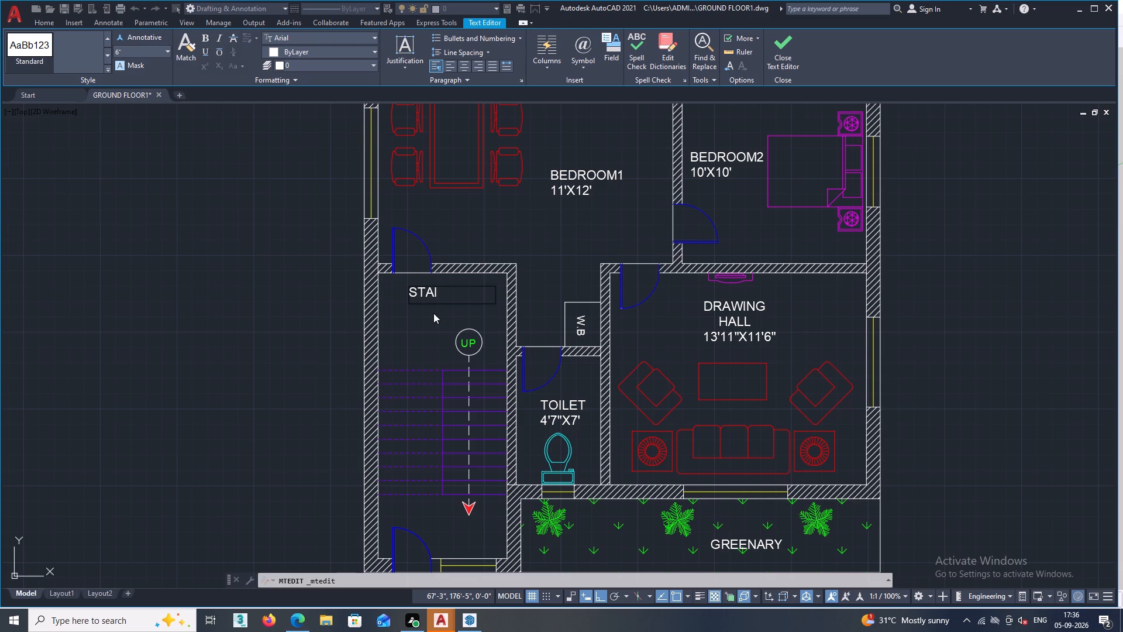
pyautogui.press('r')
pyautogui.press('Return')
pyautogui.press('7')
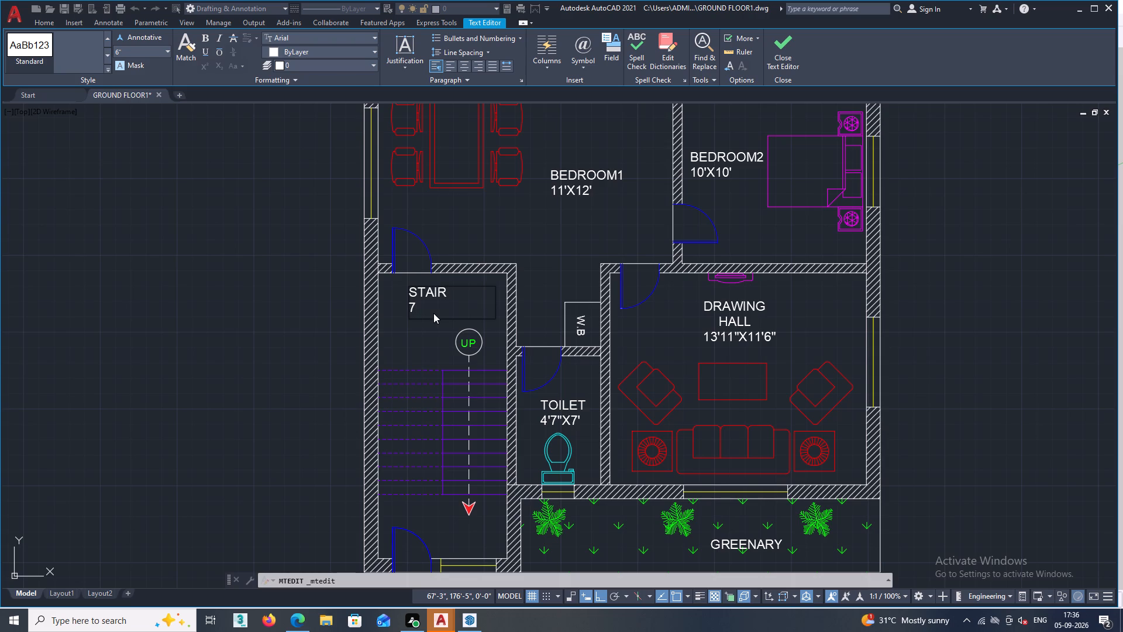
pyautogui.press("'")
pyautogui.write('X1')
pyautogui.press('4')
pyautogui.press("'")
pyautogui.press('2')
pyautogui.hotkey('shift', '"')
pyautogui.doubleClick(322, 305)
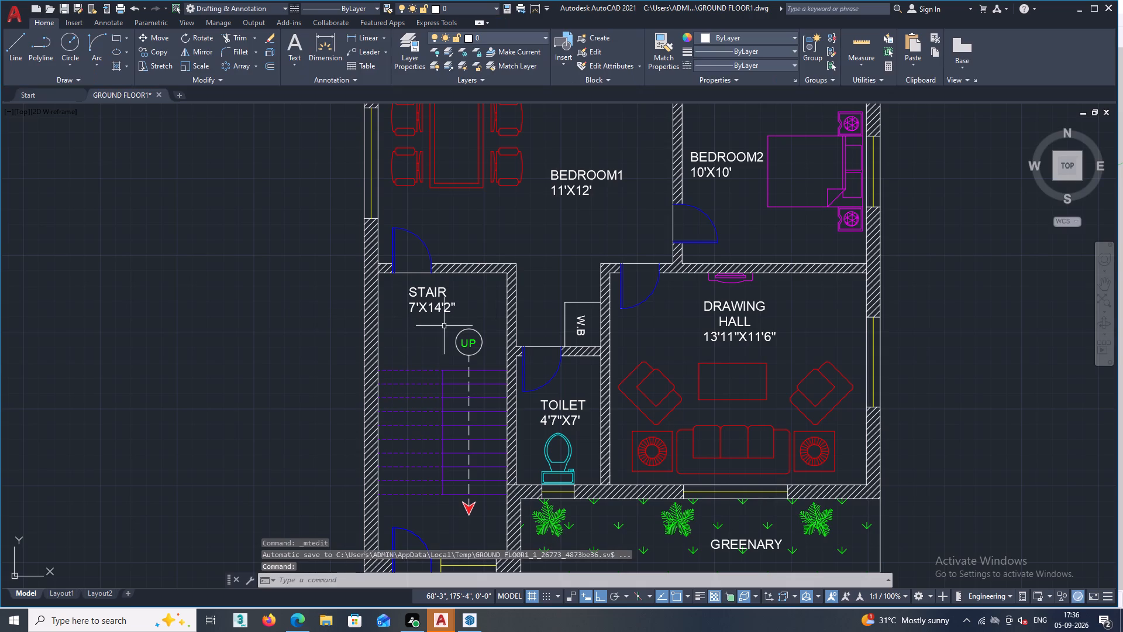
# Move the STAIR 7'X14'2" text about 9" diagonally down and right, with Ortho off, toward the UP circle.
pyautogui.scroll(1, 418, 315)
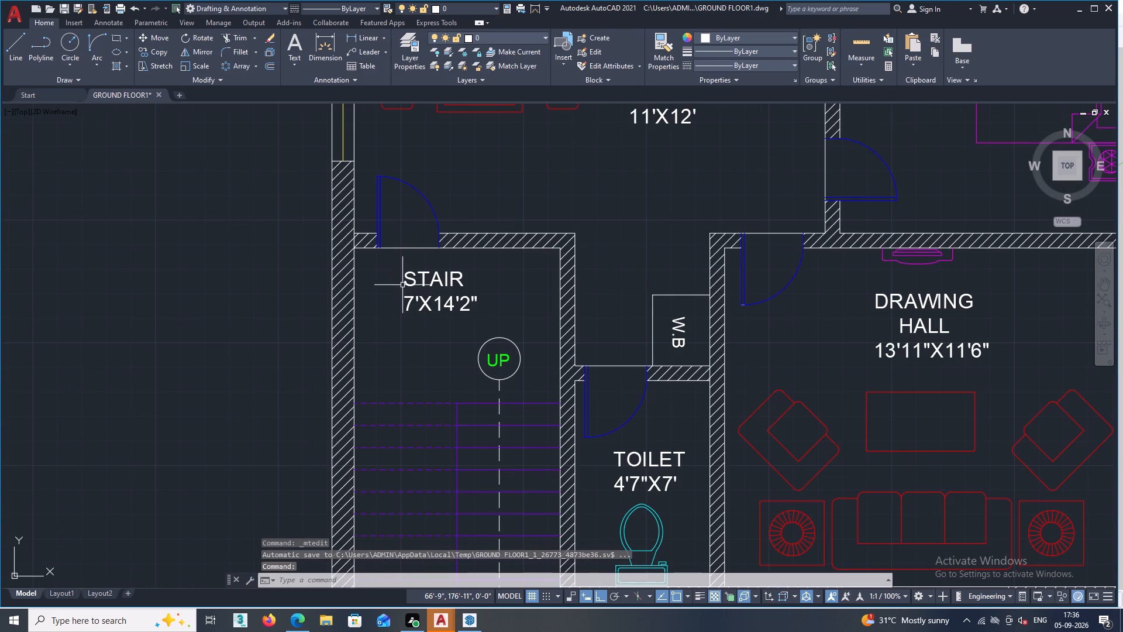
pyautogui.doubleClick(147, 35)
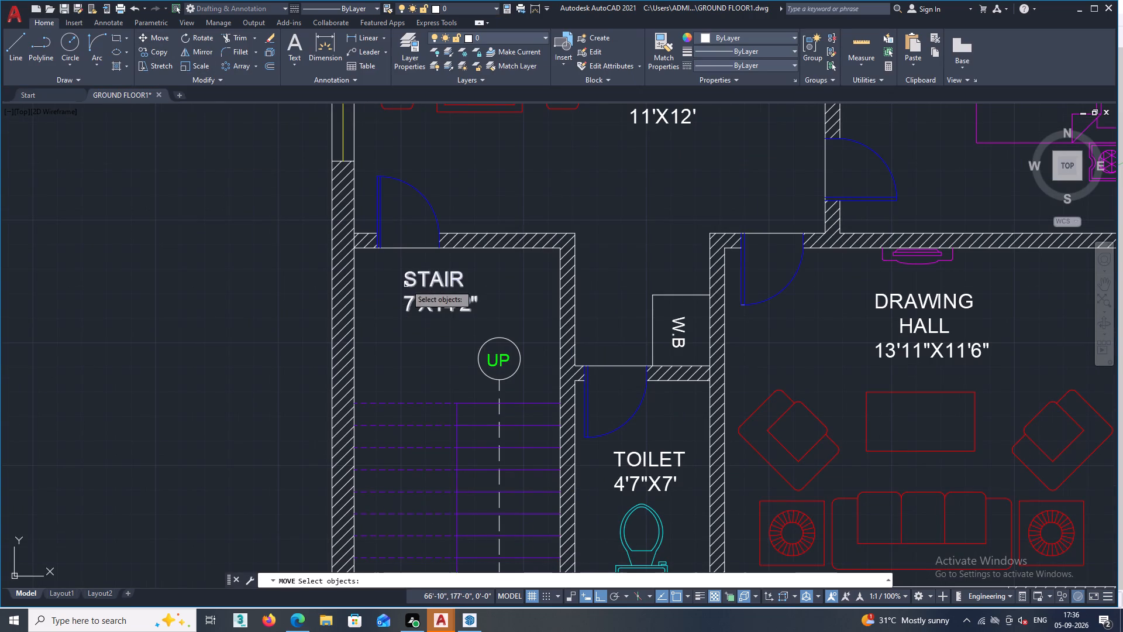
pyautogui.doubleClick(406, 284)
pyautogui.rightClick(227, 256)
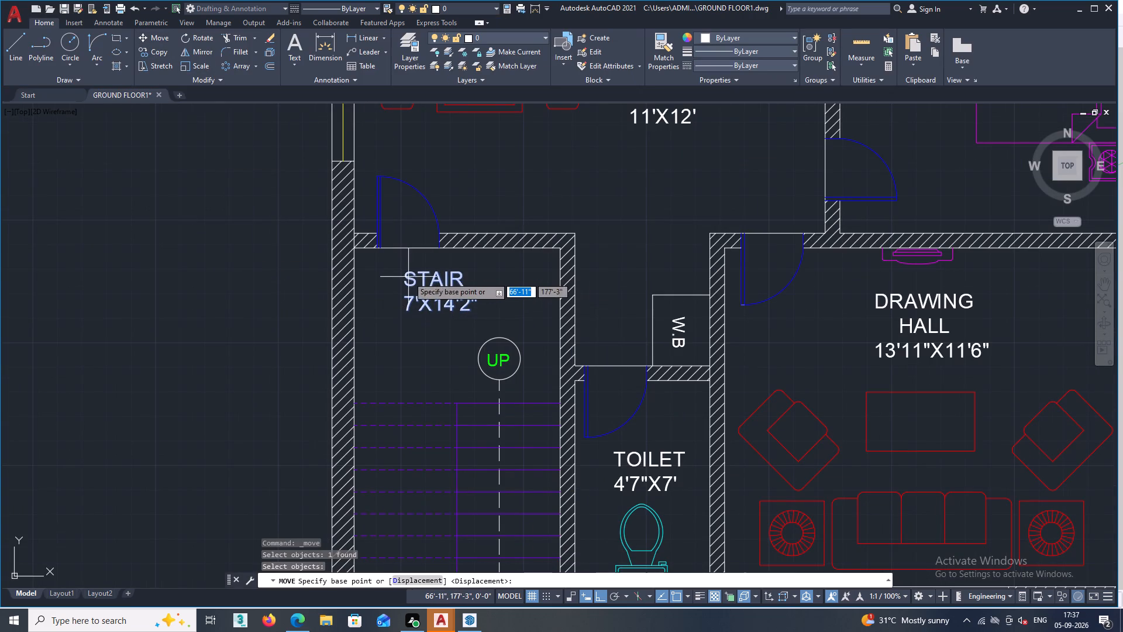
pyautogui.click(404, 273)
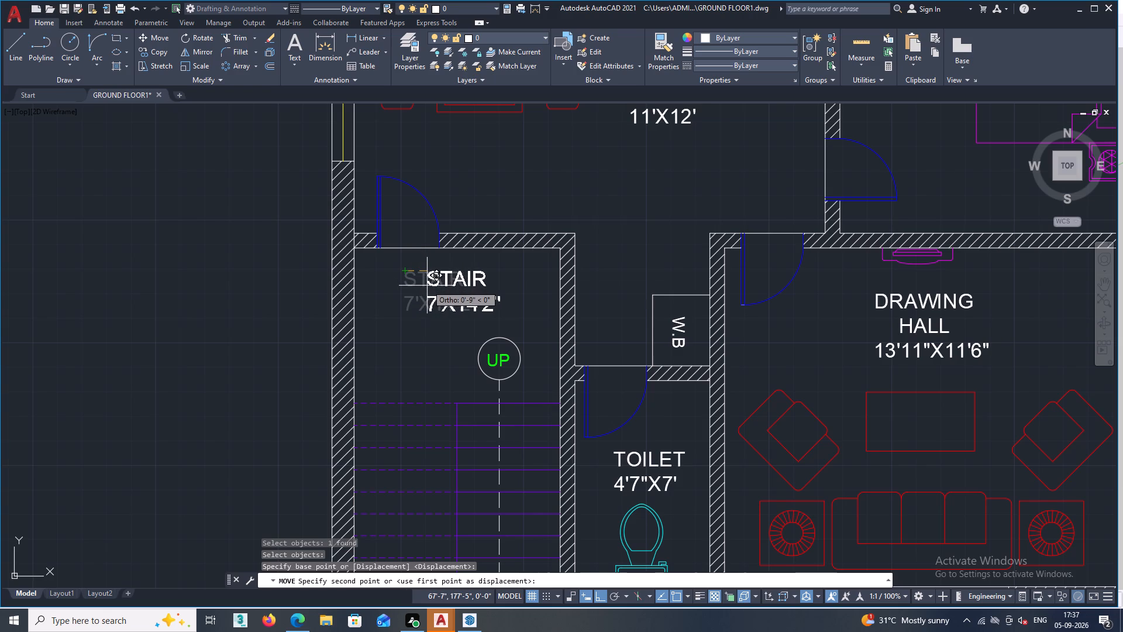
pyautogui.press('F8')
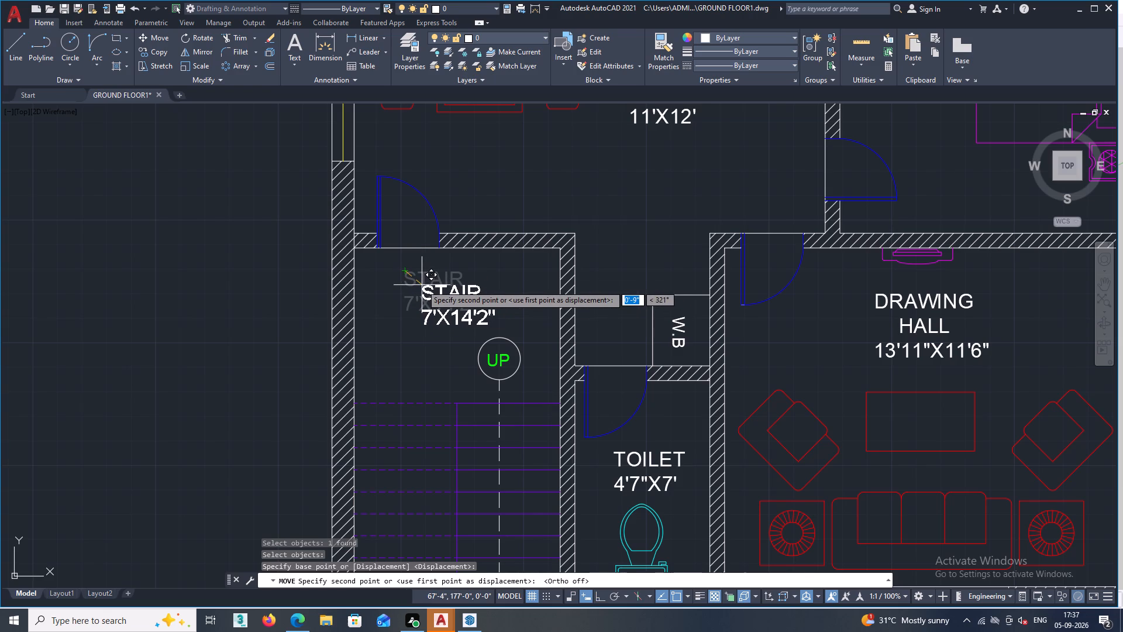
pyautogui.doubleClick(420, 285)
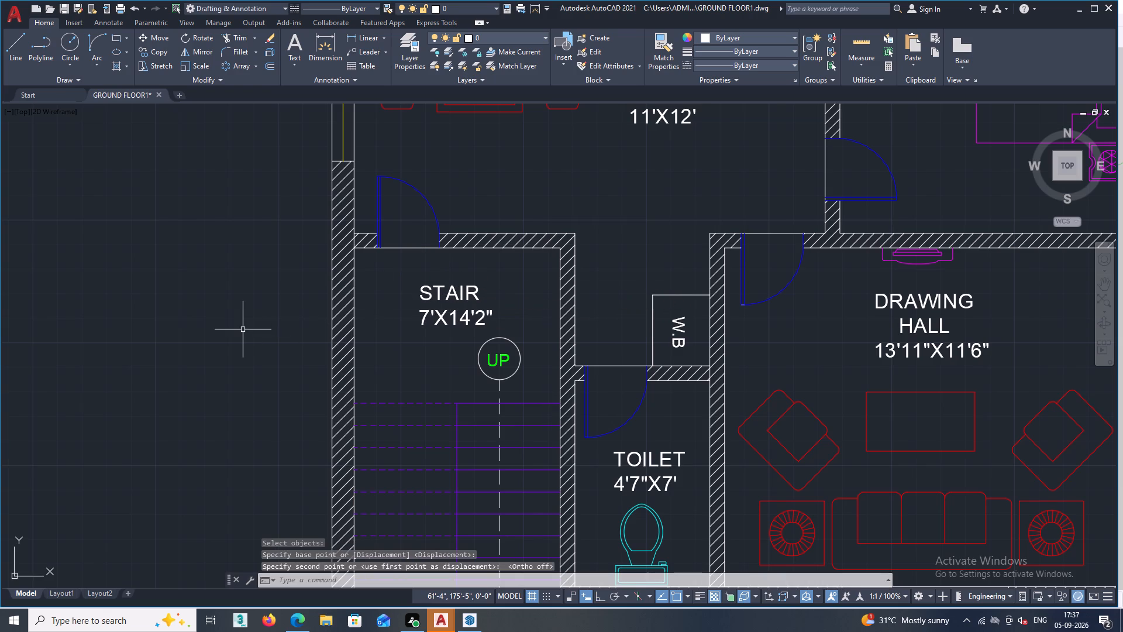
pyautogui.press('Escape')
# Replace the BEDROOM1 11'X12' text beside the dining table with LIVING HLL and, on a second line, 15'11"X10'.
pyautogui.scroll(-1, 243, 327)
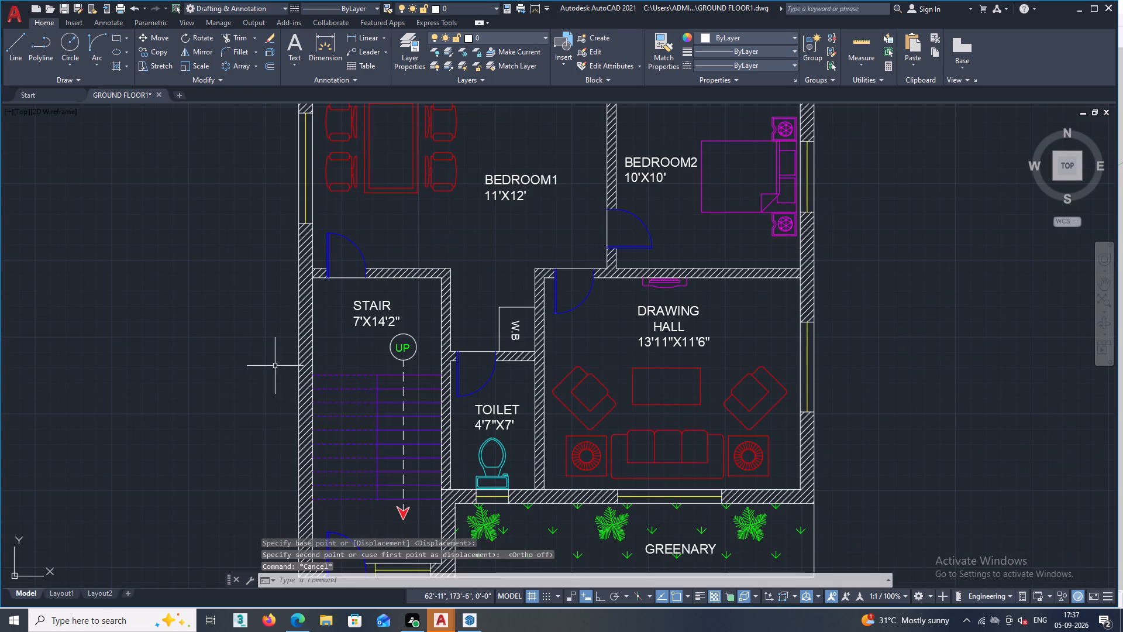
pyautogui.scroll(-2, 292, 367)
pyautogui.scroll(1, 359, 468)
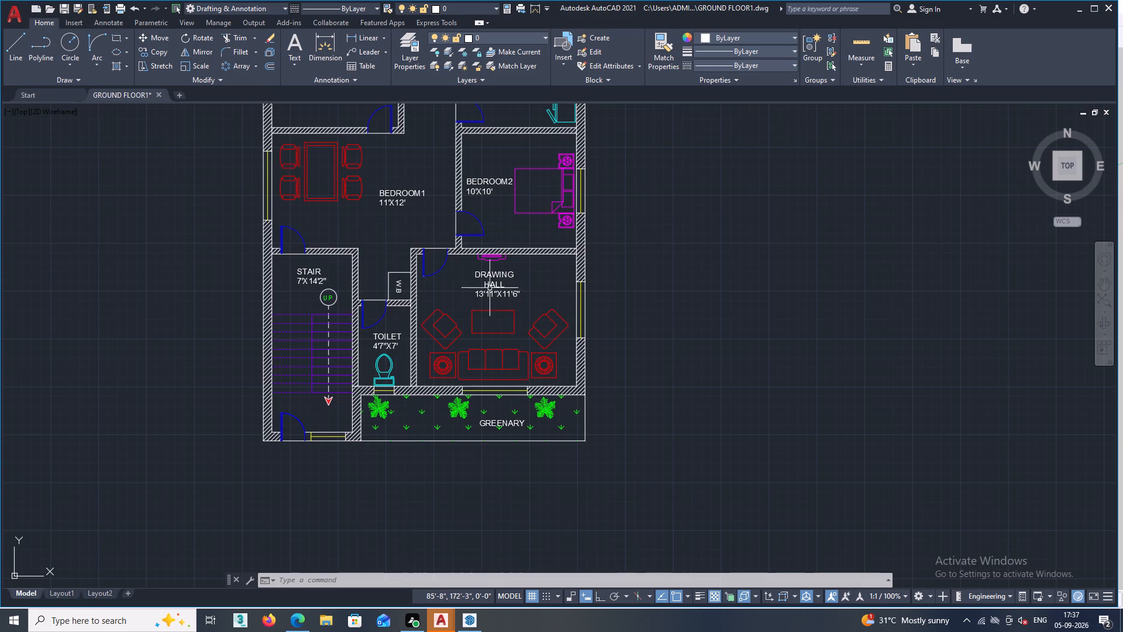
pyautogui.scroll(-1, 481, 220)
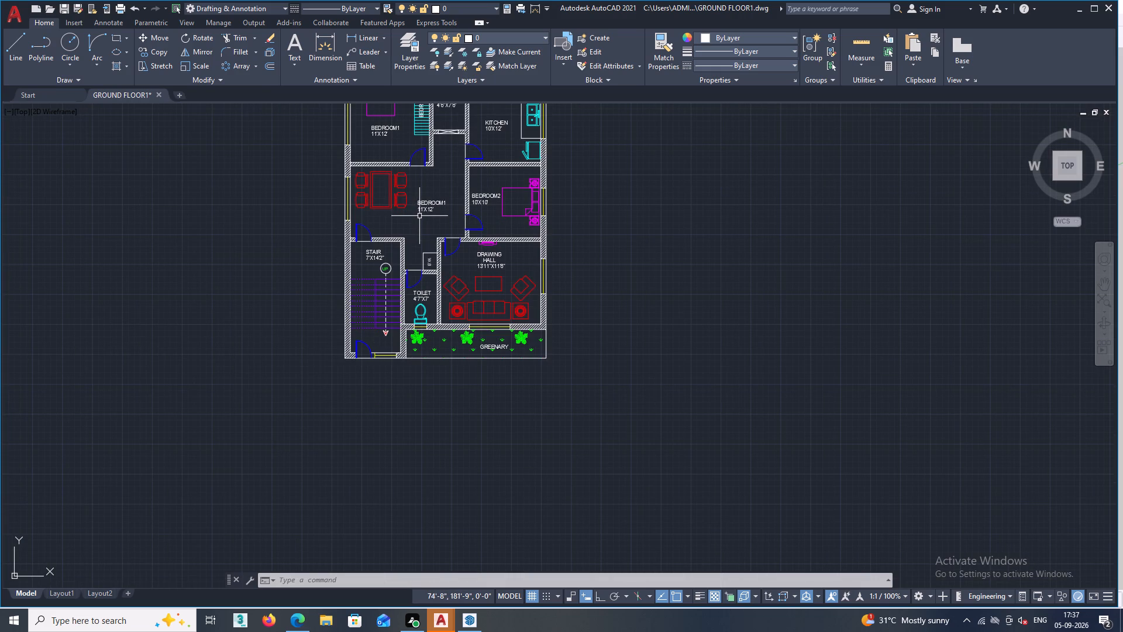
pyautogui.scroll(1, 417, 215)
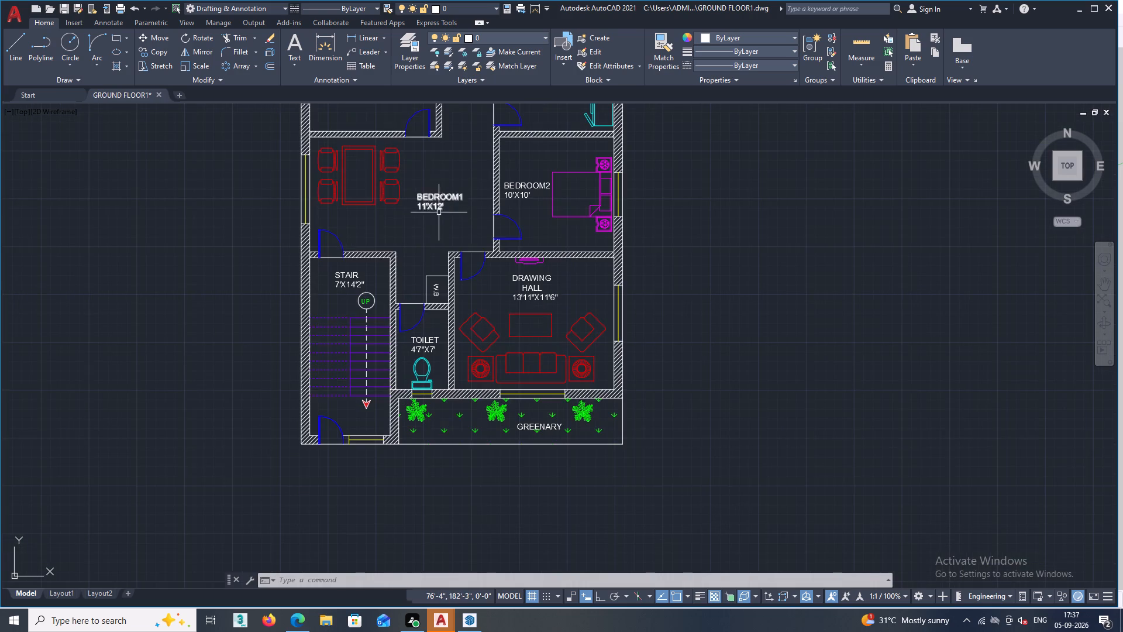
pyautogui.scroll(2, 439, 212)
pyautogui.tripleClick(455, 174)
pyautogui.click(456, 197)
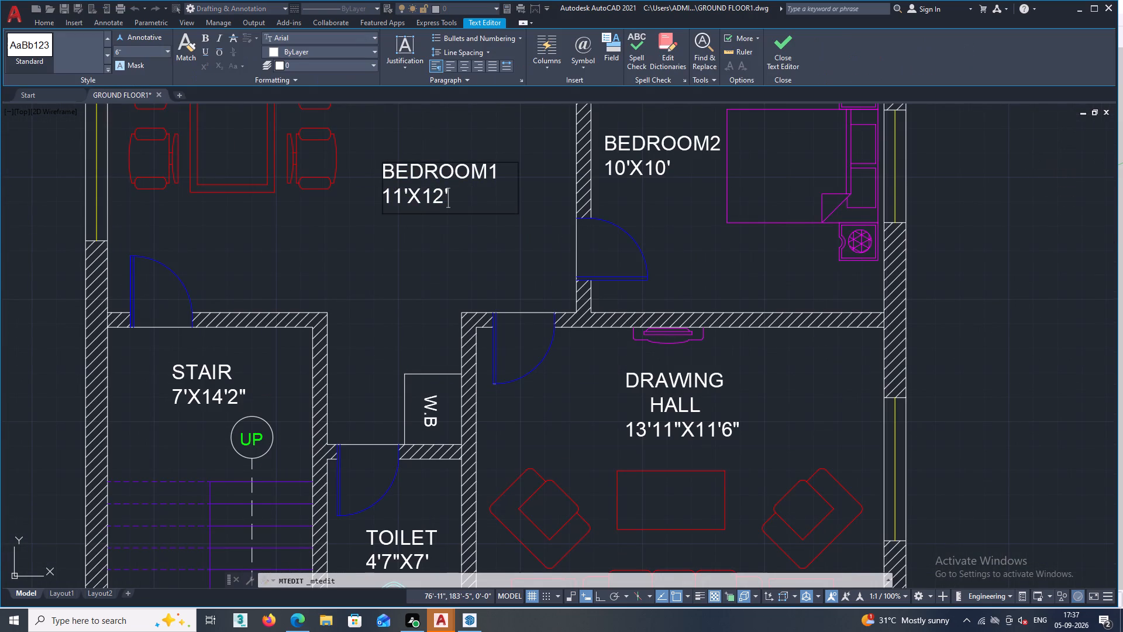
pyautogui.press('BackSpace')
pyautogui.press('BackSpace')
pyautogui.press('BackSpace')
pyautogui.press('BackSpace')
pyautogui.press('BackSpace')
pyautogui.press('BackSpace')
pyautogui.press('BackSpace')
pyautogui.press('BackSpace')
pyautogui.press('BackSpace')
pyautogui.press('BackSpace')
pyautogui.press('BackSpace')
pyautogui.press('BackSpace')
pyautogui.press('BackSpace')
pyautogui.press('BackSpace')
pyautogui.press('BackSpace')
pyautogui.press('BackSpace')
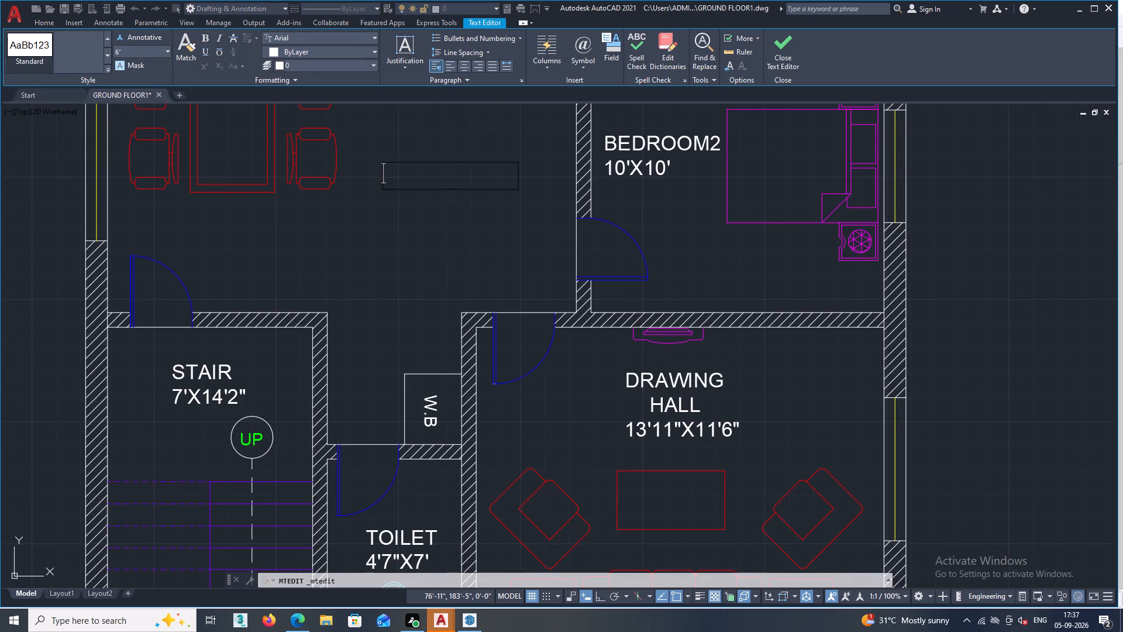
pyautogui.write('LI')
pyautogui.write('VI')
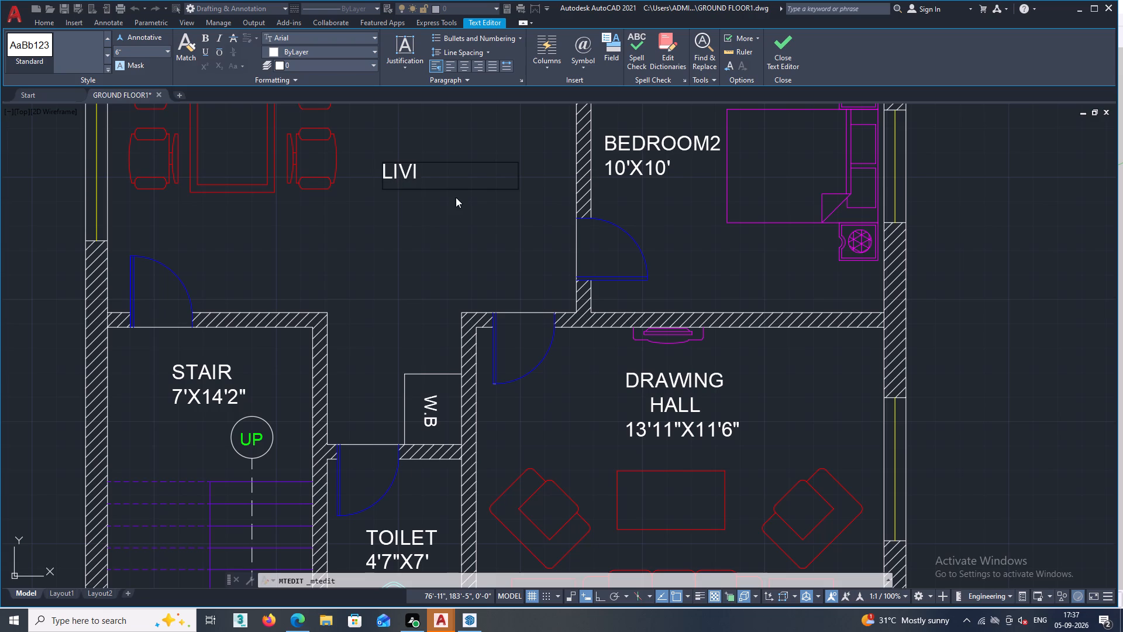
pyautogui.write('NG H')
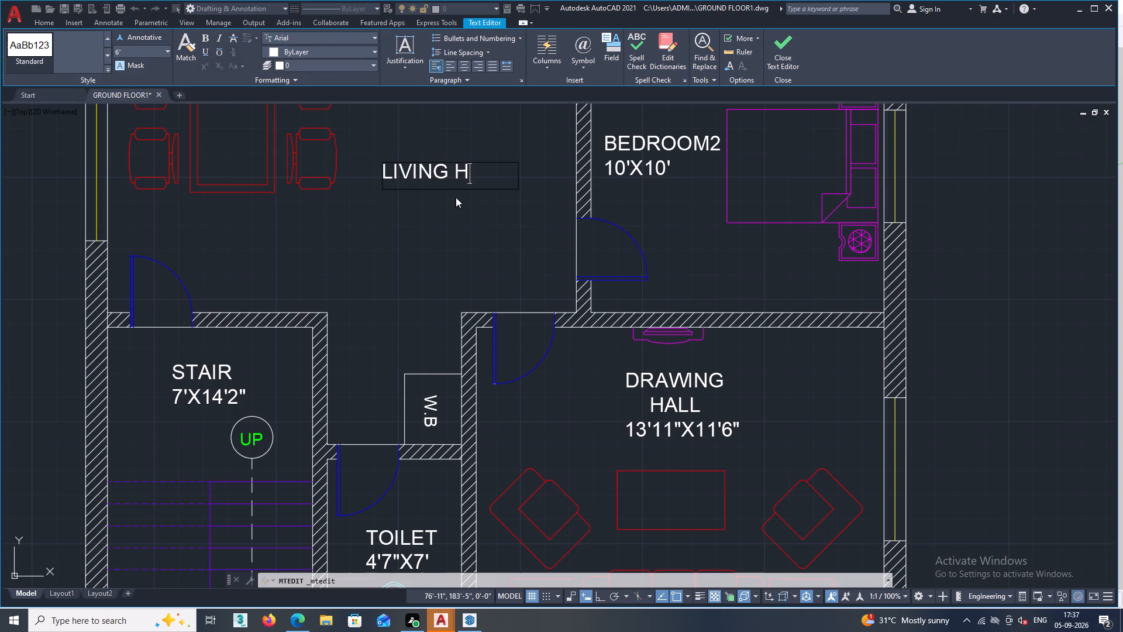
pyautogui.write('LL')
pyautogui.press('Return')
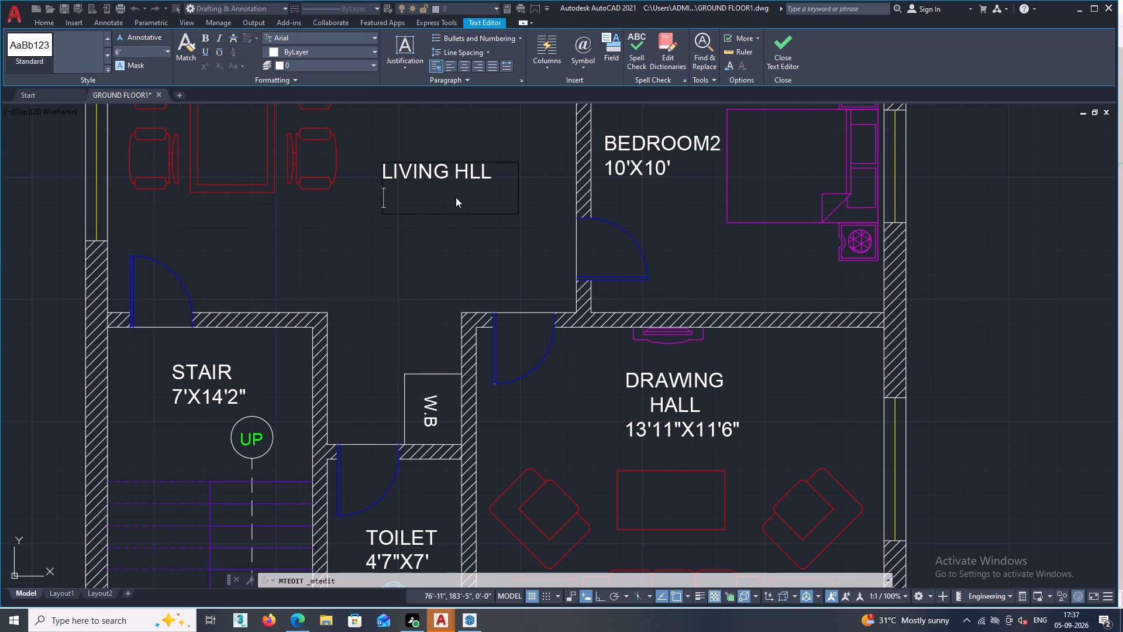
pyautogui.press('1')
pyautogui.press('5')
pyautogui.write('\'11"X')
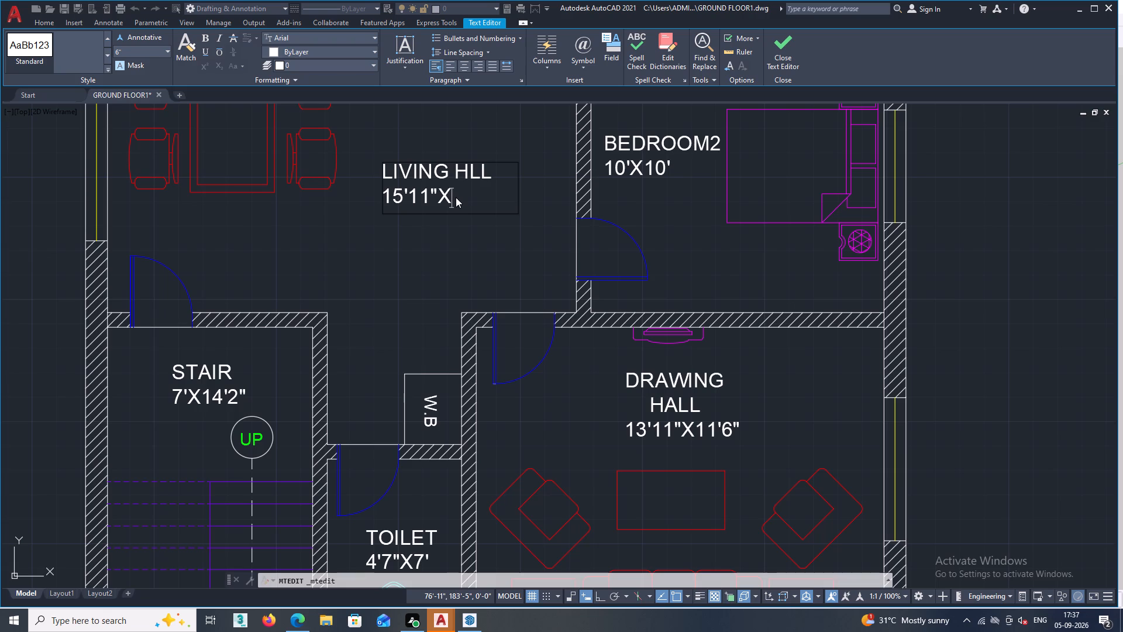
pyautogui.write("10'")
pyautogui.doubleClick(467, 231)
# Replace the vertical BEDROOM1 text on the cyan-striped closet beside the PUJA room with WARDROBE.
pyautogui.scroll(-1, 457, 230)
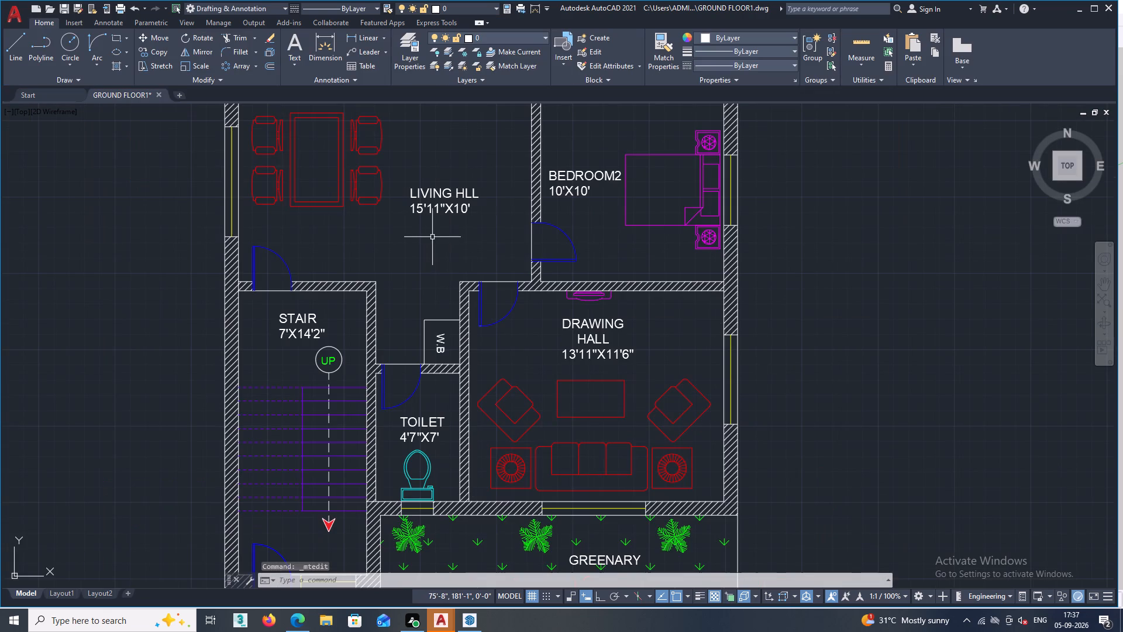
pyautogui.scroll(1, 433, 232)
pyautogui.scroll(-2, 443, 229)
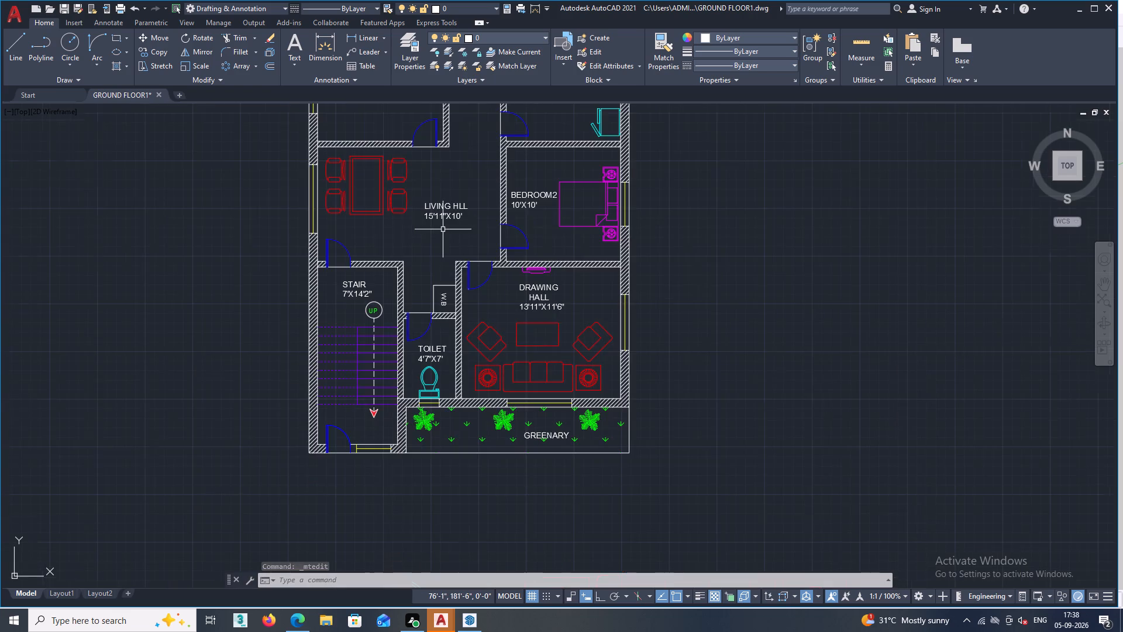
pyautogui.scroll(-1, 458, 246)
pyautogui.moveTo(463, 194); pyautogui.dragTo(464, 200, button='middle')
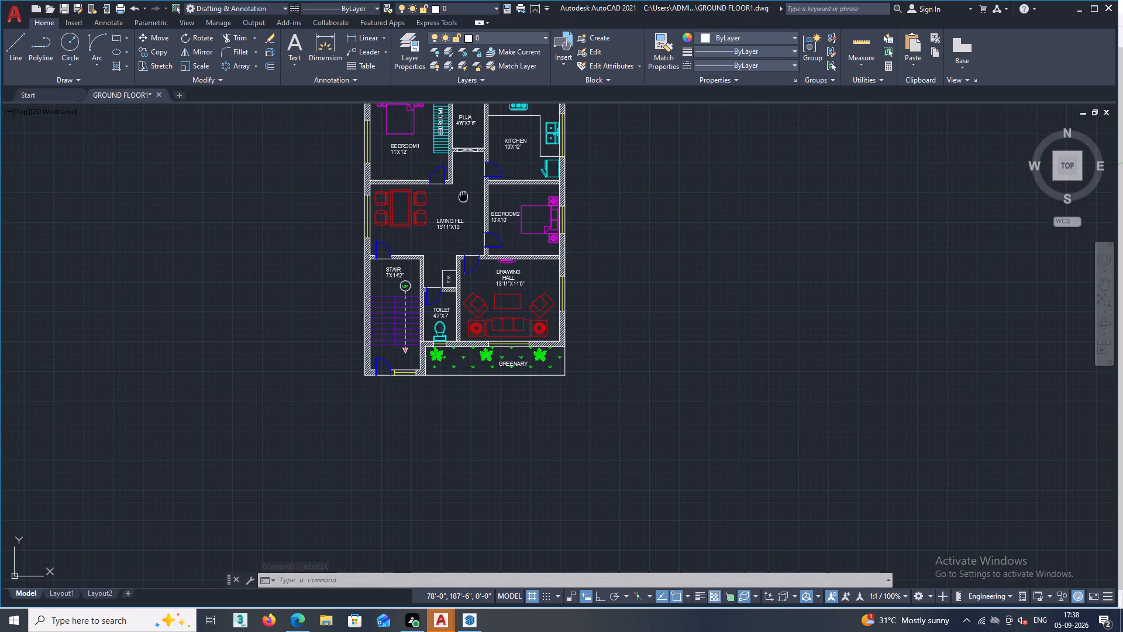
pyautogui.moveTo(464, 200); pyautogui.dragTo(372, 261, button='middle')
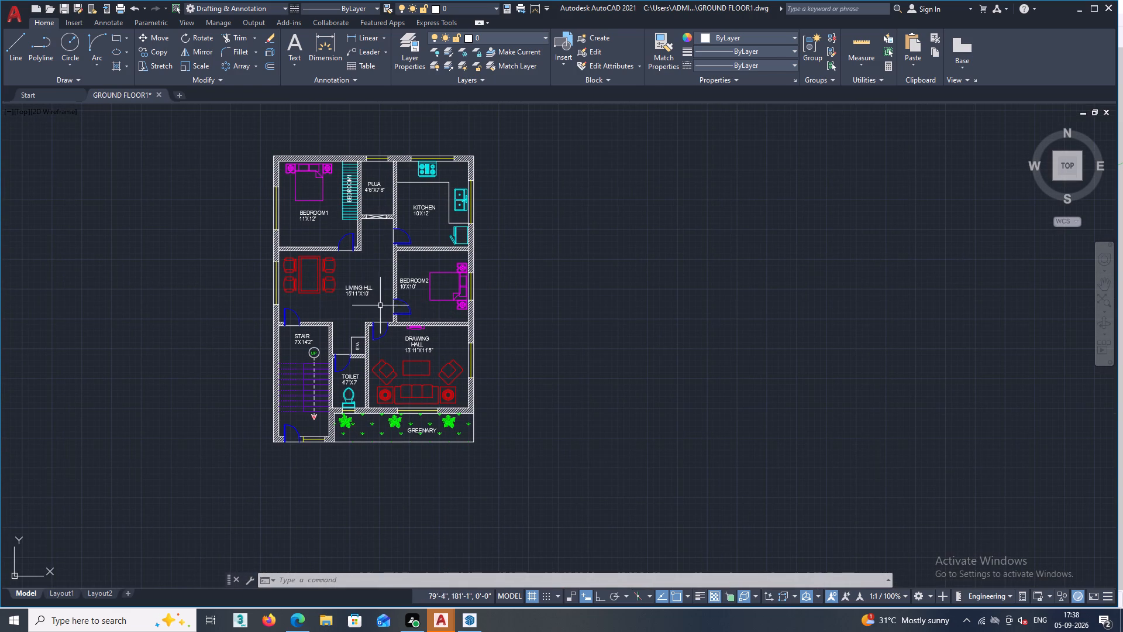
pyautogui.moveTo(371, 273); pyautogui.dragTo(392, 225, button='middle')
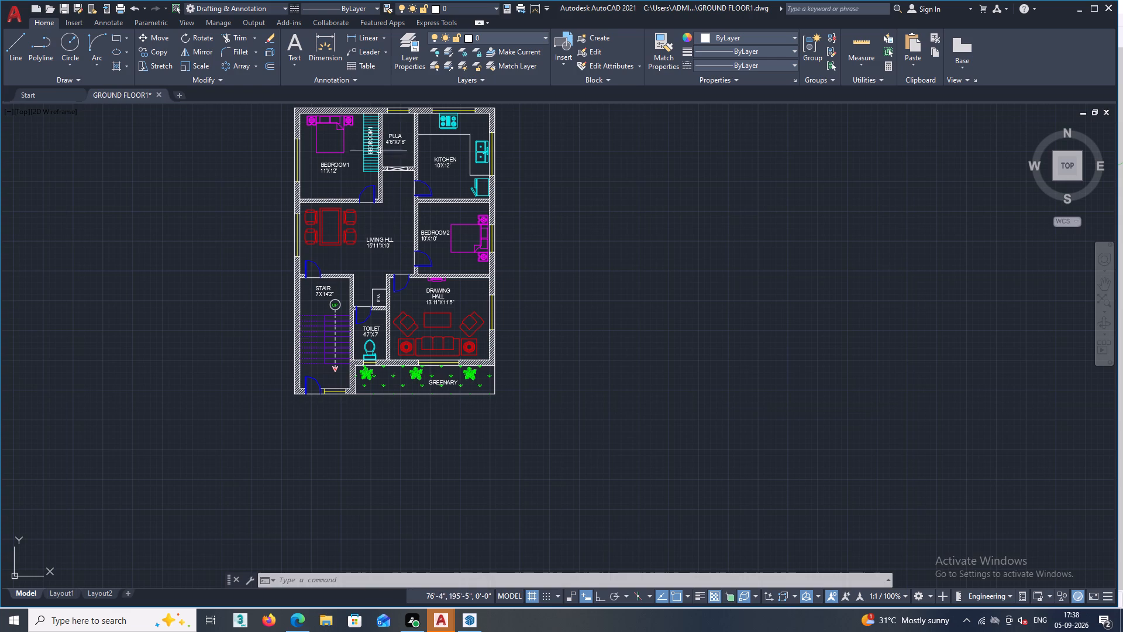
pyautogui.scroll(3, 371, 136)
pyautogui.scroll(-1, 370, 159)
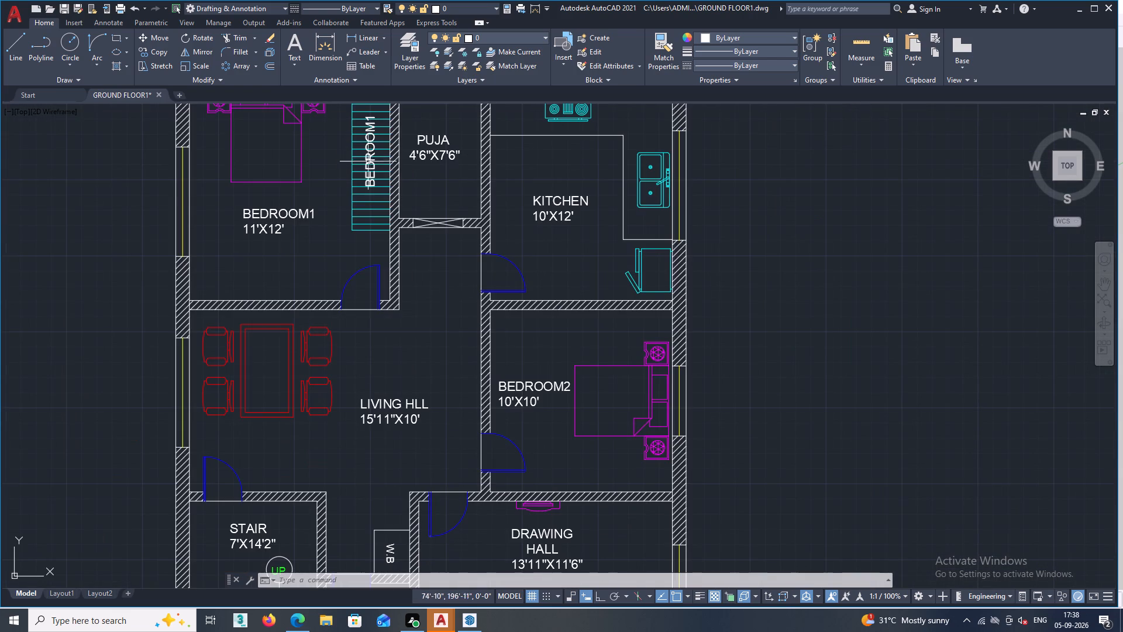
pyautogui.scroll(2, 369, 171)
pyautogui.click(373, 181)
pyautogui.click(373, 181)
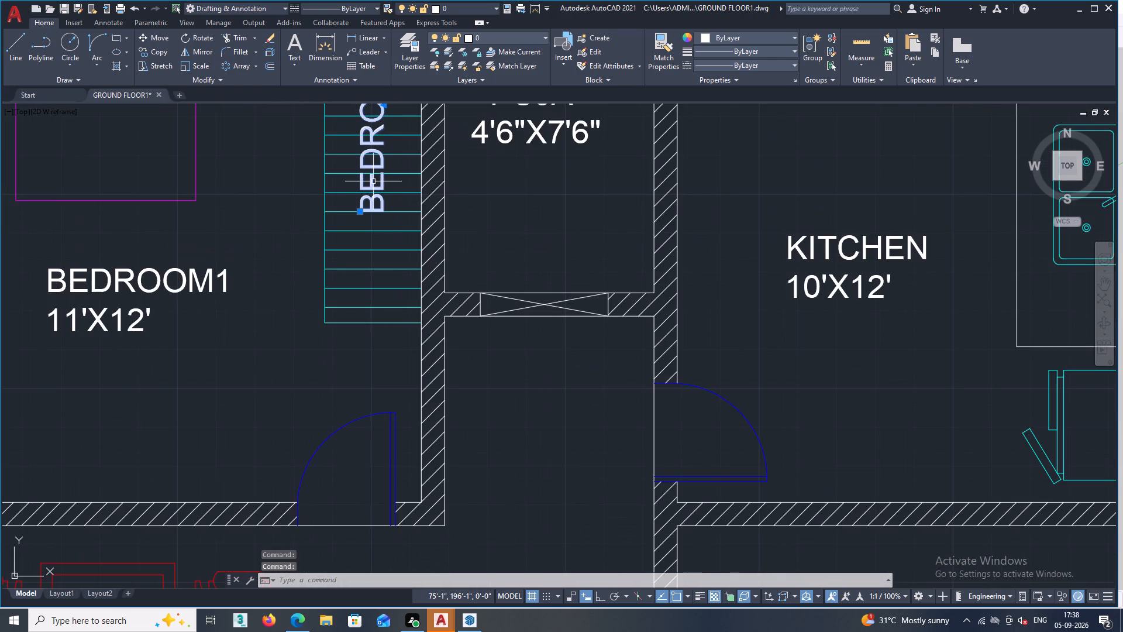
pyautogui.click(373, 181)
pyautogui.click(551, 236)
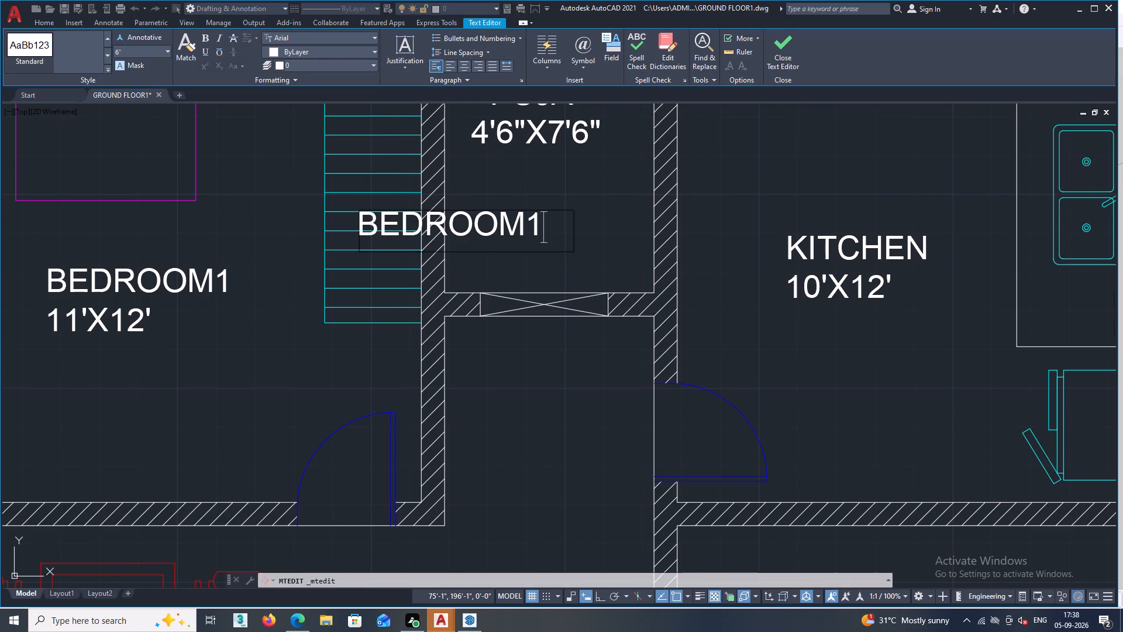
pyautogui.press('BackSpace')
pyautogui.press('BackSpace')
pyautogui.press('BackSpace')
pyautogui.press('BackSpace')
pyautogui.press('BackSpace')
pyautogui.press('BackSpace')
pyautogui.press('BackSpace')
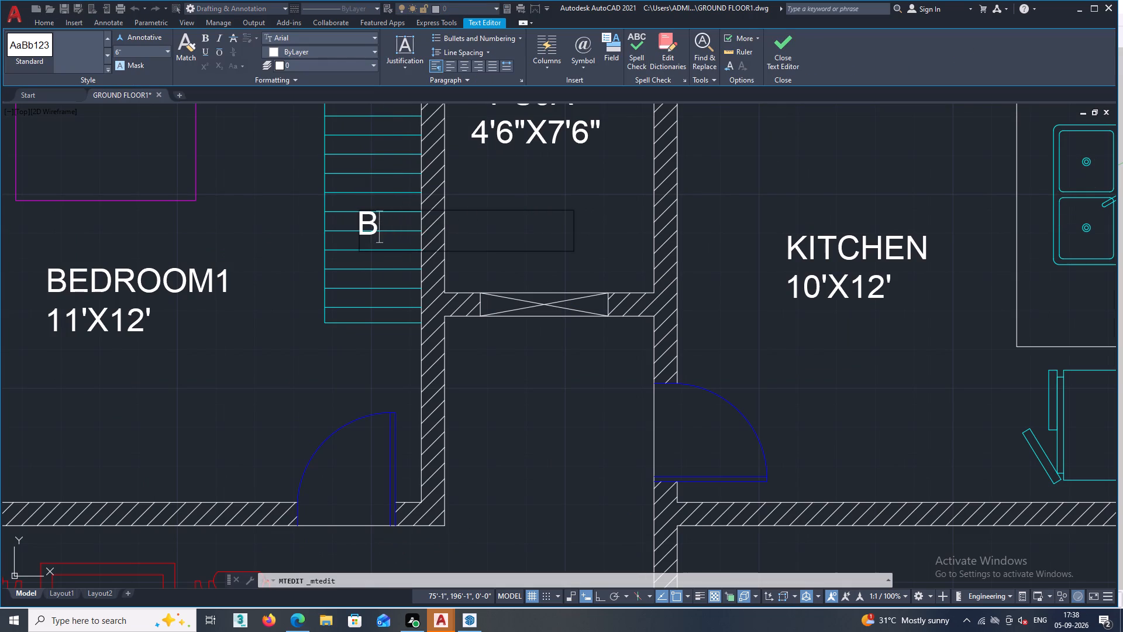
pyautogui.press('BackSpace')
pyautogui.write('WAR')
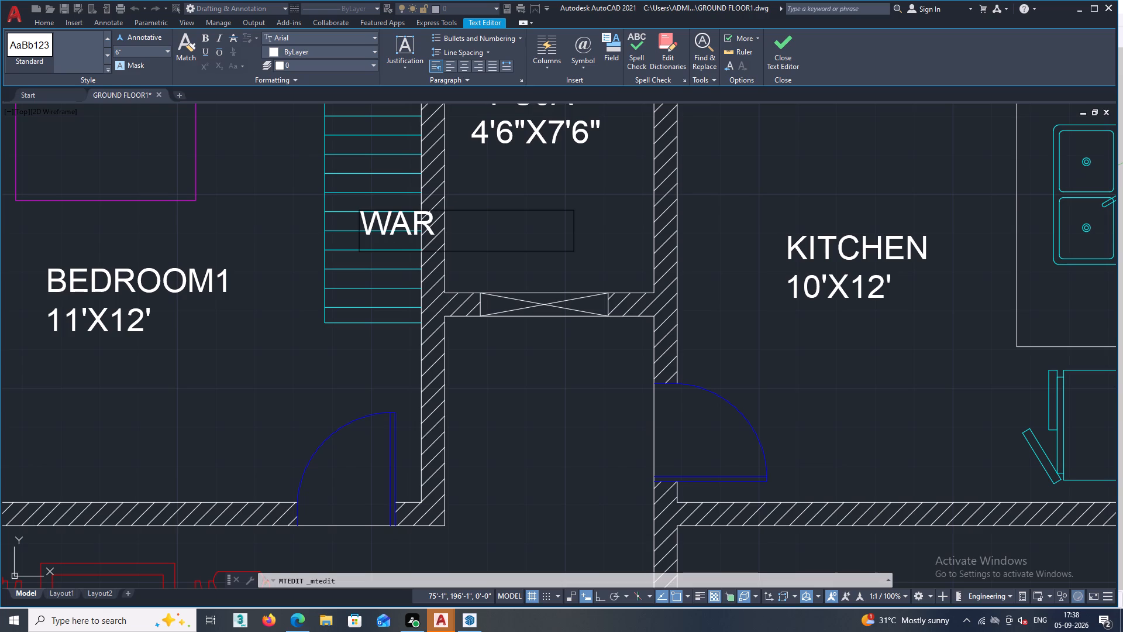
pyautogui.press('d')
pyautogui.write('ROBE')
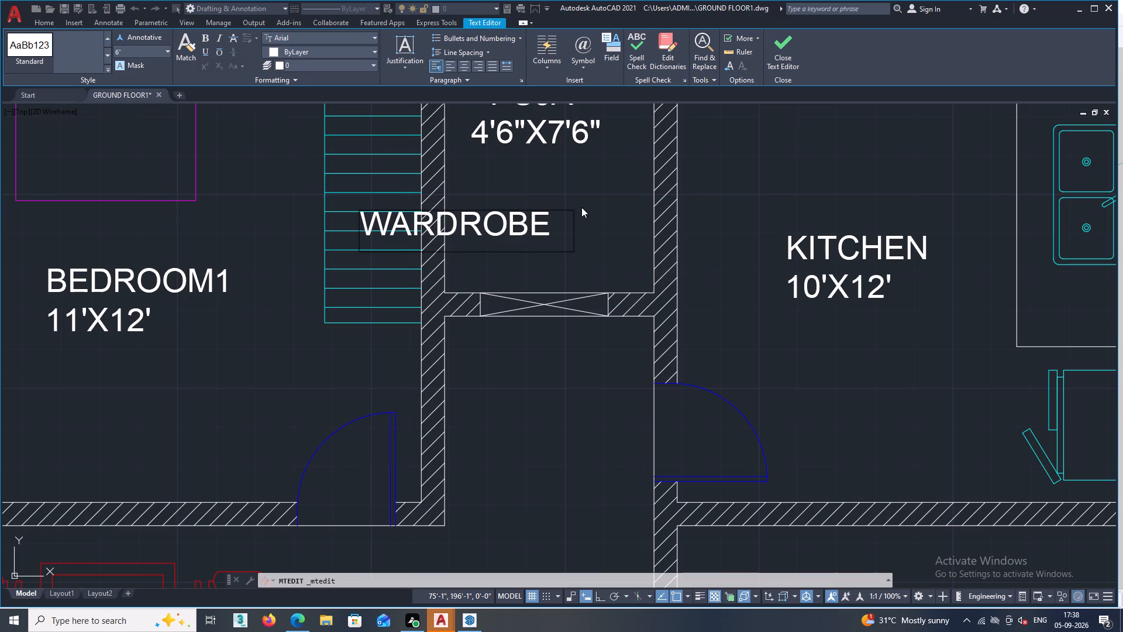
pyautogui.doubleClick(594, 190)
# Review the room labels across the whole ground floor plan, from the wardrobe and living hall to the GREENARY strip.
pyautogui.scroll(-2, 541, 255)
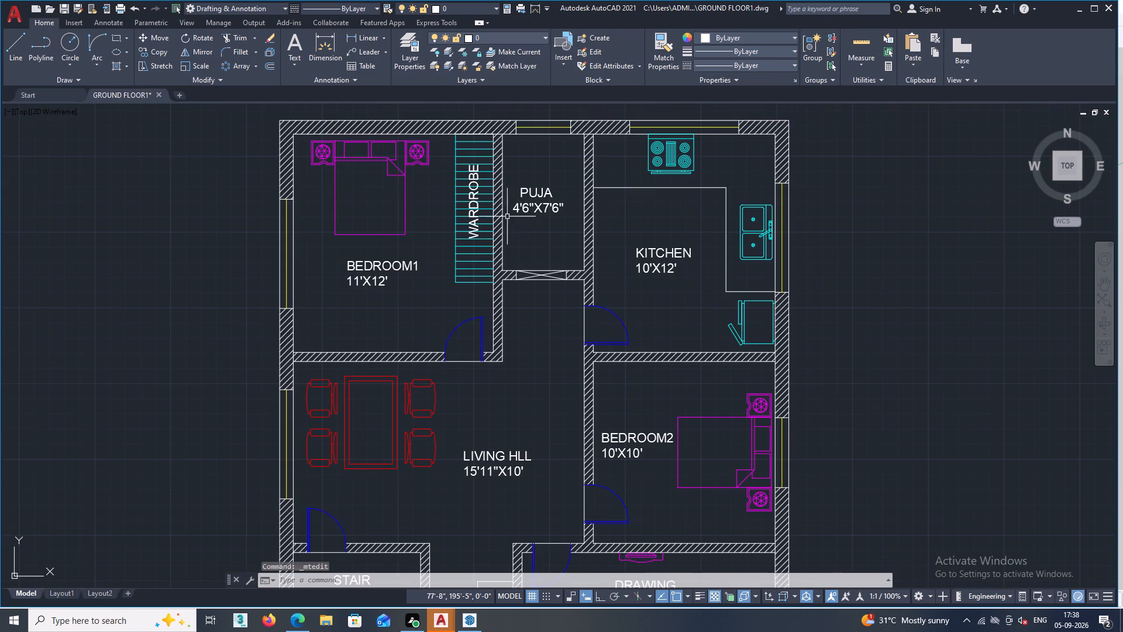
pyautogui.scroll(2, 474, 197)
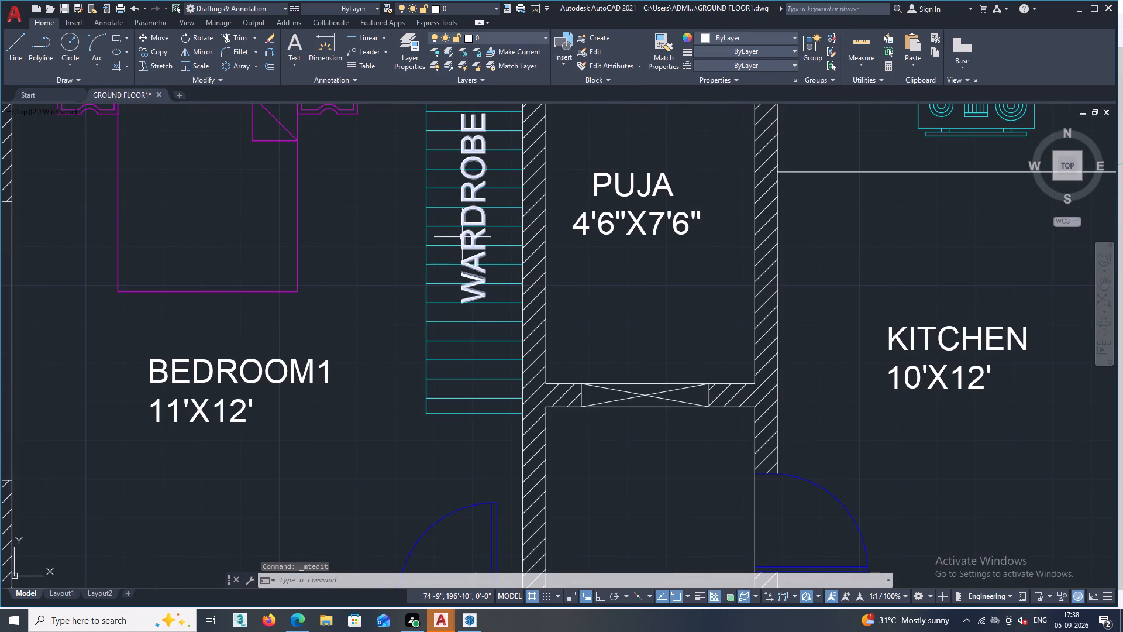
pyautogui.scroll(-3, 485, 205)
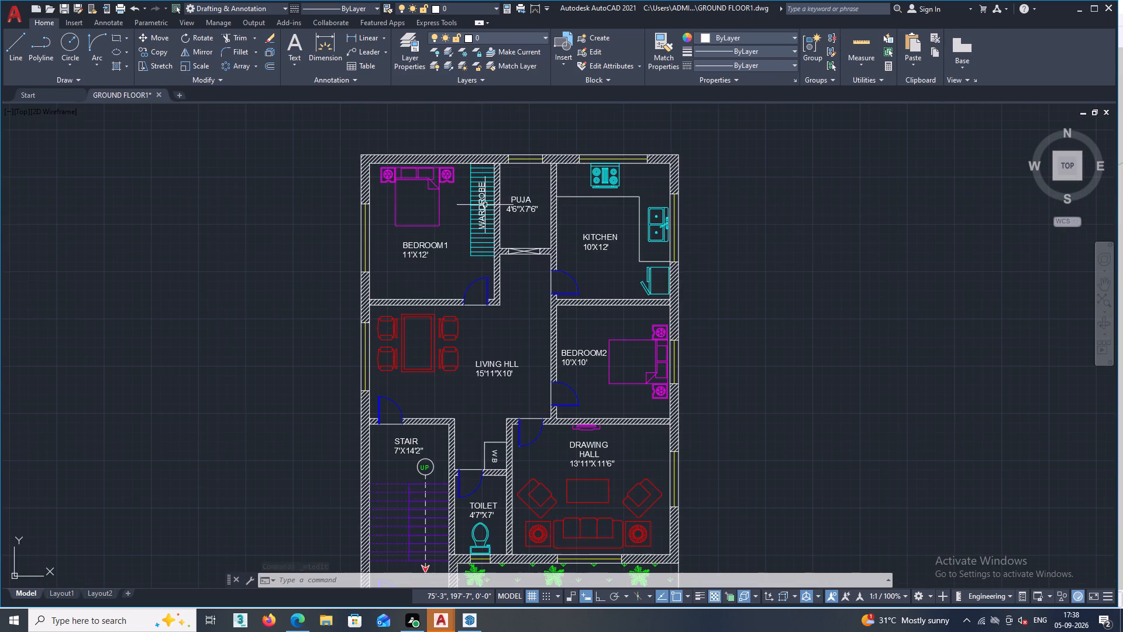
pyautogui.scroll(-1, 518, 299)
pyautogui.moveTo(518, 299); pyautogui.dragTo(347, 267, button='middle')
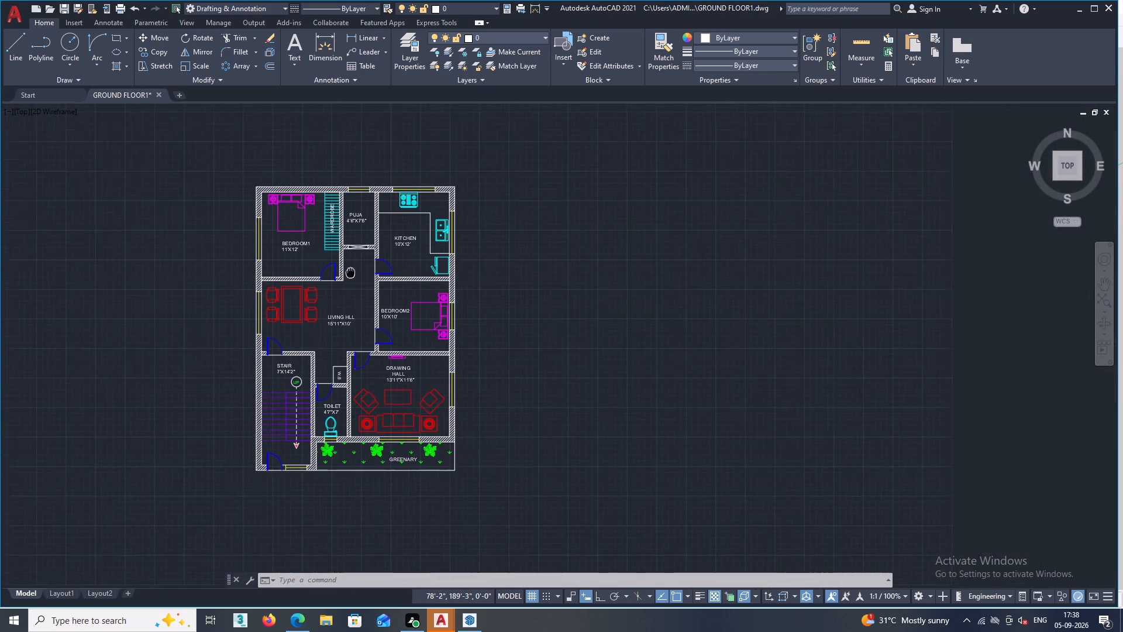
pyautogui.moveTo(347, 267); pyautogui.dragTo(346, 263, button='middle')
pyautogui.scroll(1, 344, 298)
pyautogui.scroll(-1, 344, 298)
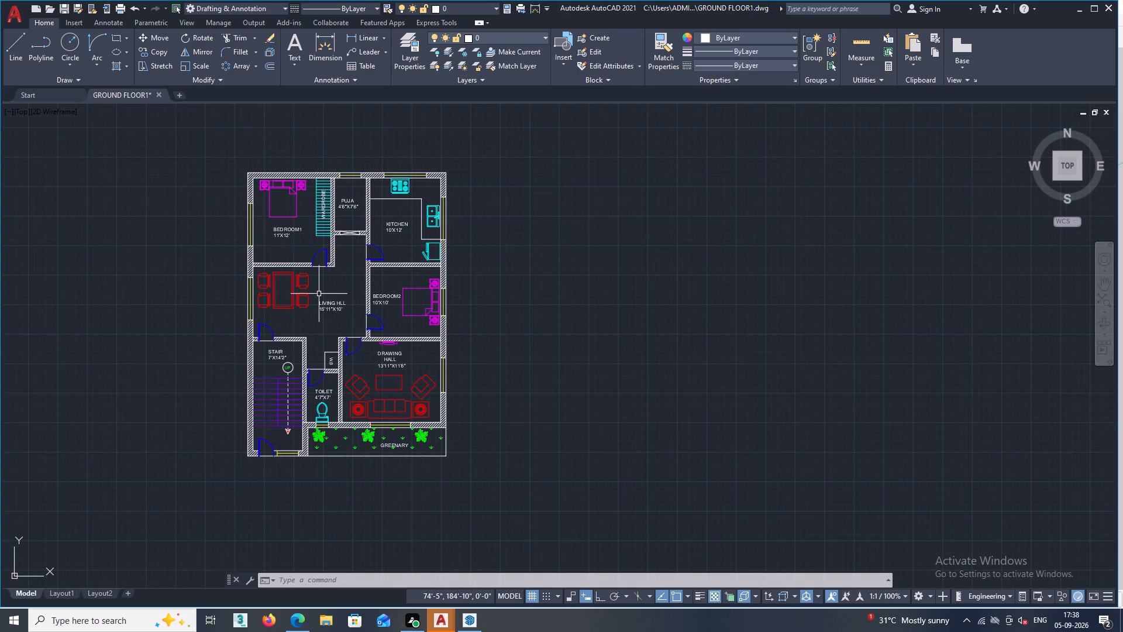
pyautogui.scroll(1, 349, 310)
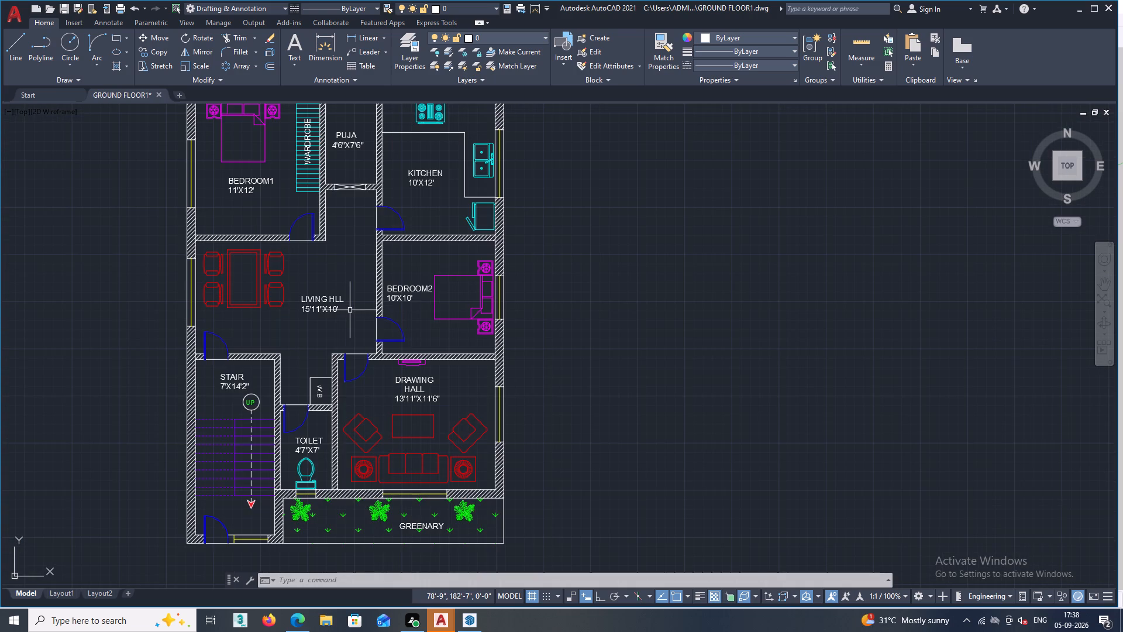
pyautogui.scroll(-1, 350, 310)
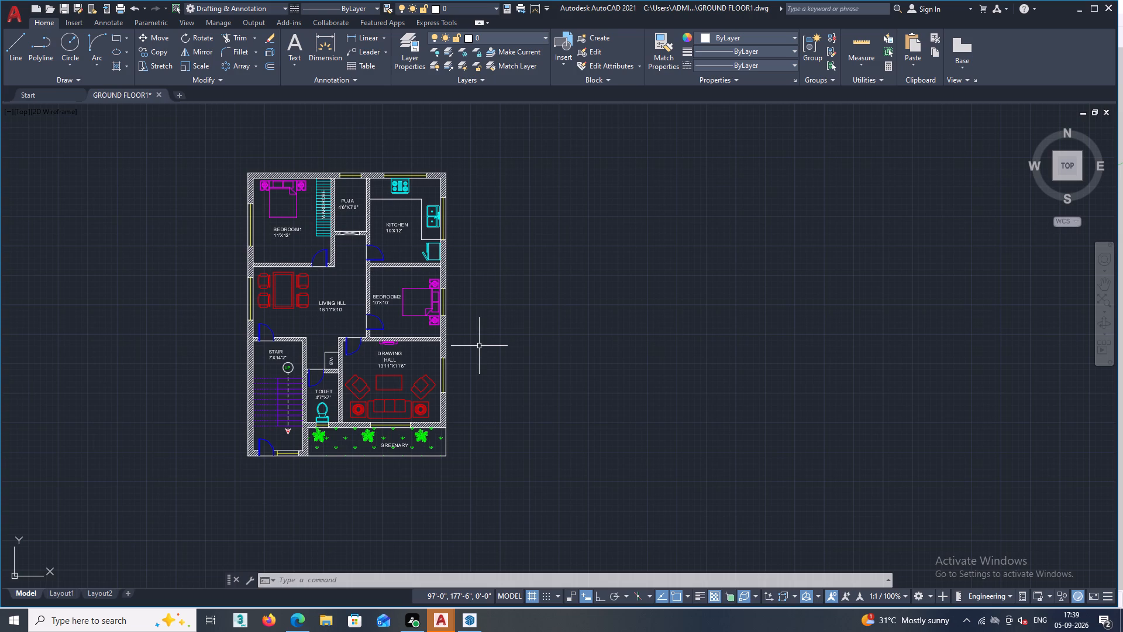
pyautogui.scroll(4, 418, 478)
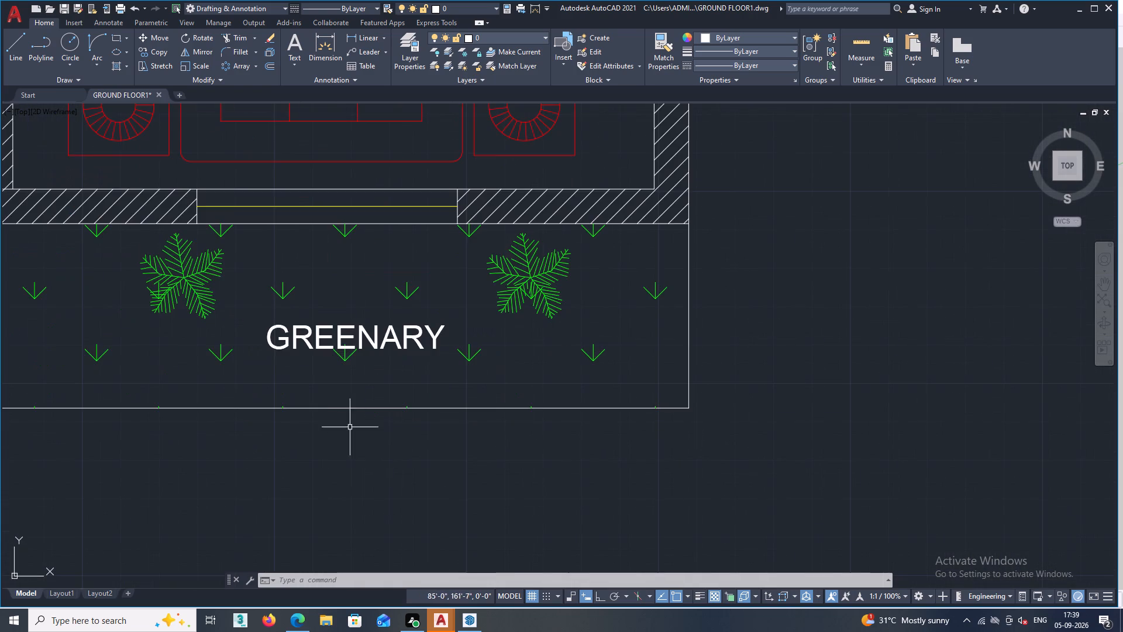
# Review the labelled ground floor plan as a whole, from the GREENARY strip up to the bedrooms, PUJA and kitchen.
pyautogui.scroll(2, 330, 362)
pyautogui.scroll(-3, 330, 362)
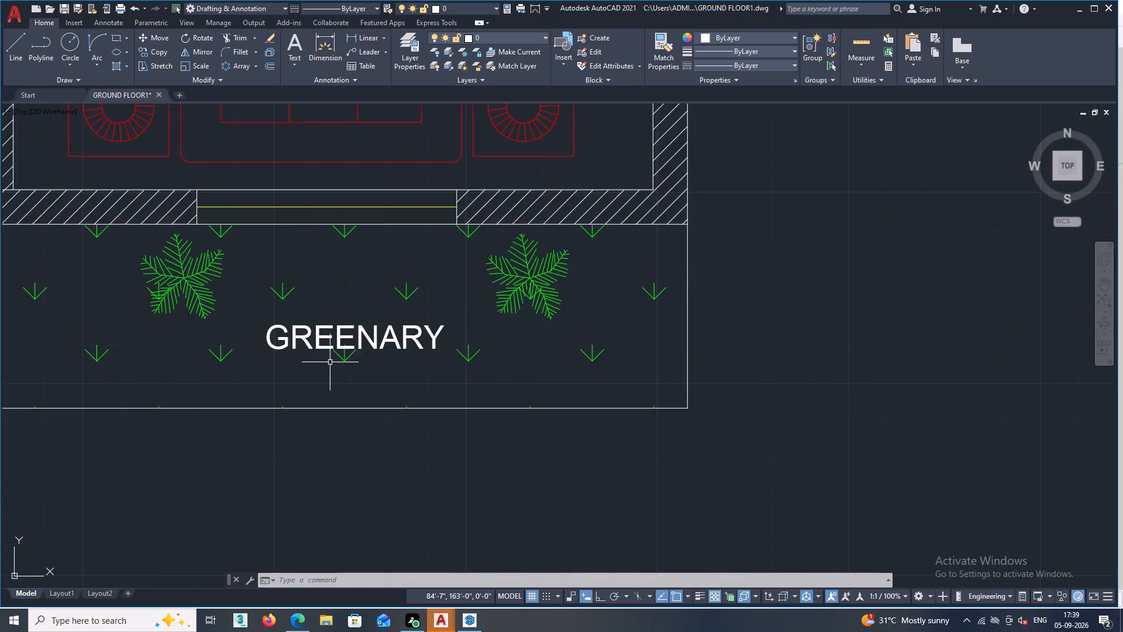
pyautogui.scroll(-1, 330, 362)
pyautogui.scroll(-4, 381, 408)
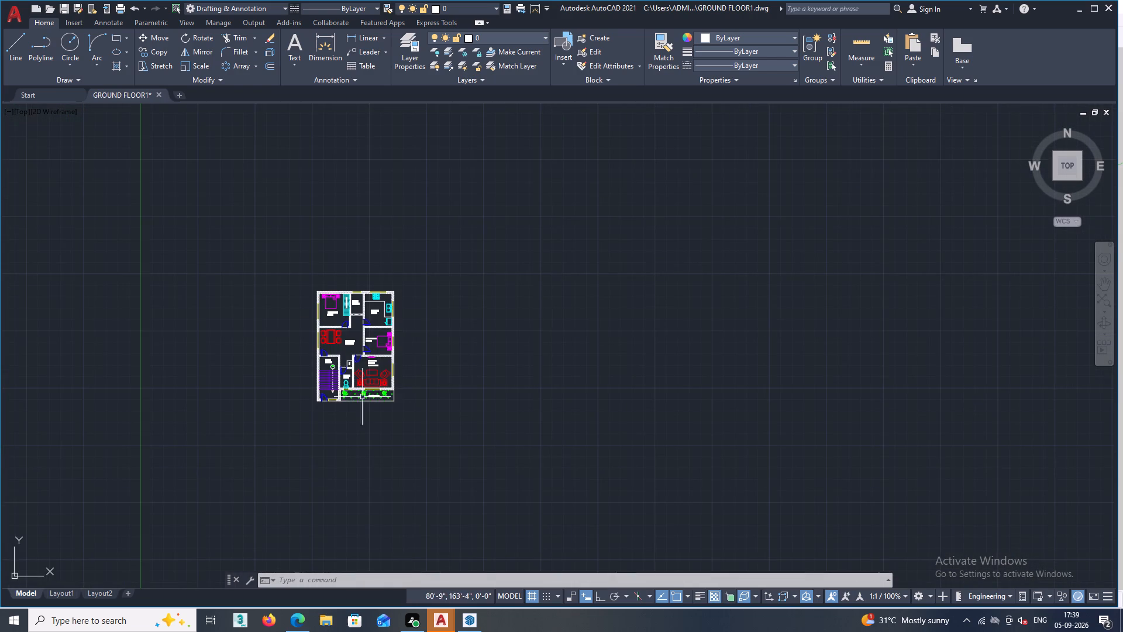
pyautogui.scroll(2, 343, 369)
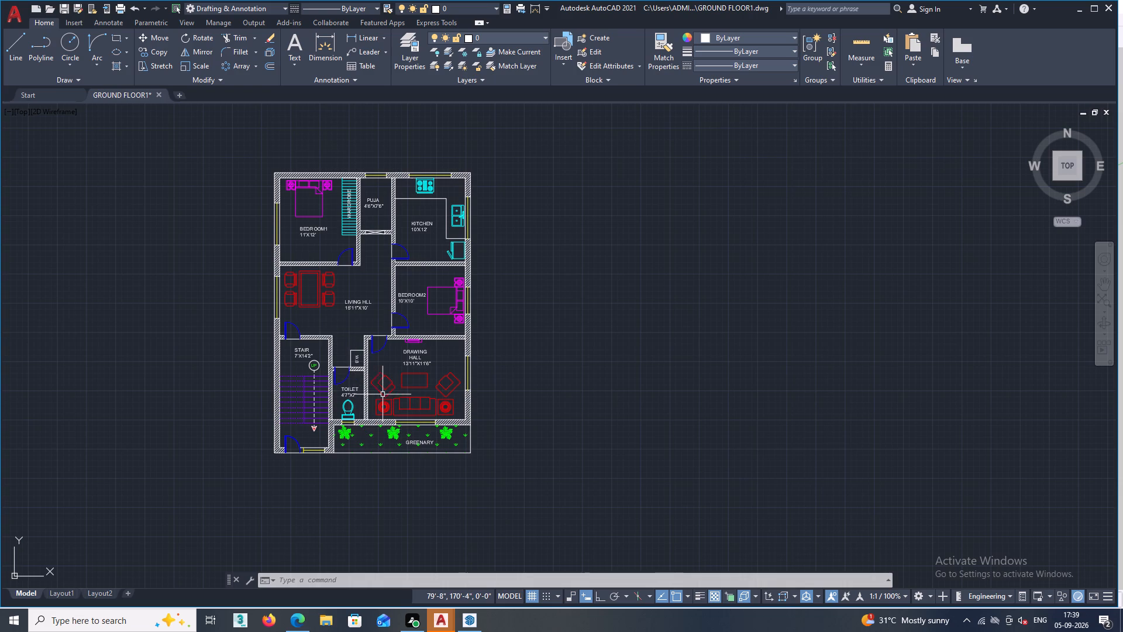
pyautogui.scroll(1, 429, 358)
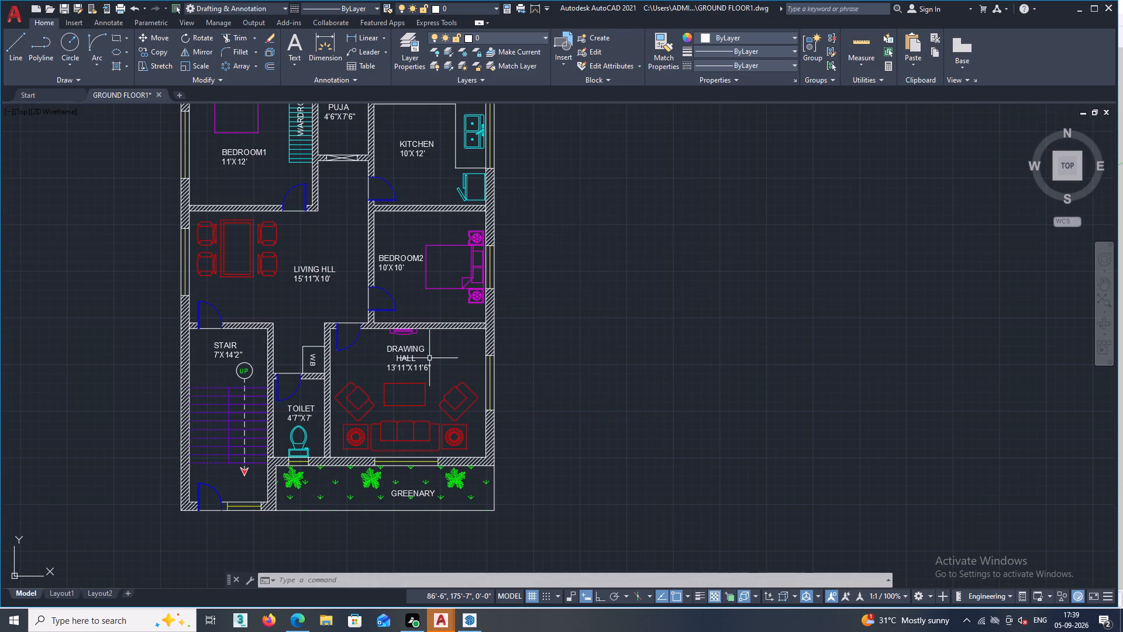
pyautogui.scroll(-1, 530, 354)
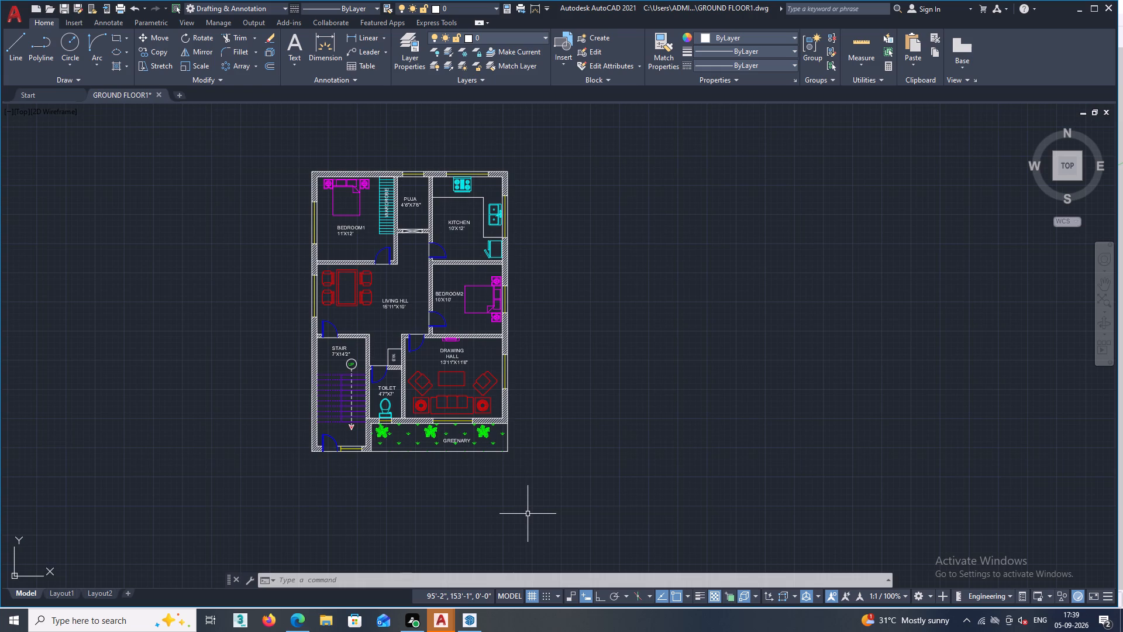
pyautogui.scroll(-1, 528, 514)
pyautogui.moveTo(491, 518); pyautogui.dragTo(490, 449, button='middle')
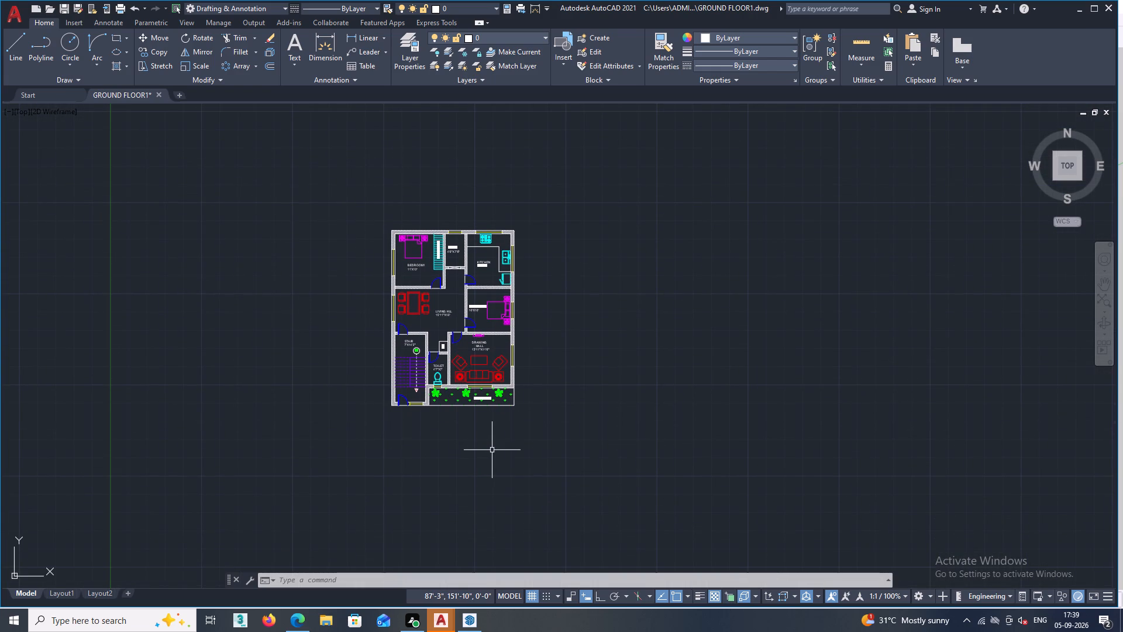
pyautogui.scroll(-1, 492, 450)
pyautogui.scroll(2, 472, 378)
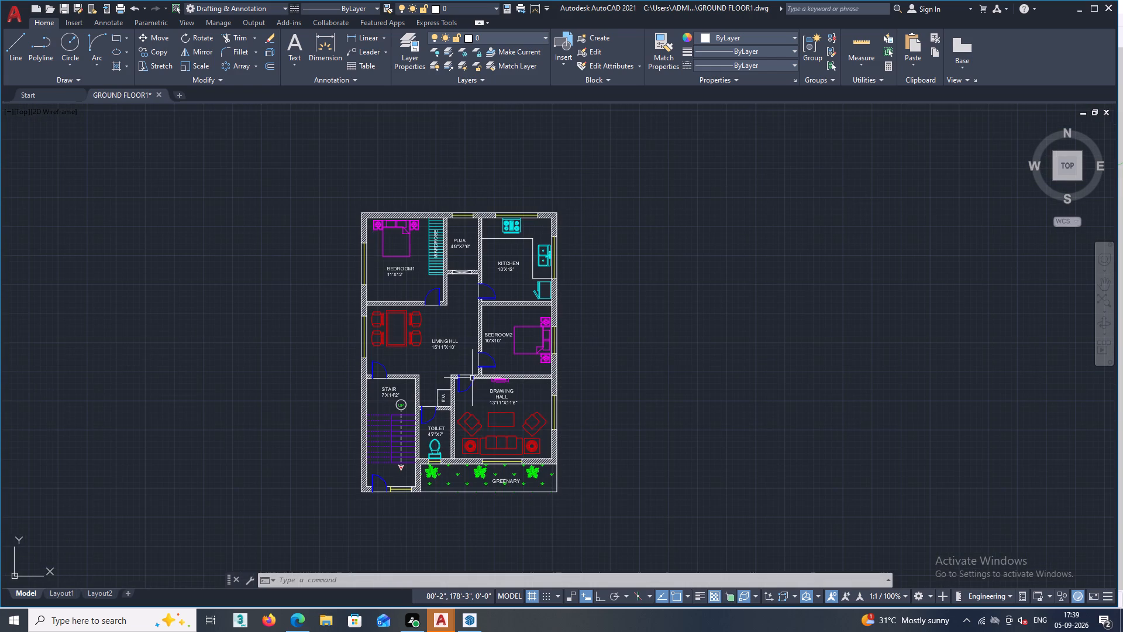
pyautogui.scroll(1, 463, 312)
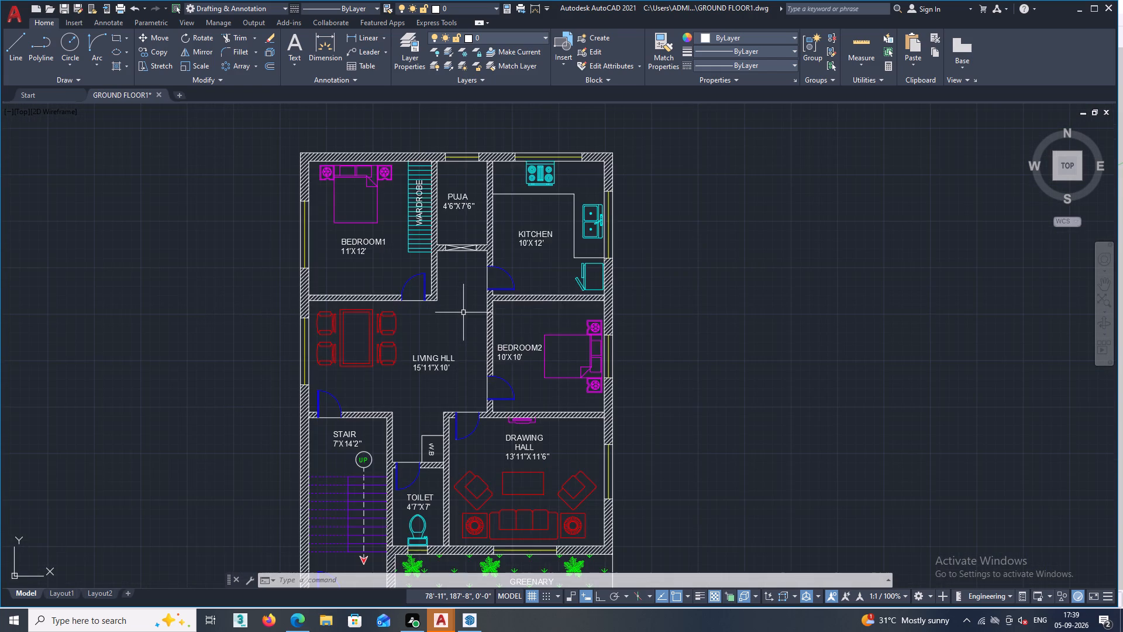
# Add a linear dimension for the building's overall width along the north outer wall, placed about 1'8" outside it.
pyautogui.scroll(-1, 463, 312)
pyautogui.moveTo(473, 316); pyautogui.dragTo(494, 349, button='middle')
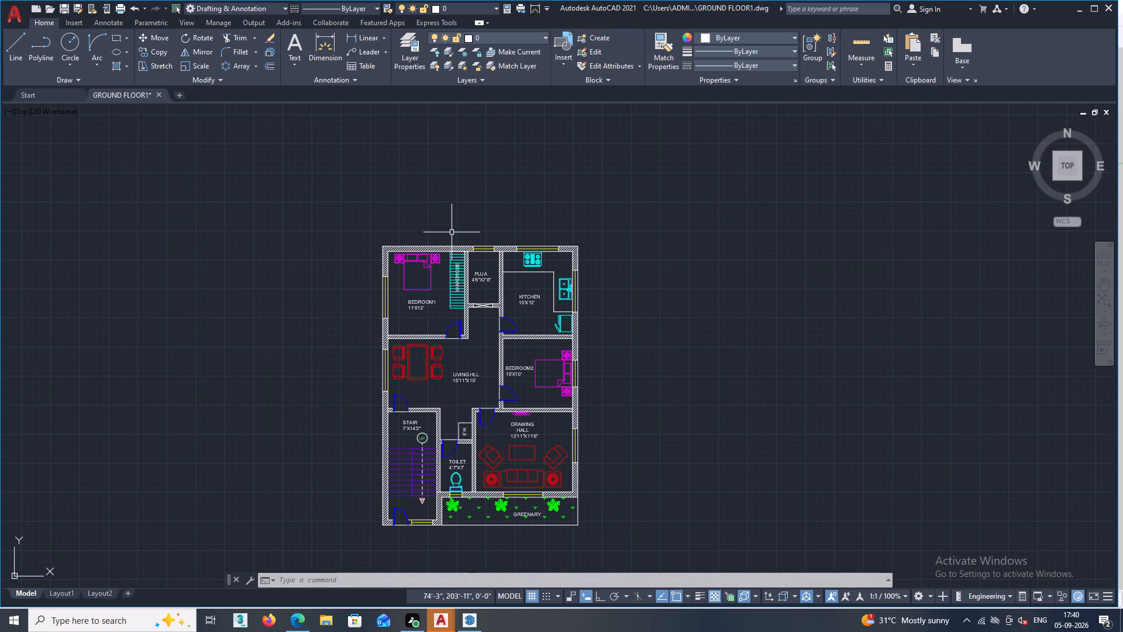
pyautogui.doubleClick(369, 36)
pyautogui.scroll(1, 377, 255)
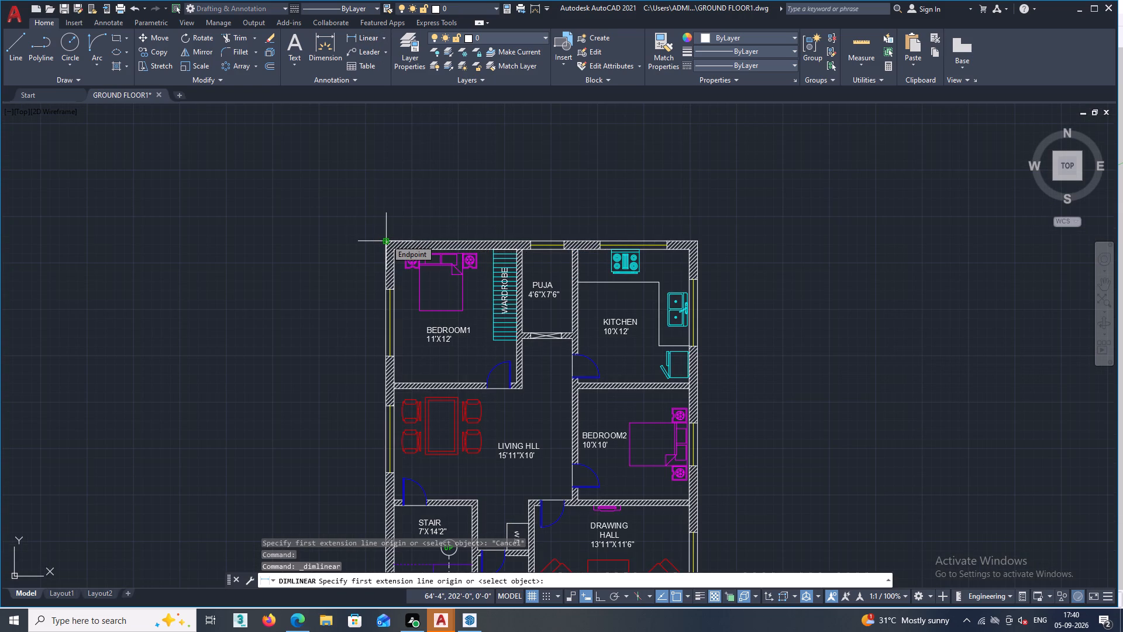
pyautogui.click(386, 239)
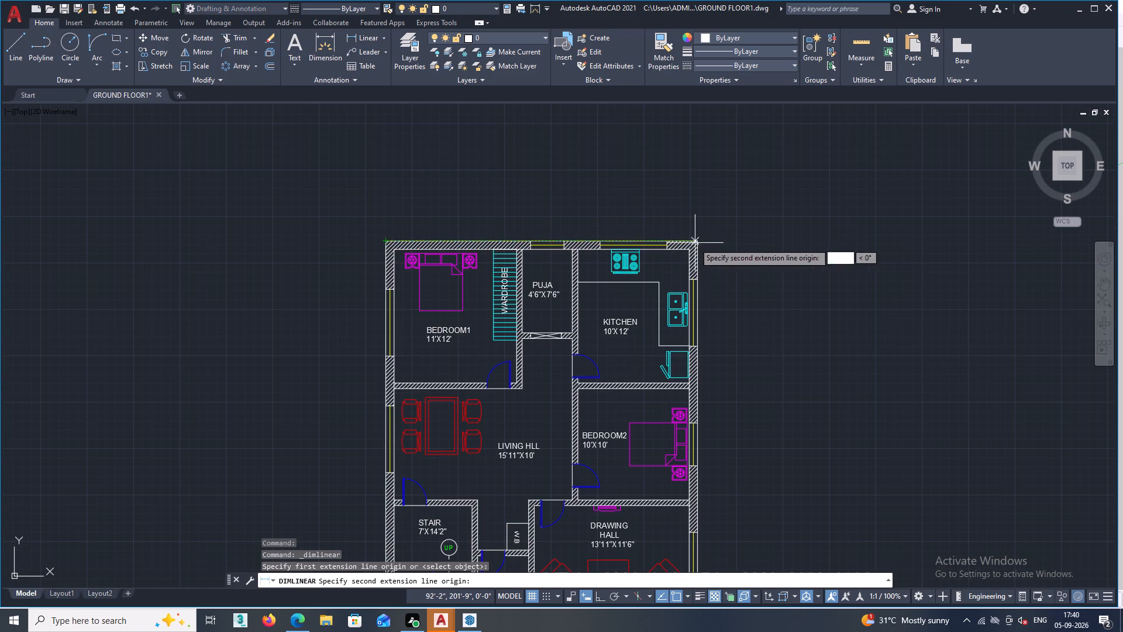
pyautogui.click(697, 241)
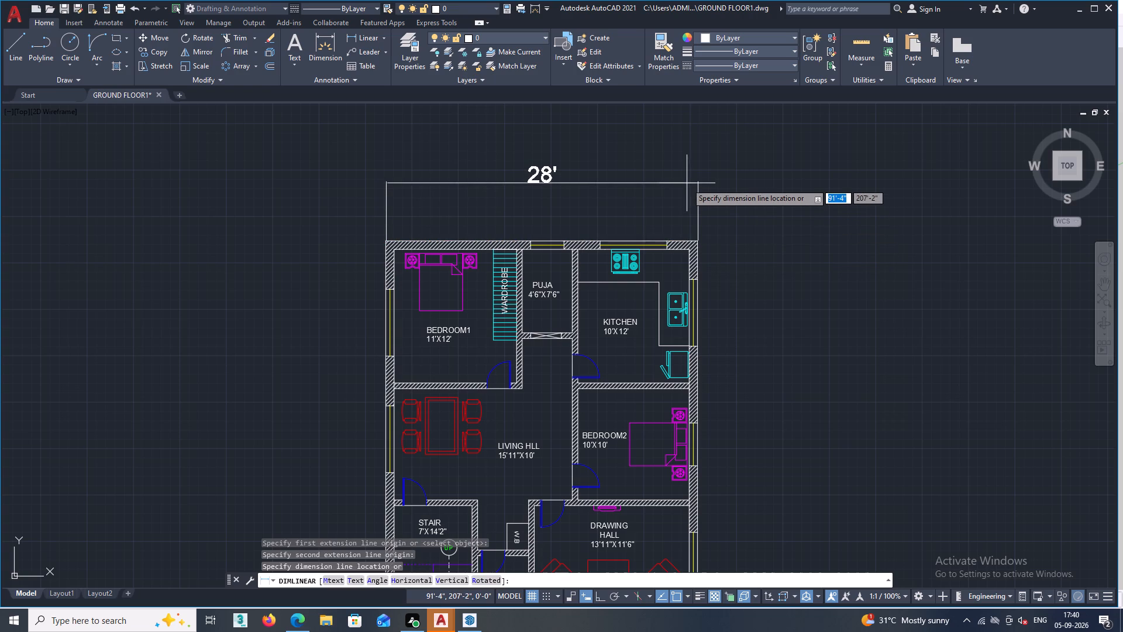
pyautogui.doubleClick(693, 222)
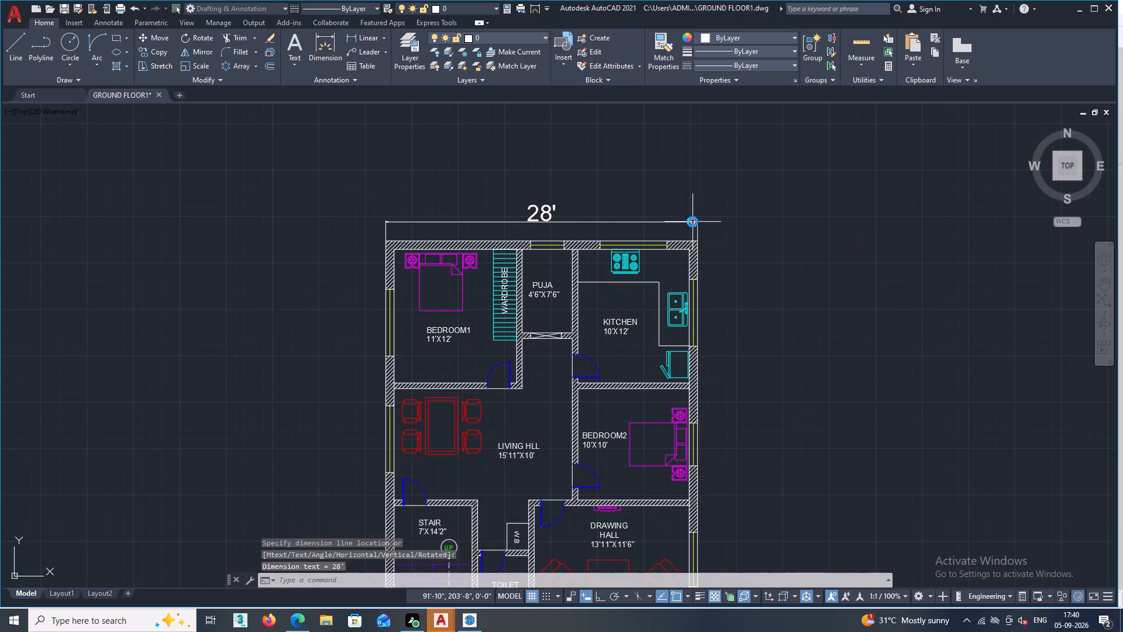
# Add a linear dimension for the plan's overall depth along its east side, GREENARY strip included, placed about 2'6" outside.
pyautogui.scroll(-2, 831, 279)
pyautogui.moveTo(837, 298); pyautogui.dragTo(836, 298, button='middle')
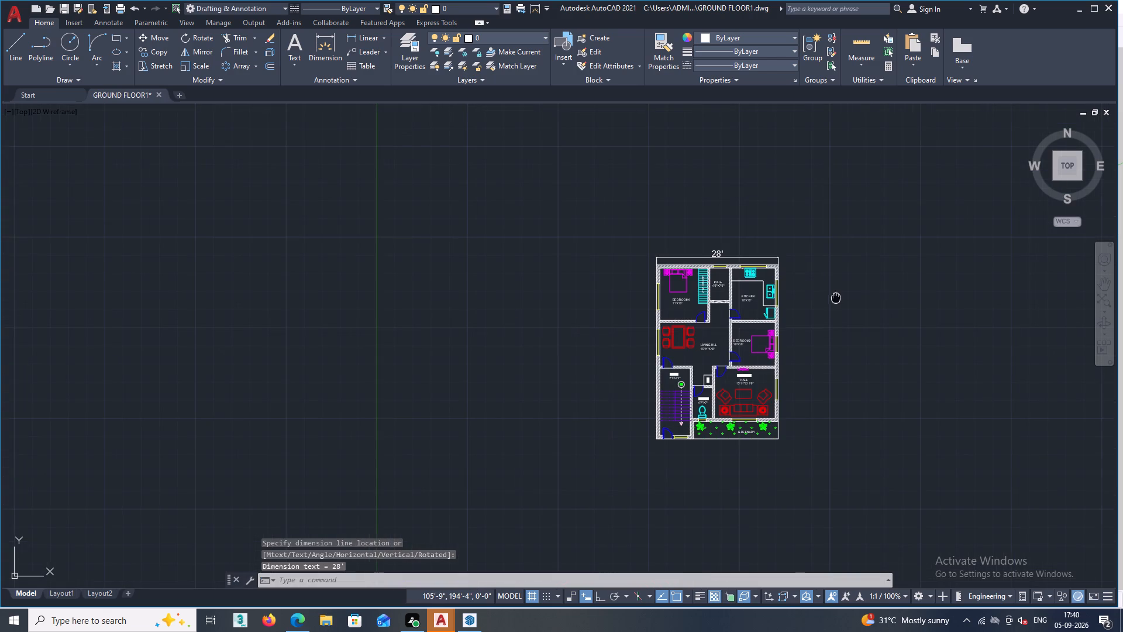
pyautogui.moveTo(836, 298); pyautogui.dragTo(612, 266, button='middle')
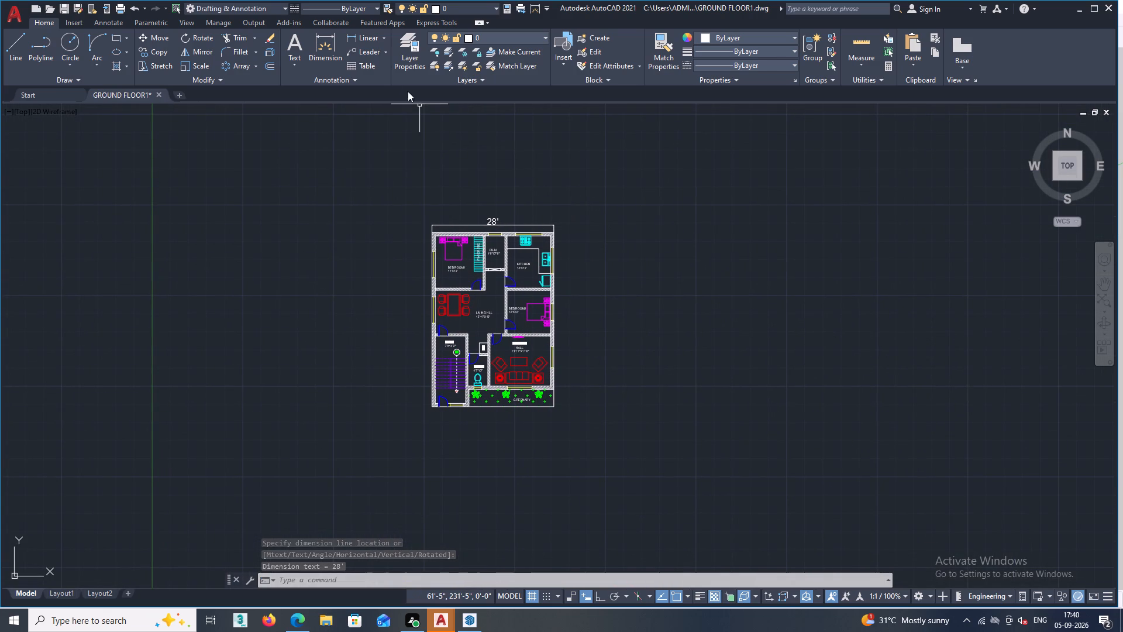
pyautogui.click(359, 39)
pyautogui.scroll(1, 563, 269)
pyautogui.doubleClick(550, 212)
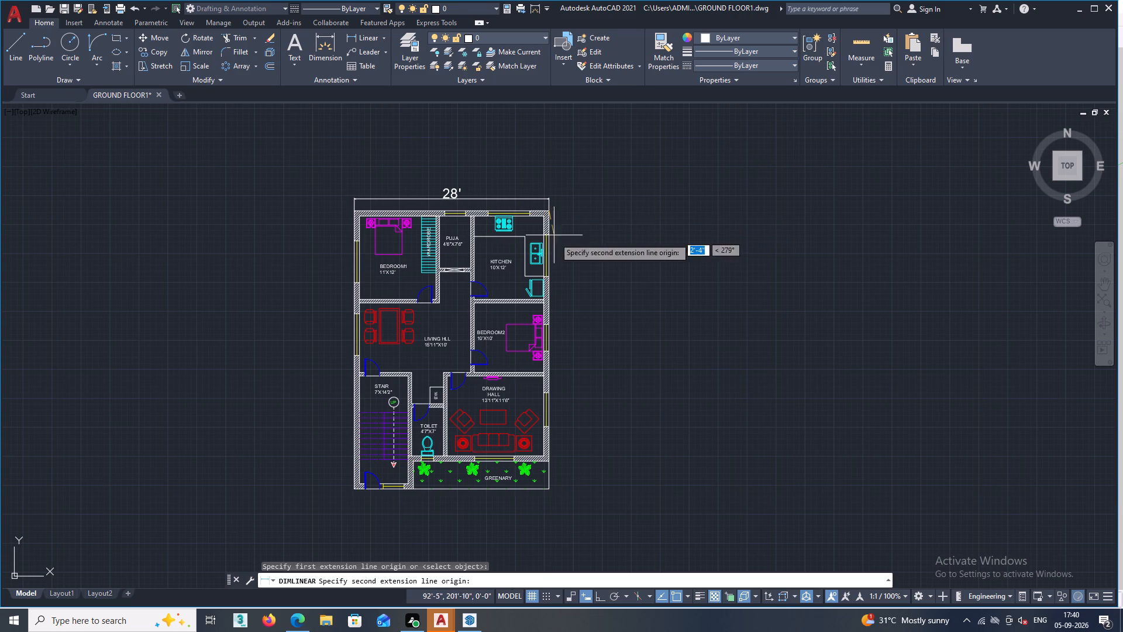
pyautogui.click(549, 488)
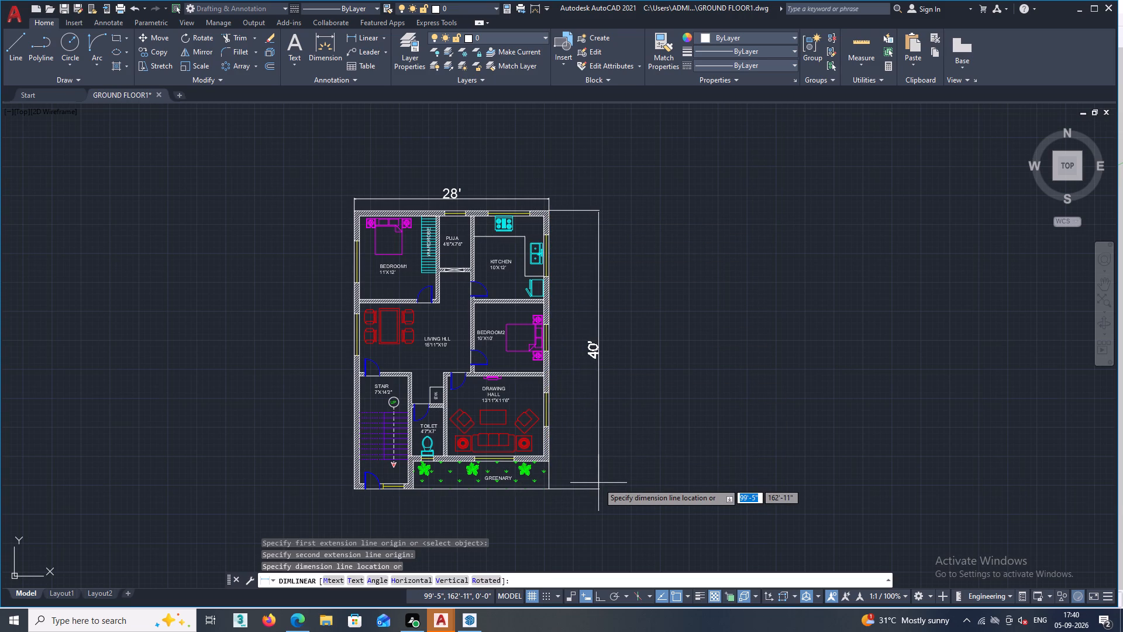
pyautogui.doubleClick(566, 482)
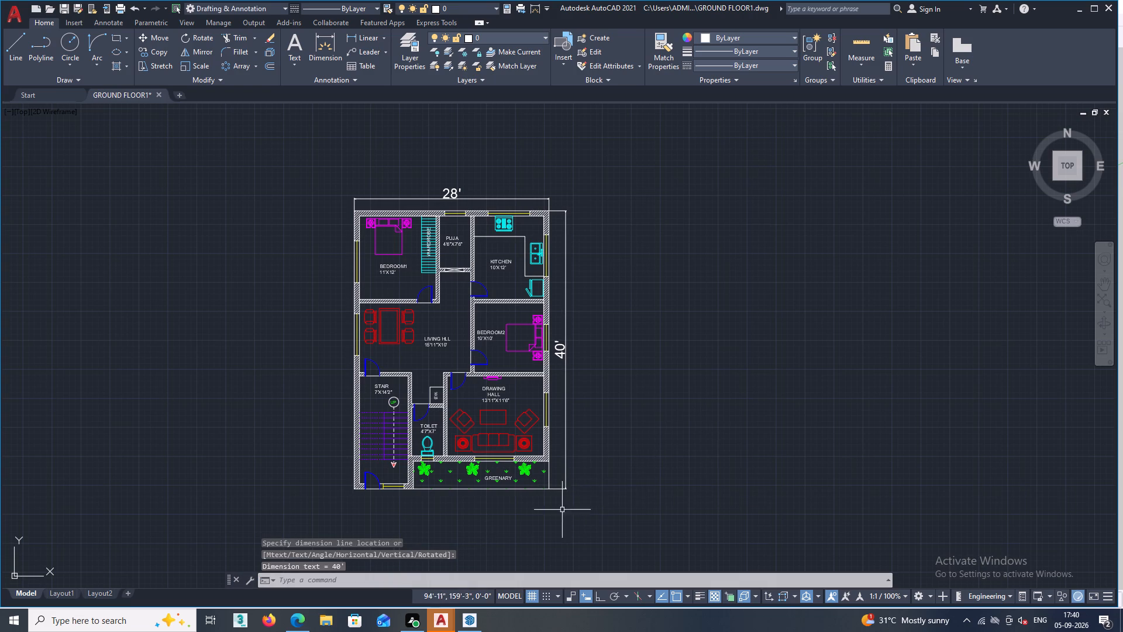
# Add a linear dimension for the GREENARY strip's depth at its east end, placed about 8" inside the outer edge.
pyautogui.scroll(2, 524, 510)
pyautogui.scroll(-1, 524, 506)
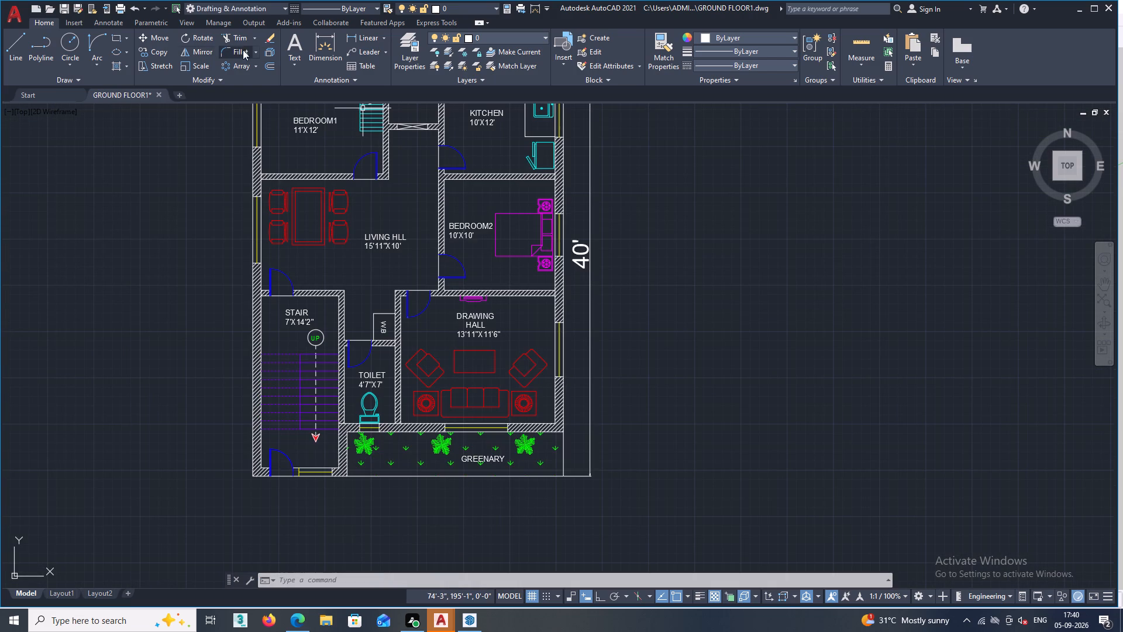
pyautogui.click(350, 39)
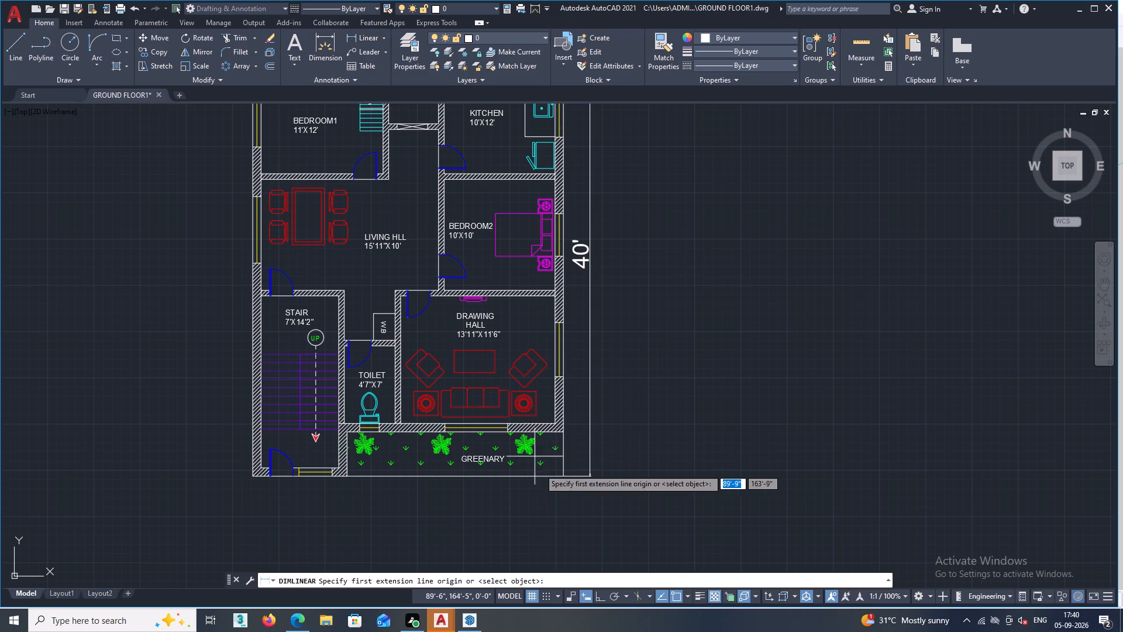
pyautogui.scroll(1, 543, 479)
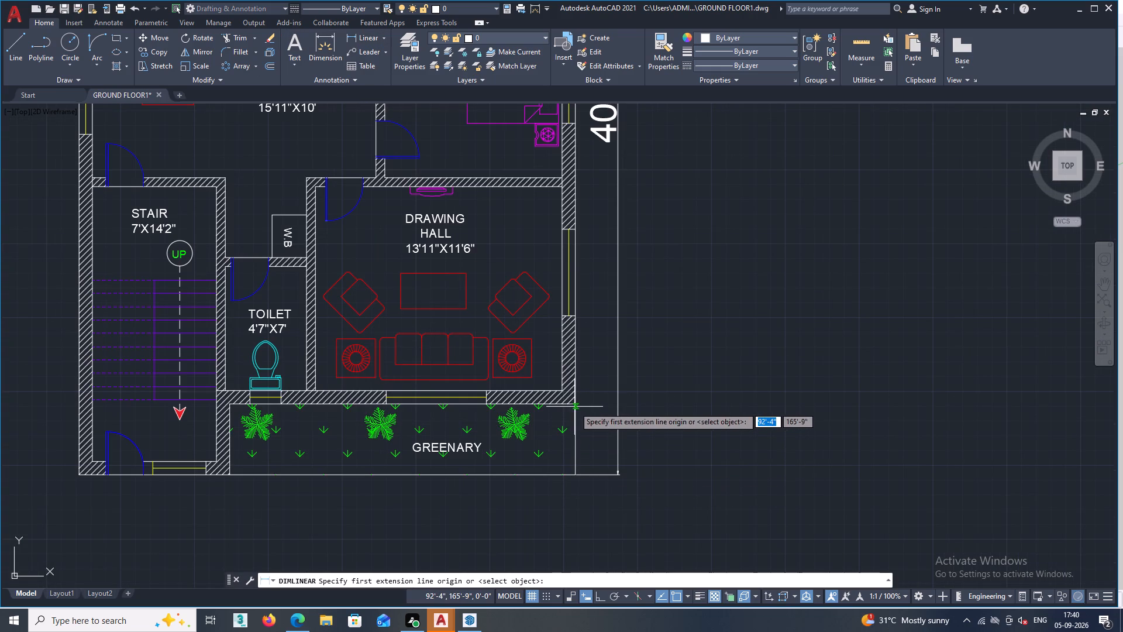
pyautogui.click(575, 403)
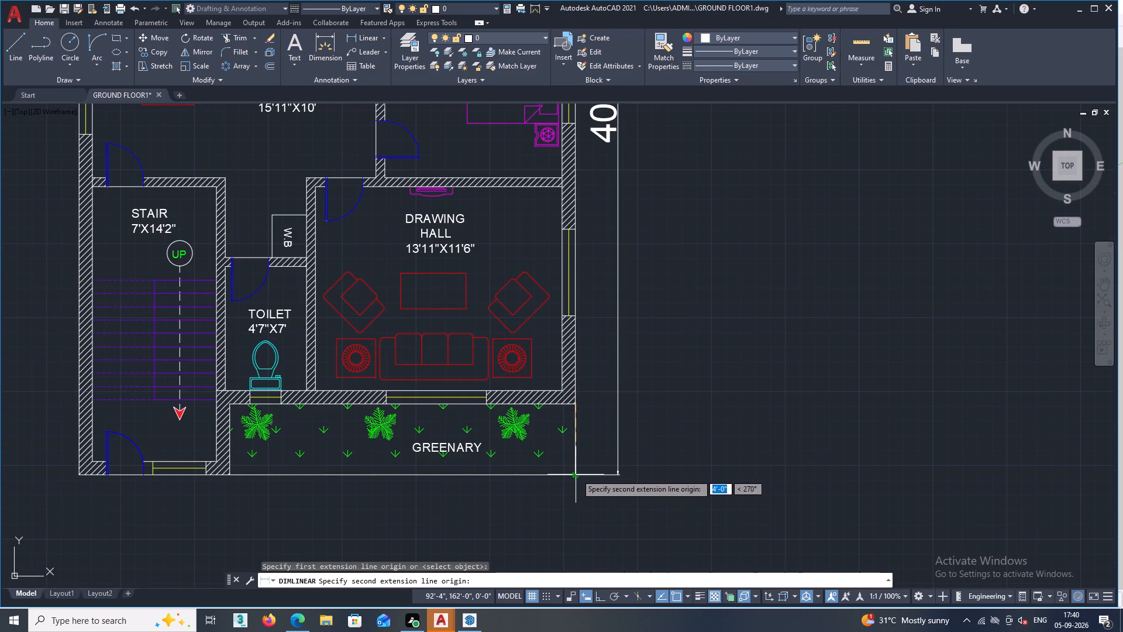
pyautogui.click(576, 474)
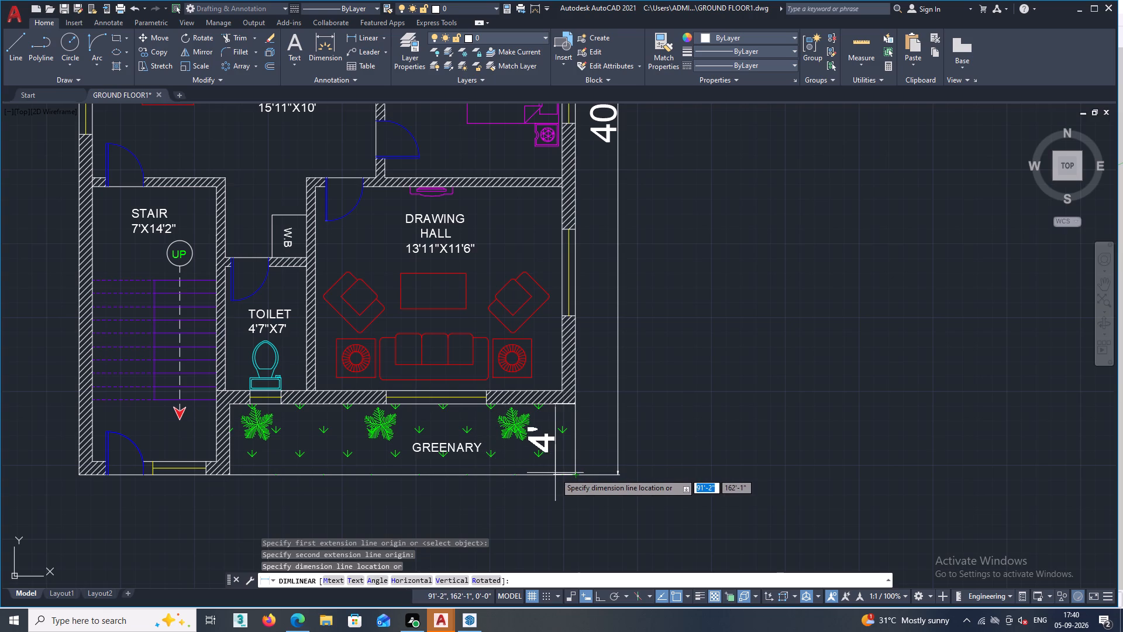
pyautogui.click(563, 475)
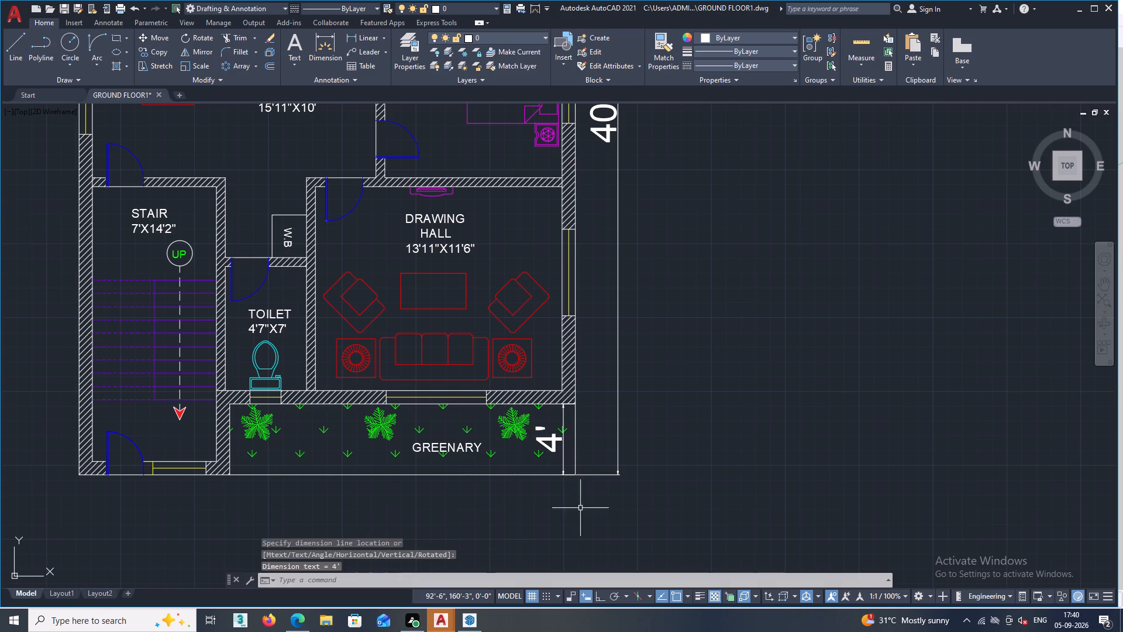
# Modify the ISO-25 dimension style so the first and second arrowheads are Right angle.
pyautogui.scroll(-1, 626, 539)
pyautogui.scroll(2, 586, 524)
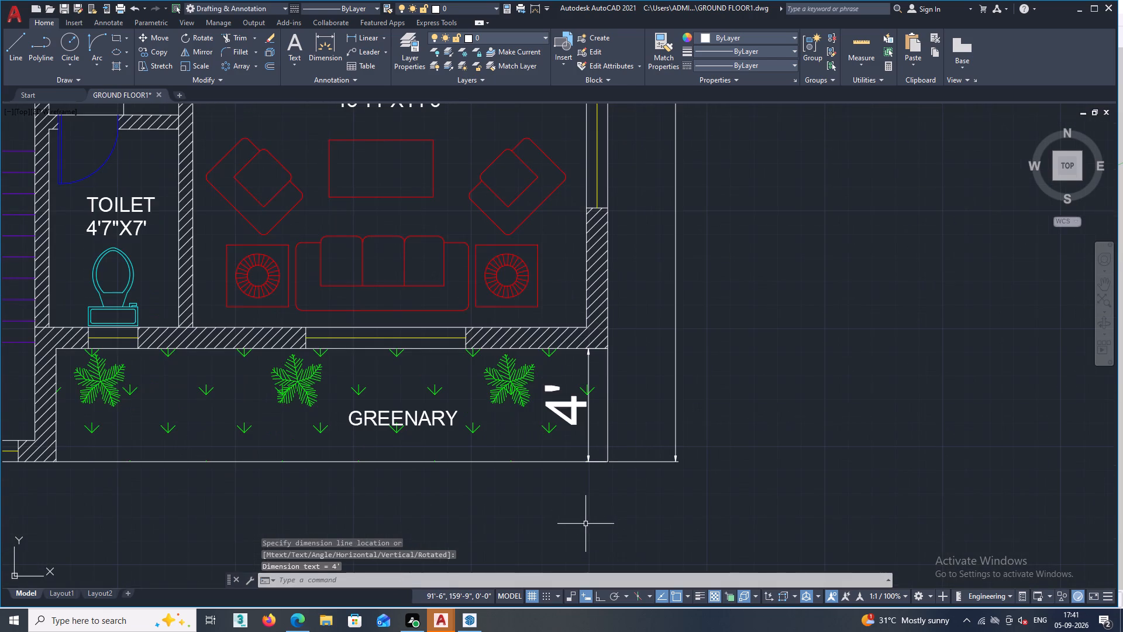
pyautogui.scroll(-1, 584, 523)
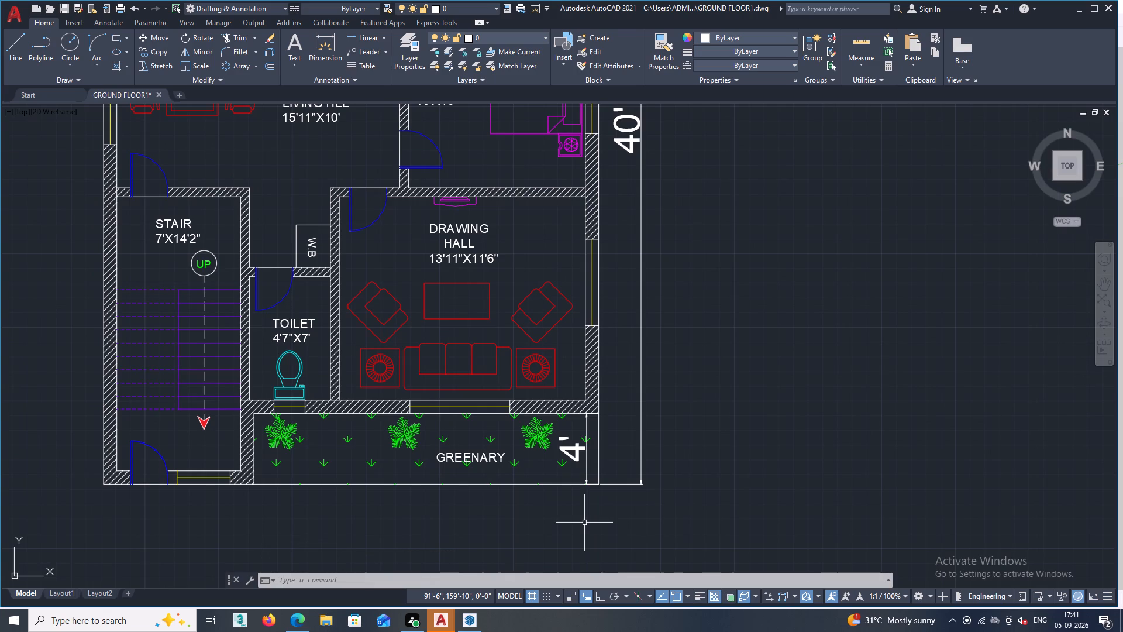
pyautogui.scroll(-2, 586, 518)
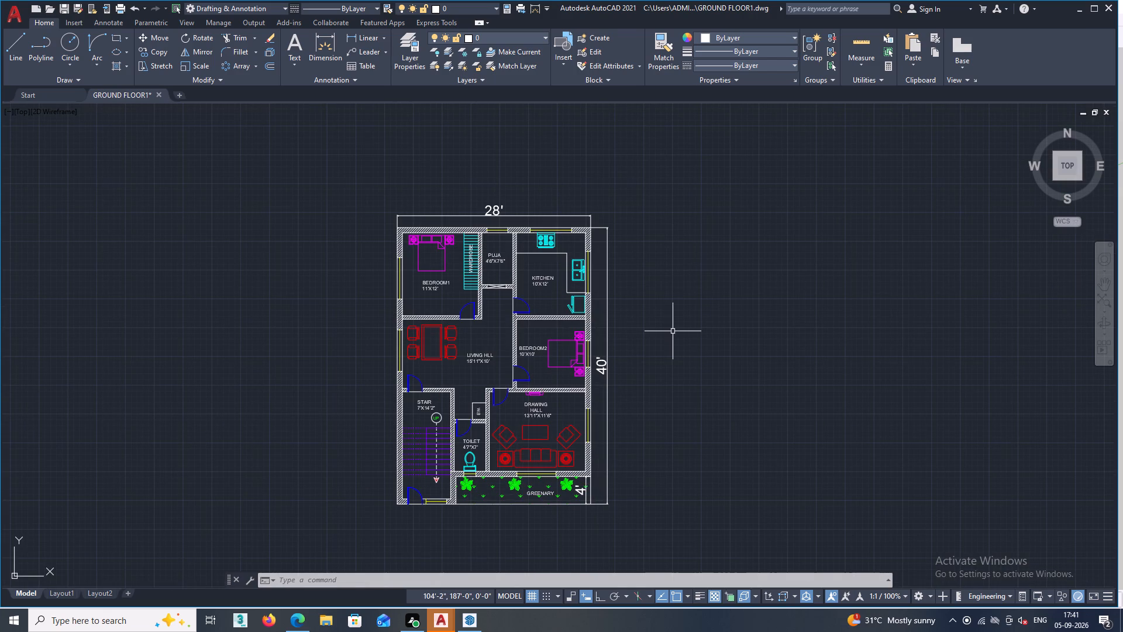
pyautogui.write('D')
pyautogui.press('space')
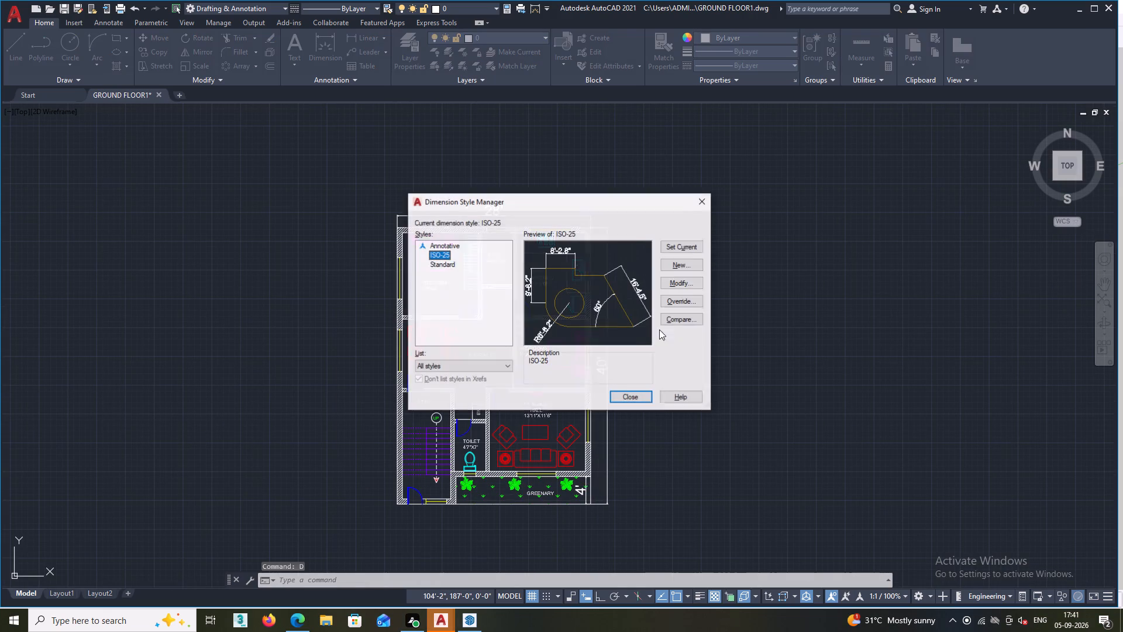
pyautogui.doubleClick(676, 284)
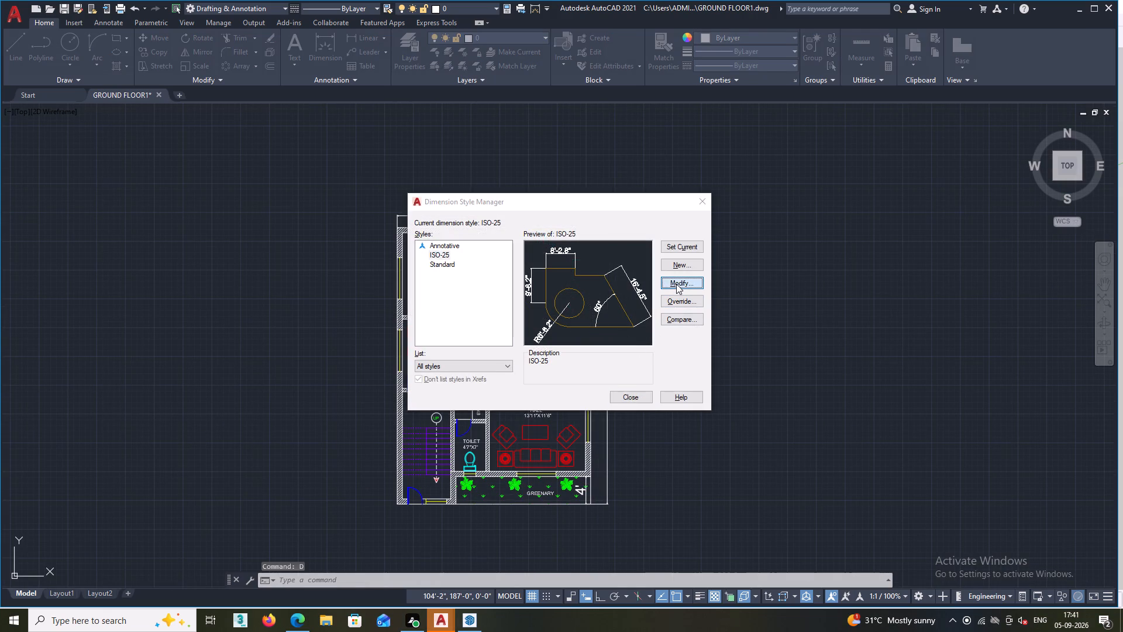
pyautogui.doubleClick(442, 178)
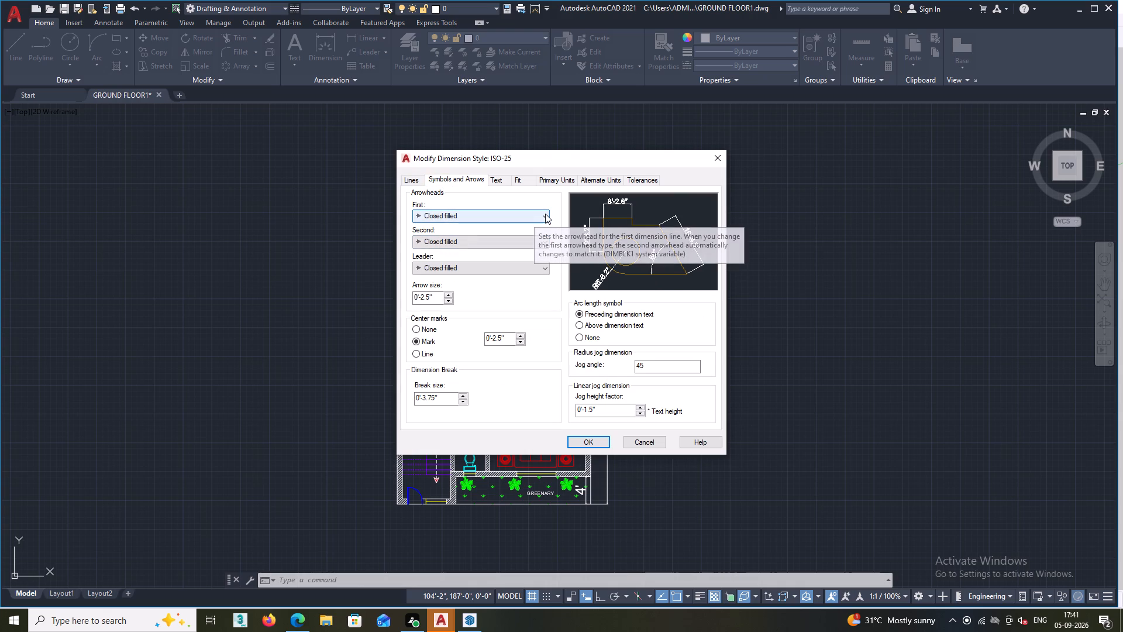
pyautogui.click(546, 214)
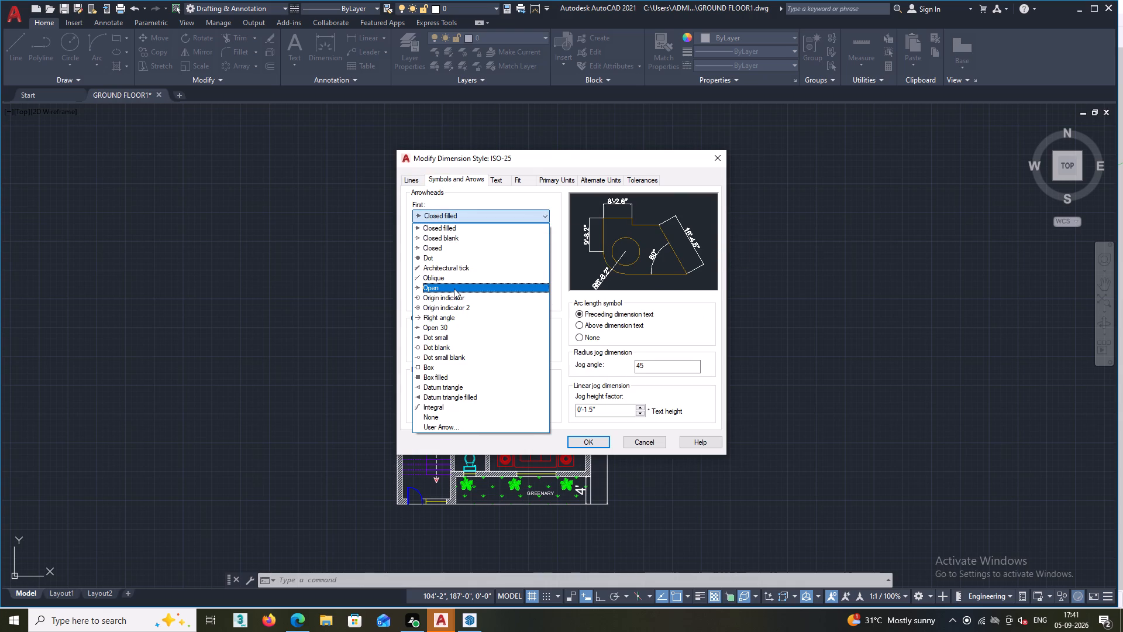
pyautogui.click(437, 317)
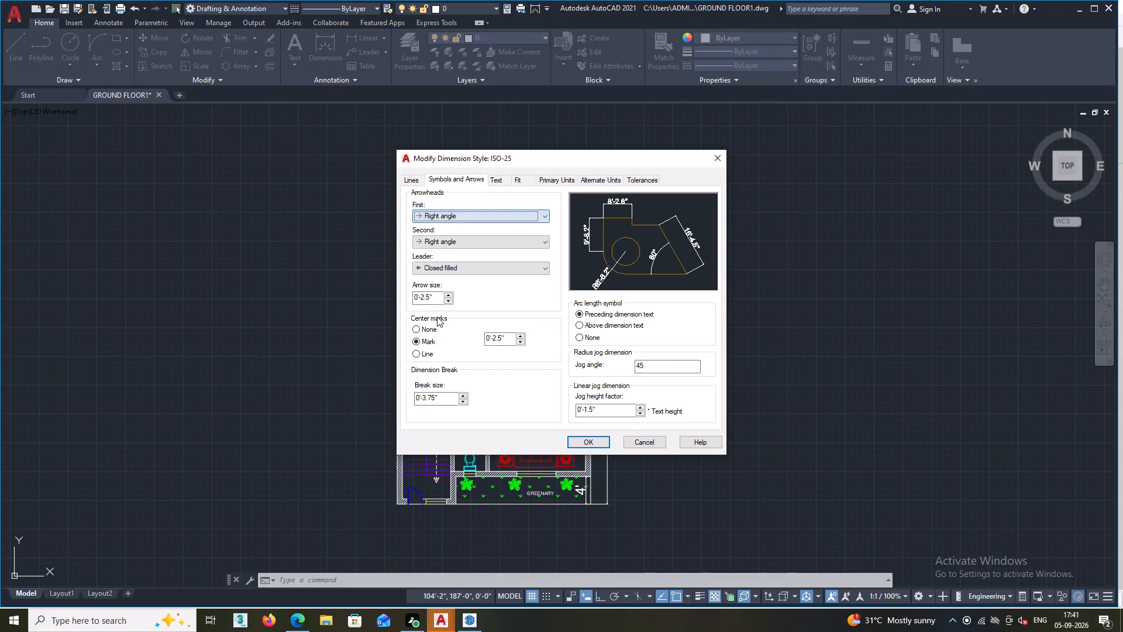
pyautogui.scroll(1, 587, 229)
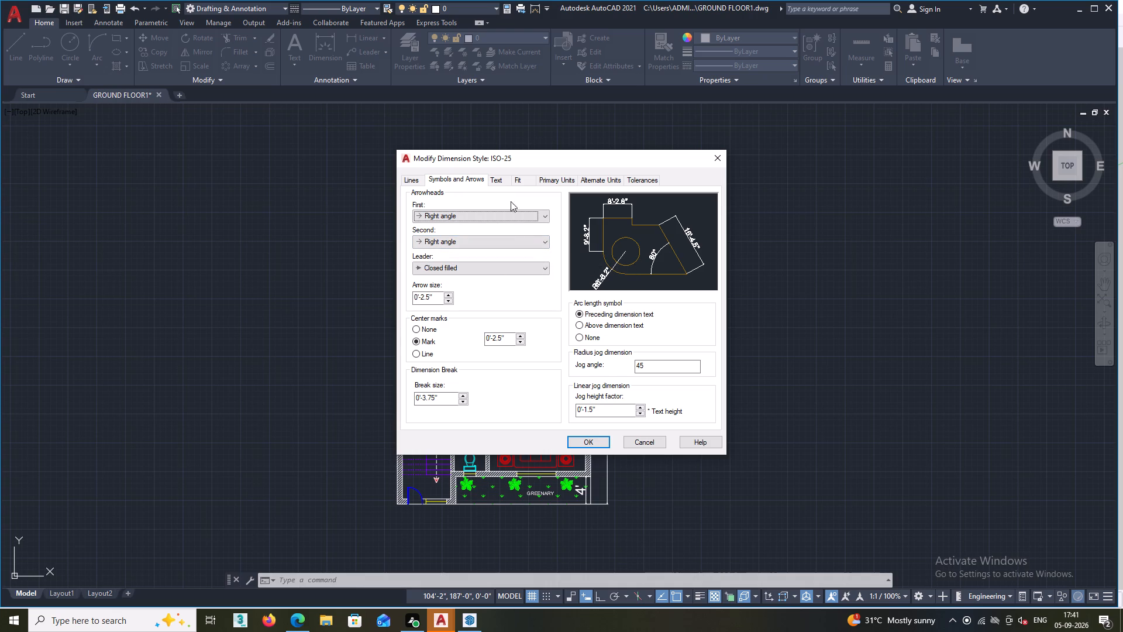
# Try other text heights for the ISO-25 dimension style, settle on 1'-5.5", and apply the style changes.
pyautogui.click(497, 180)
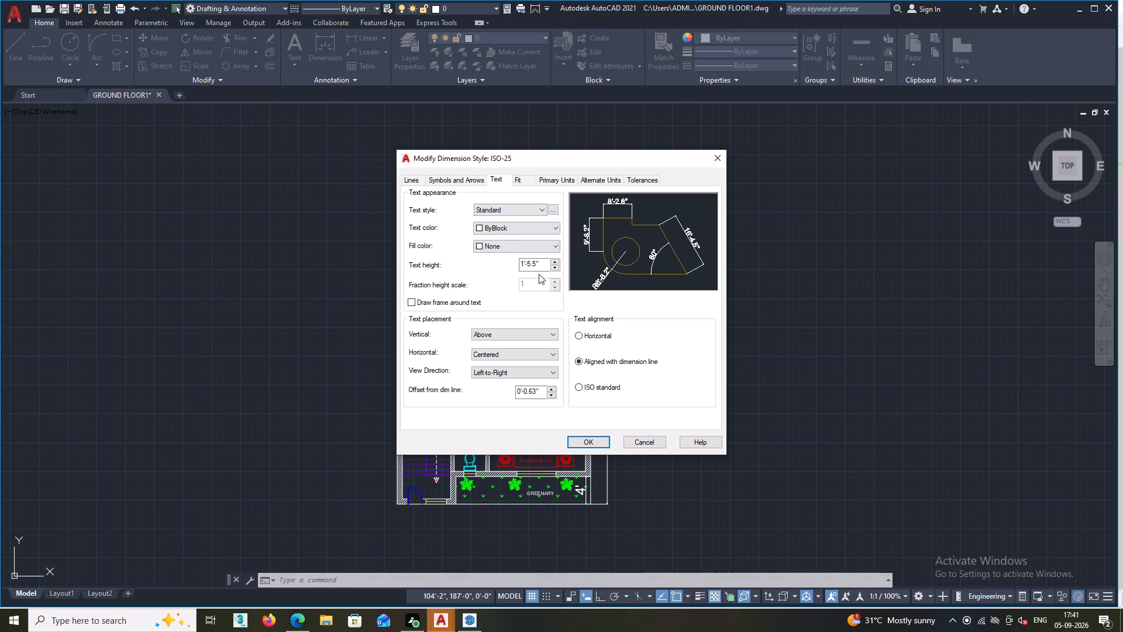
pyautogui.doubleClick(554, 267)
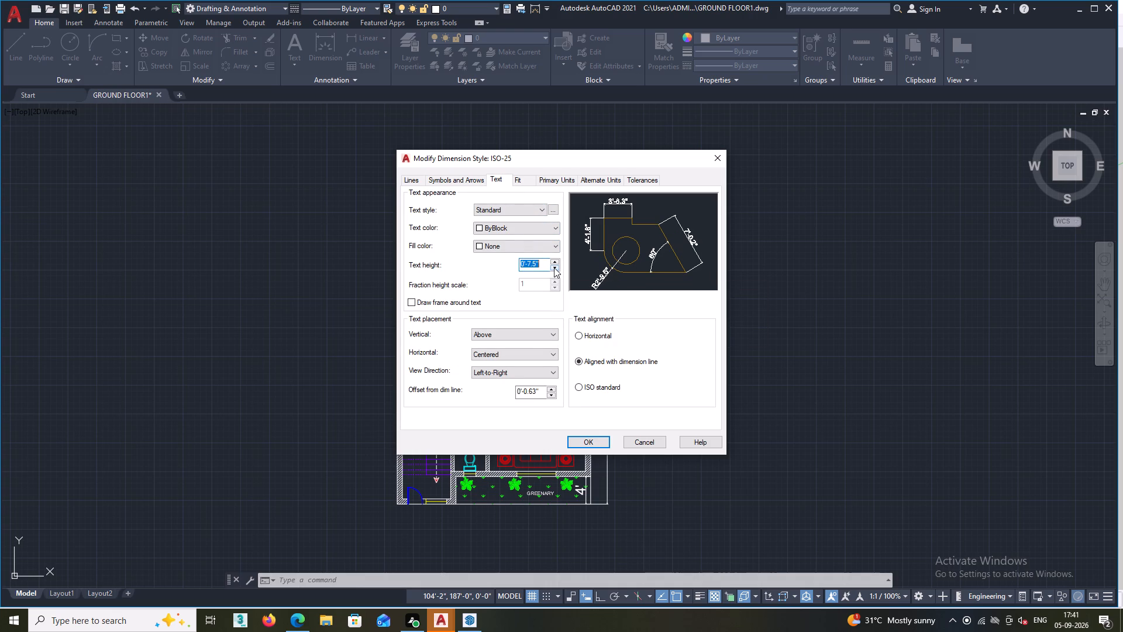
pyautogui.click(554, 262)
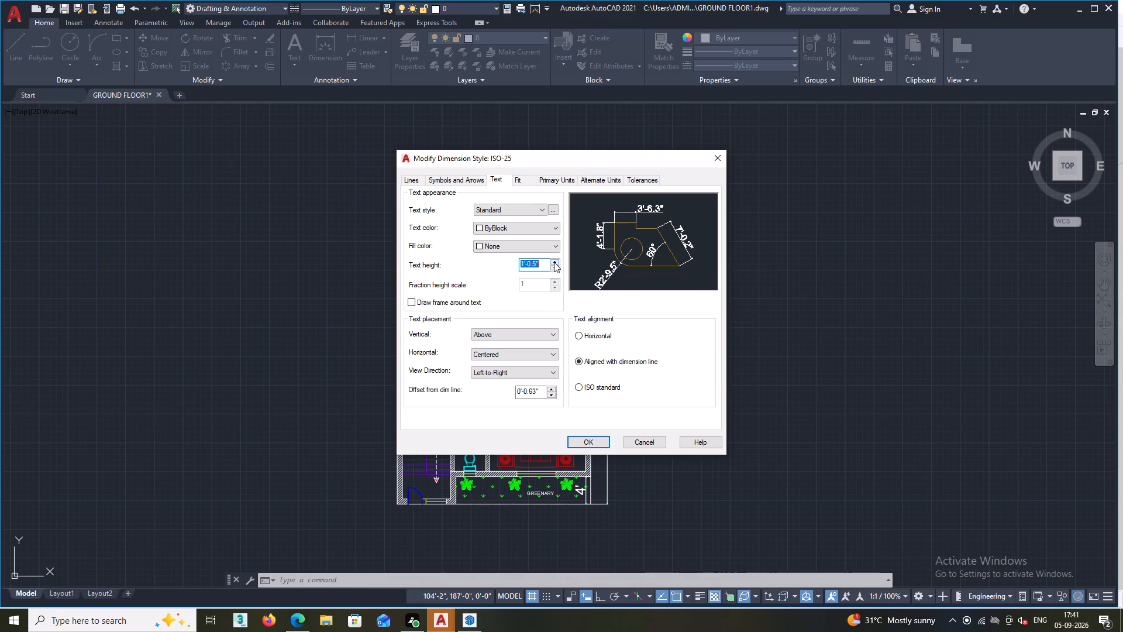
pyautogui.click(553, 259)
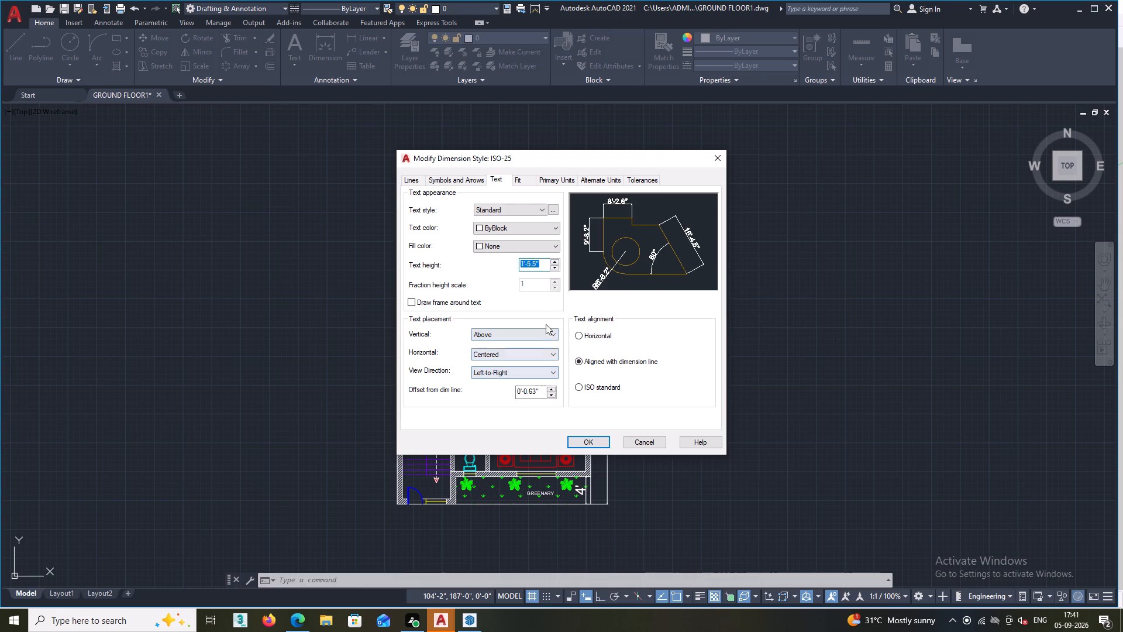
pyautogui.click(554, 259)
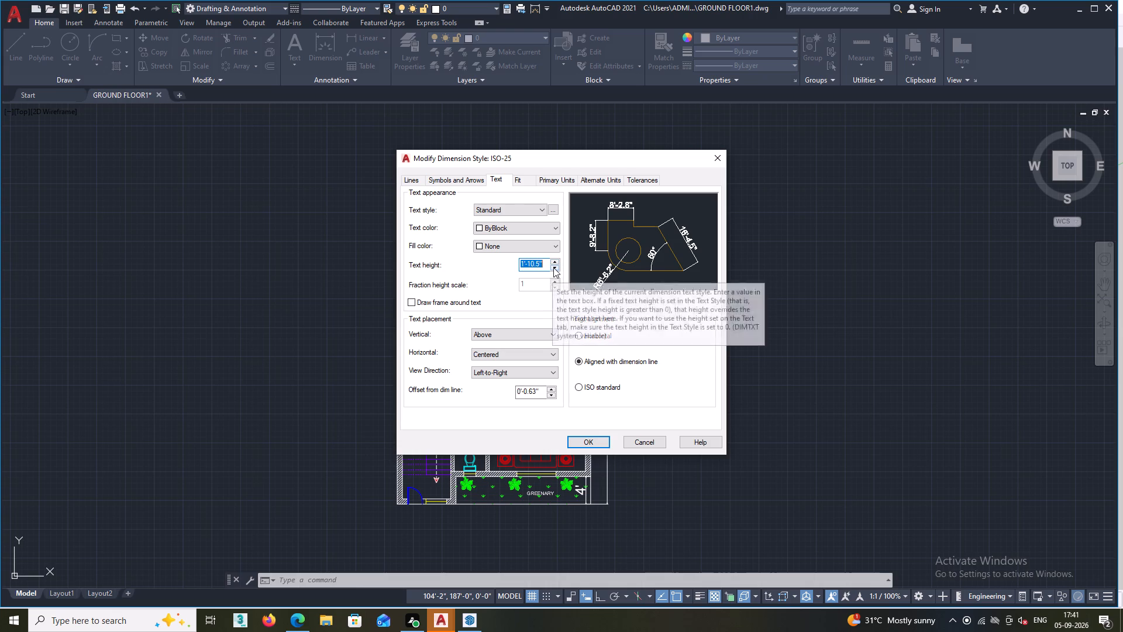
pyautogui.click(553, 267)
pyautogui.click(585, 437)
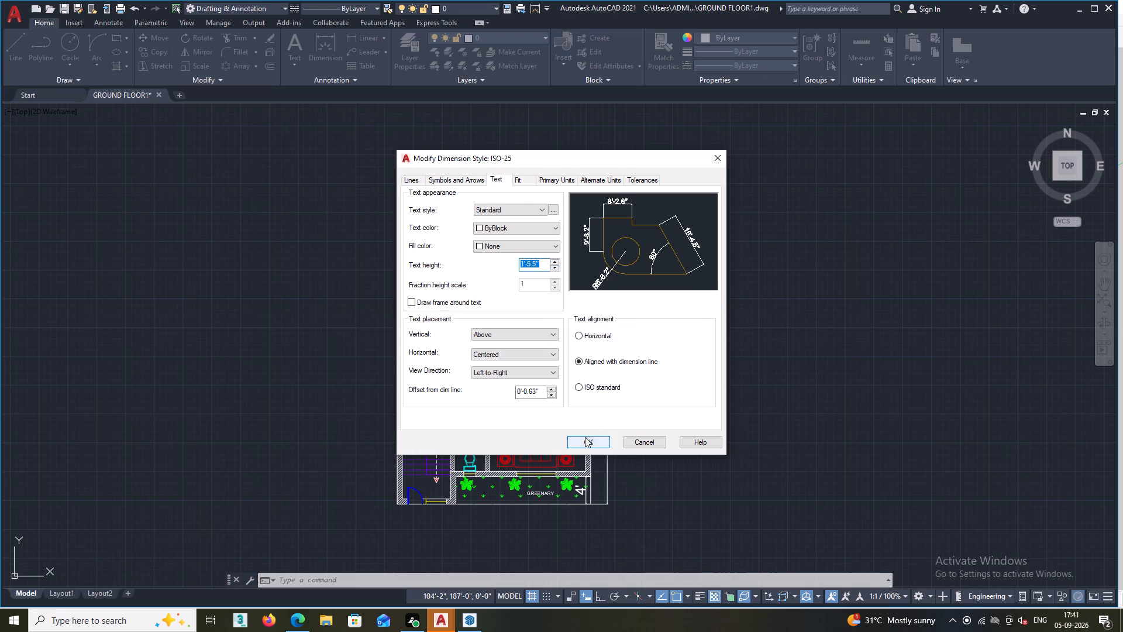
pyautogui.click(629, 391)
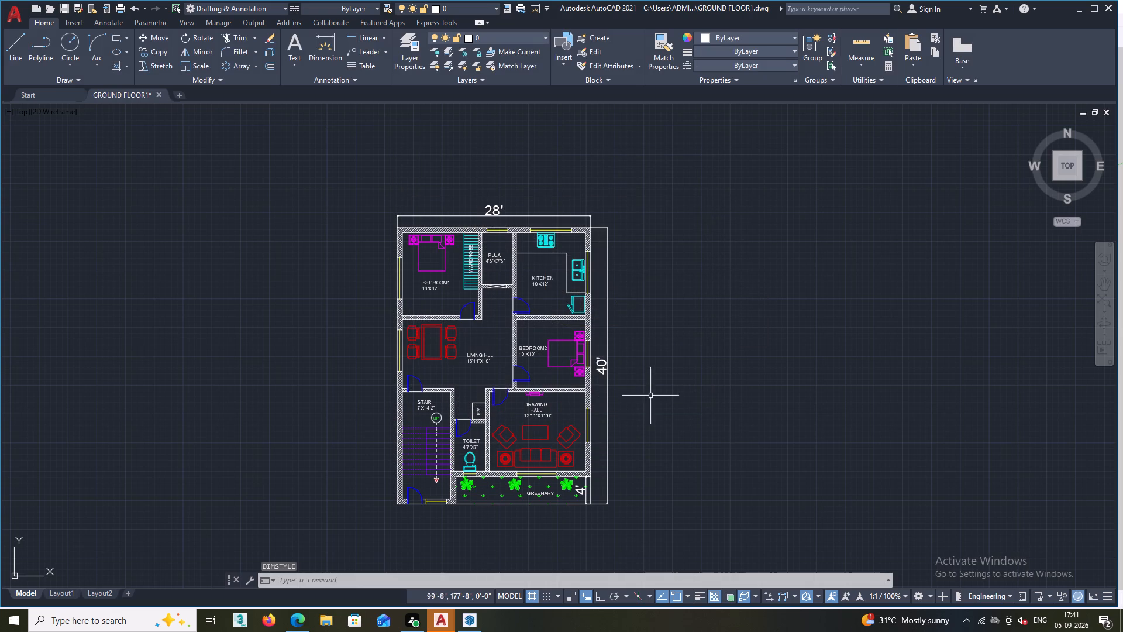
# Examine the arrowheads and extension lines of the overall width, overall depth and GREENARY strip dimensions.
pyautogui.scroll(2, 578, 202)
pyautogui.scroll(3, 625, 252)
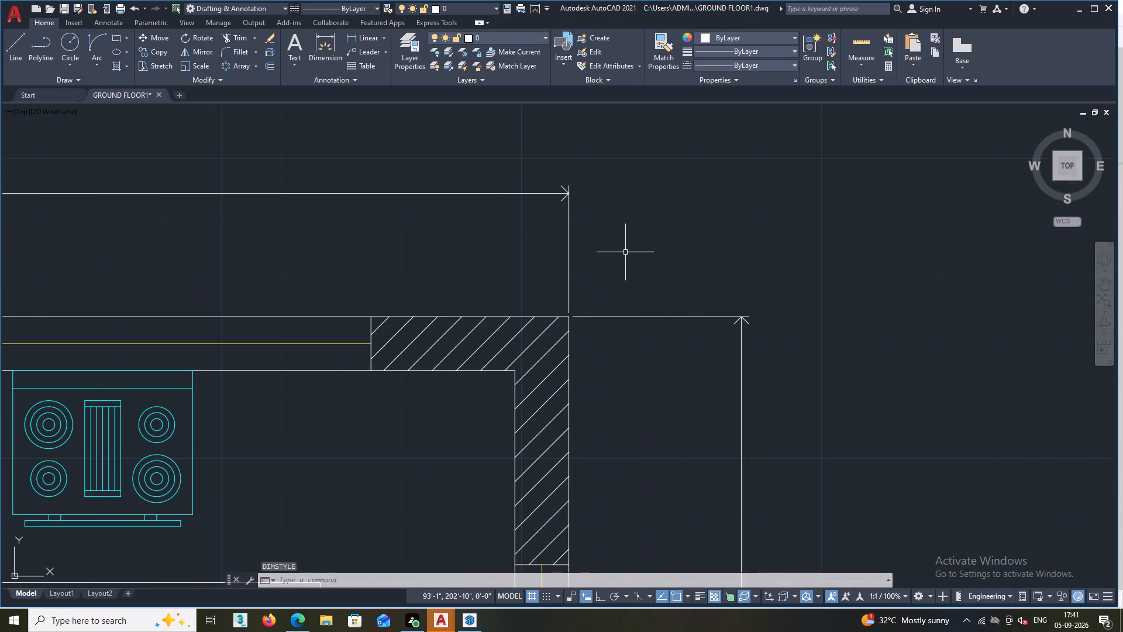
pyautogui.scroll(-4, 625, 257)
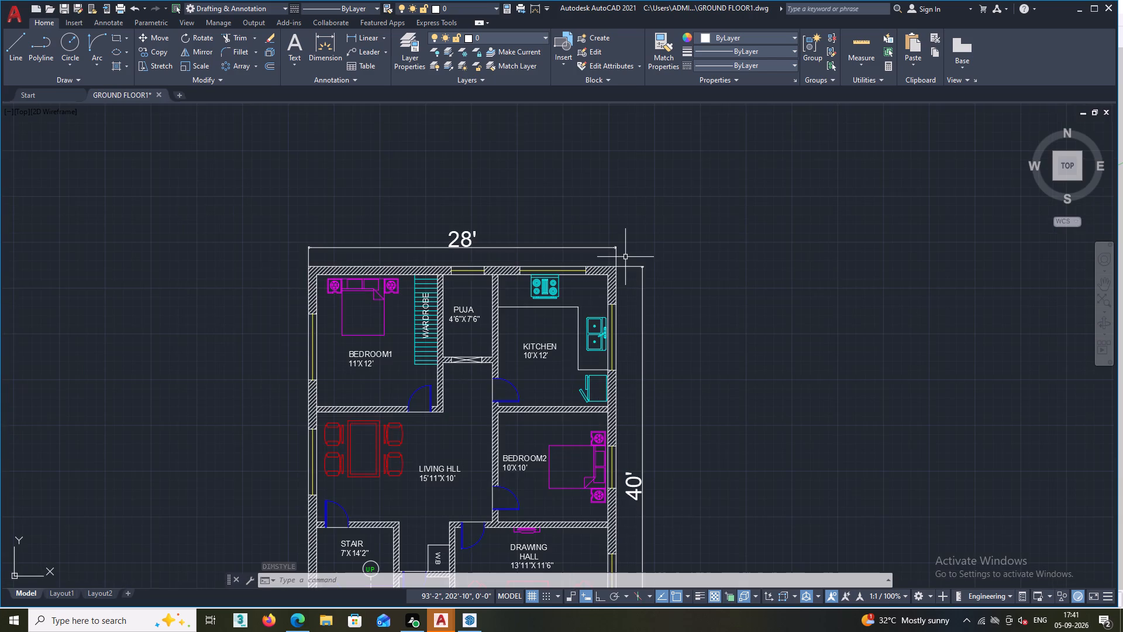
pyautogui.scroll(-1, 578, 262)
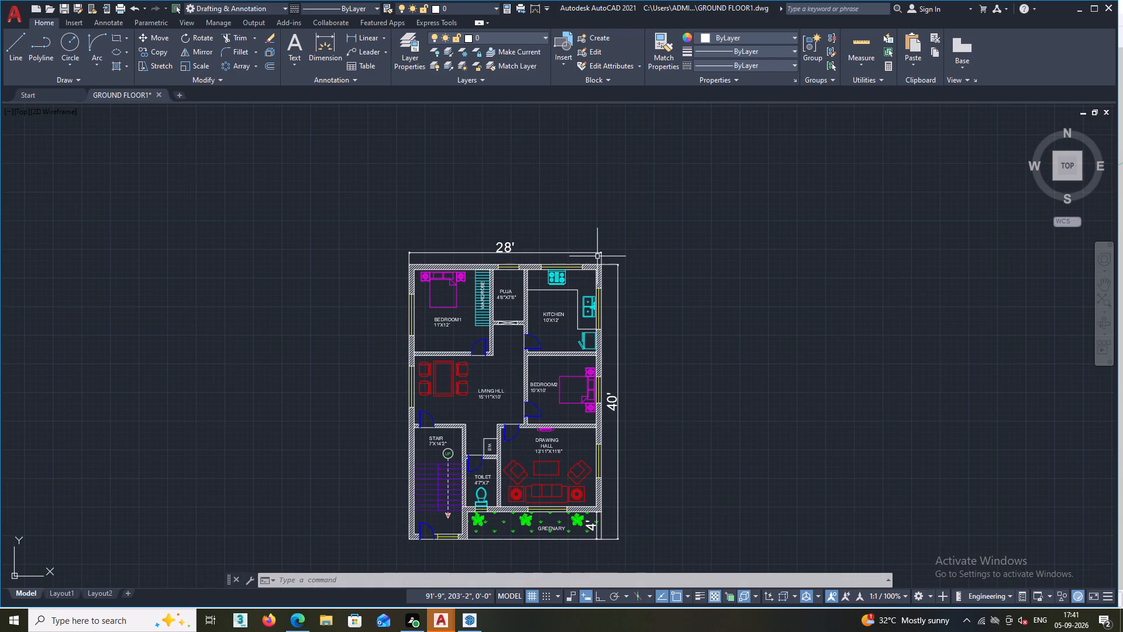
pyautogui.scroll(3, 498, 255)
pyautogui.scroll(-4, 498, 255)
pyautogui.scroll(2, 556, 455)
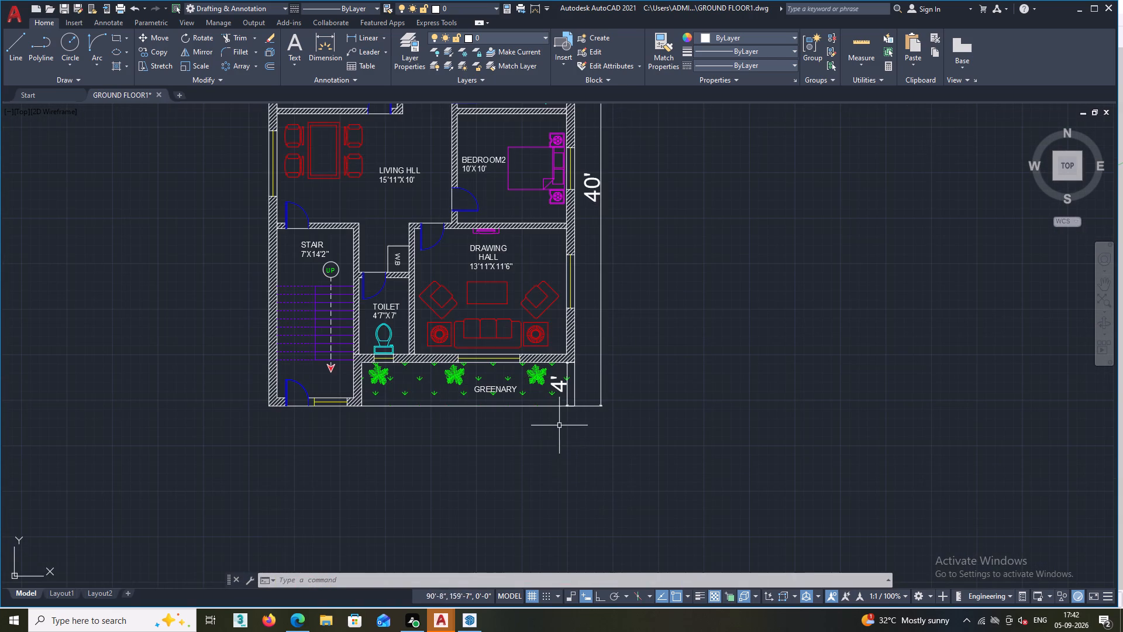
pyautogui.scroll(2, 566, 415)
pyautogui.scroll(-1, 566, 415)
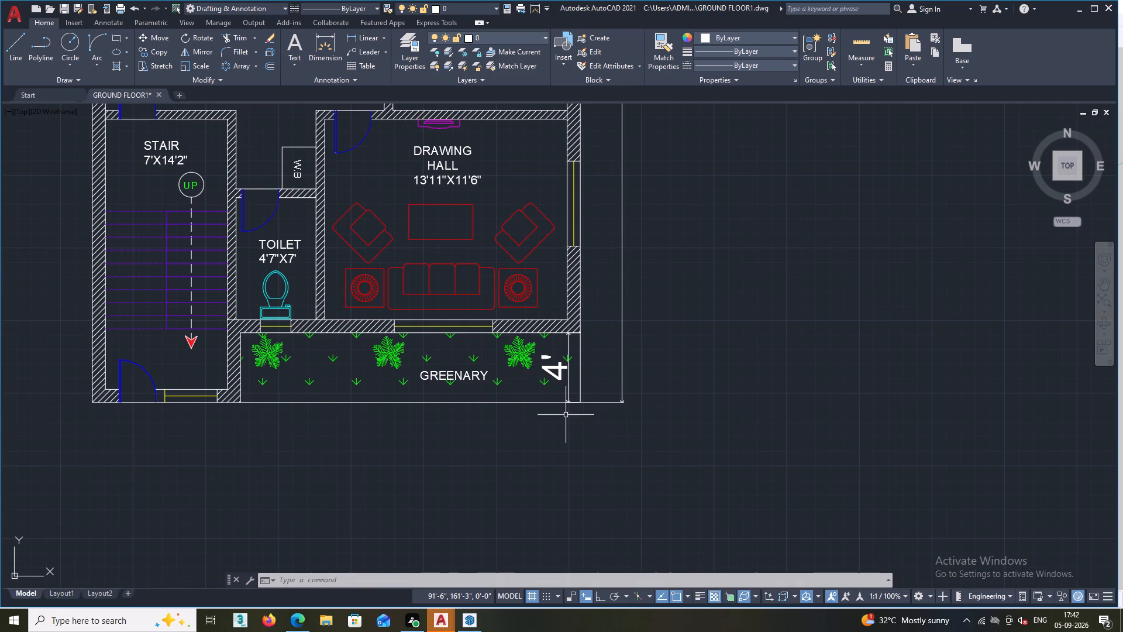
pyautogui.scroll(-2, 566, 415)
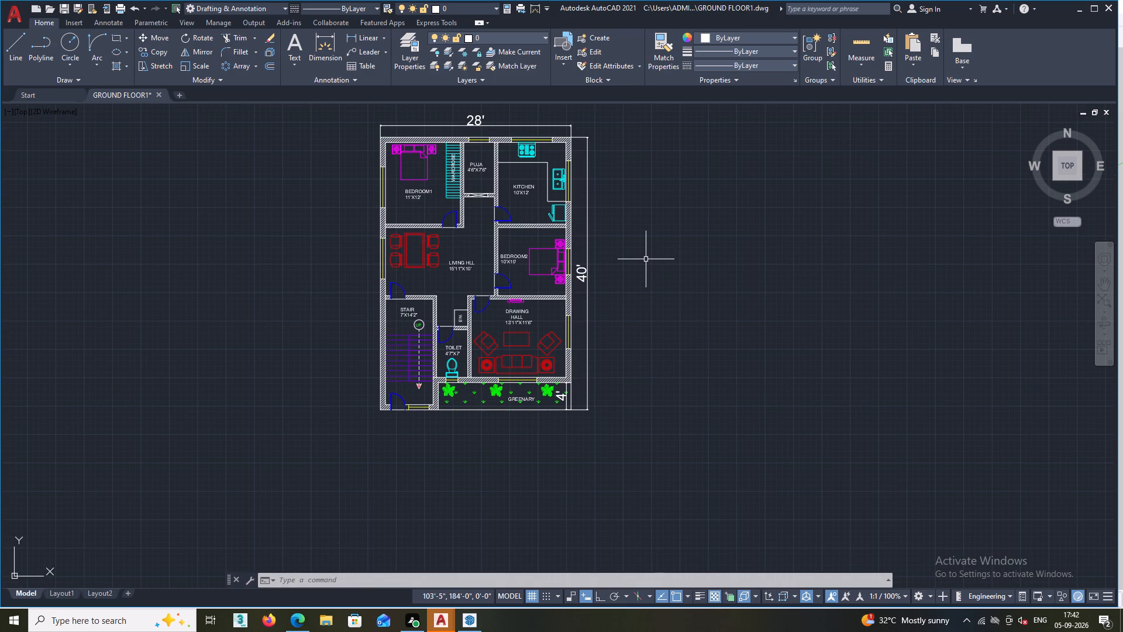
# Modify ISO-25 to use fixed length extension lines with length, extension beyond dimension lines and offset from origin all 0".
pyautogui.write('D')
pyautogui.press('space')
pyautogui.doubleClick(670, 281)
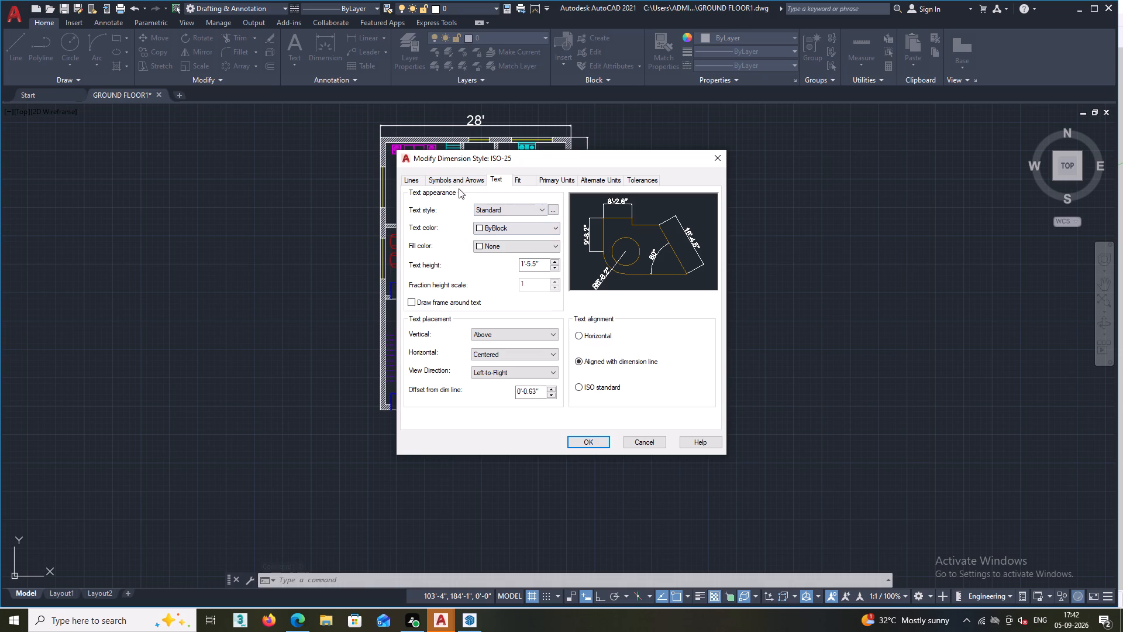
pyautogui.doubleClick(407, 178)
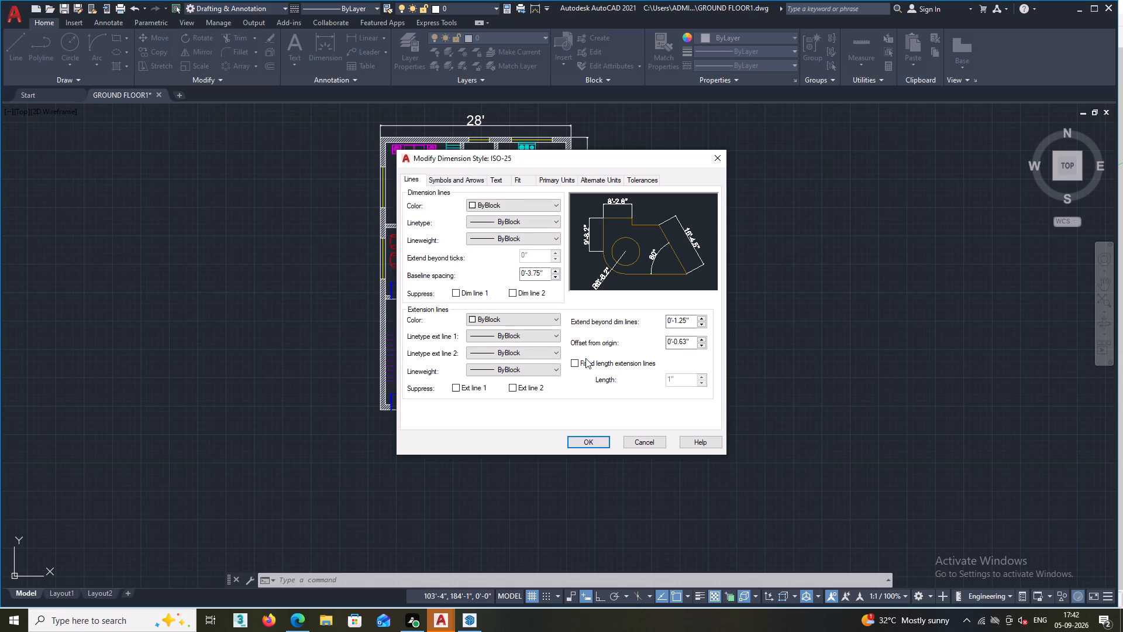
pyautogui.click(573, 362)
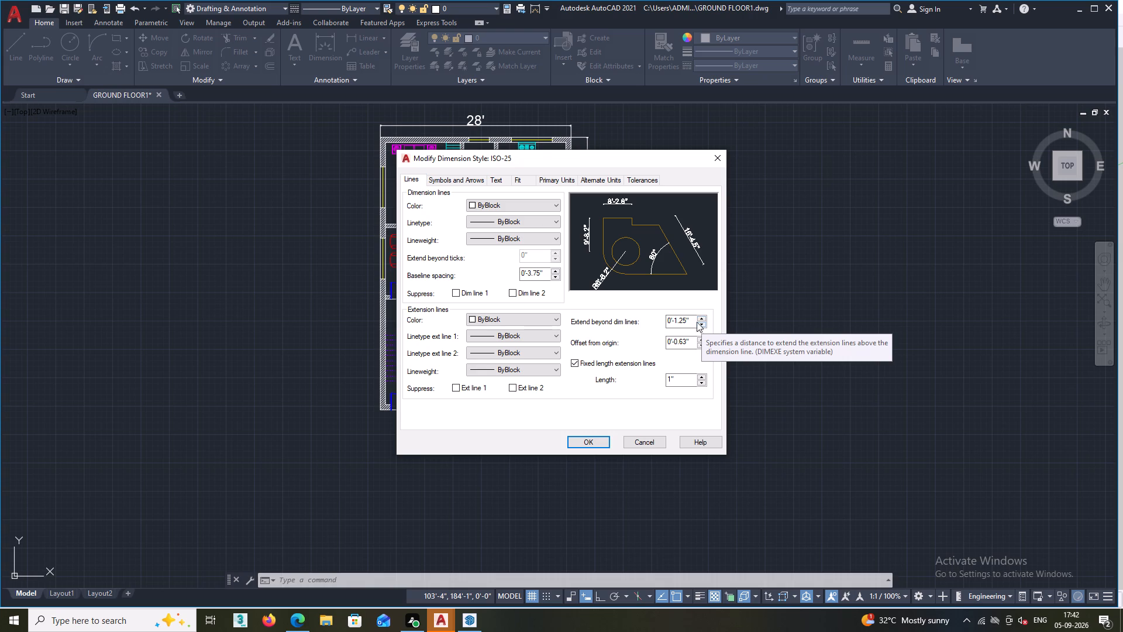
pyautogui.scroll(2, 691, 327)
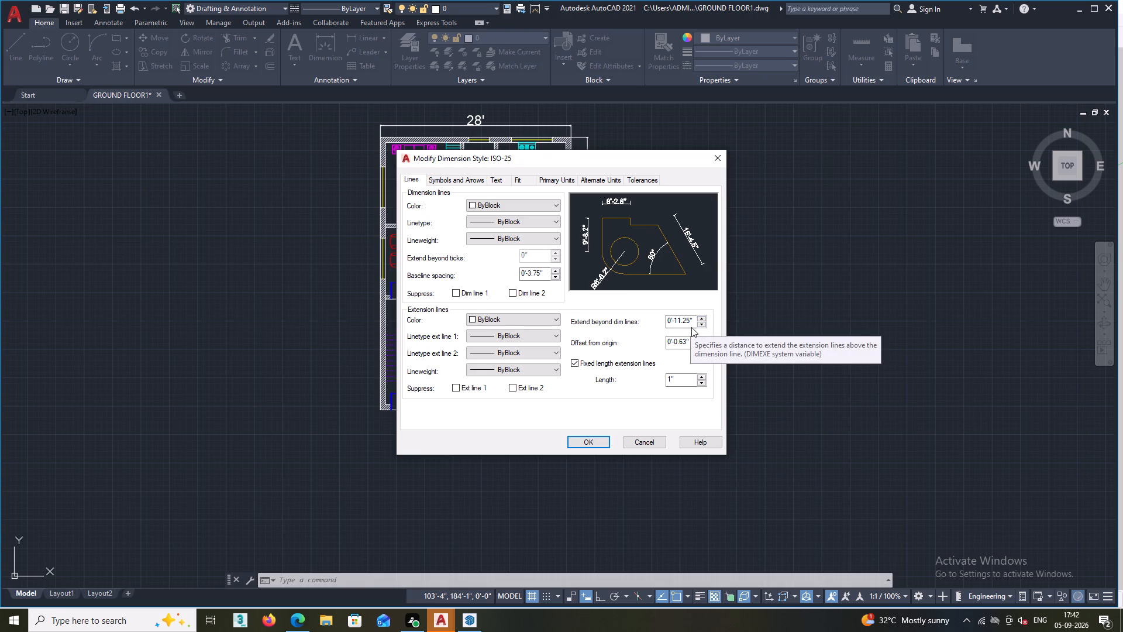
pyautogui.click(703, 324)
pyautogui.tripleClick(703, 324)
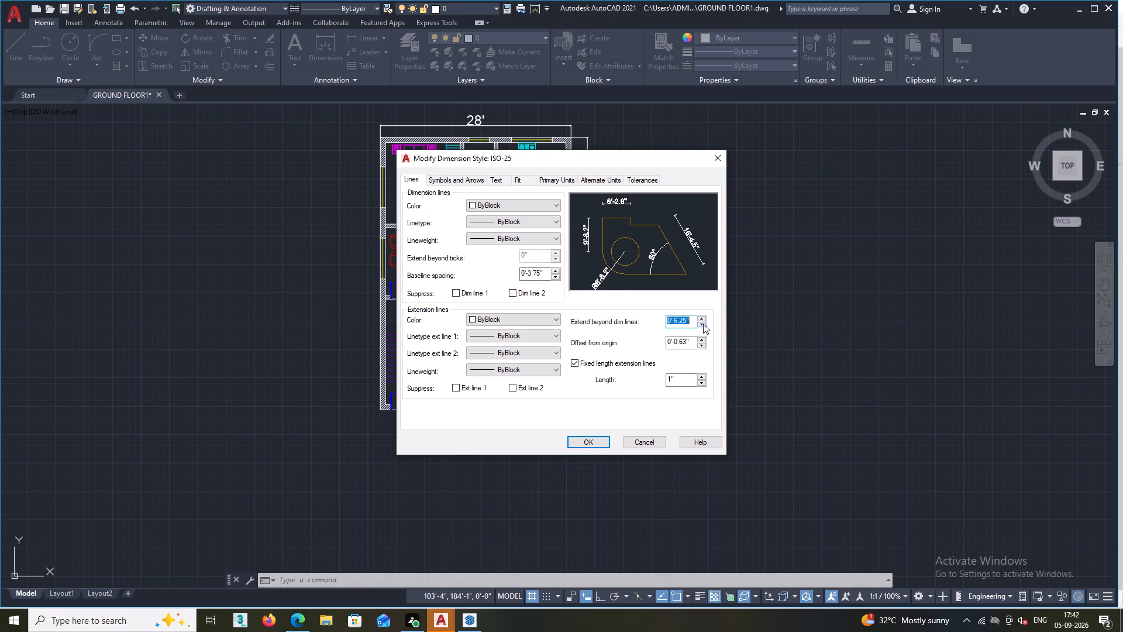
pyautogui.tripleClick(701, 345)
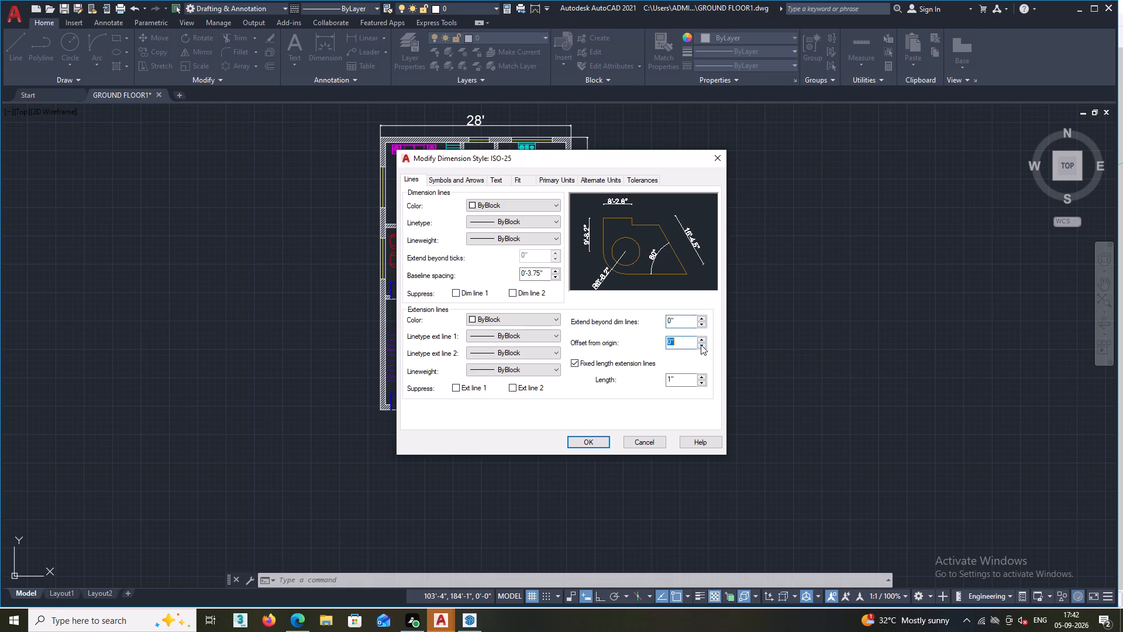
pyautogui.click(701, 382)
pyautogui.click(595, 441)
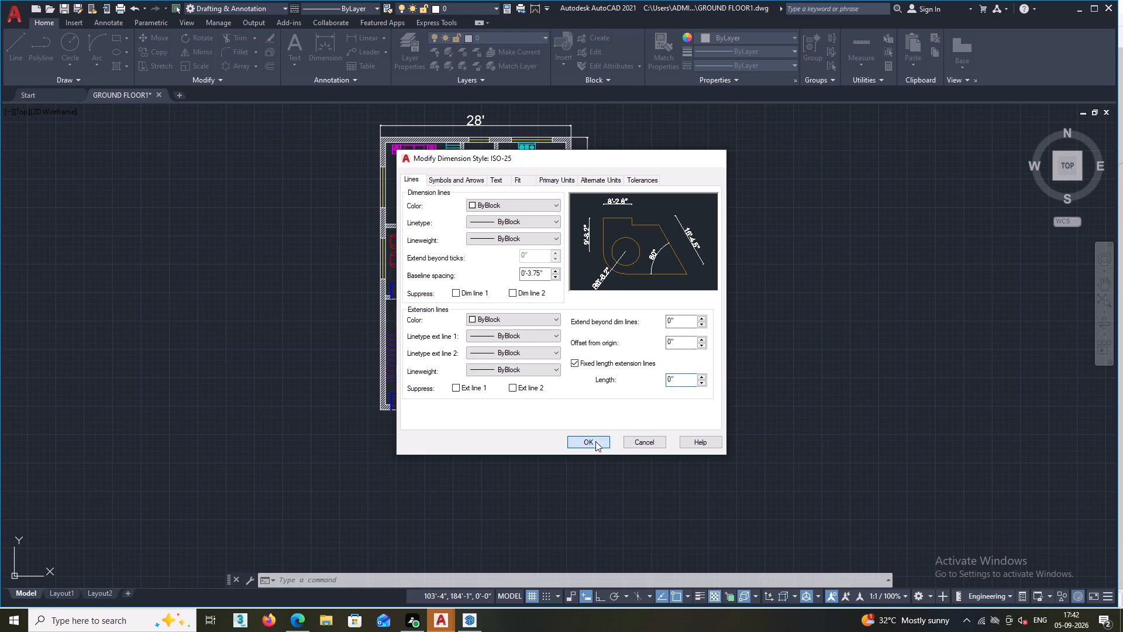
pyautogui.click(633, 397)
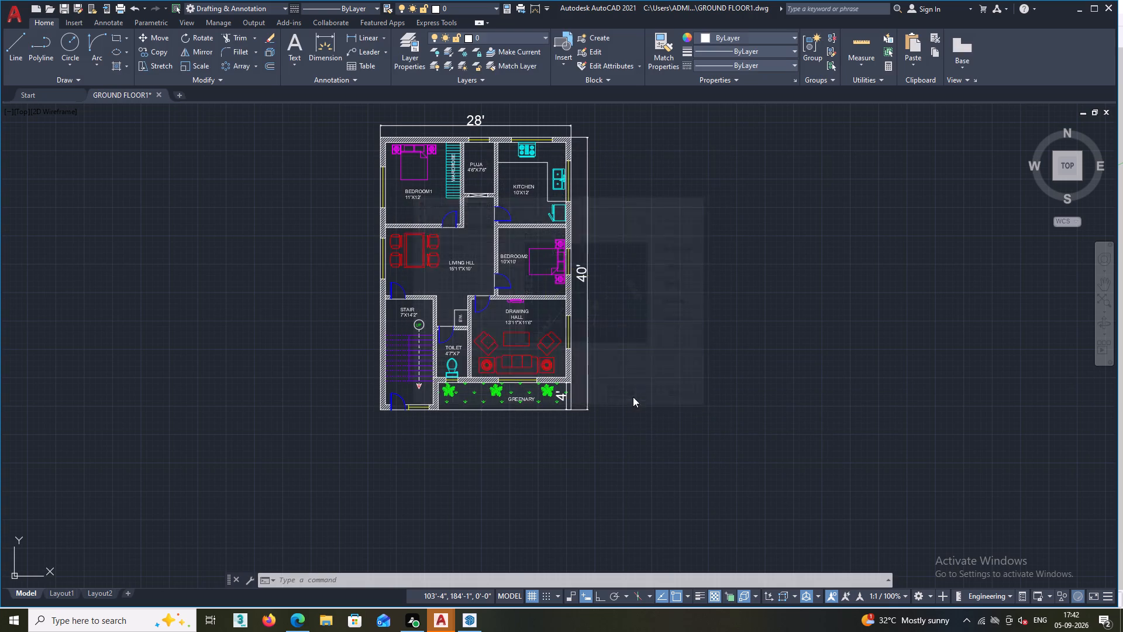
# Examine the ends of the overall width, overall depth and GREENARY strip dimensions around the plan.
pyautogui.scroll(5, 605, 417)
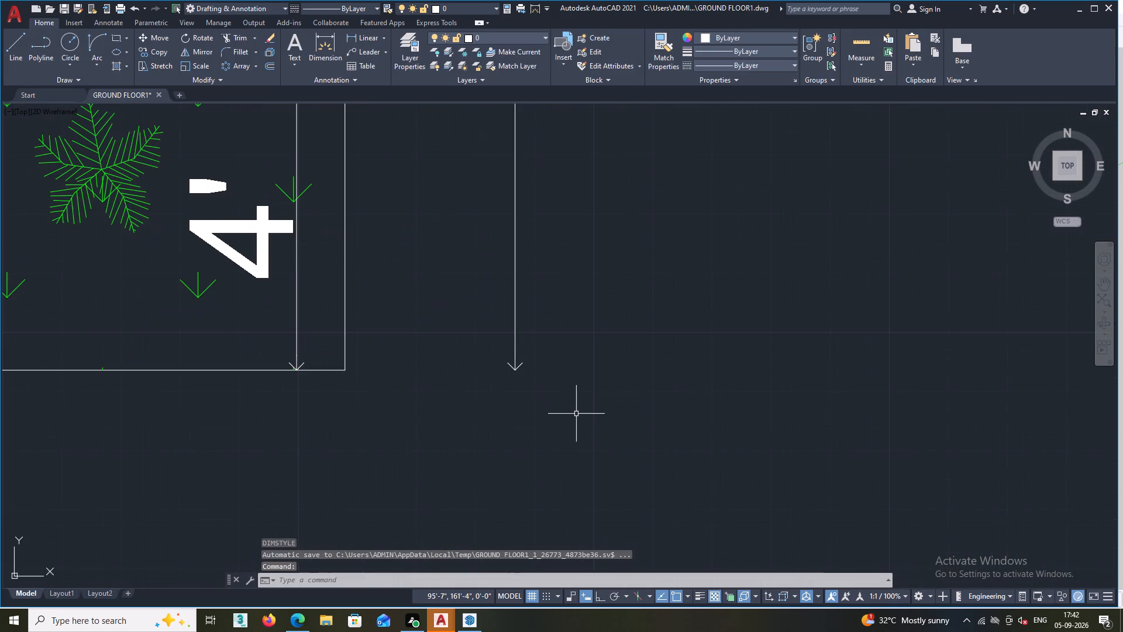
pyautogui.scroll(-5, 576, 414)
pyautogui.scroll(2, 554, 136)
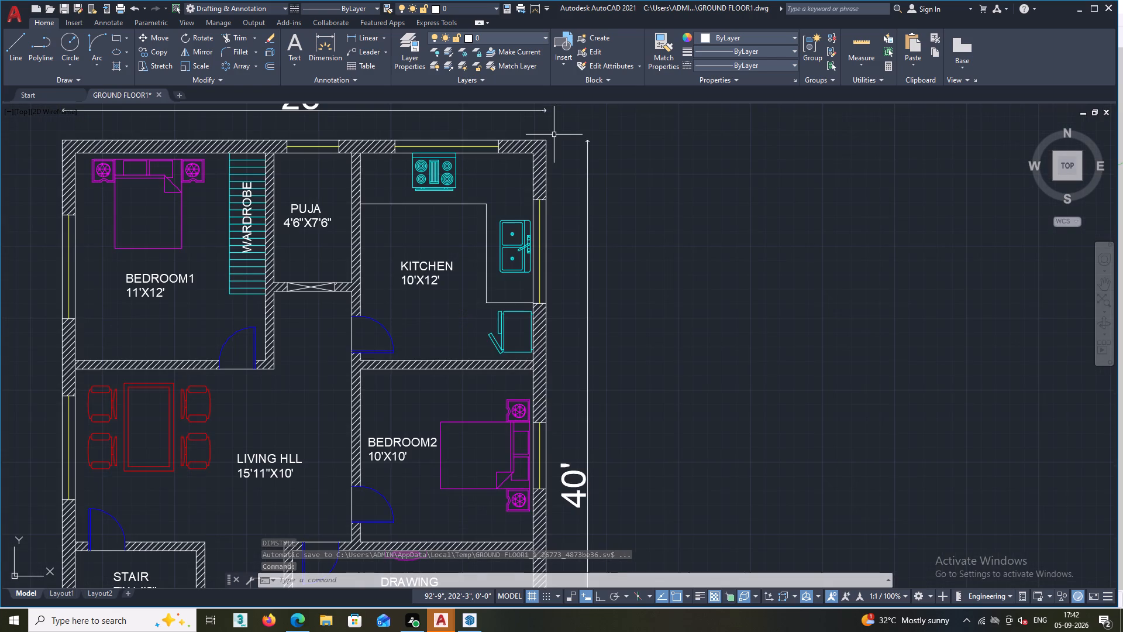
pyautogui.scroll(-2, 554, 135)
pyautogui.scroll(3, 353, 129)
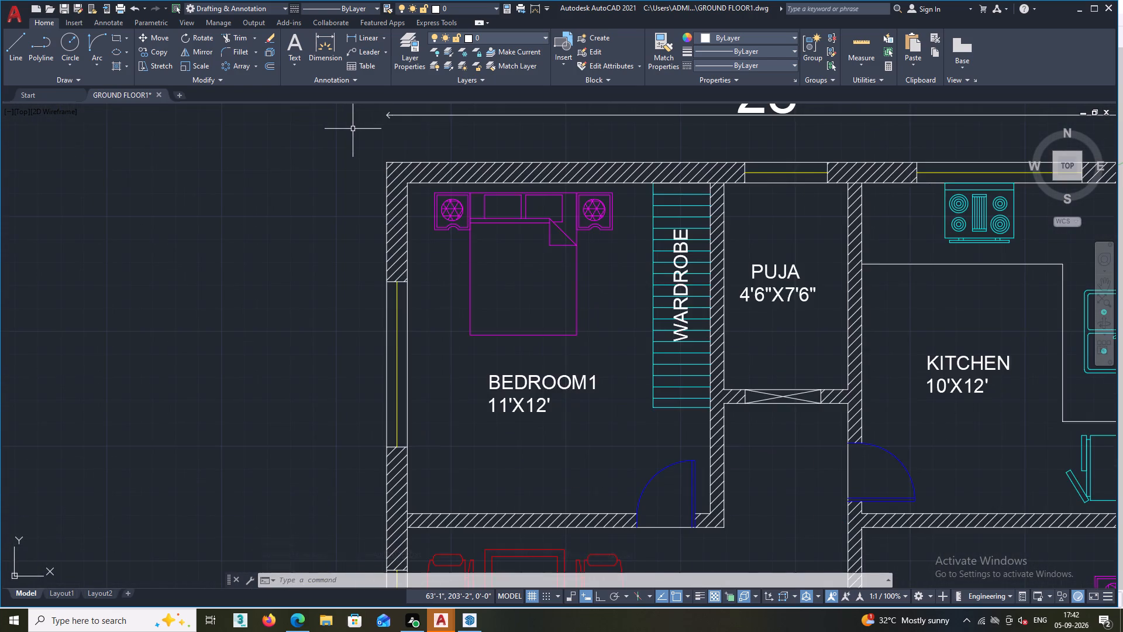
pyautogui.scroll(-2, 353, 130)
pyautogui.scroll(-2, 425, 365)
pyautogui.scroll(3, 501, 444)
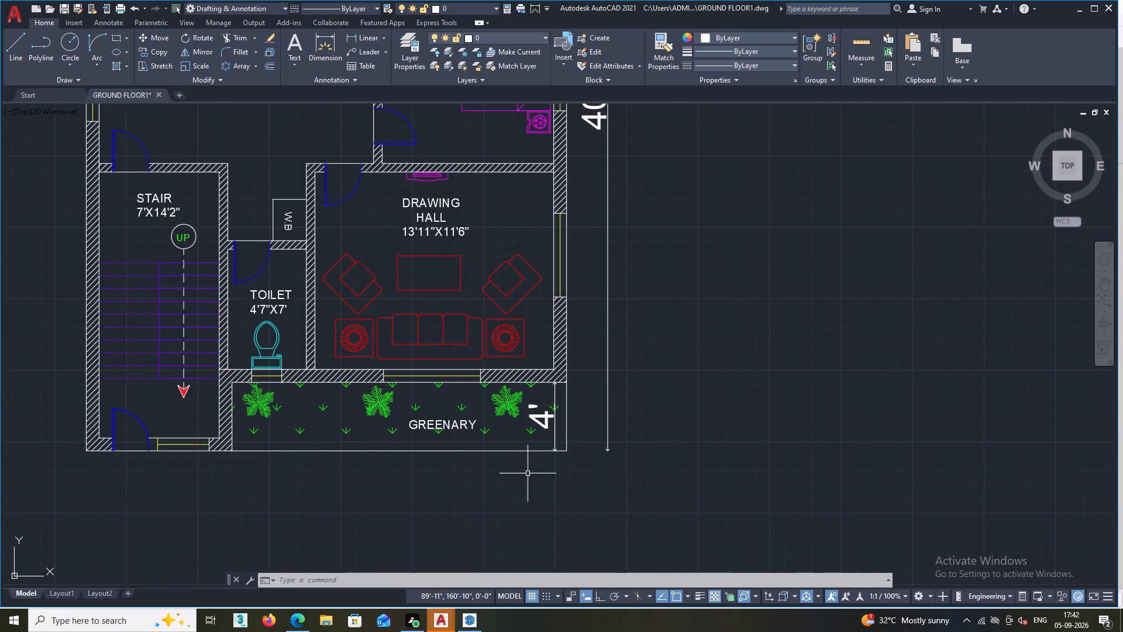
pyautogui.scroll(2, 560, 454)
pyautogui.scroll(-4, 560, 453)
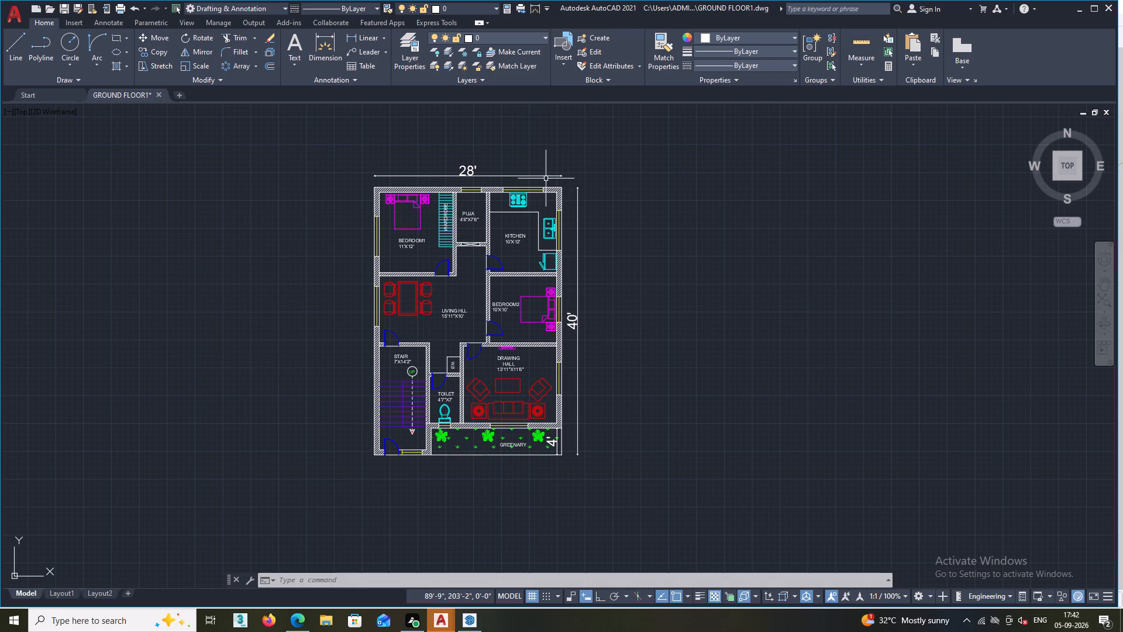
pyautogui.scroll(3, 551, 178)
pyautogui.scroll(1, 614, 182)
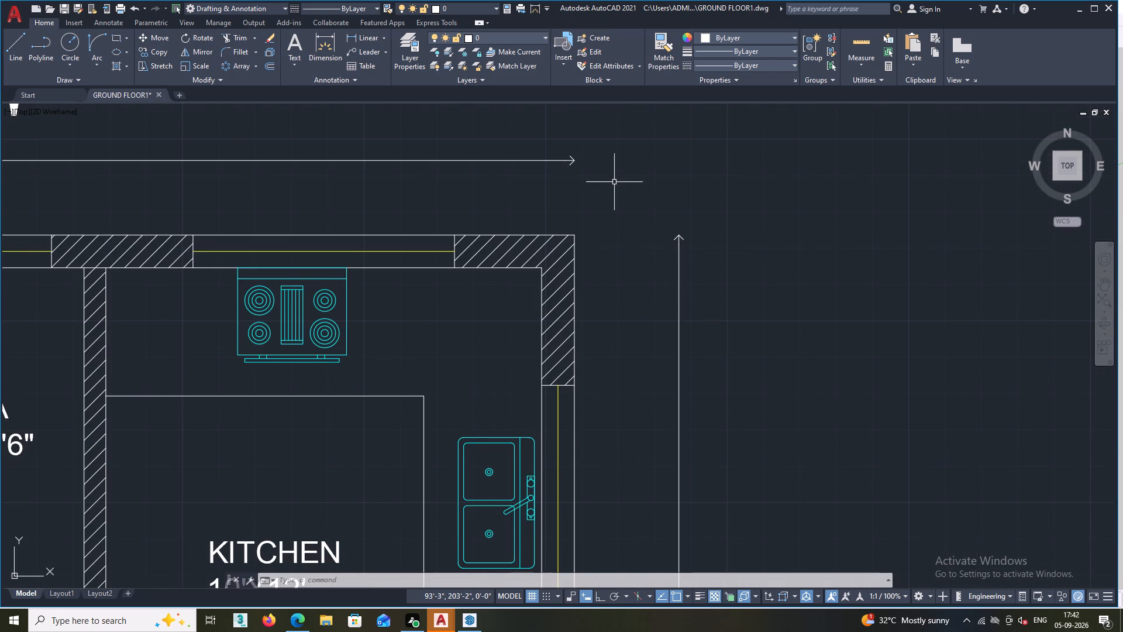
pyautogui.scroll(1, 566, 160)
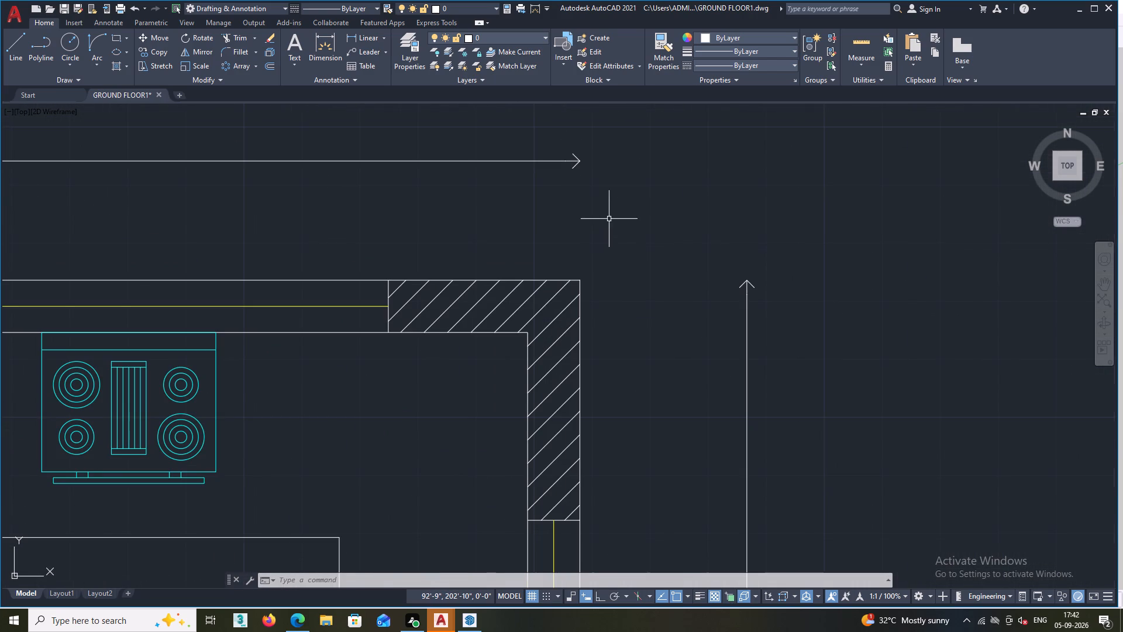
pyautogui.scroll(-7, 611, 215)
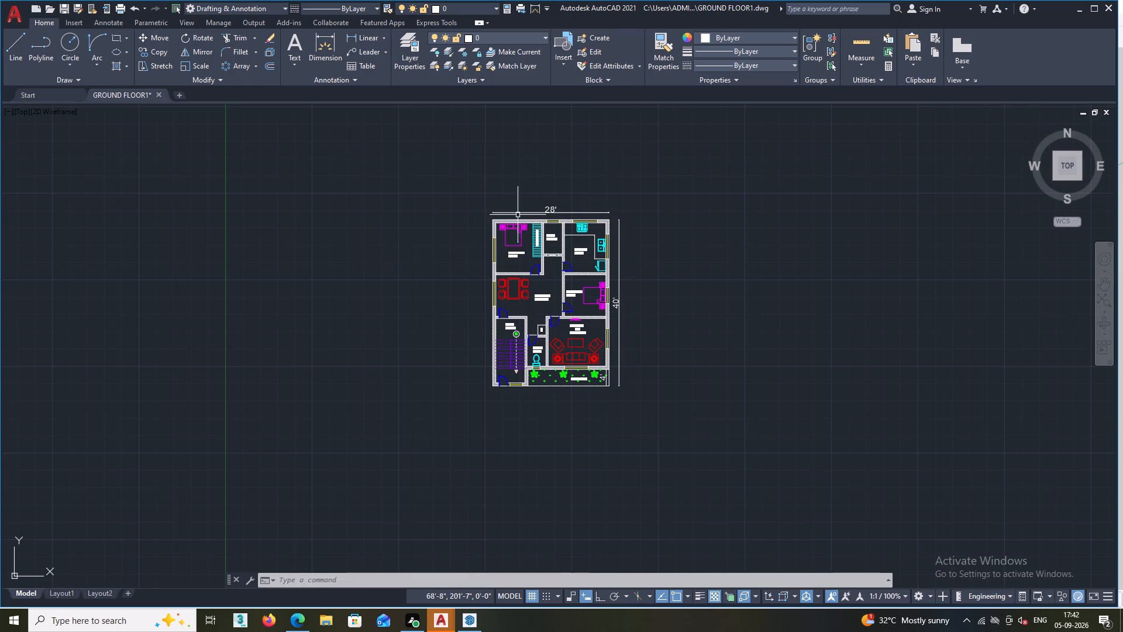
pyautogui.scroll(4, 584, 202)
pyautogui.scroll(-2, 682, 243)
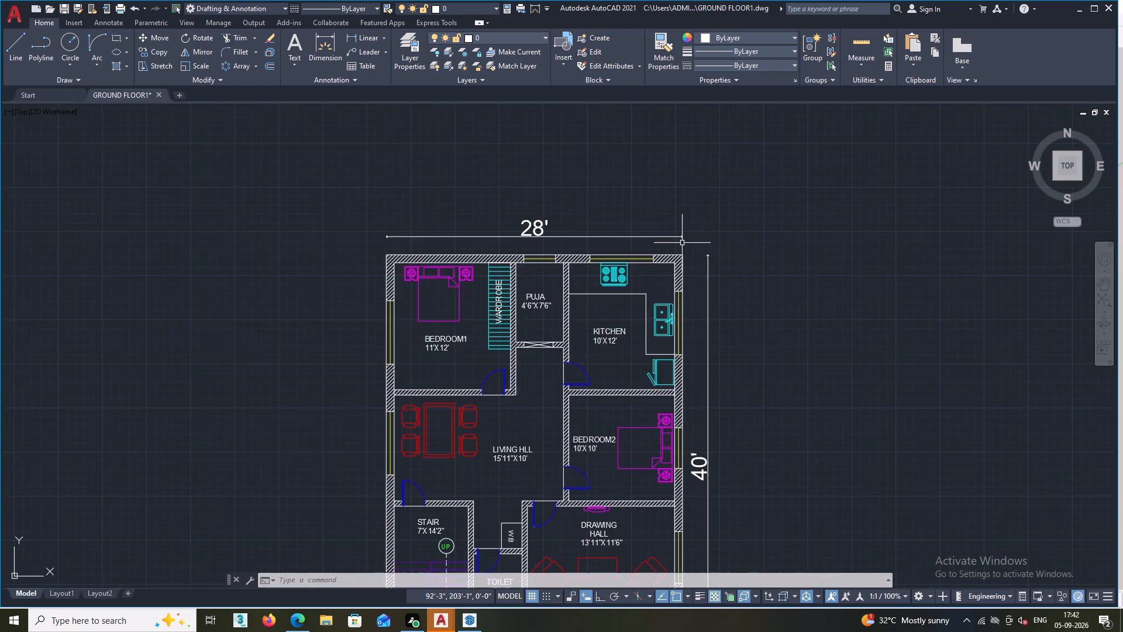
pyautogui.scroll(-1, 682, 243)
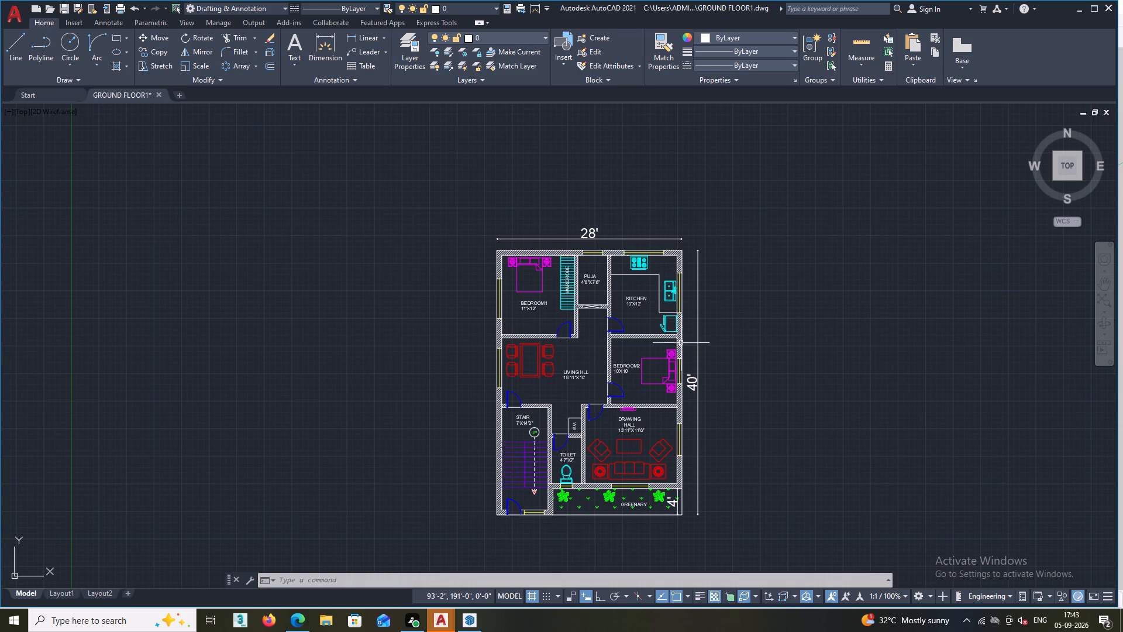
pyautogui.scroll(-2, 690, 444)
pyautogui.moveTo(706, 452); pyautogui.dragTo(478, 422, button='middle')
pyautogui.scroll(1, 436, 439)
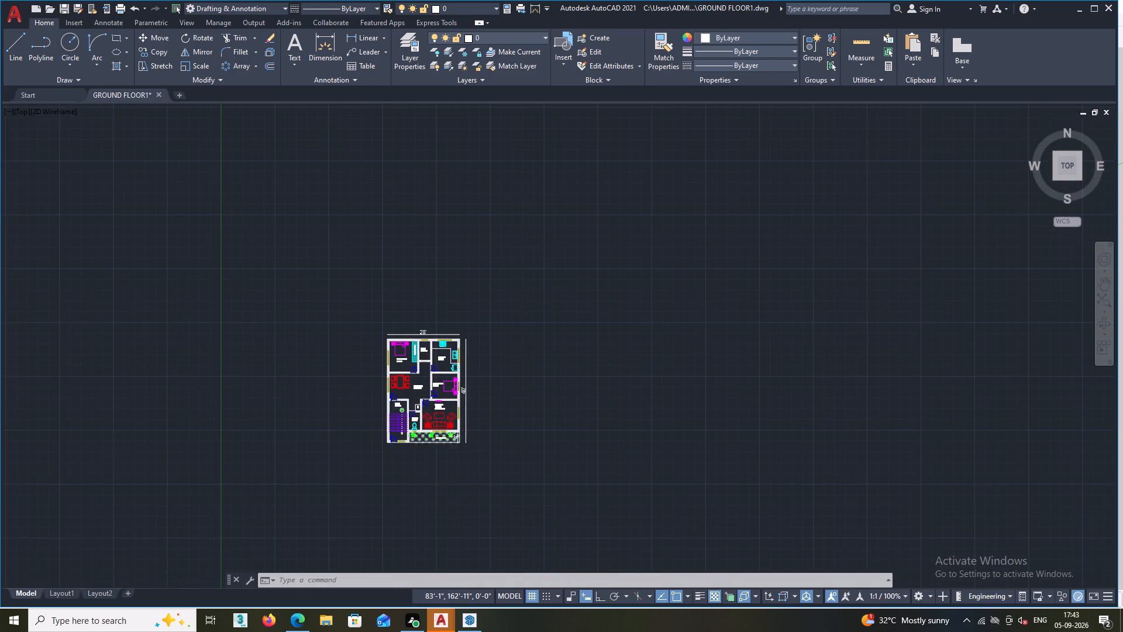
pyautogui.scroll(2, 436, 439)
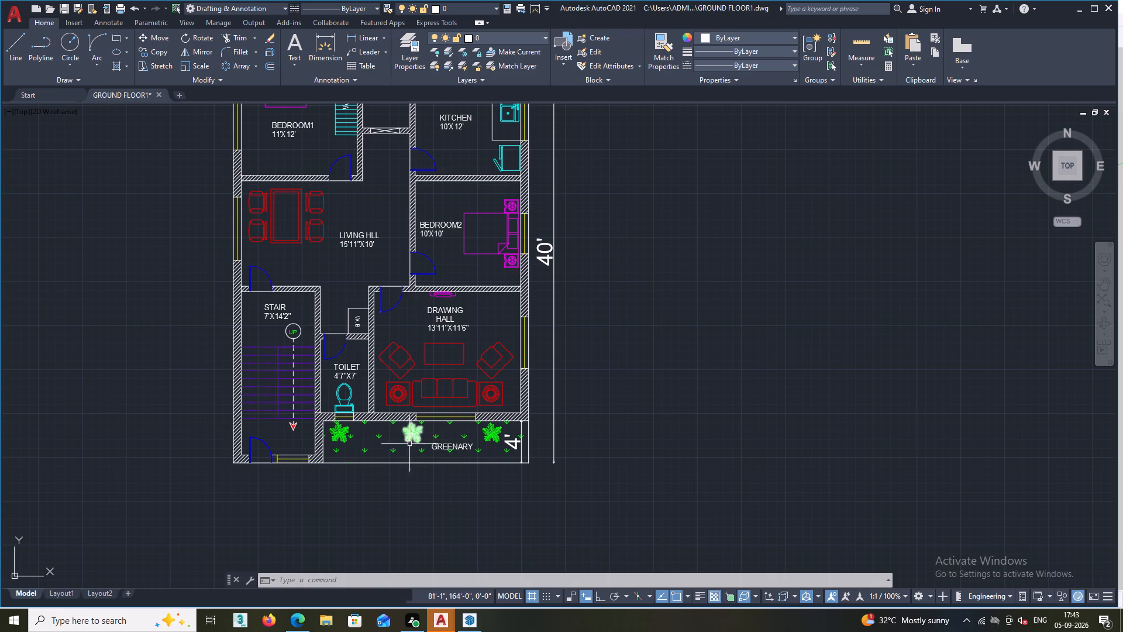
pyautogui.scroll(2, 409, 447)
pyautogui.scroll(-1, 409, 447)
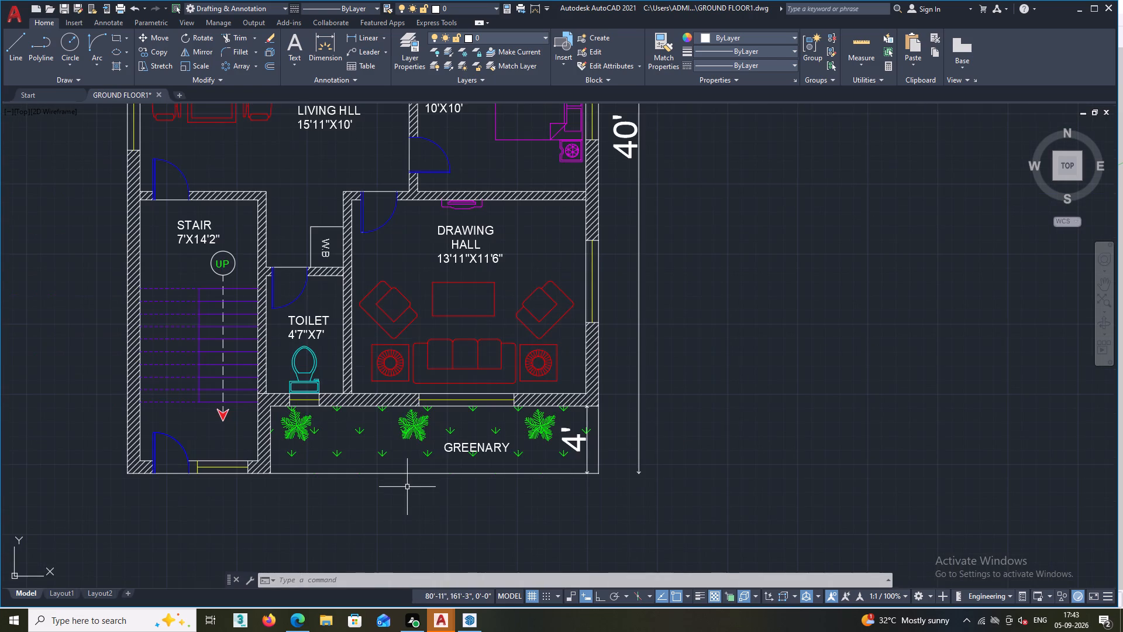
# Examine the whole ground floor plan and its overall width, overall depth and GREENARY strip dimensions.
pyautogui.scroll(-2, 407, 488)
pyautogui.moveTo(433, 527); pyautogui.dragTo(501, 524, button='middle')
pyautogui.scroll(2, 419, 506)
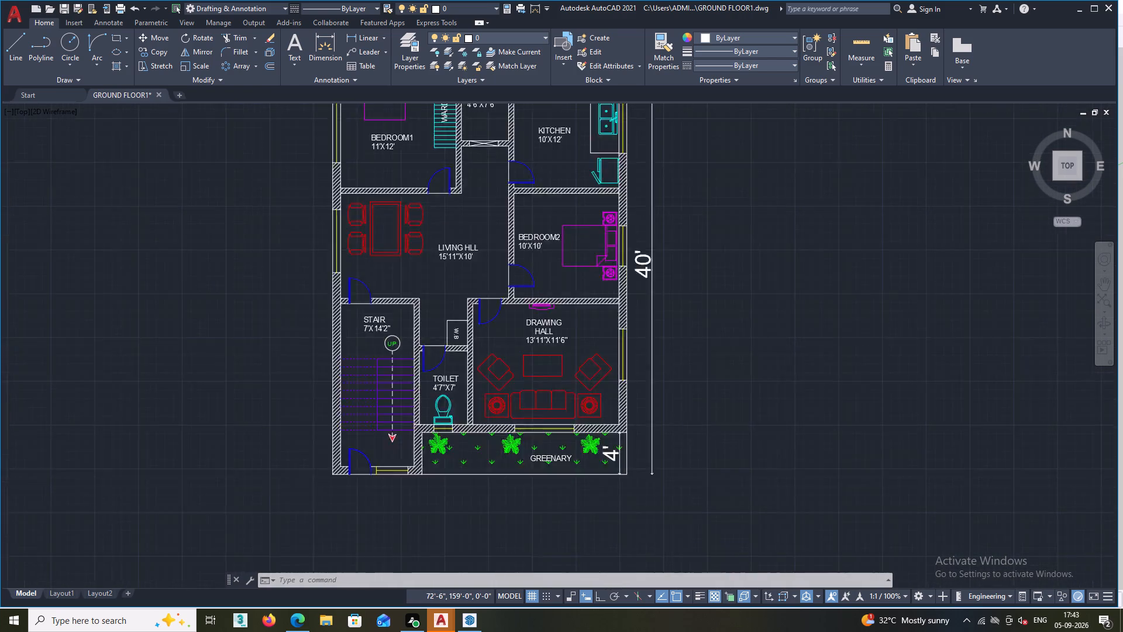
pyautogui.scroll(-3, 424, 503)
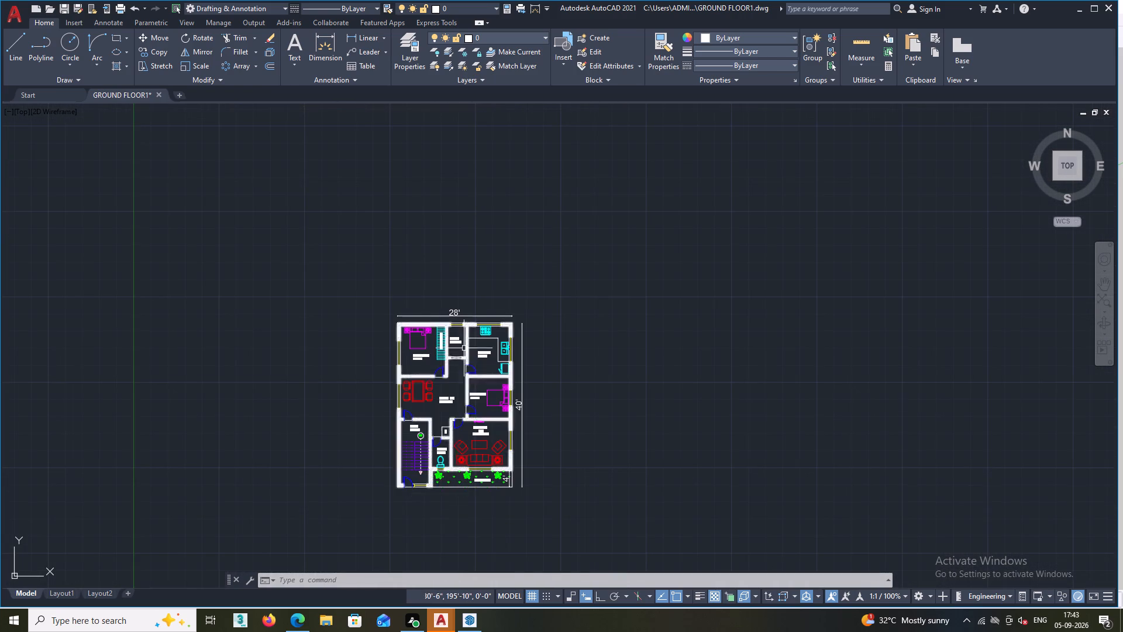
pyautogui.scroll(2, 463, 346)
pyautogui.scroll(2, 440, 274)
pyautogui.scroll(-1, 429, 391)
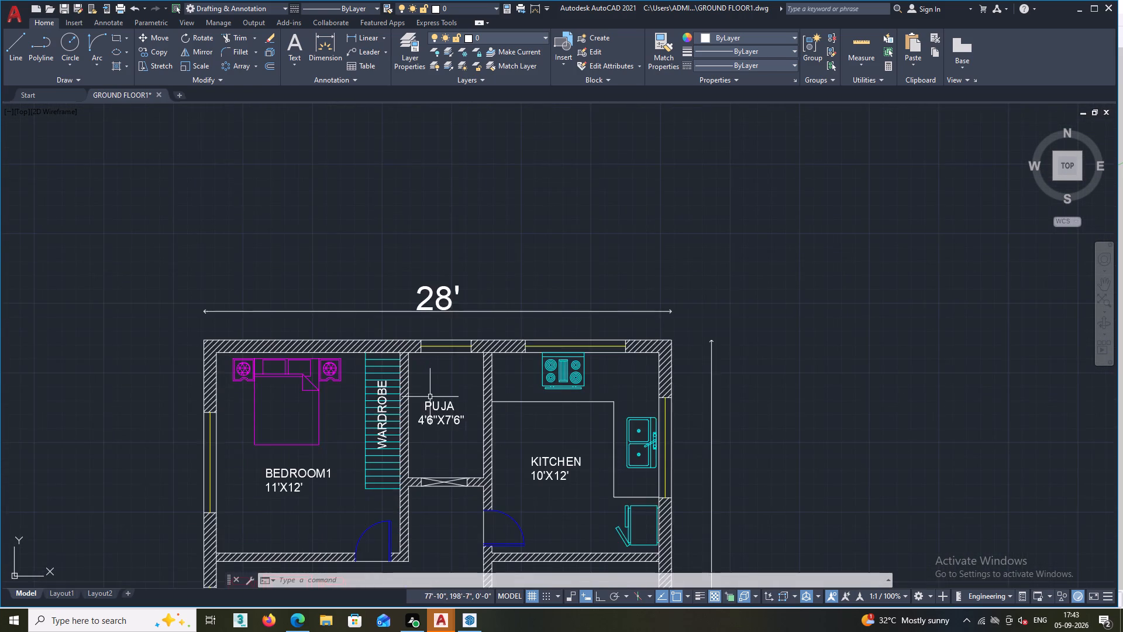
pyautogui.scroll(-1, 431, 400)
pyautogui.scroll(-1, 418, 522)
pyautogui.moveTo(425, 503); pyautogui.dragTo(427, 375, button='middle')
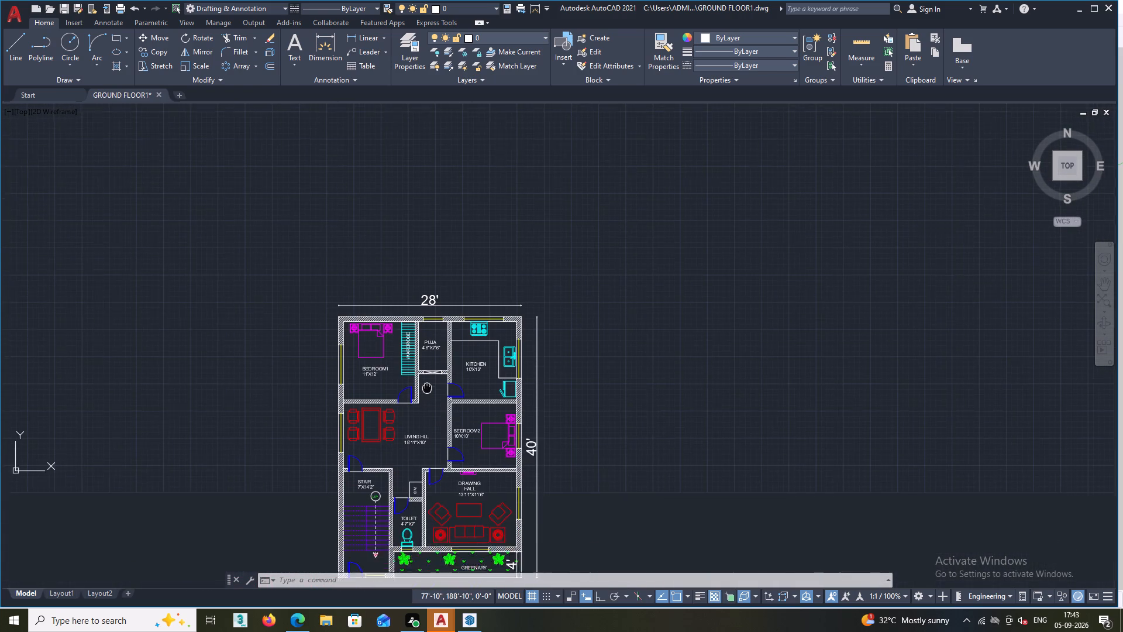
pyautogui.moveTo(427, 375); pyautogui.dragTo(428, 371, button='middle')
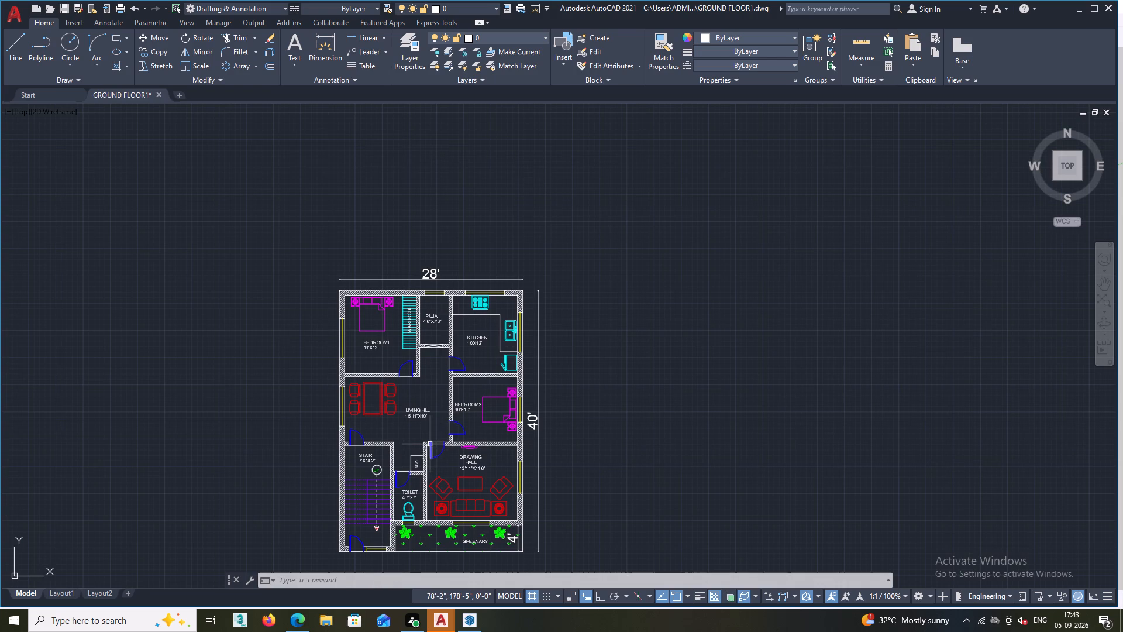
pyautogui.scroll(1, 430, 444)
pyautogui.scroll(-1, 430, 444)
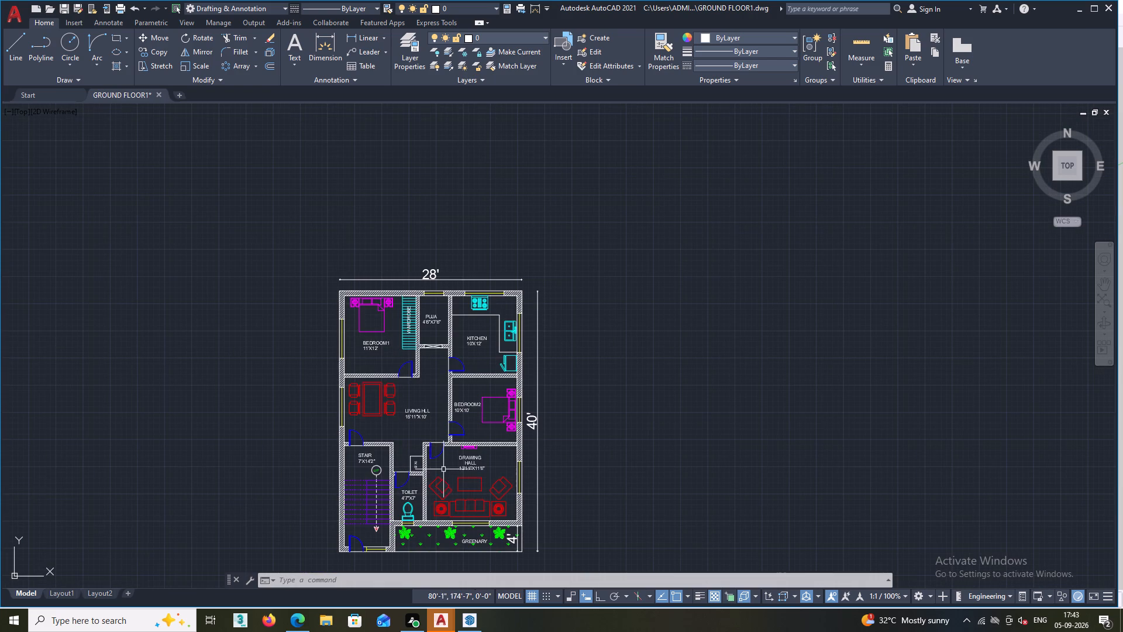
pyautogui.moveTo(447, 469); pyautogui.dragTo(434, 391, button='middle')
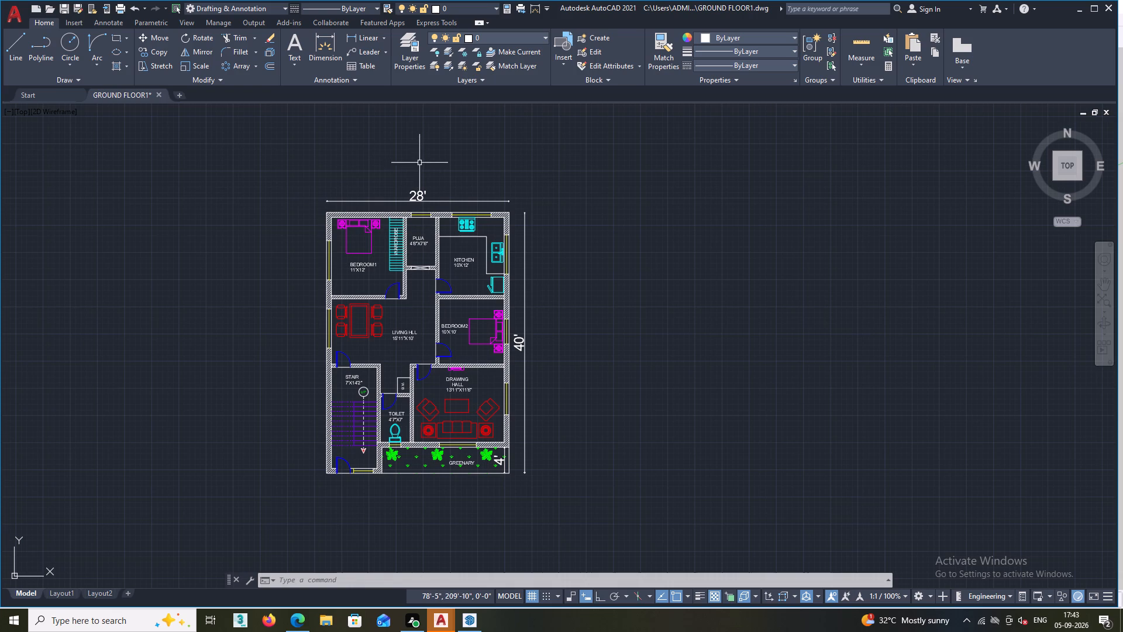
pyautogui.moveTo(415, 130); pyautogui.dragTo(480, 185, button='middle')
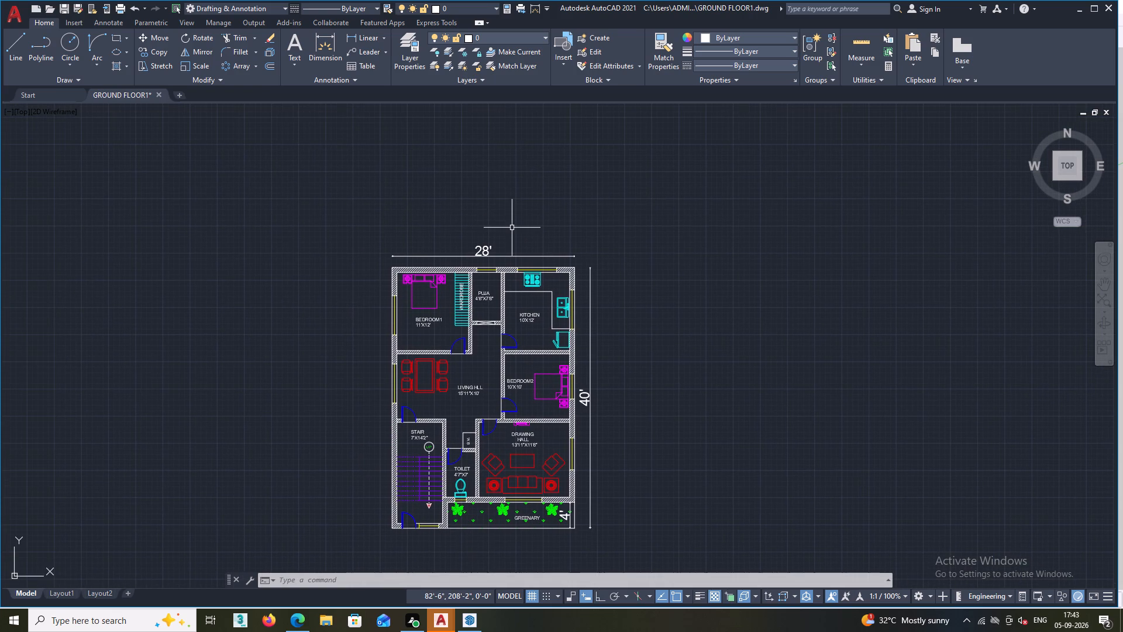
pyautogui.moveTo(501, 237); pyautogui.dragTo(442, 265, button='middle')
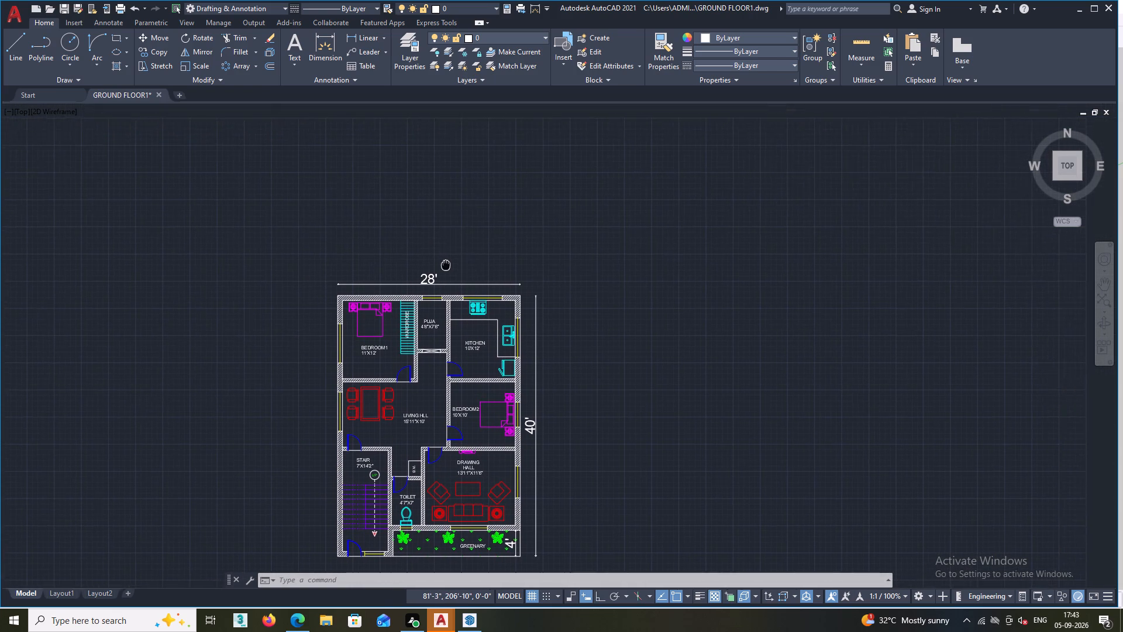
pyautogui.moveTo(442, 265); pyautogui.dragTo(428, 260, button='middle')
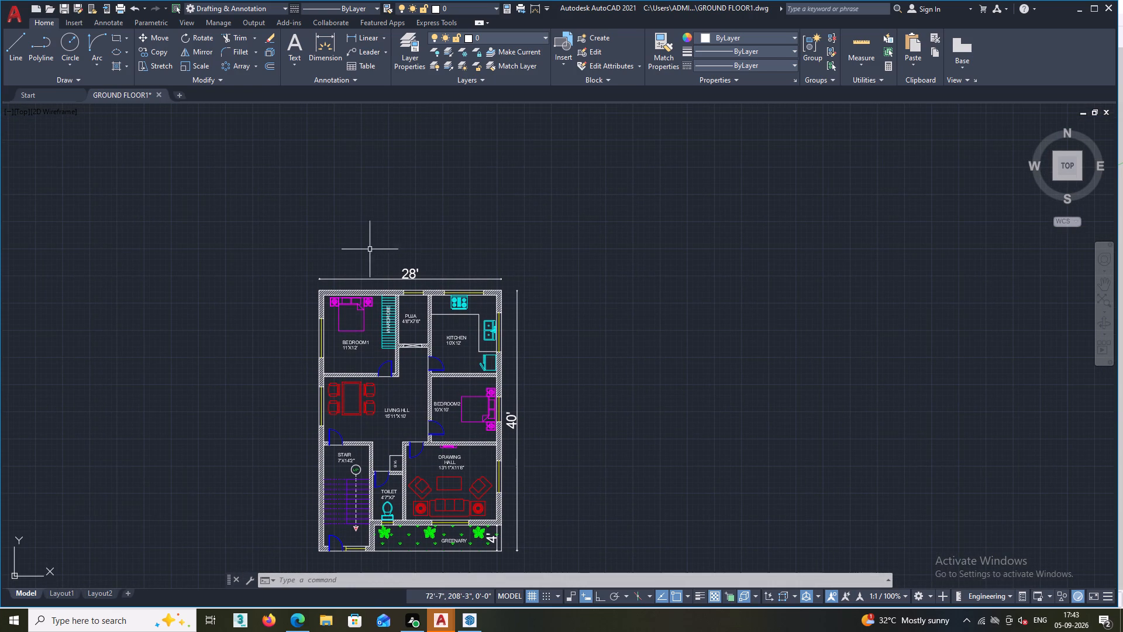
# Add a multiline text title above the plan's overall width dimension, reading "28X40(1120sq ft)House Plan -".
pyautogui.press('m')
pyautogui.press('t')
pyautogui.press('space')
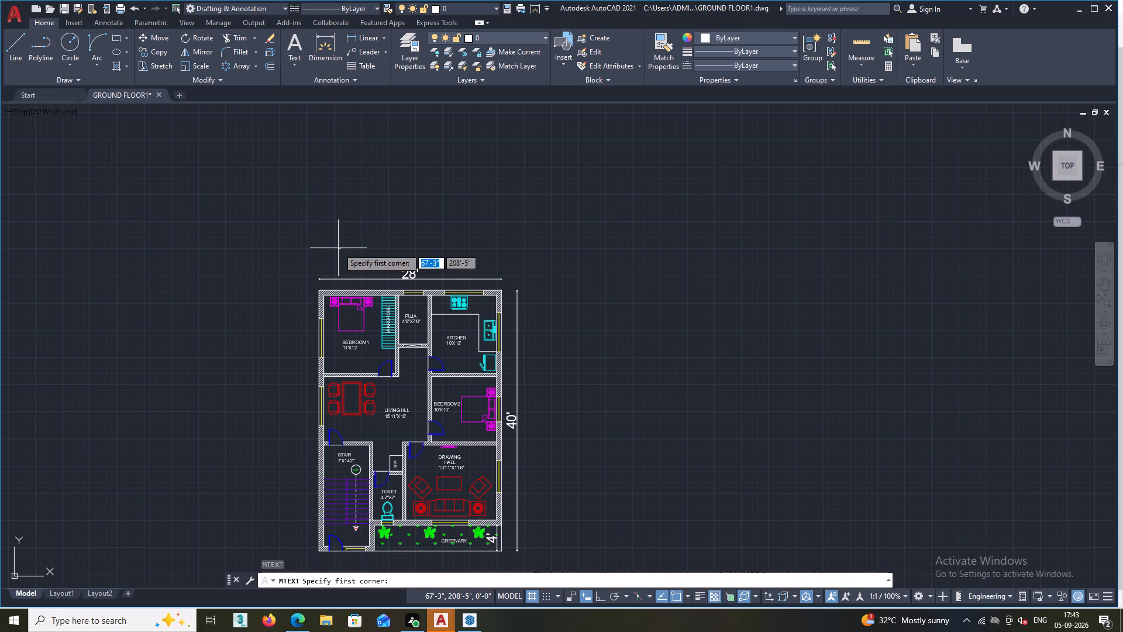
pyautogui.doubleClick(311, 201)
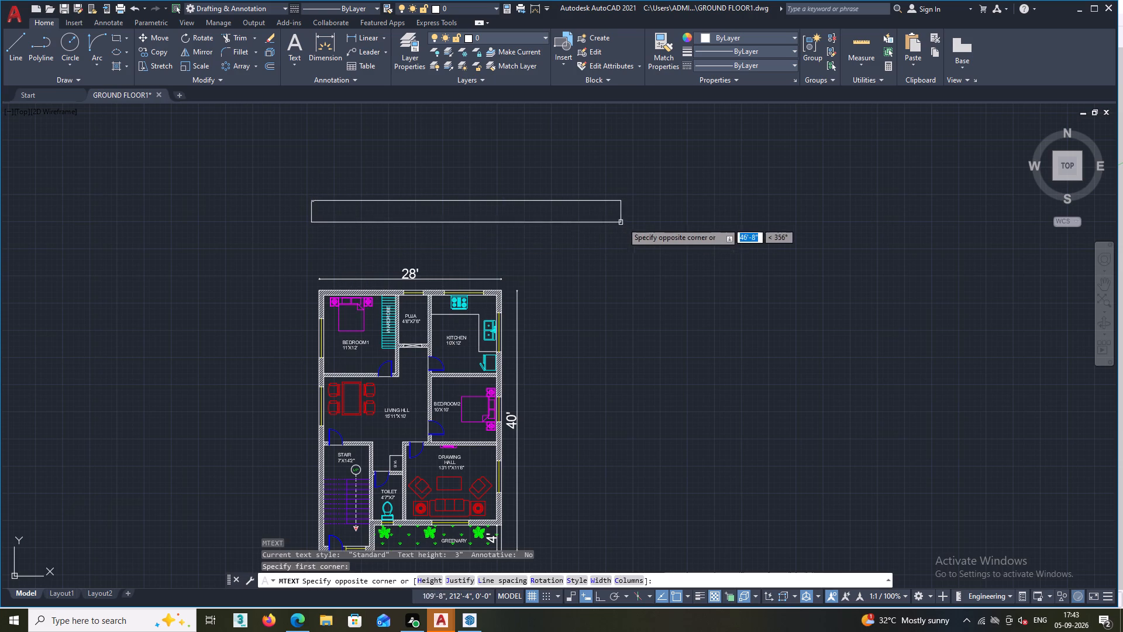
pyautogui.click(650, 221)
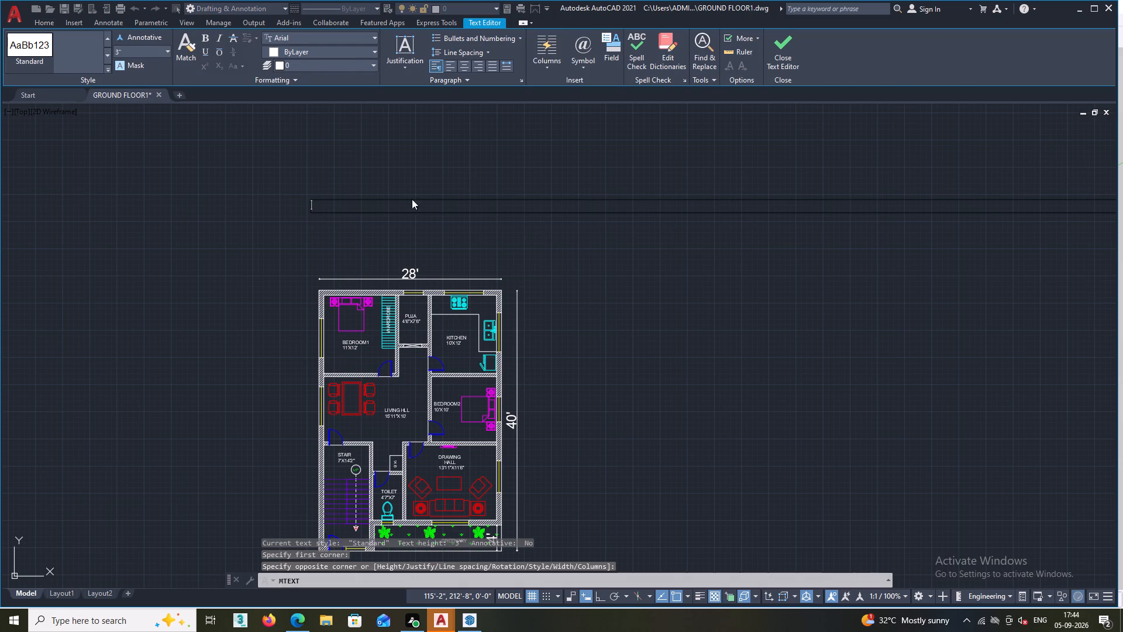
pyautogui.scroll(1, 331, 201)
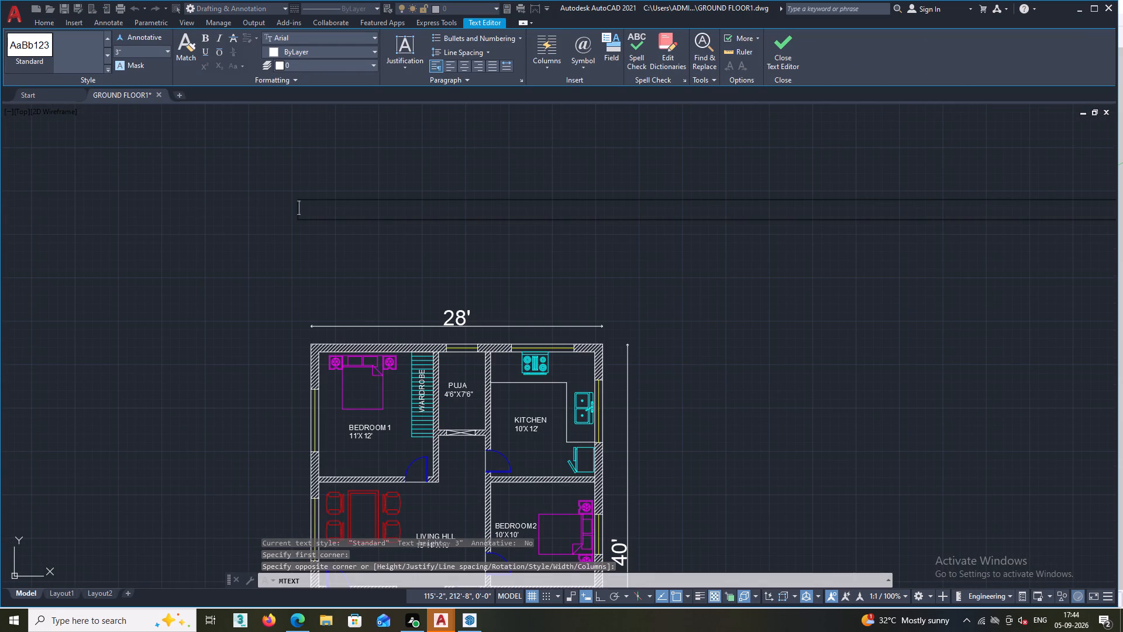
pyautogui.press('2')
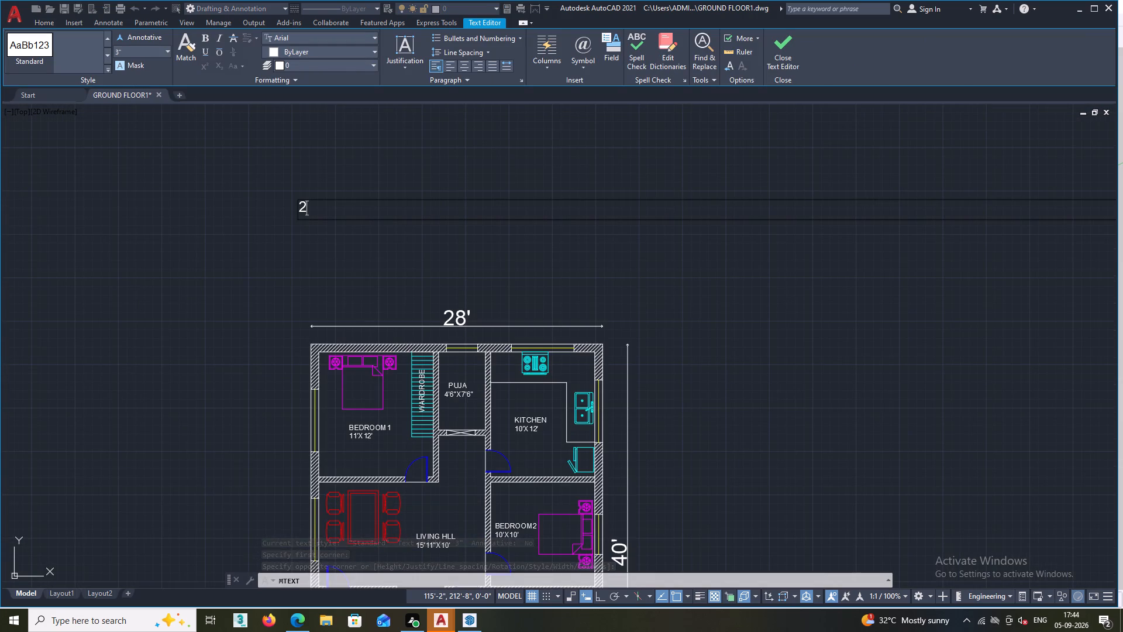
pyautogui.press('8')
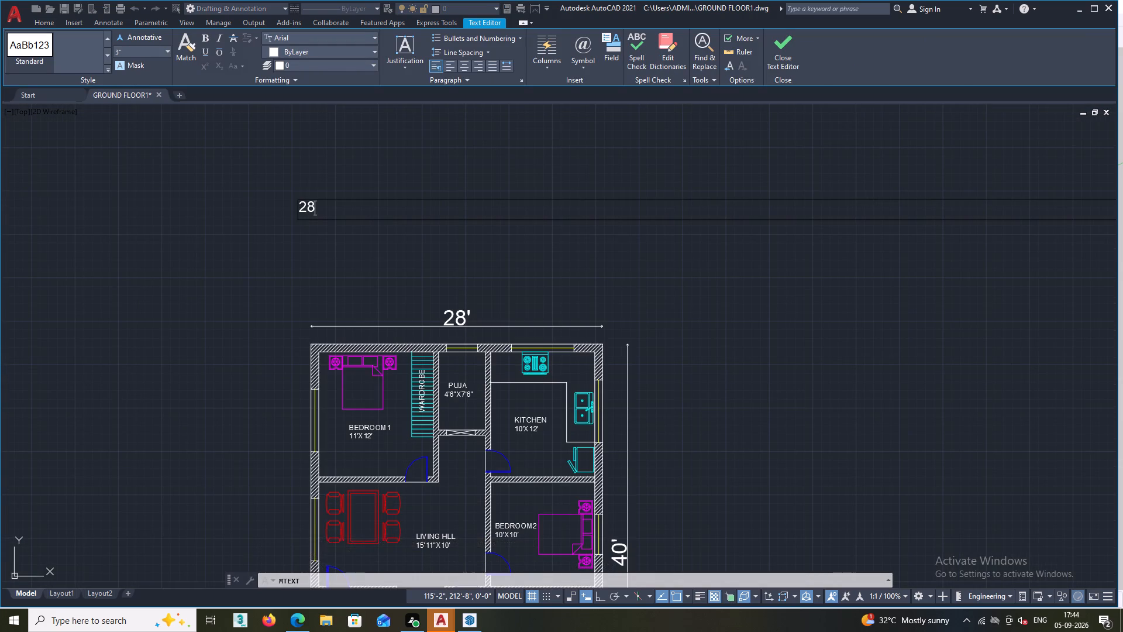
pyautogui.write('X4')
pyautogui.press('0')
pyautogui.hotkey('shift', '(')
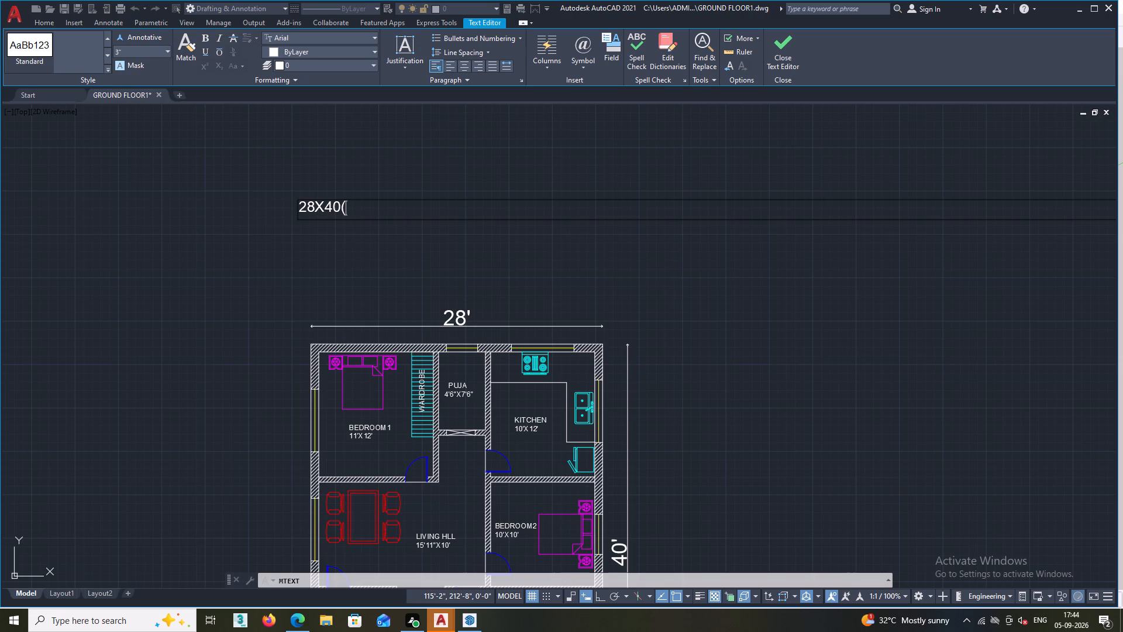
pyautogui.write('11')
pyautogui.write('20')
pyautogui.press('s')
pyautogui.press('q')
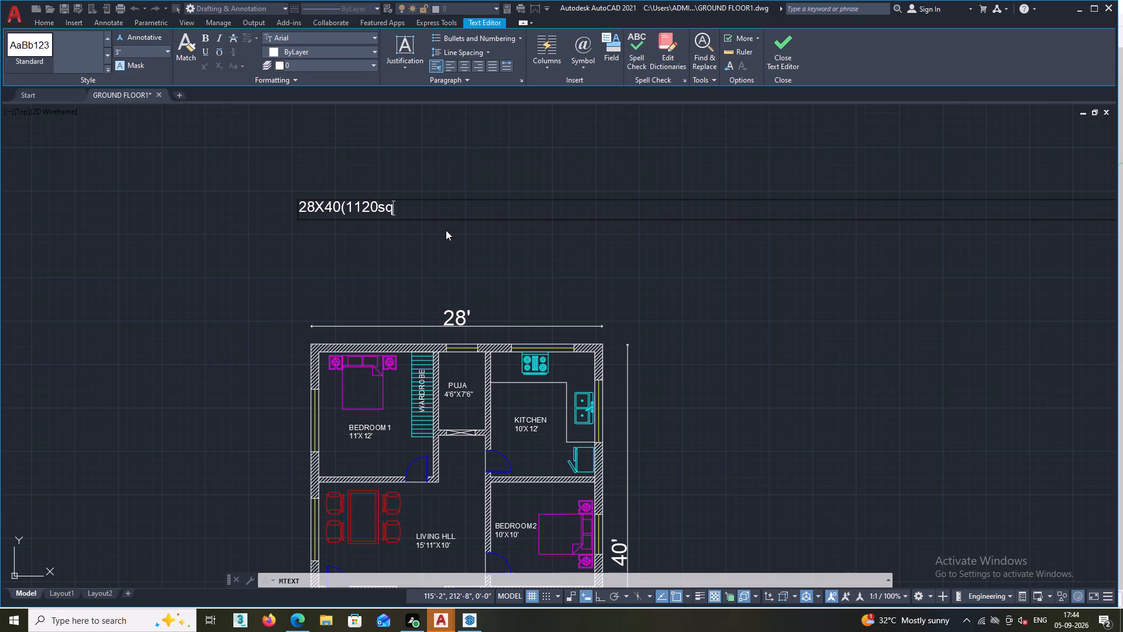
pyautogui.press('space')
pyautogui.write('ft')
pyautogui.hotkey('shift', ')')
pyautogui.press('h')
pyautogui.write('ou')
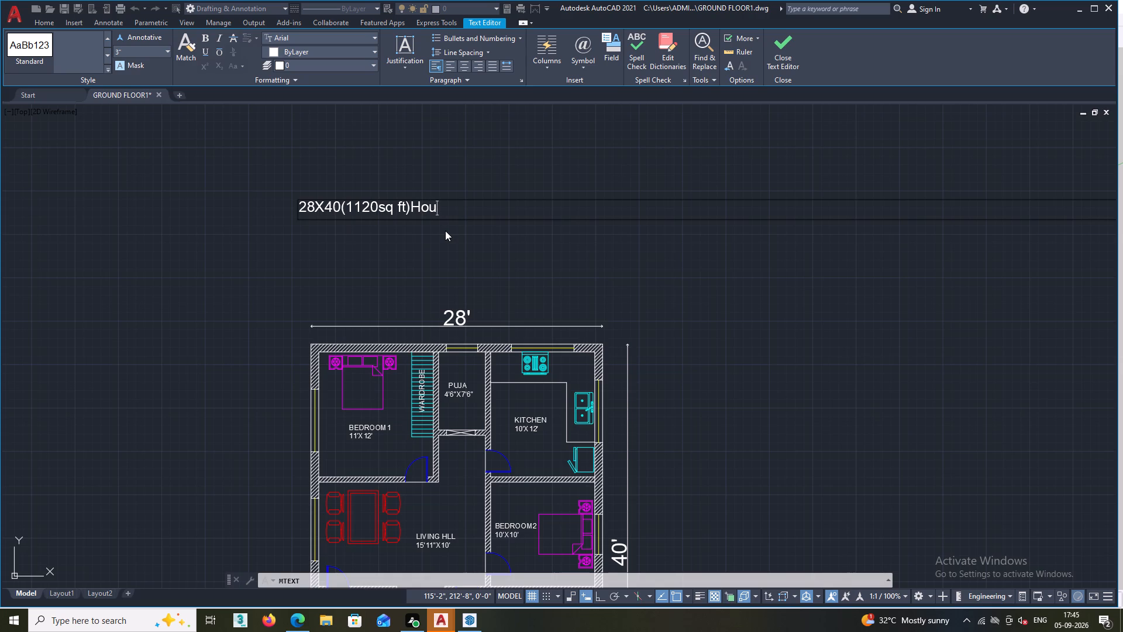
pyautogui.write('se')
pyautogui.press('space')
pyautogui.press('p')
pyautogui.press('BackSpace')
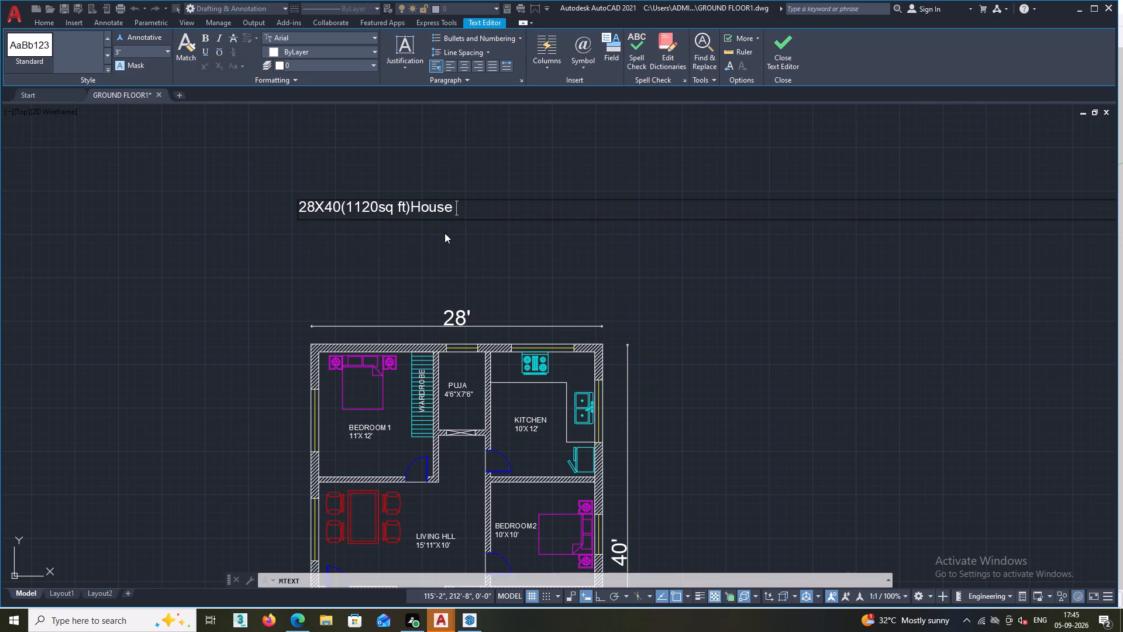
pyautogui.press('p')
pyautogui.write('lan')
pyautogui.press('space')
pyautogui.press('-')
# Complete the title text above the plan so it reads "28X40(1120sq ft)House Plan-West face -FP1316".
pyautogui.press('BackSpace')
pyautogui.press('BackSpace')
pyautogui.press('-')
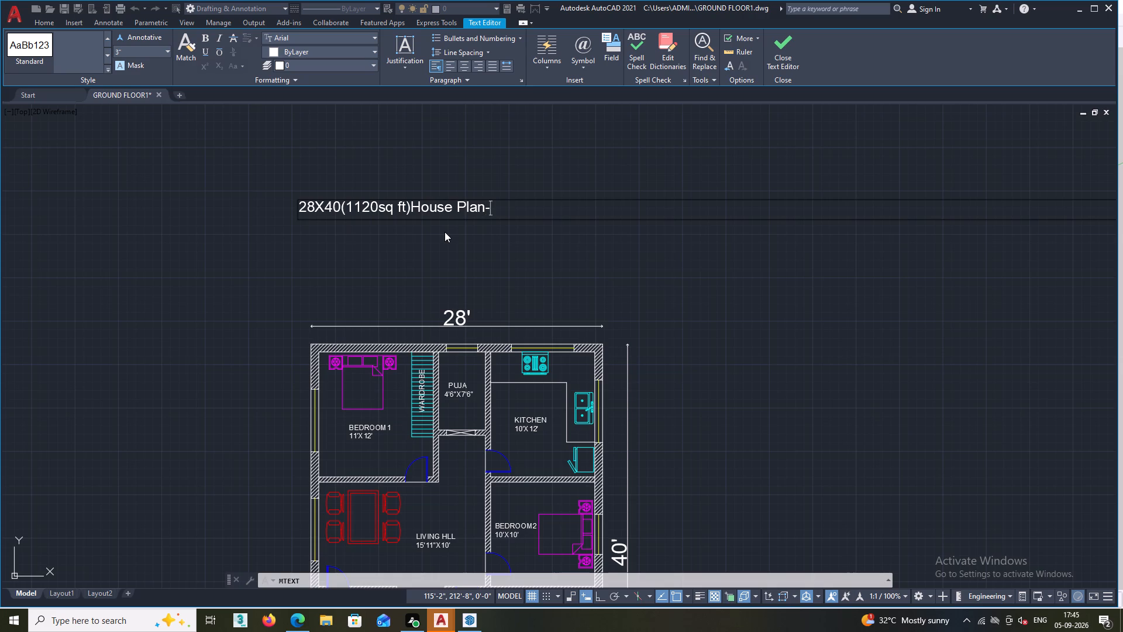
pyautogui.press('w')
pyautogui.press('BackSpace')
pyautogui.press('w')
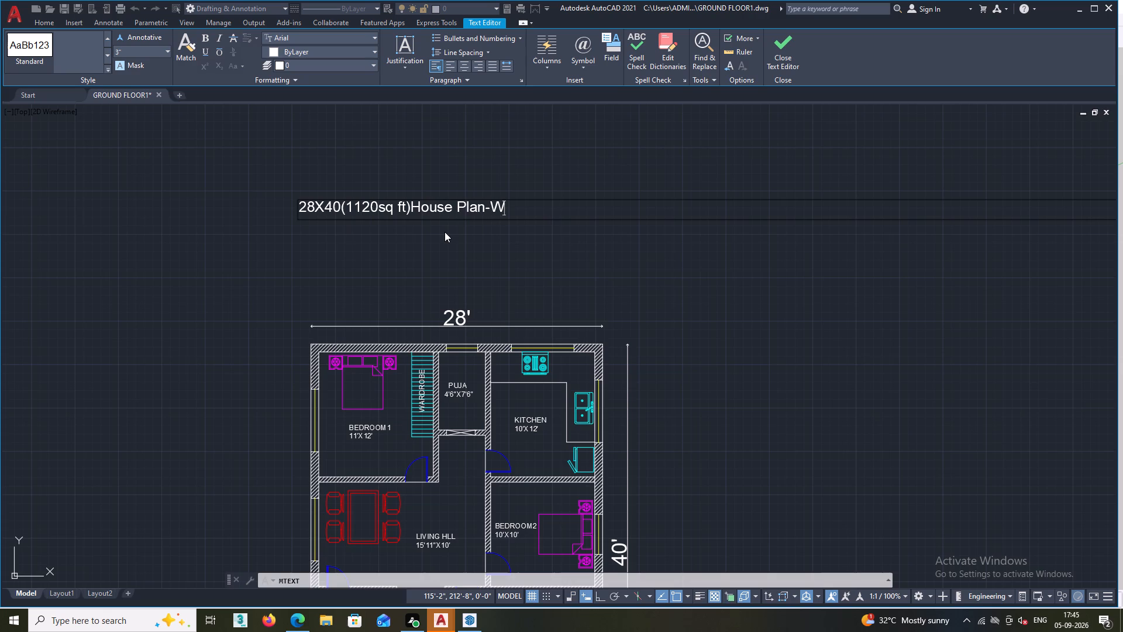
pyautogui.press('e')
pyautogui.write('st')
pyautogui.press('space')
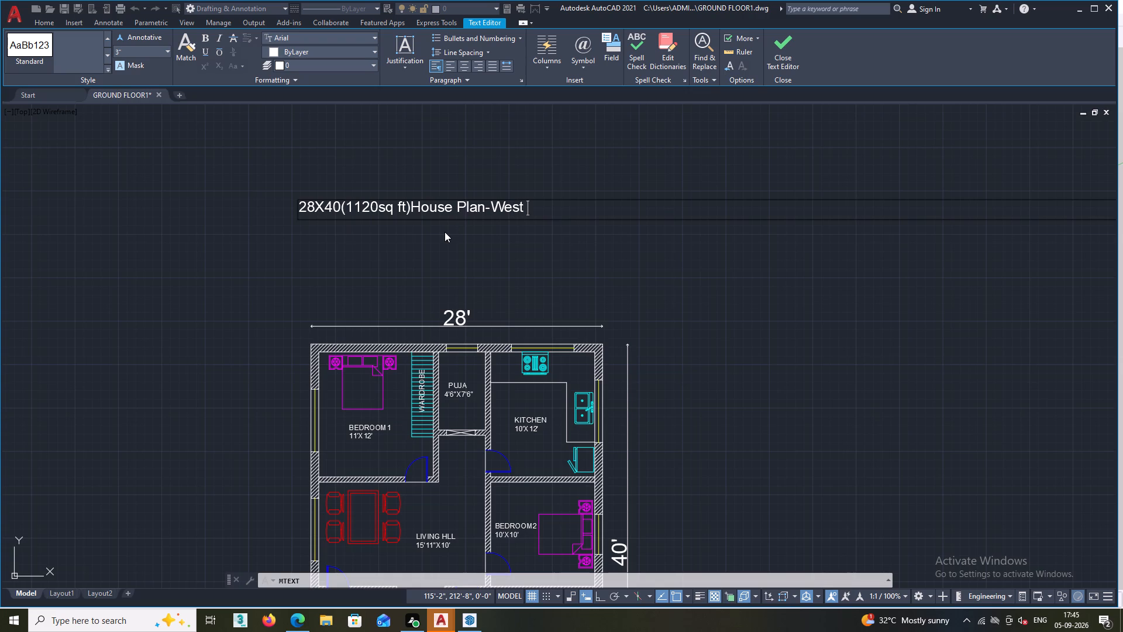
pyautogui.write('face')
pyautogui.press('-')
pyautogui.press('BackSpace')
pyautogui.press('space')
pyautogui.write('-')
pyautogui.press('r')
pyautogui.press('BackSpace')
pyautogui.press('f')
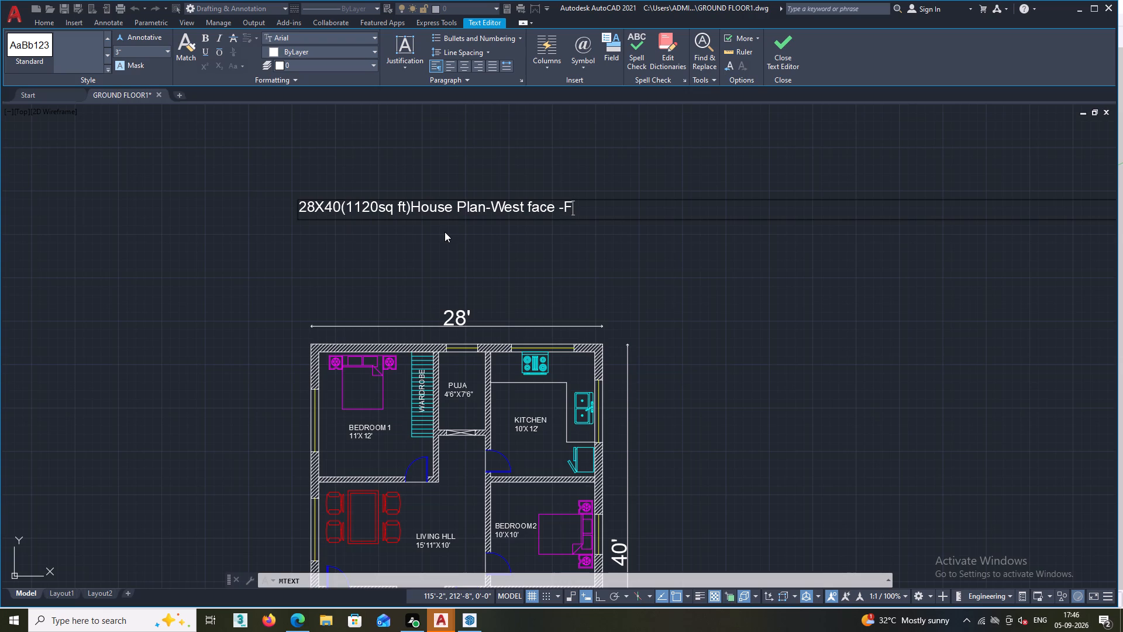
pyautogui.press('p')
pyautogui.press('1')
pyautogui.press('3')
pyautogui.write('16')
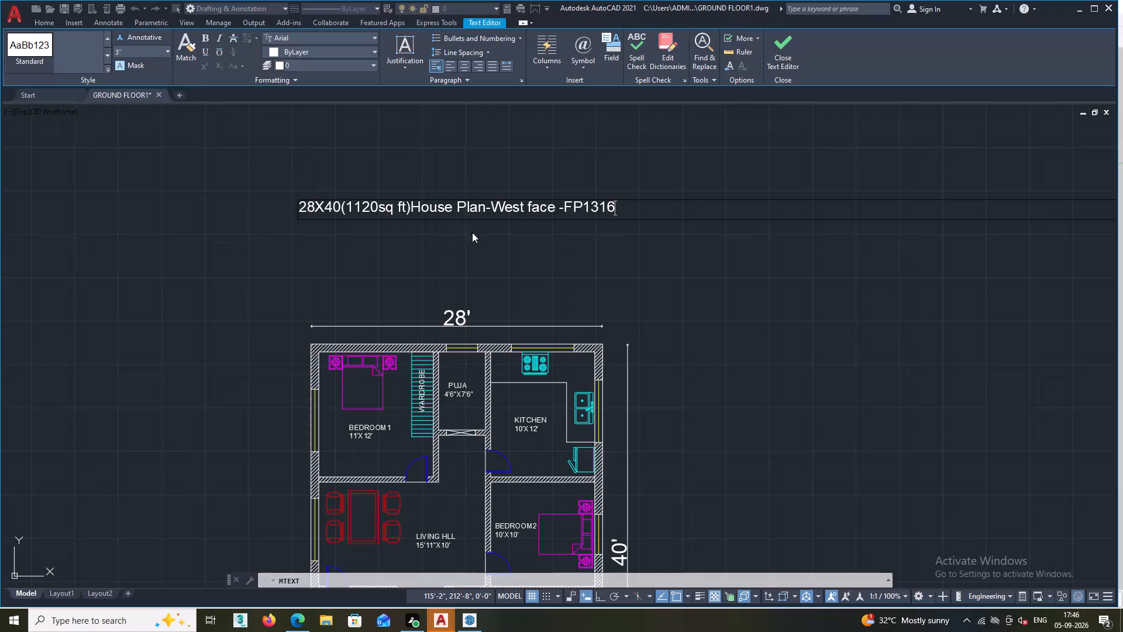
# Set the text height of the whole title to 9" and finish the text.
pyautogui.moveTo(663, 204); pyautogui.dragTo(650, 210)
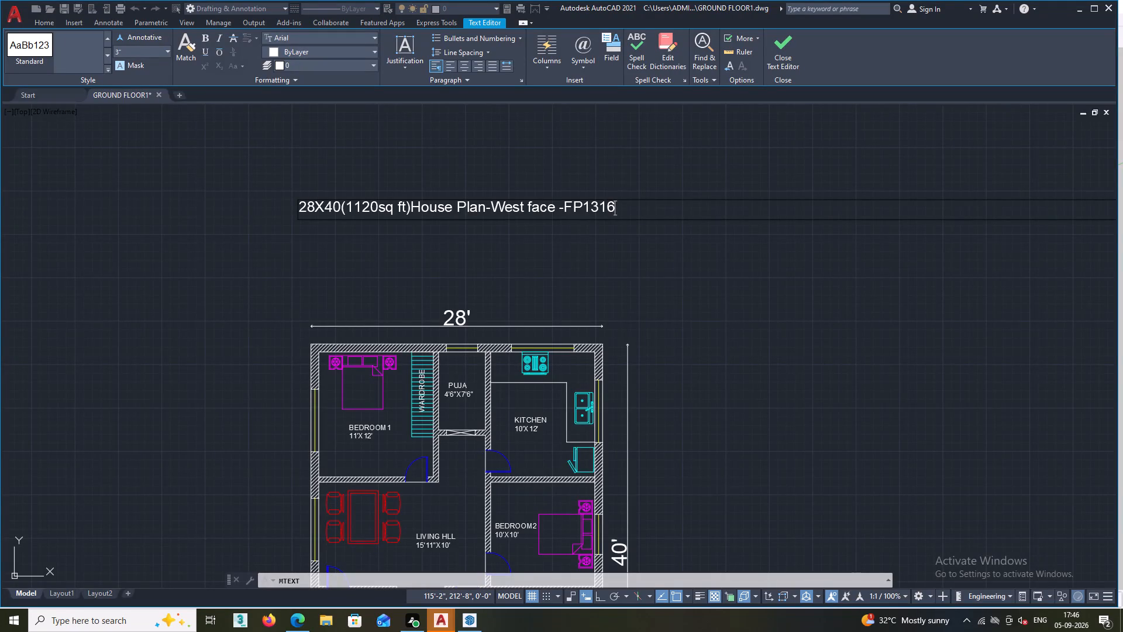
pyautogui.click(530, 218)
pyautogui.moveTo(620, 205); pyautogui.dragTo(605, 211)
pyautogui.moveTo(604, 212); pyautogui.dragTo(576, 215)
pyautogui.moveTo(571, 215); pyautogui.dragTo(497, 208)
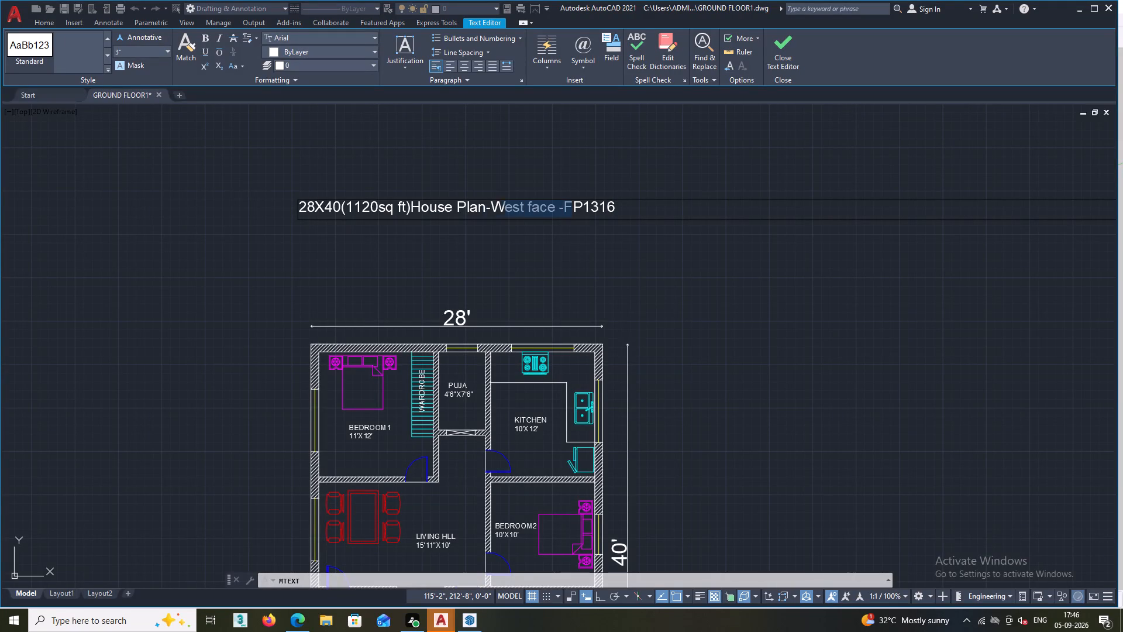
pyautogui.moveTo(497, 208); pyautogui.dragTo(260, 202)
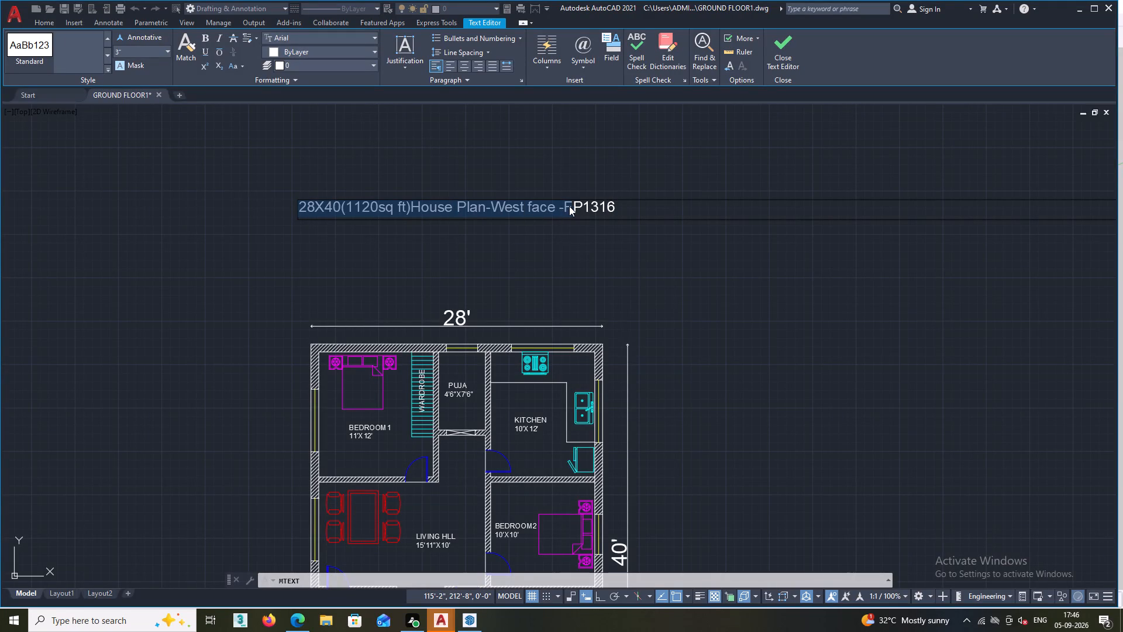
pyautogui.click(569, 206)
pyautogui.moveTo(600, 212); pyautogui.dragTo(609, 209)
pyautogui.click(626, 204)
pyautogui.moveTo(626, 204); pyautogui.dragTo(250, 211)
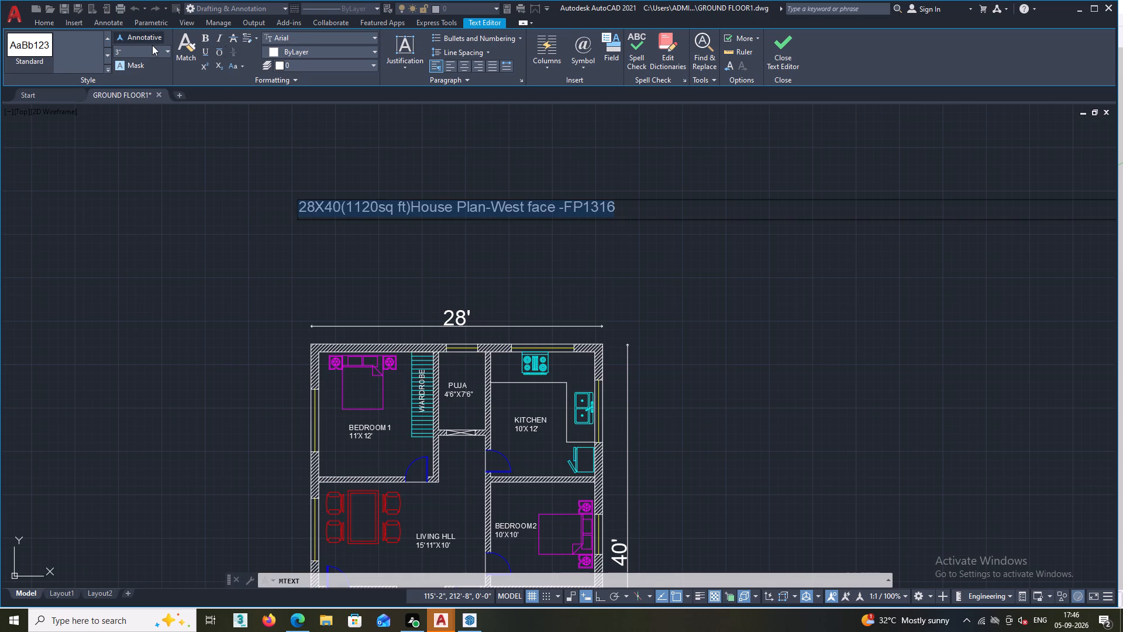
pyautogui.click(139, 46)
pyautogui.press('BackSpace')
pyautogui.press('9')
pyautogui.hotkey('shift', '"')
pyautogui.press('Return')
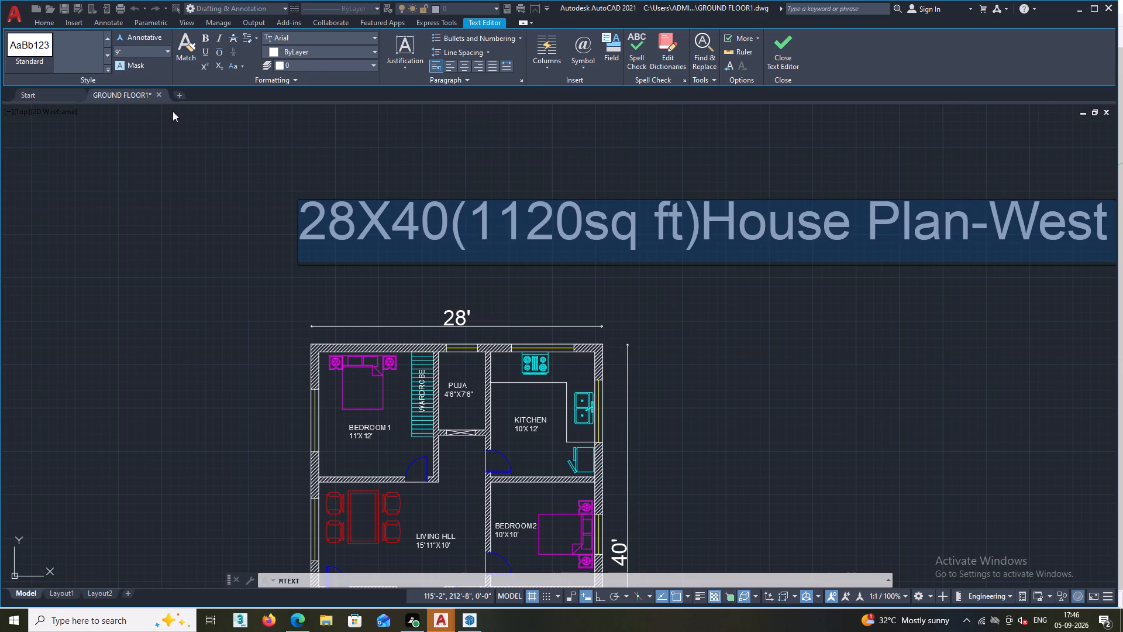
pyautogui.doubleClick(776, 68)
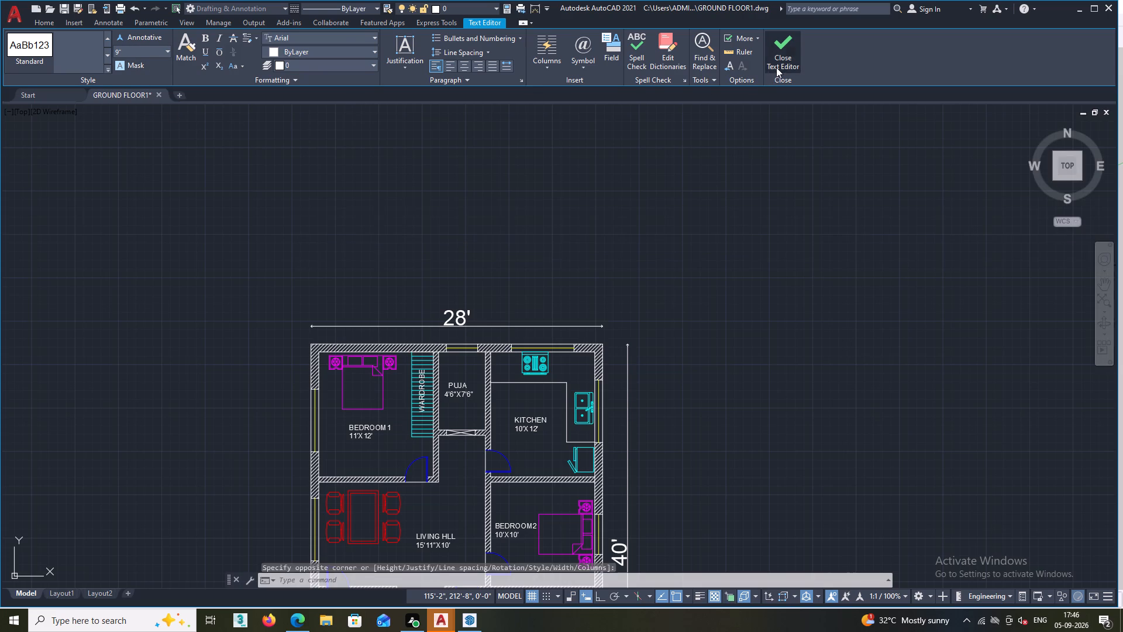
# Move the title about 7'-3" down and across, to sit centred just above the plan's overall width dimension.
pyautogui.scroll(-1, 528, 209)
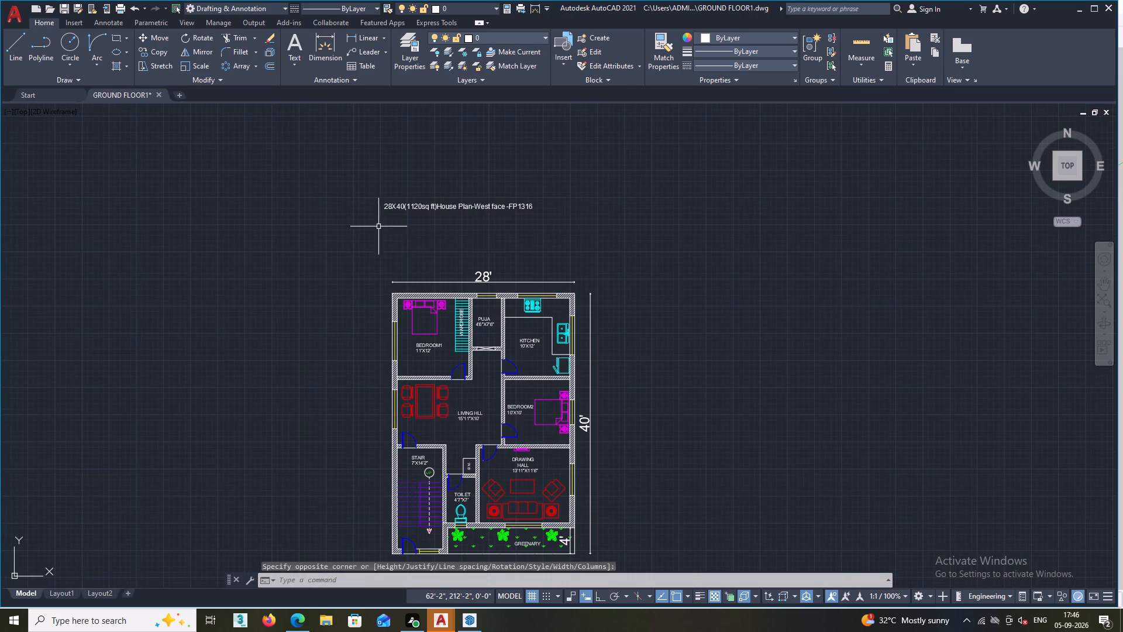
pyautogui.scroll(1, 377, 224)
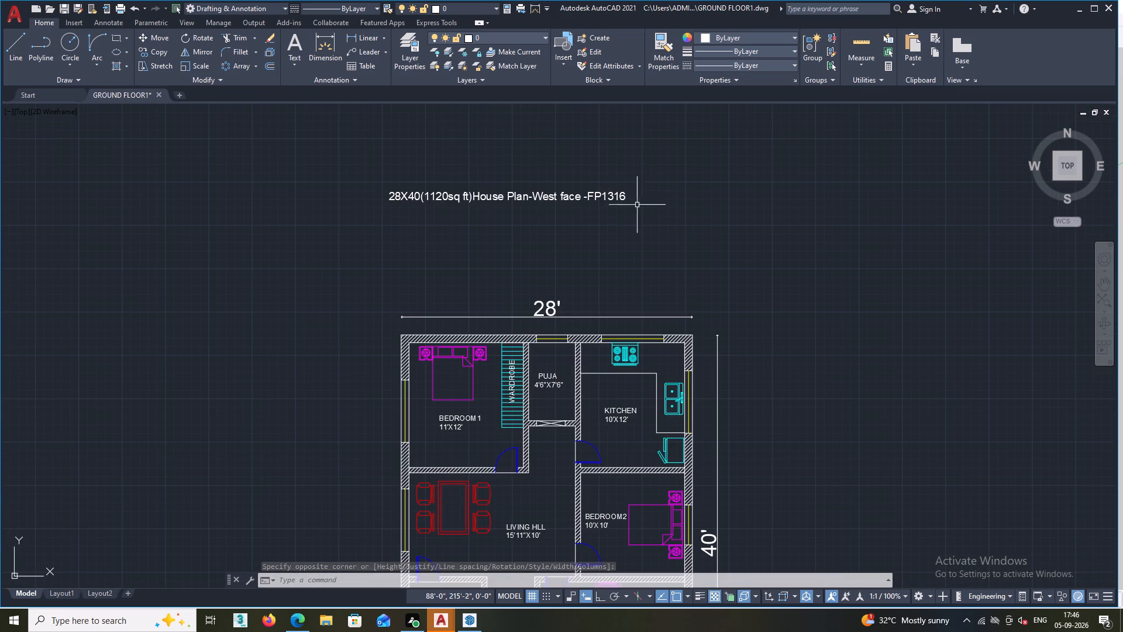
pyautogui.scroll(-1, 532, 225)
pyautogui.moveTo(467, 242); pyautogui.dragTo(374, 226, button='middle')
pyautogui.click(443, 192)
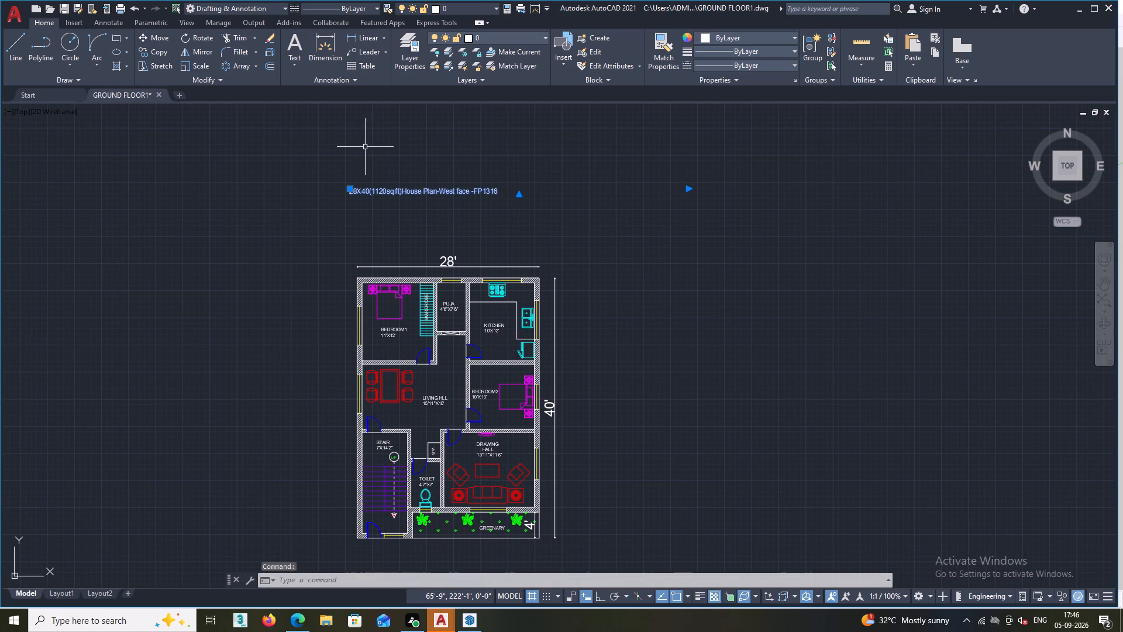
pyautogui.click(154, 37)
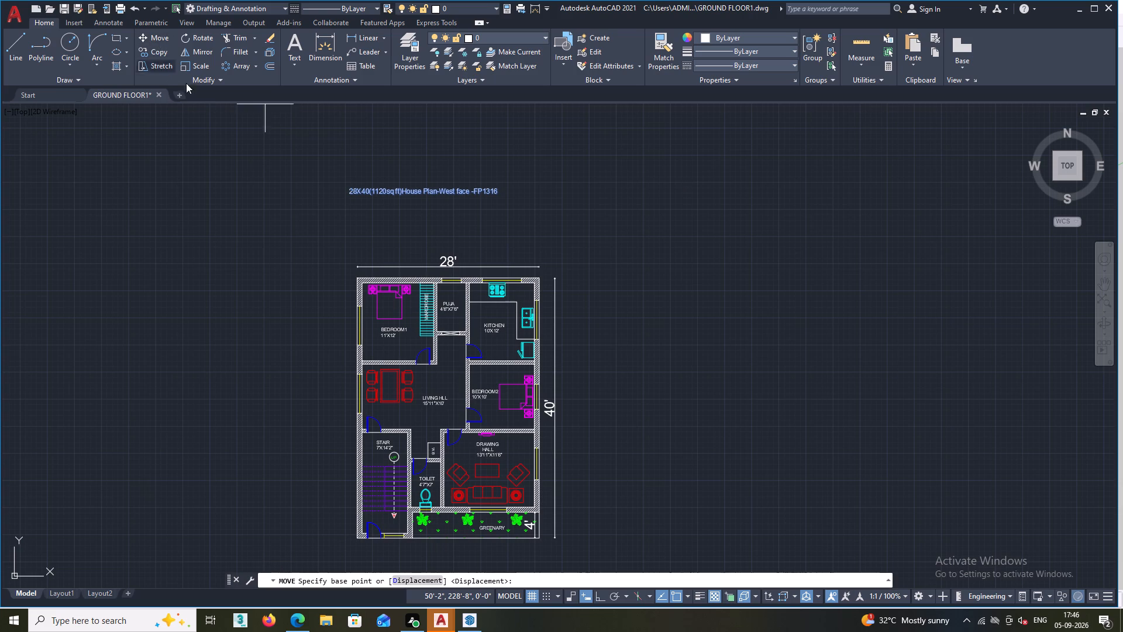
pyautogui.scroll(1, 309, 187)
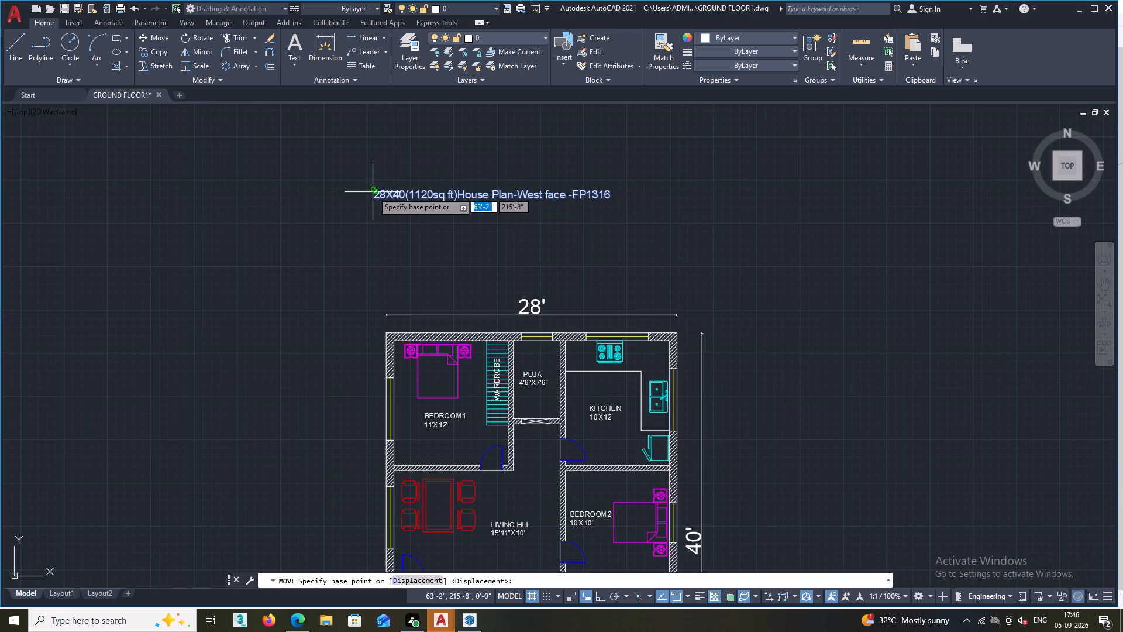
pyautogui.click(373, 192)
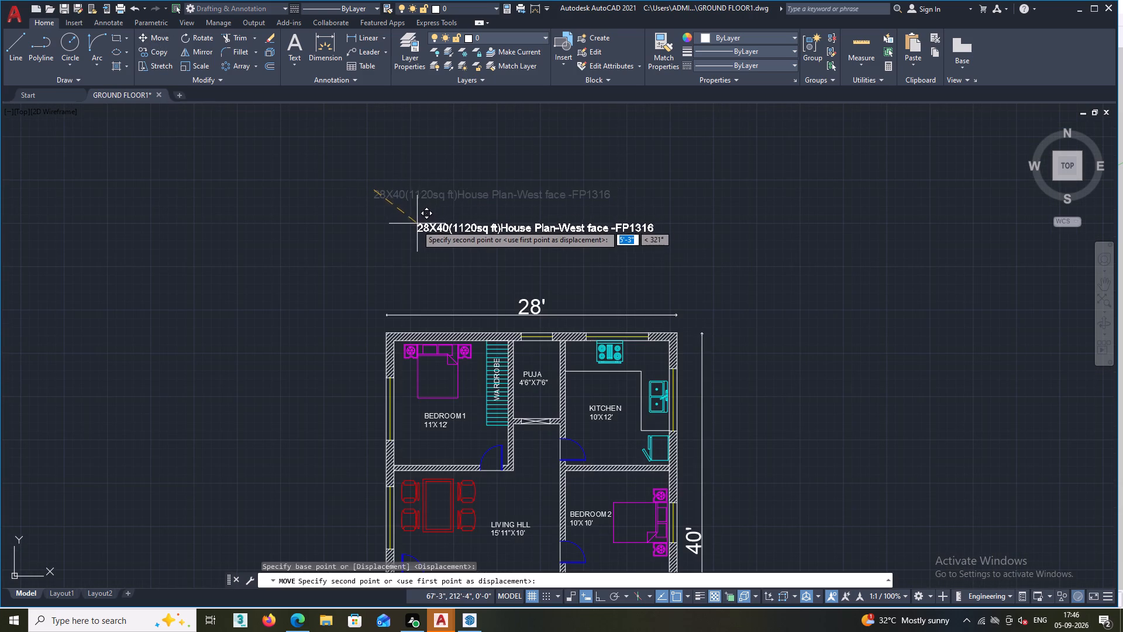
pyautogui.click(408, 256)
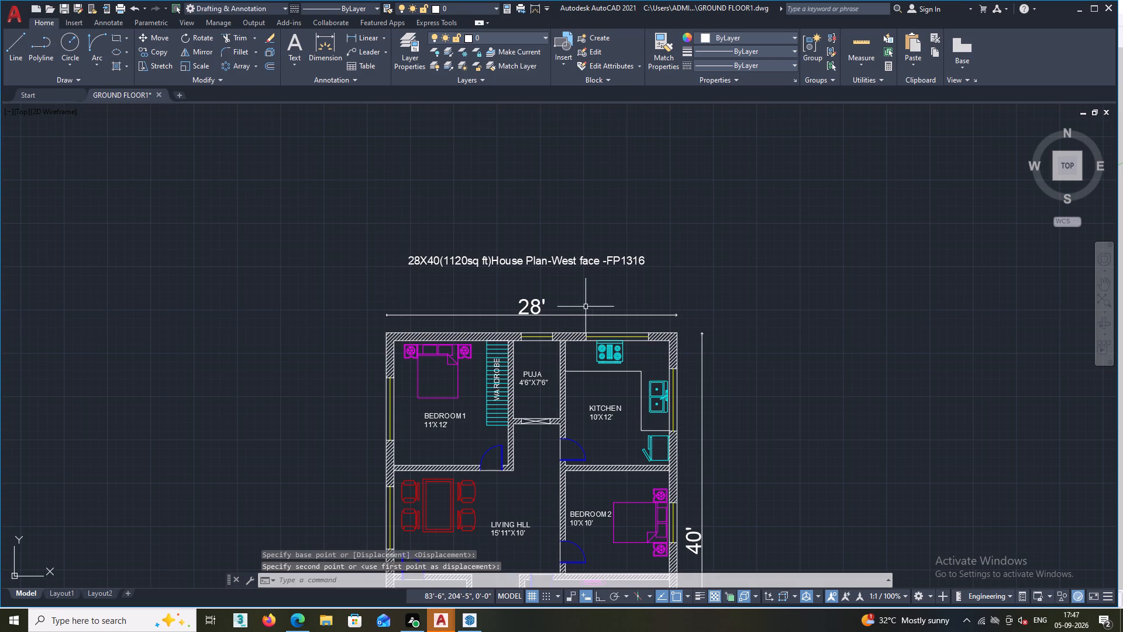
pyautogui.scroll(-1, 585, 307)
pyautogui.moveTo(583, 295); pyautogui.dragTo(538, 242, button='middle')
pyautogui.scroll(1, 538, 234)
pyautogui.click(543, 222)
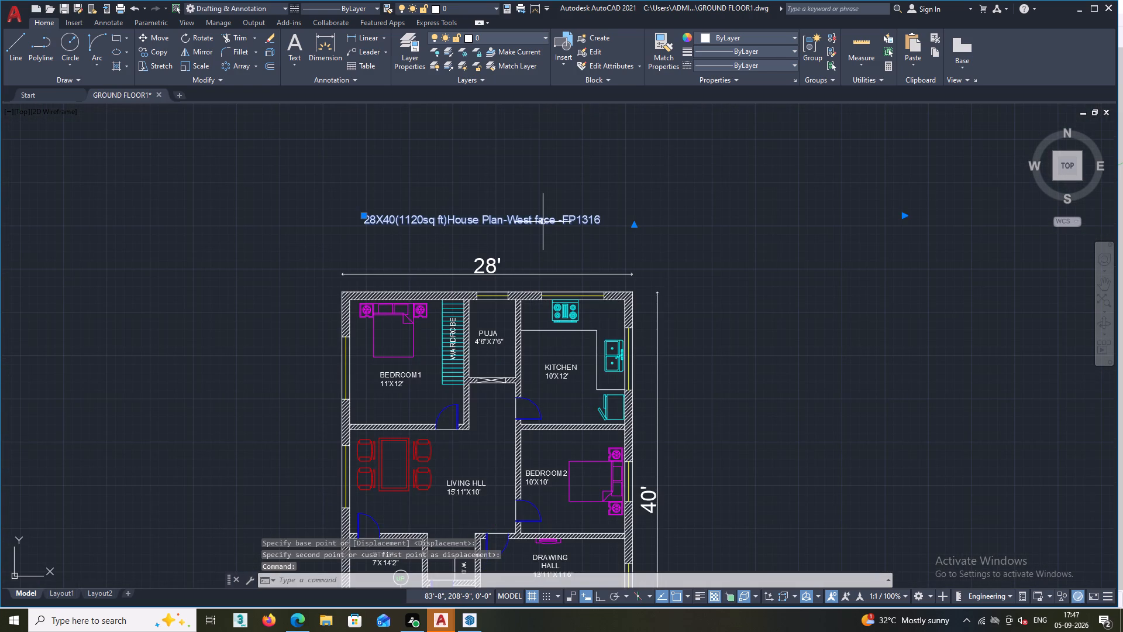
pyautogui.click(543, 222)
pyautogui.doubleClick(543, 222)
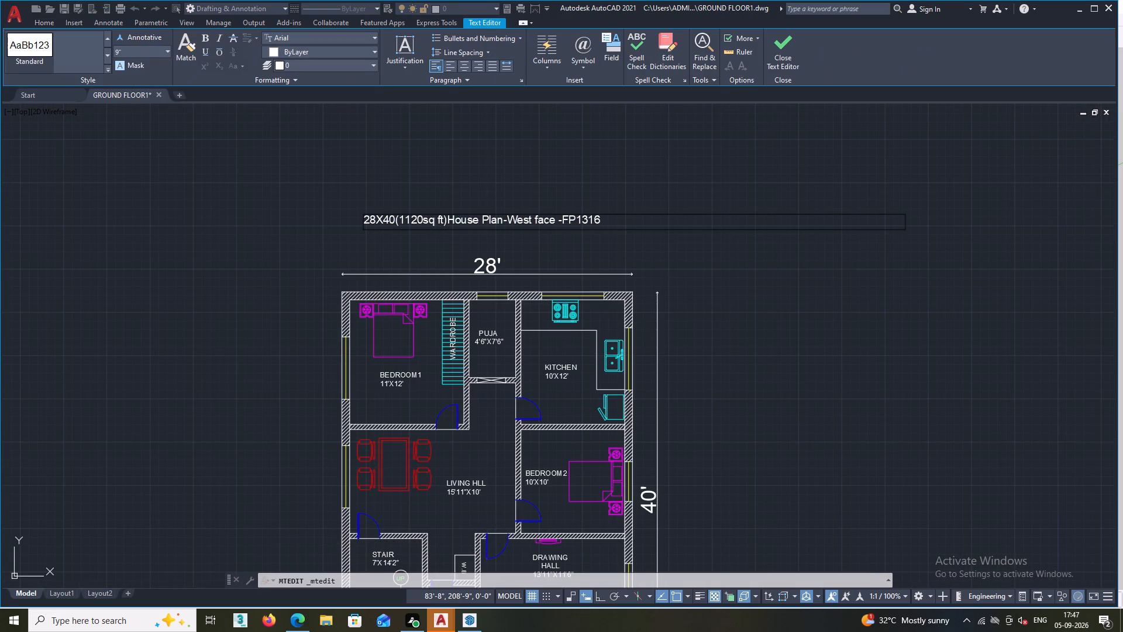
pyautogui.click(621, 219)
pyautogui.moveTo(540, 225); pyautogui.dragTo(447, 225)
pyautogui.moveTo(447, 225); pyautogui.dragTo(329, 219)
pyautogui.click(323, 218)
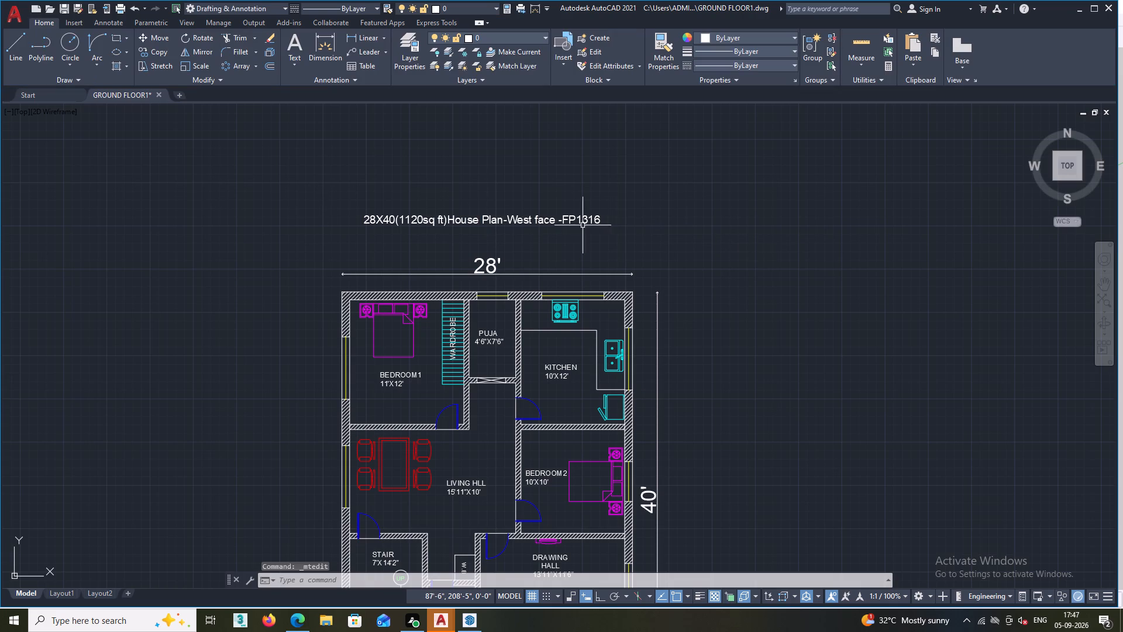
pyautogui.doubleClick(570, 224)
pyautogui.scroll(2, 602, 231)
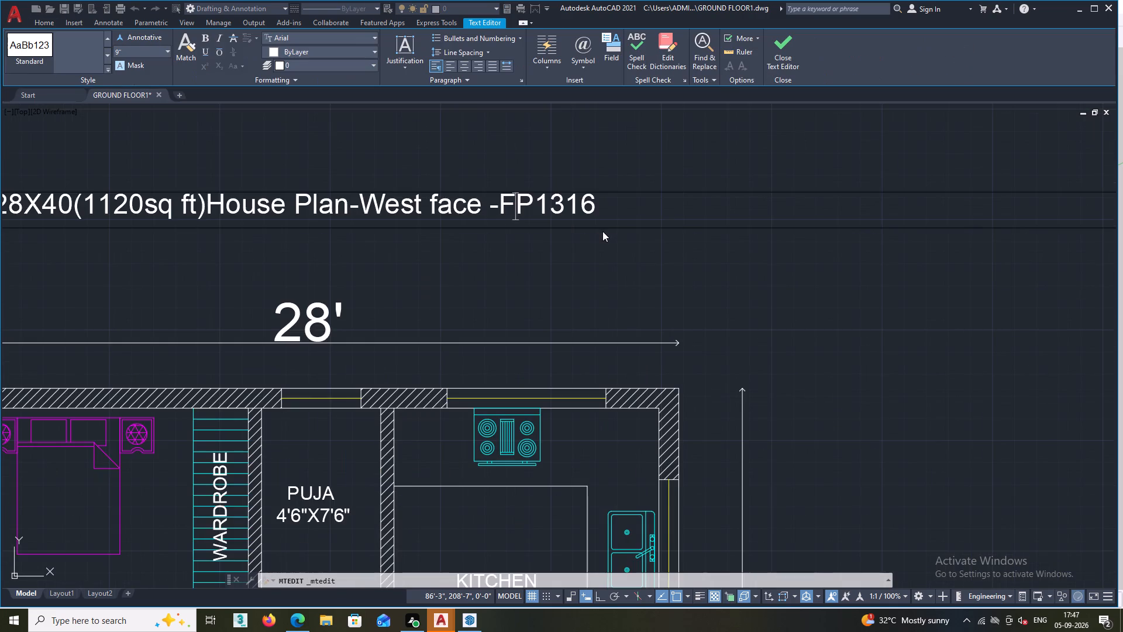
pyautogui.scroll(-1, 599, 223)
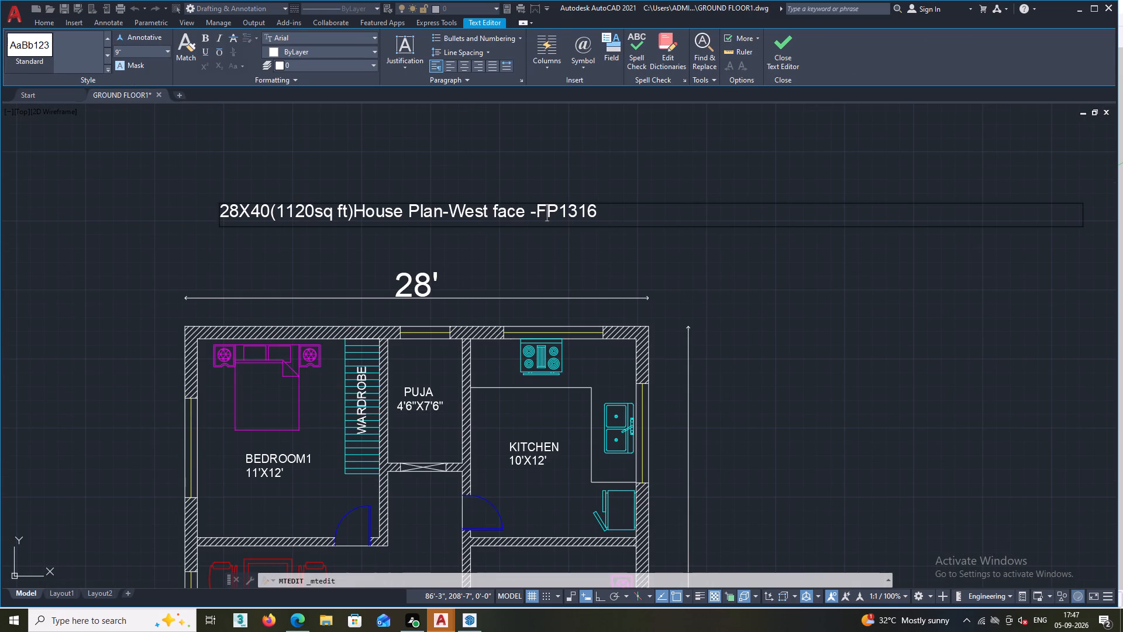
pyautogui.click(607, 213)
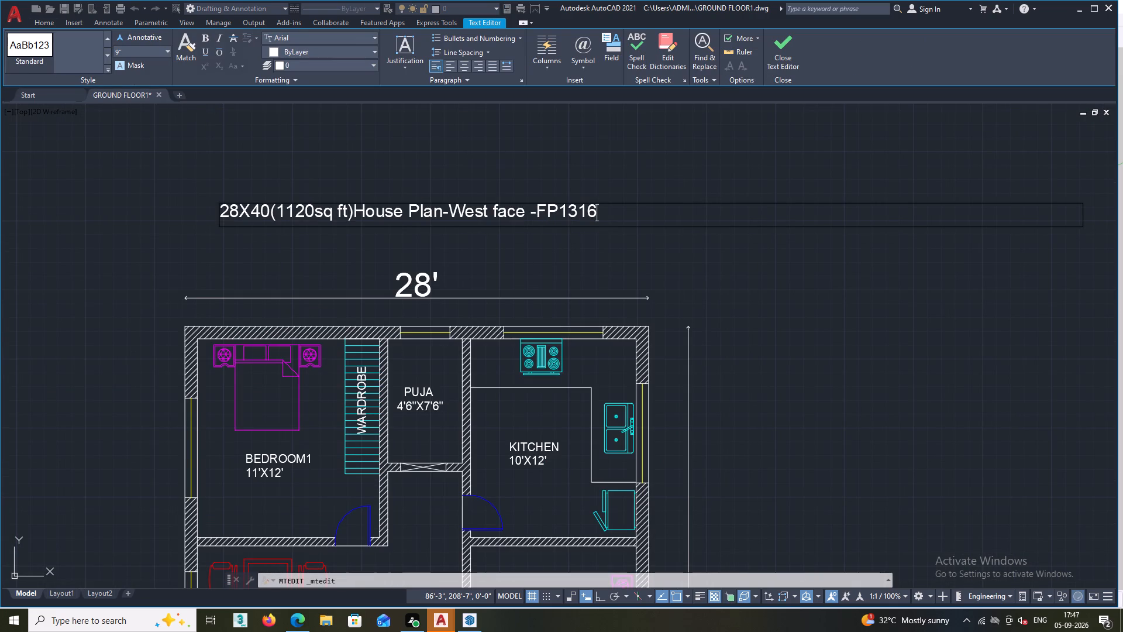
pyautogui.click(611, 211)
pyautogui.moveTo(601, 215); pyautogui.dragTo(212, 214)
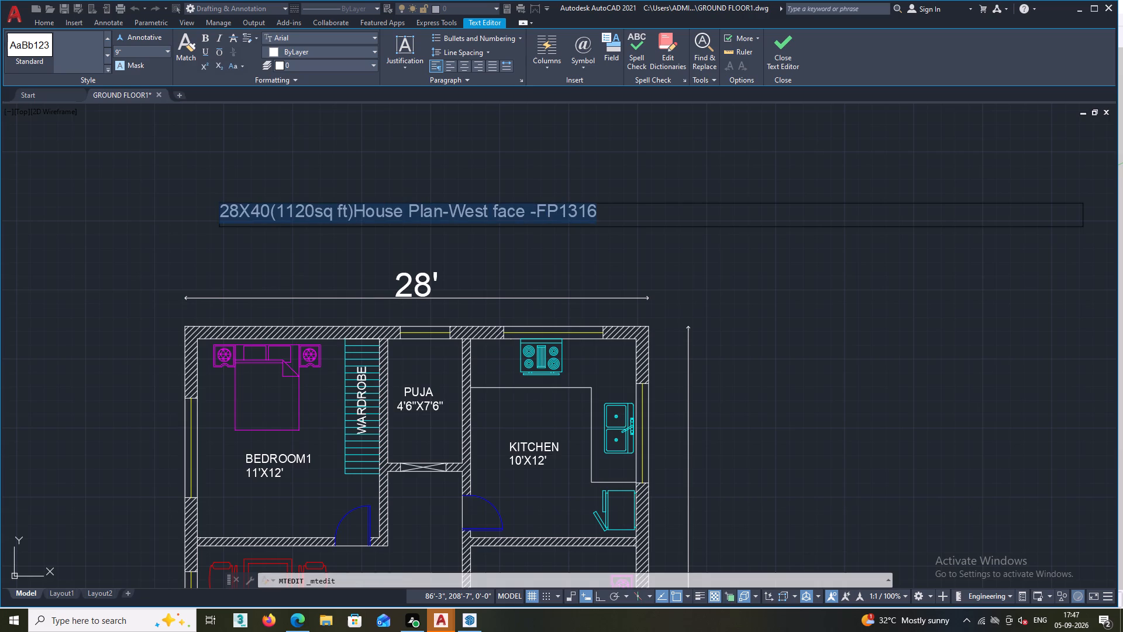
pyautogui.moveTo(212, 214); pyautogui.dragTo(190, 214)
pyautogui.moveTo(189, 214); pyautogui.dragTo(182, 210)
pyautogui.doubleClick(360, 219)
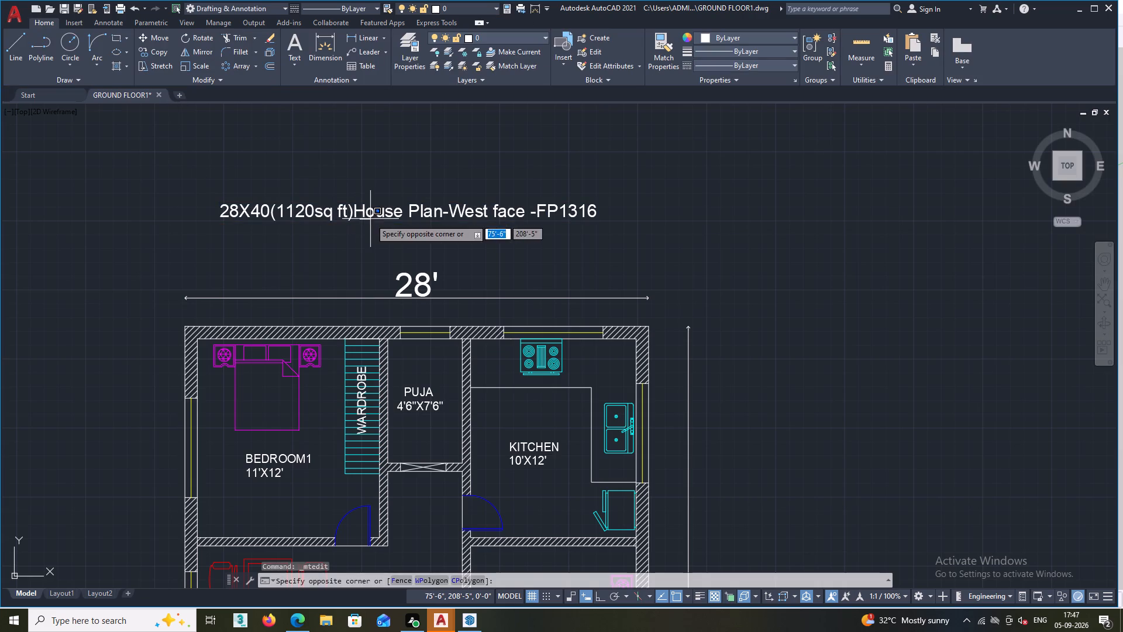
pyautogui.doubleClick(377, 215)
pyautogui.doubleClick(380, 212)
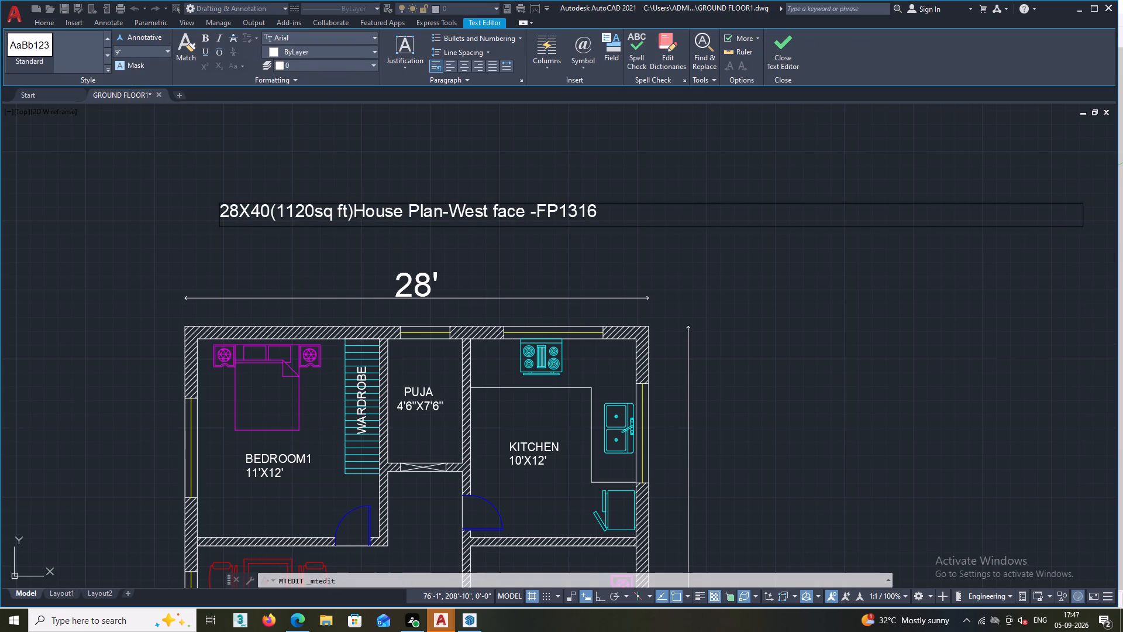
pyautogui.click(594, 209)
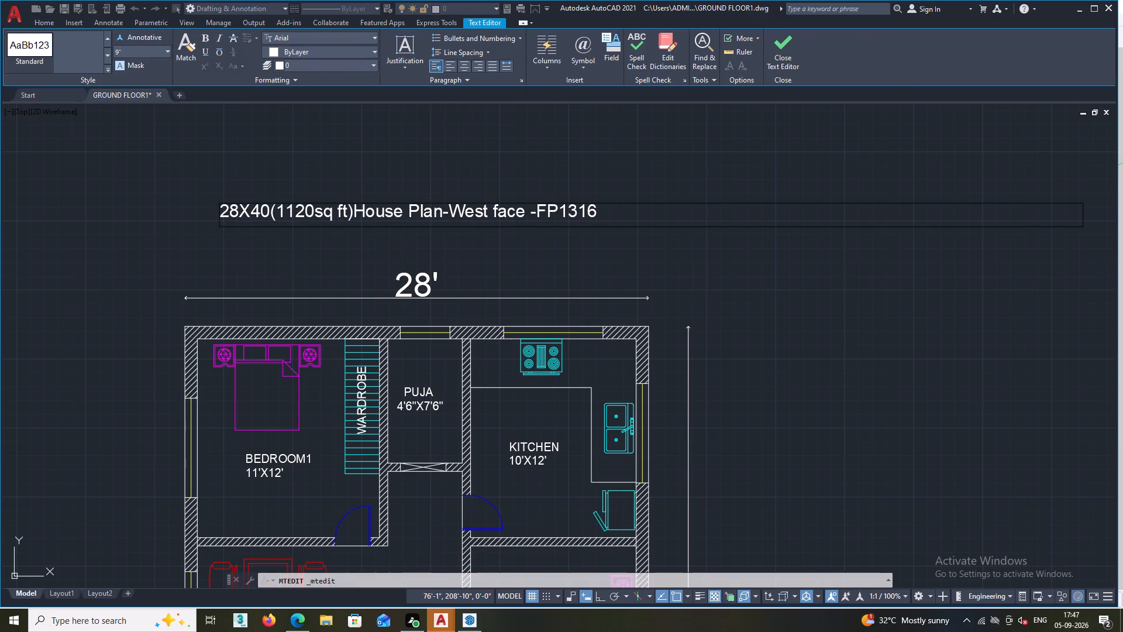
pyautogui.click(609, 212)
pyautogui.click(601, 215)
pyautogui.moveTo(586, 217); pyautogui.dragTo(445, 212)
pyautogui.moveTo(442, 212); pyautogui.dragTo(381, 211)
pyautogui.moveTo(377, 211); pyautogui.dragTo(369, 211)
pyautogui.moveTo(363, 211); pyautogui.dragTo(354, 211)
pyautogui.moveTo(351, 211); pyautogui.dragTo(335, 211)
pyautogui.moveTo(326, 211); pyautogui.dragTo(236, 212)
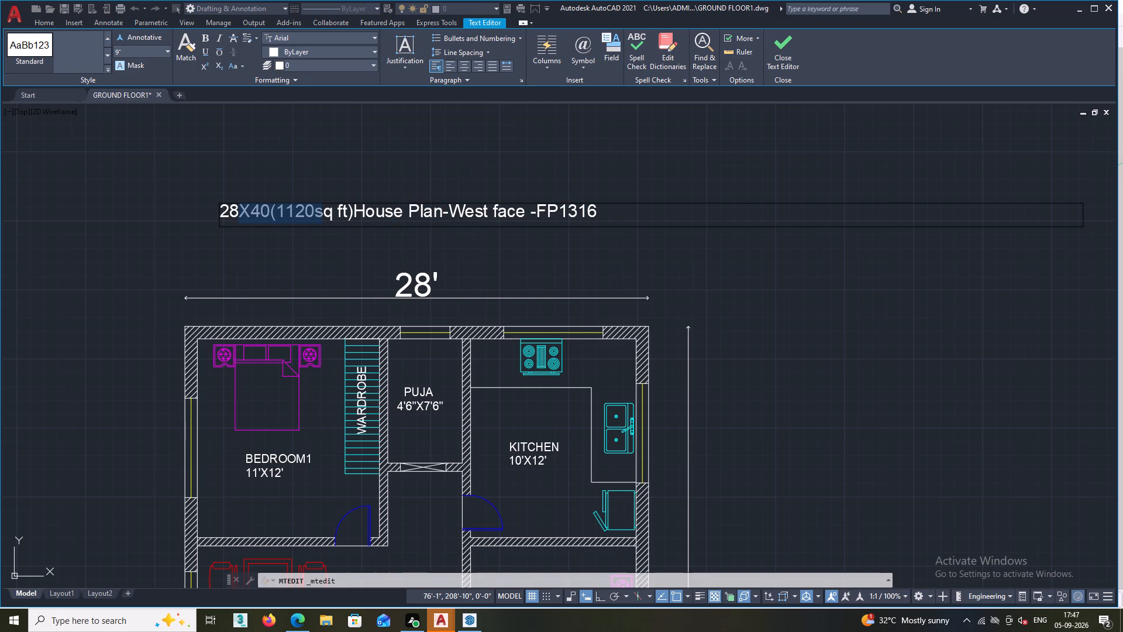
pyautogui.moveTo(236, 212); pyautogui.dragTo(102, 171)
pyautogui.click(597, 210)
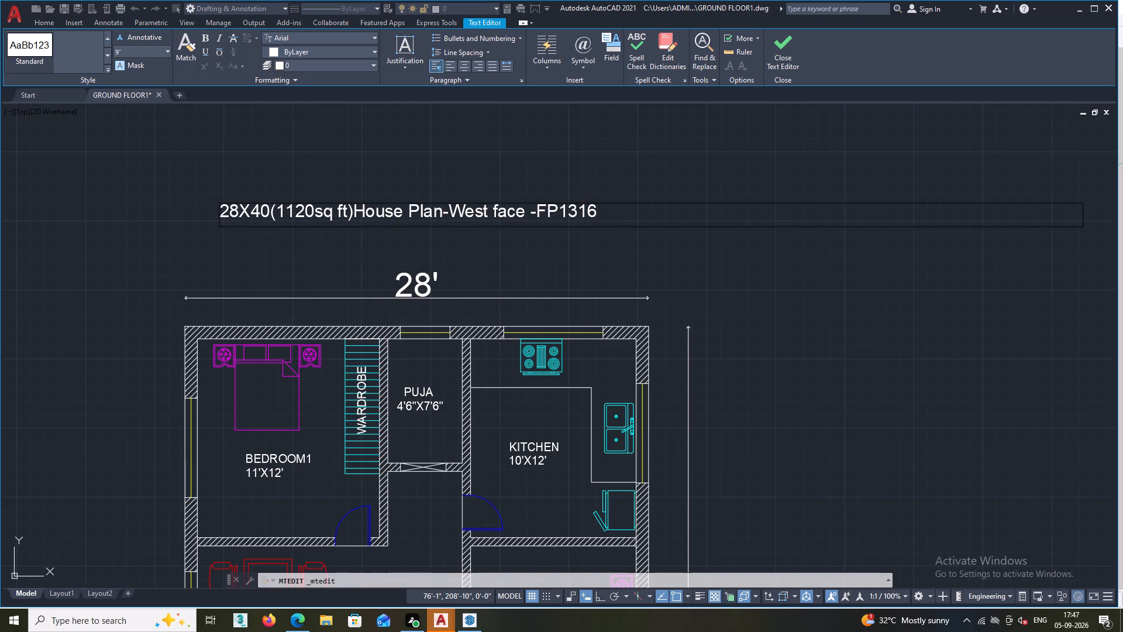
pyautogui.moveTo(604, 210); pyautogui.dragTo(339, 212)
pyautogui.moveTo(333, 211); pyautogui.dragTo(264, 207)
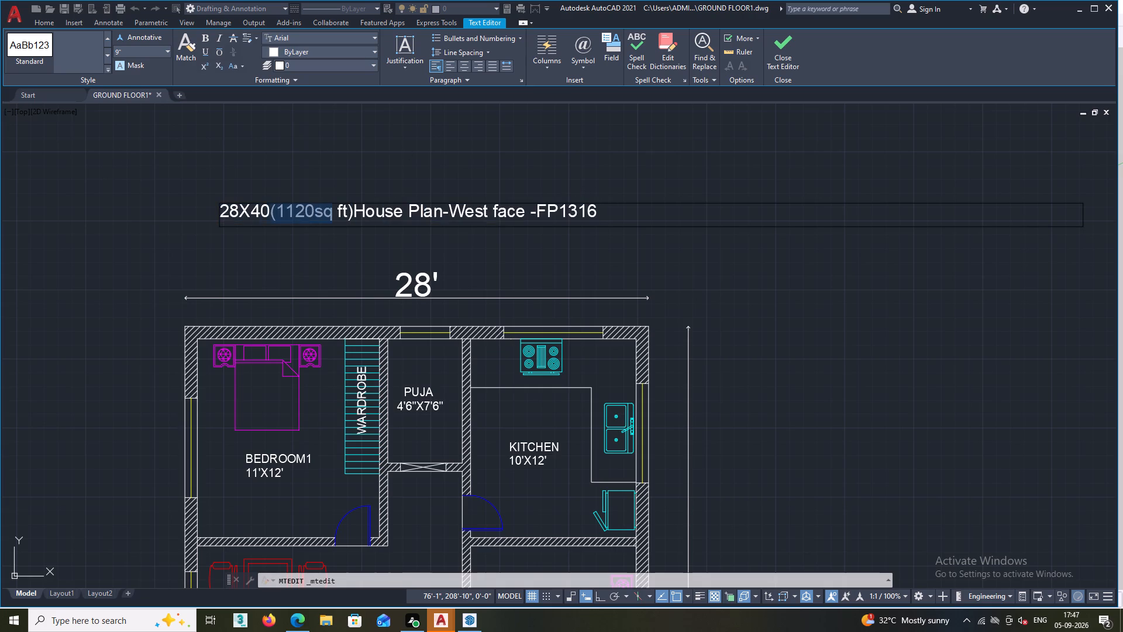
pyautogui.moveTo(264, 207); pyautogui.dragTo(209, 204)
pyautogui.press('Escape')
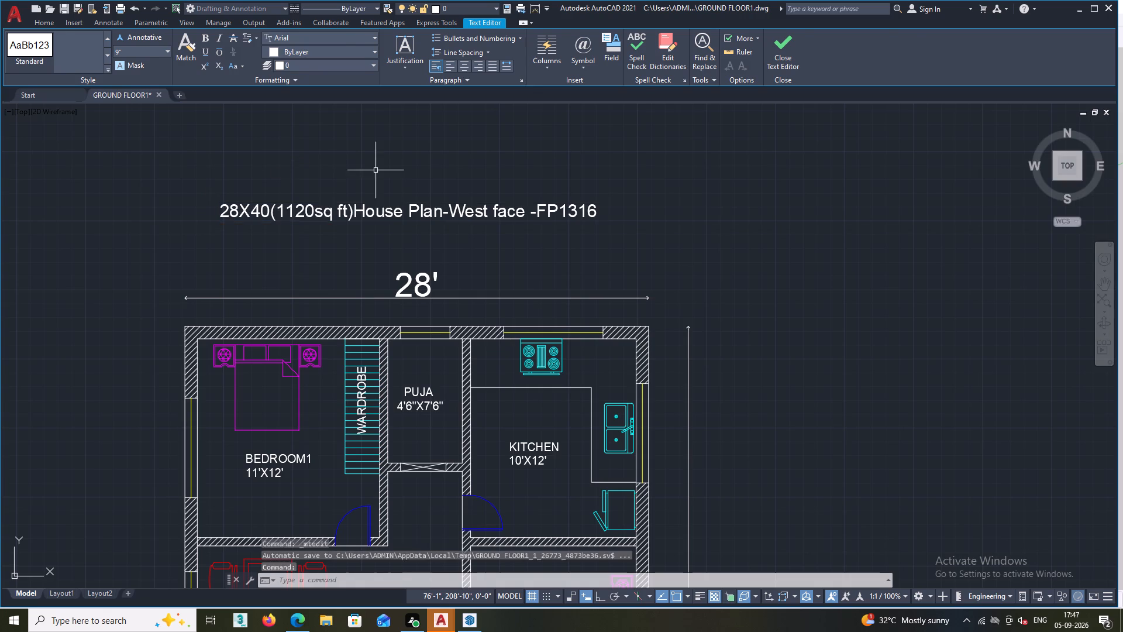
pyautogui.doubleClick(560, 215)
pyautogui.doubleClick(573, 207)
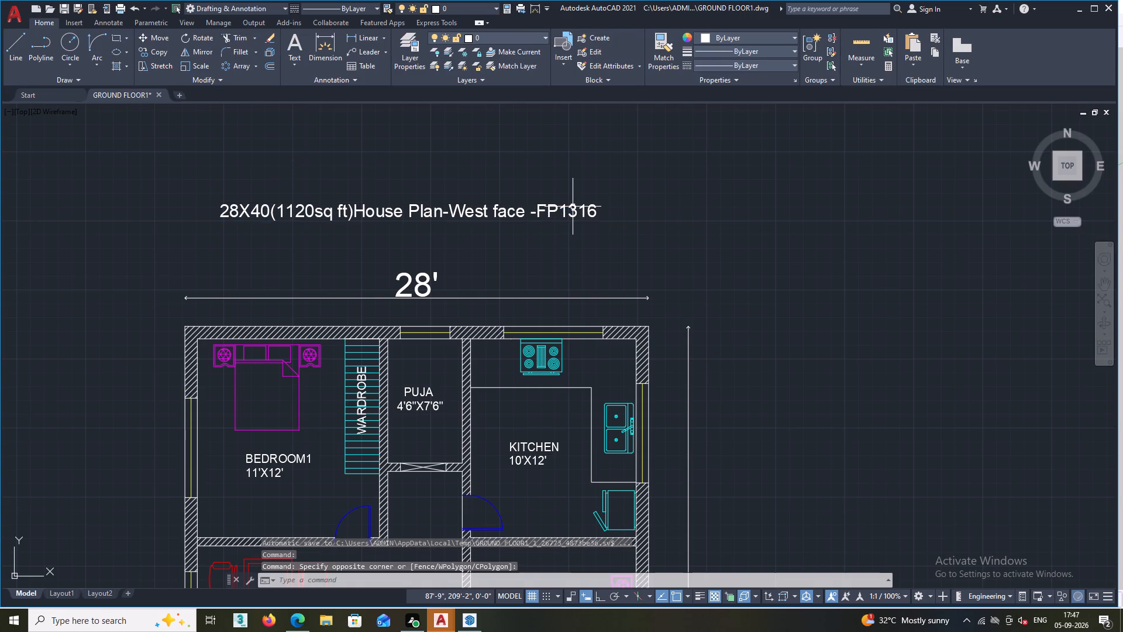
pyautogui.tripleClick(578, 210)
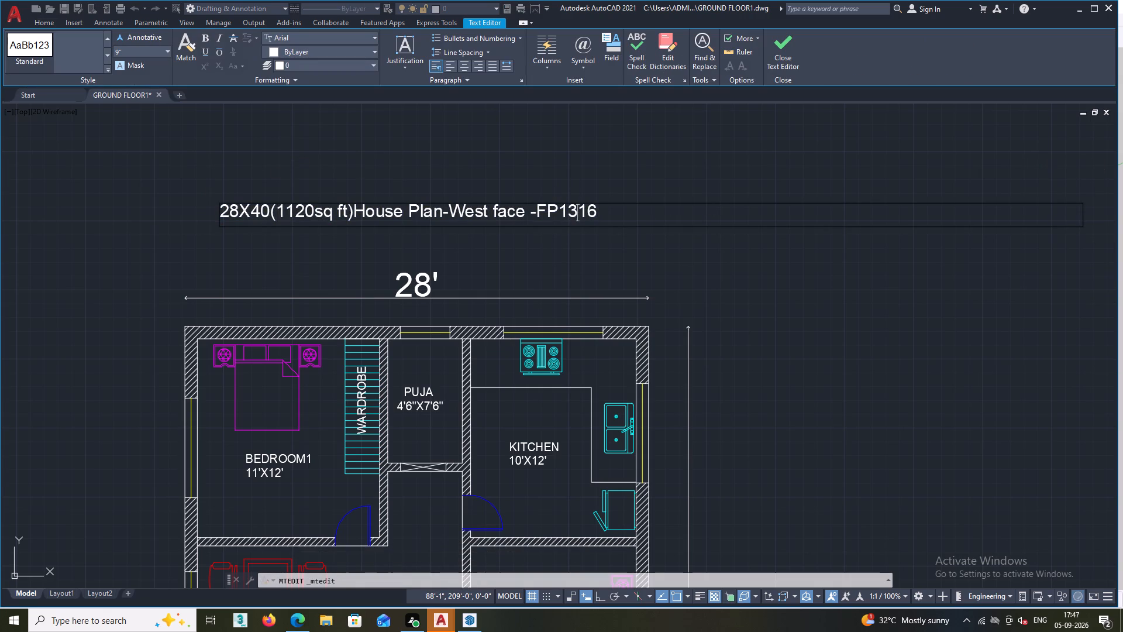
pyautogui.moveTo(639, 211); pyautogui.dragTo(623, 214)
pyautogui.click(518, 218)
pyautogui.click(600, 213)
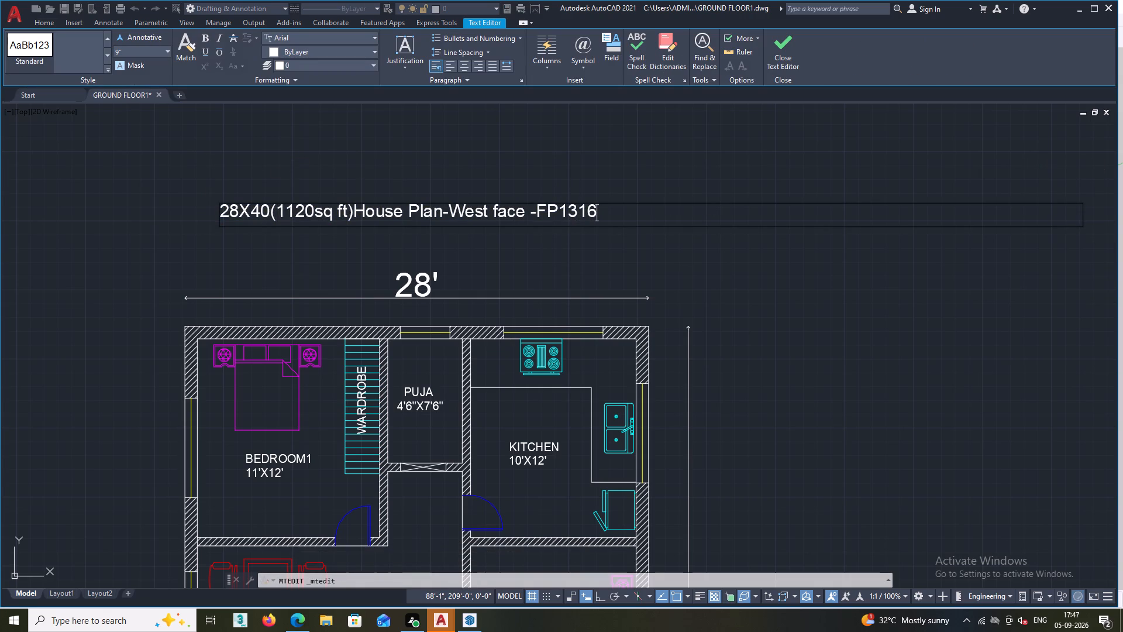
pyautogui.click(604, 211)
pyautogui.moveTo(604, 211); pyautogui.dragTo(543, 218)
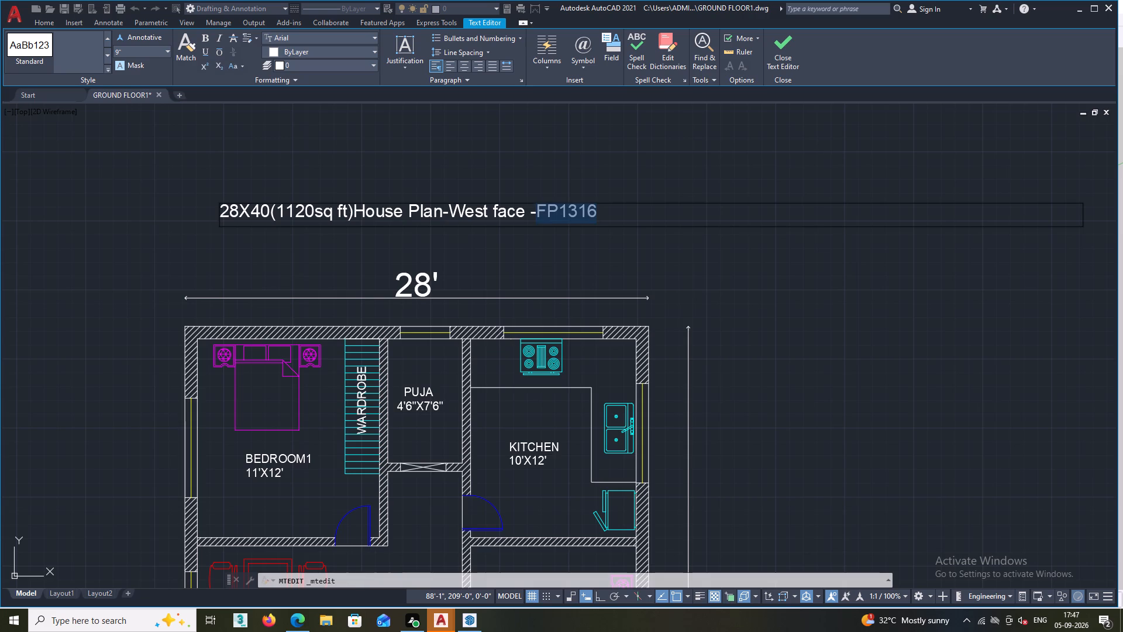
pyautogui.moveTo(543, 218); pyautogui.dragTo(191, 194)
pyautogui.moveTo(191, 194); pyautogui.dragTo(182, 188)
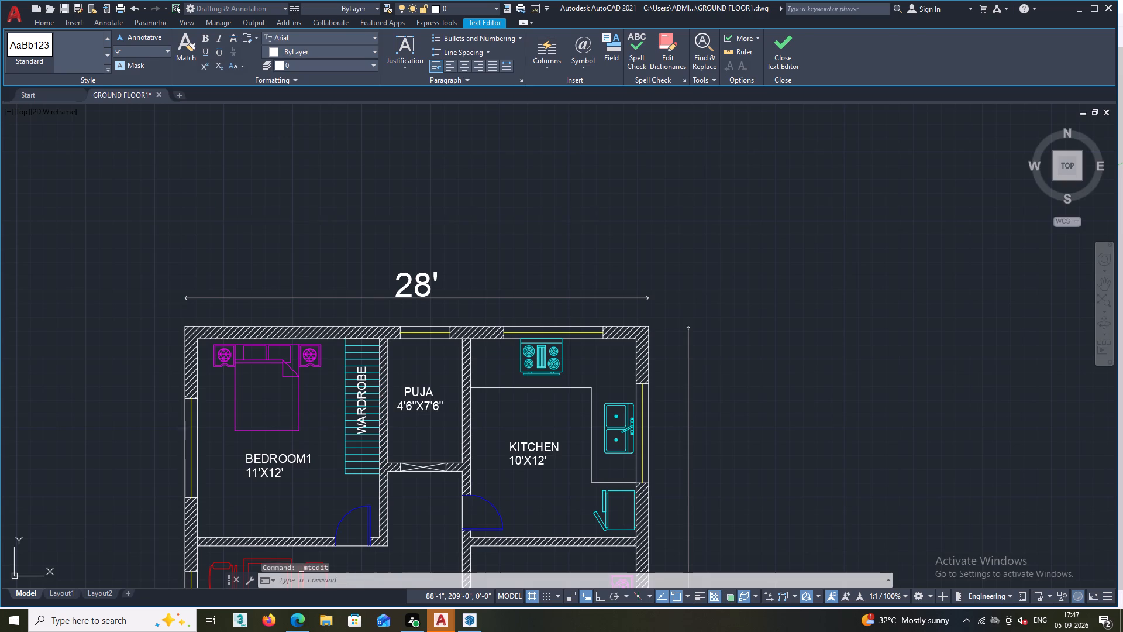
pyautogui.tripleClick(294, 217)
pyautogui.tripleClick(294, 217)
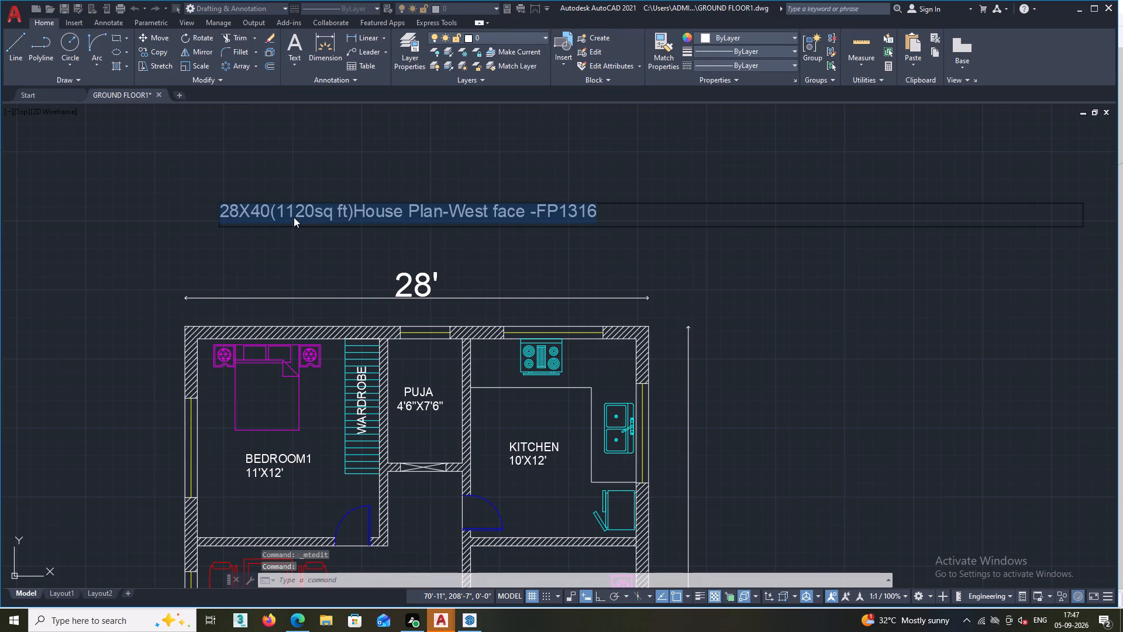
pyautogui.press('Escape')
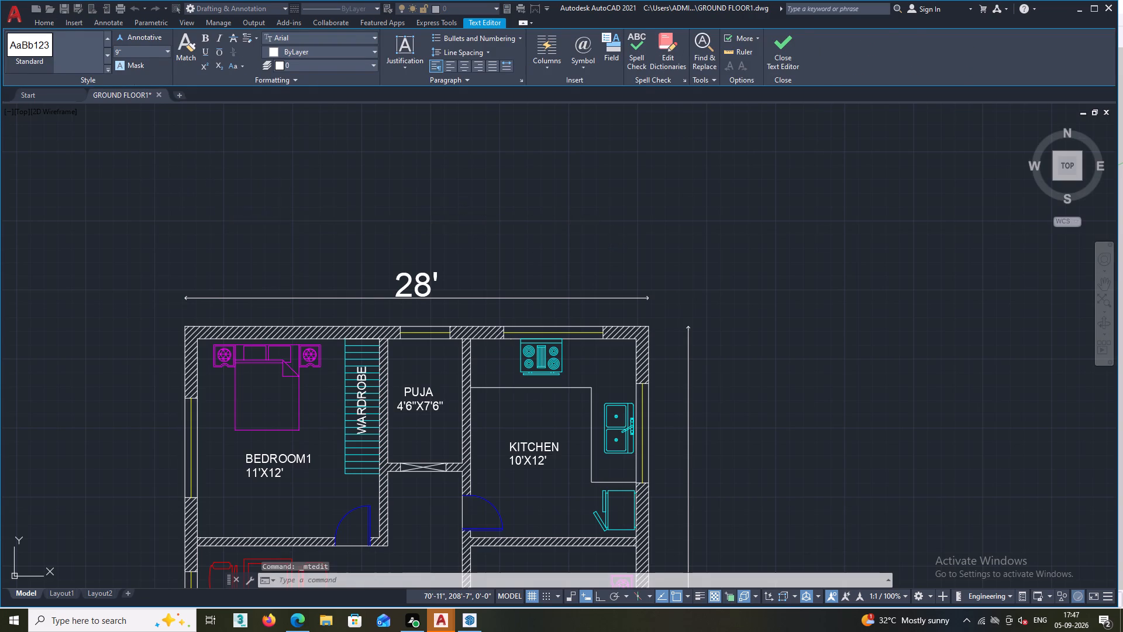
# Set the text height of the whole title above the plan to 11" and finish the text edit.
pyautogui.tripleClick(591, 213)
pyautogui.click(622, 209)
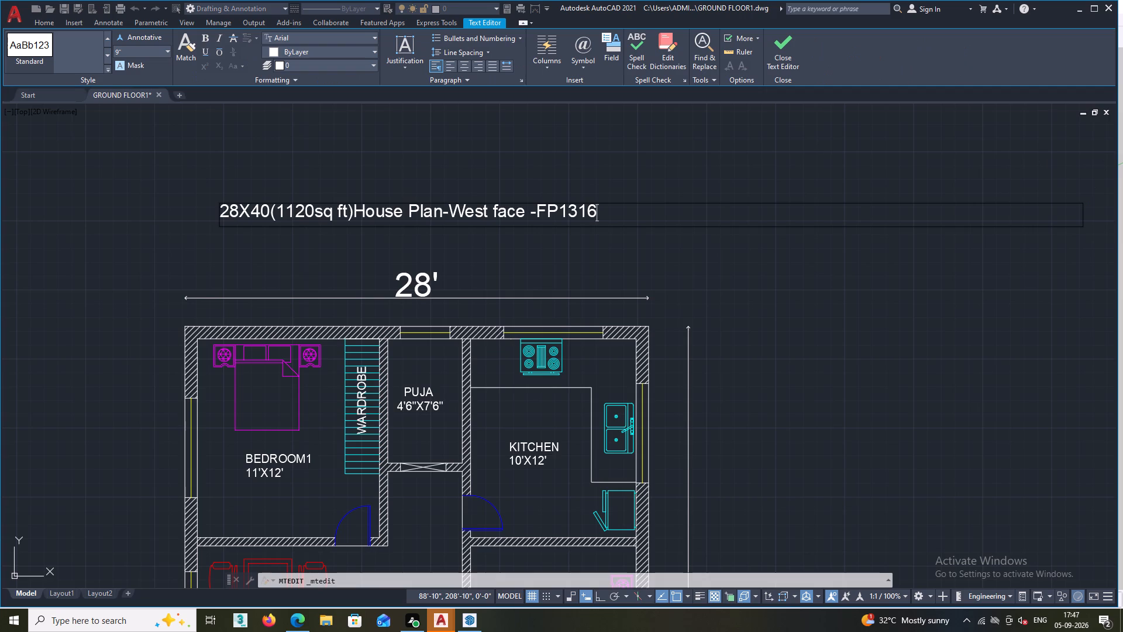
pyautogui.moveTo(493, 211); pyautogui.dragTo(459, 207)
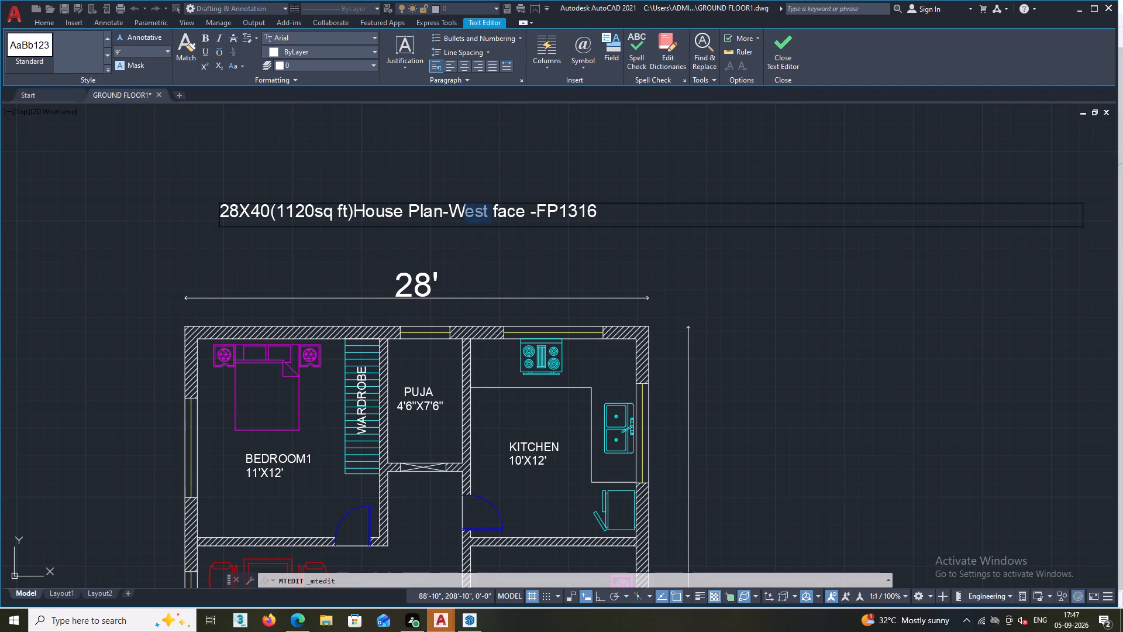
pyautogui.moveTo(593, 217); pyautogui.dragTo(295, 208)
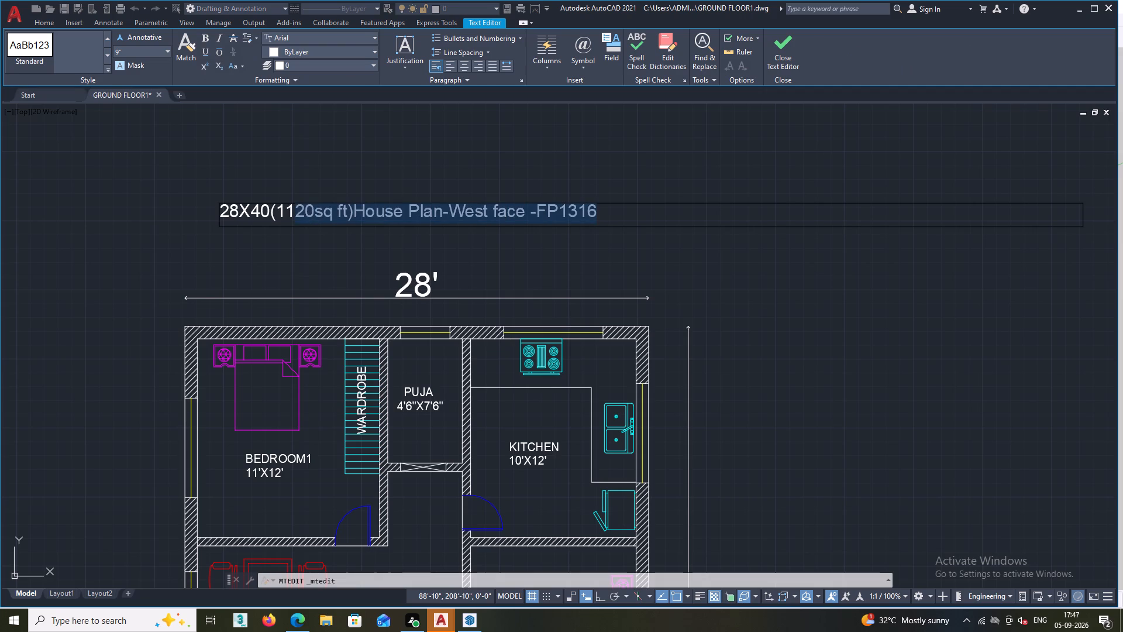
pyautogui.moveTo(295, 208); pyautogui.dragTo(192, 201)
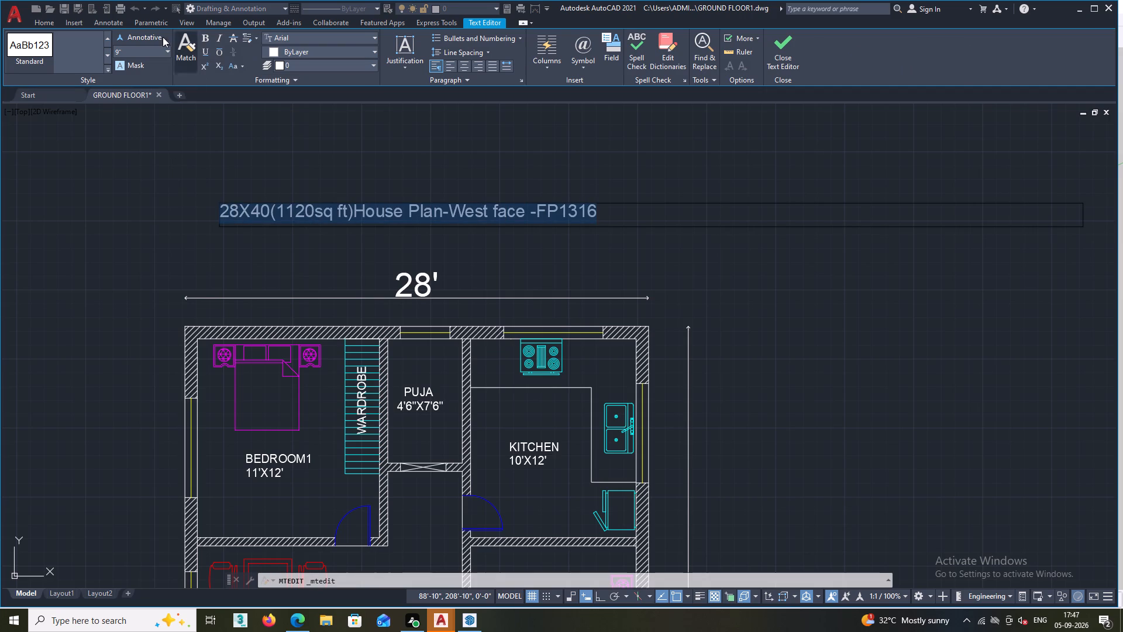
pyautogui.click(132, 51)
pyautogui.press('BackSpace')
pyautogui.write('11')
pyautogui.hotkey('shift', '"')
pyautogui.press('Return')
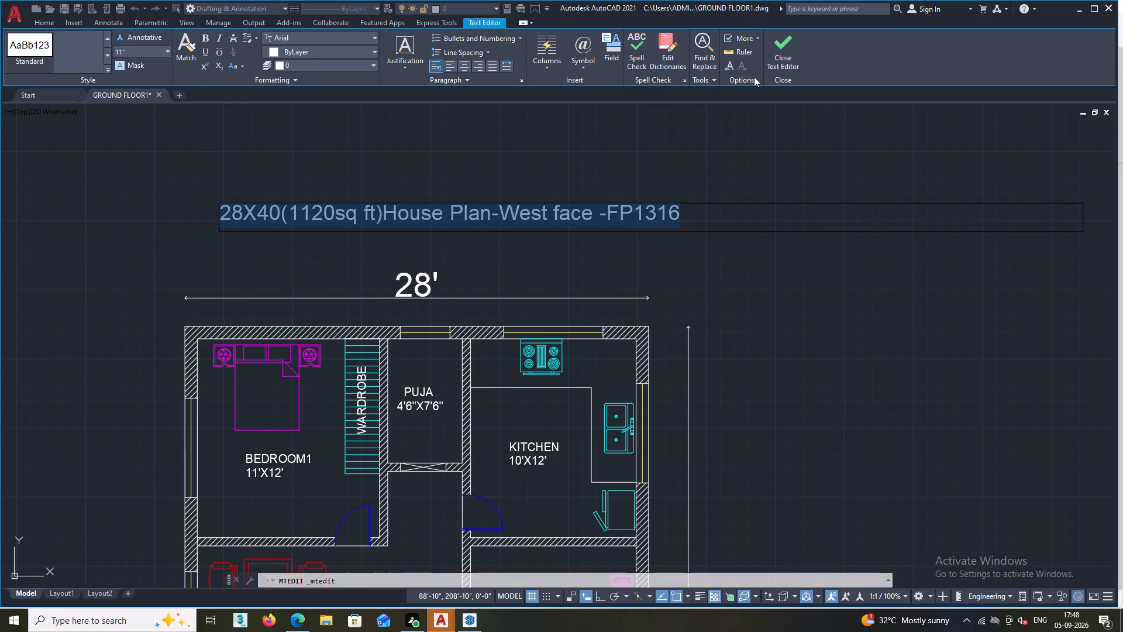
pyautogui.doubleClick(772, 56)
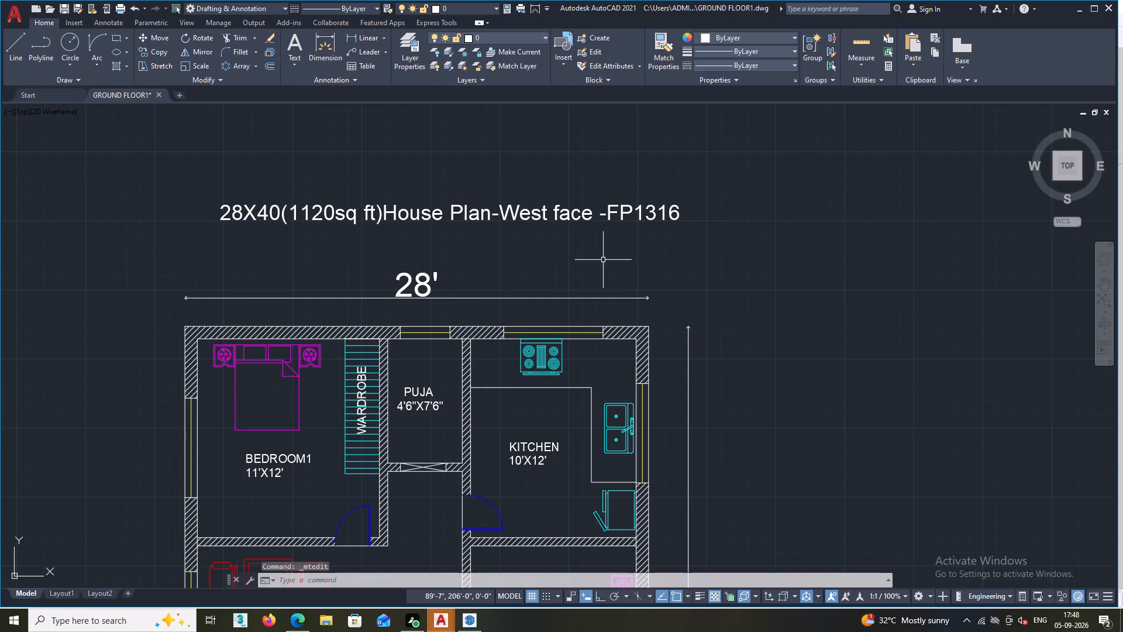
# Move the title about 3' diagonally down and left, to sit just above the 28' dimension, aligned with the plan's width.
pyautogui.scroll(-1, 603, 260)
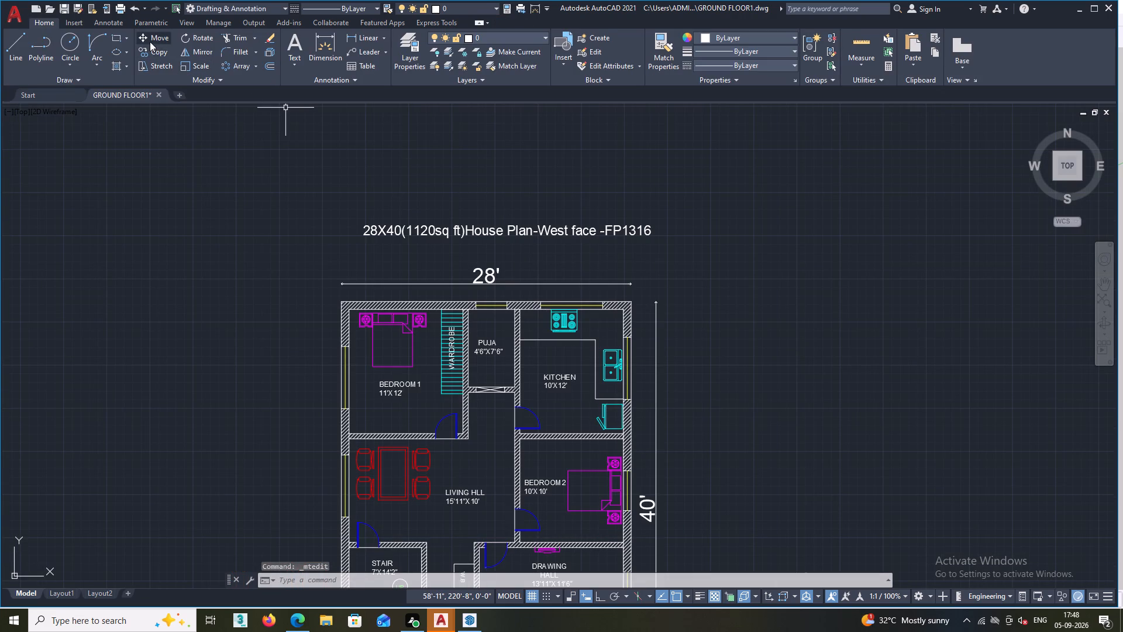
pyautogui.doubleClick(154, 38)
pyautogui.click(416, 233)
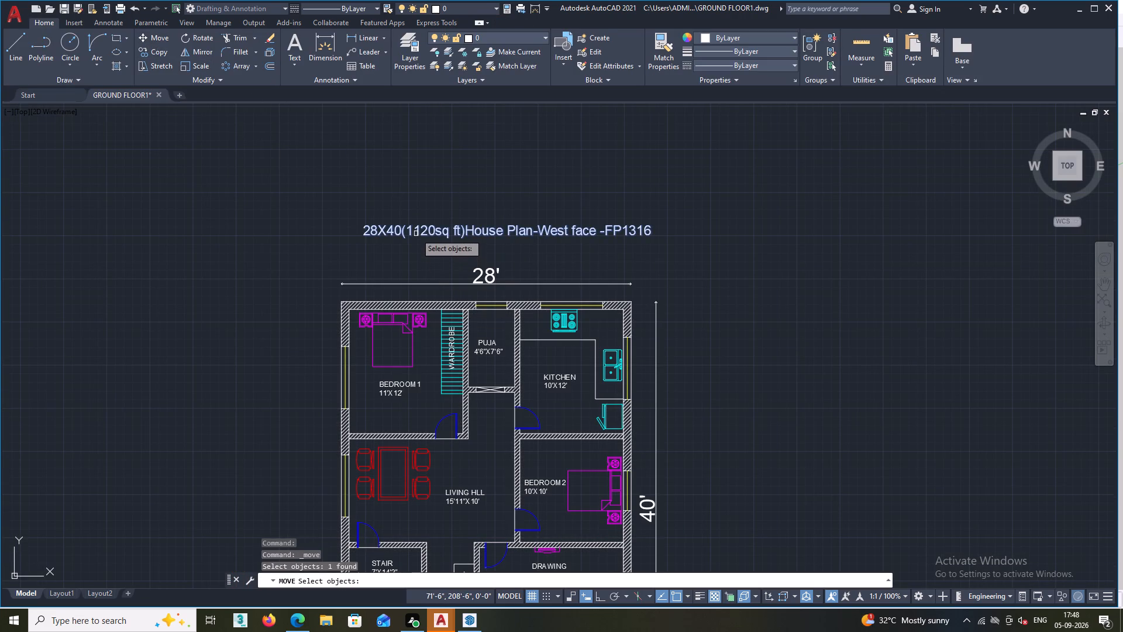
pyautogui.rightClick(378, 219)
pyautogui.scroll(2, 363, 249)
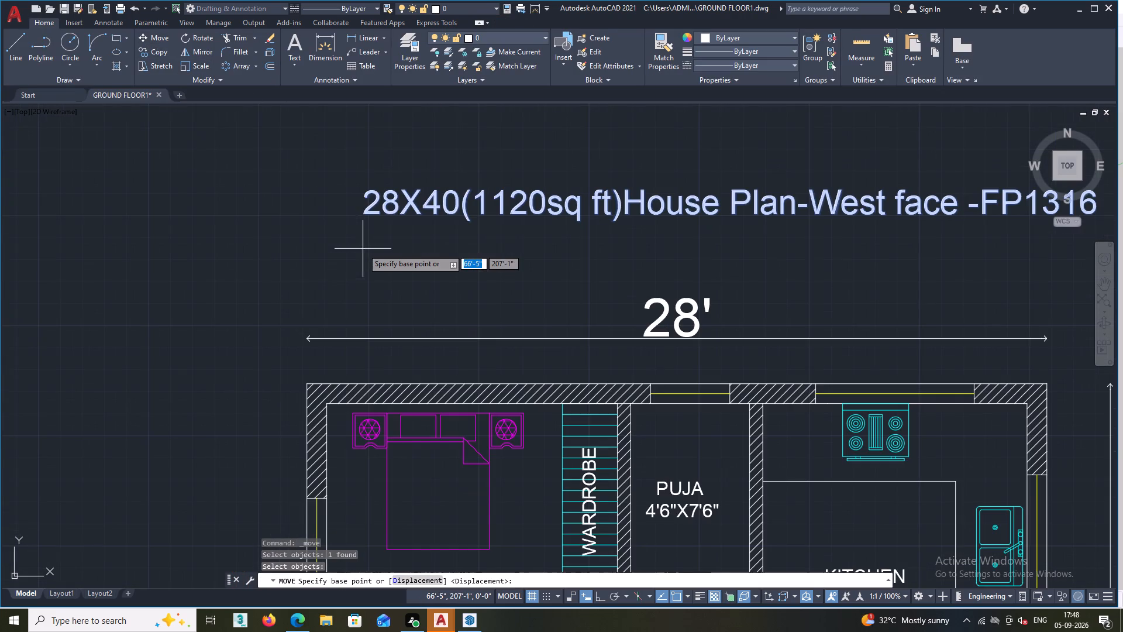
pyautogui.doubleClick(364, 199)
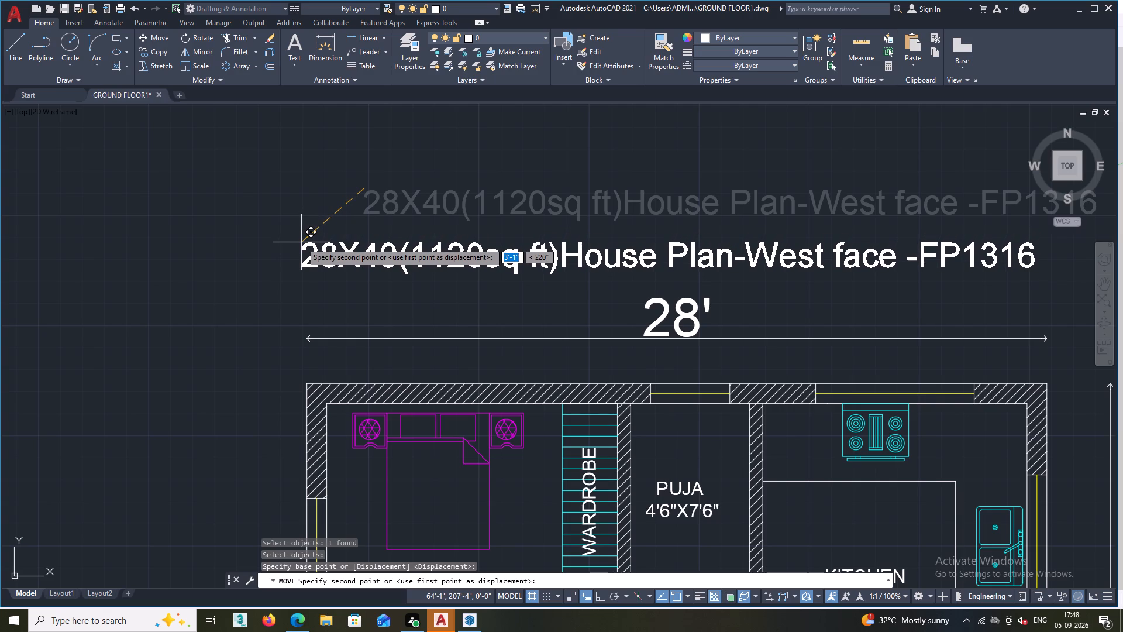
pyautogui.doubleClick(301, 242)
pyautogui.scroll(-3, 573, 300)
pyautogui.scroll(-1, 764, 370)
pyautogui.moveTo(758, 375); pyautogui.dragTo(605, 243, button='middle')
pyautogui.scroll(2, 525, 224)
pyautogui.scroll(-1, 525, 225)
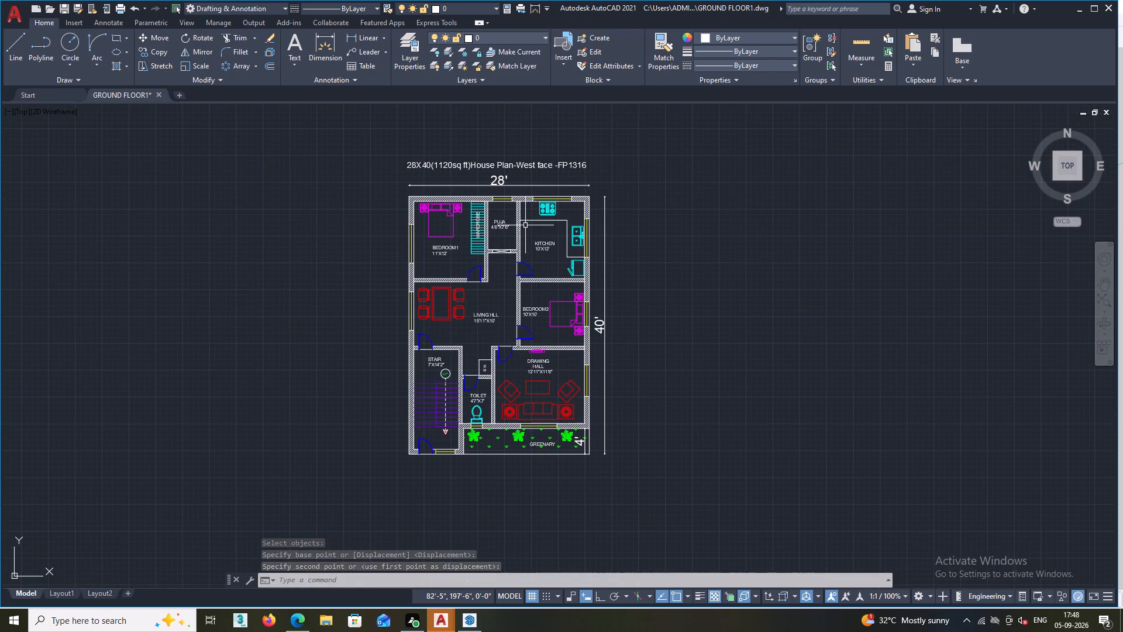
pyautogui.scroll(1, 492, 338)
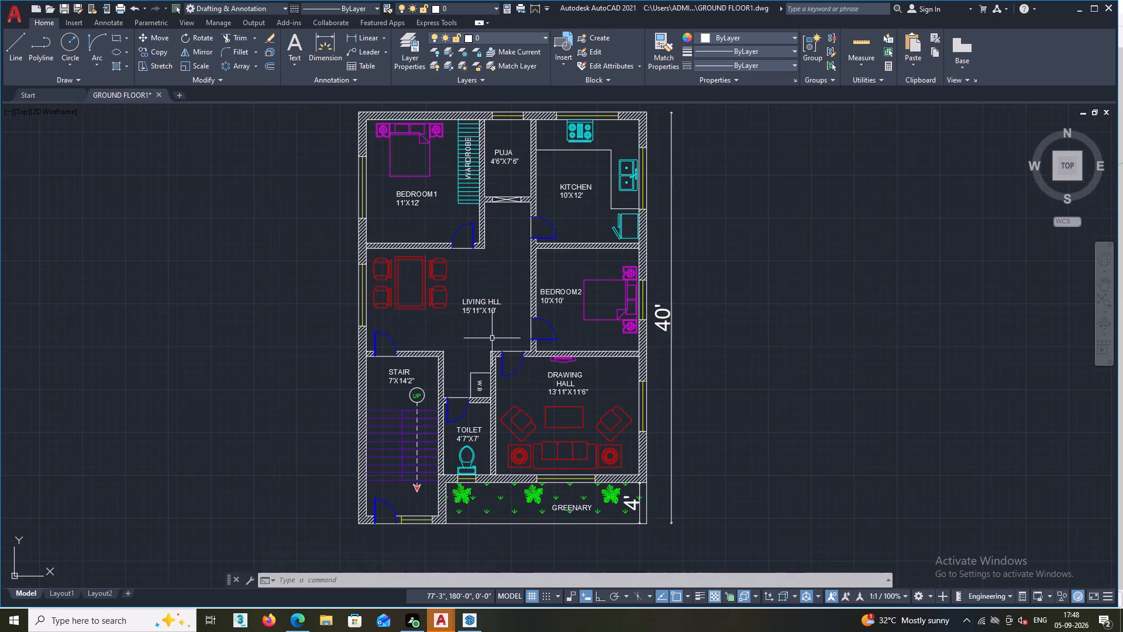
# Examine the finished floor plan closely, from the drawing hall and greenery strip up to the title.
pyautogui.scroll(-1, 509, 338)
pyautogui.scroll(2, 561, 479)
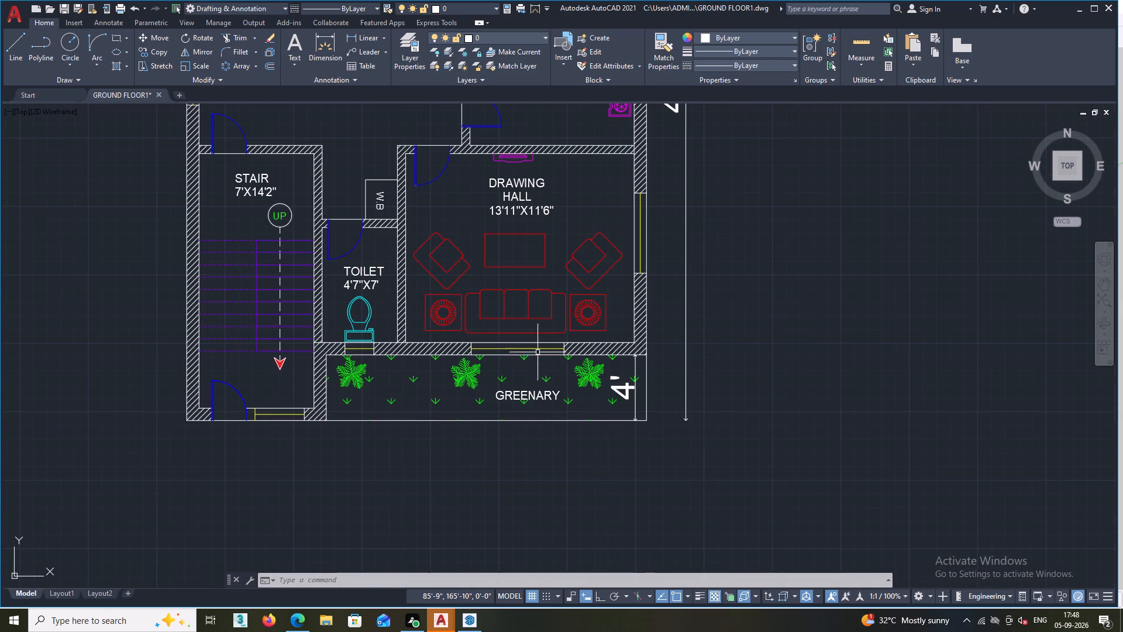
pyautogui.scroll(1, 539, 322)
pyautogui.scroll(-3, 539, 322)
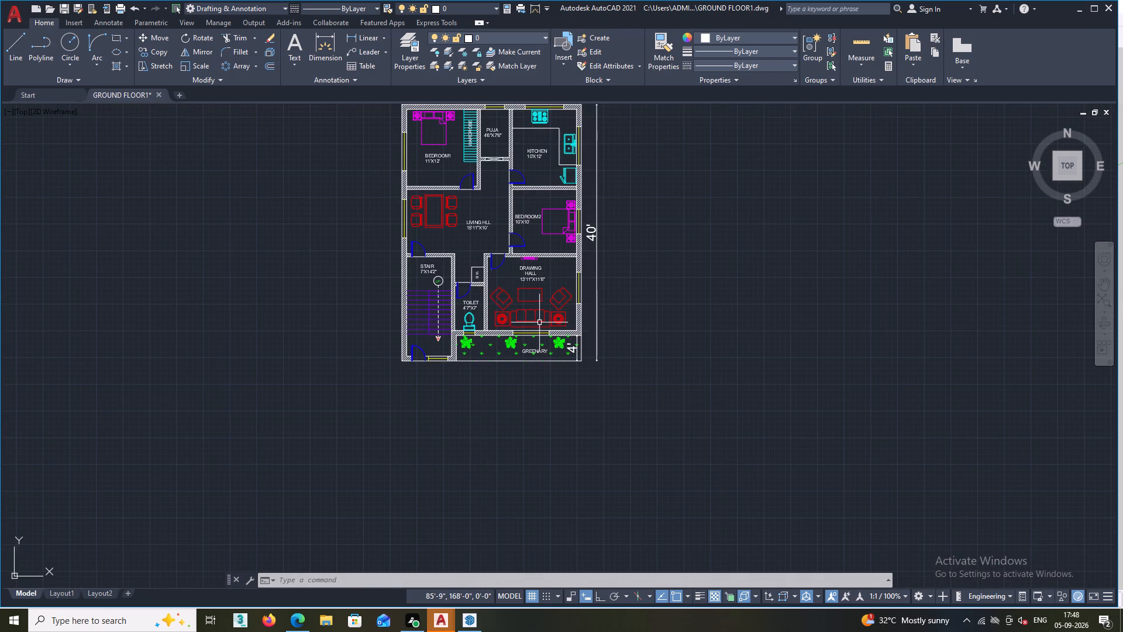
pyautogui.scroll(-1, 539, 322)
pyautogui.scroll(2, 518, 296)
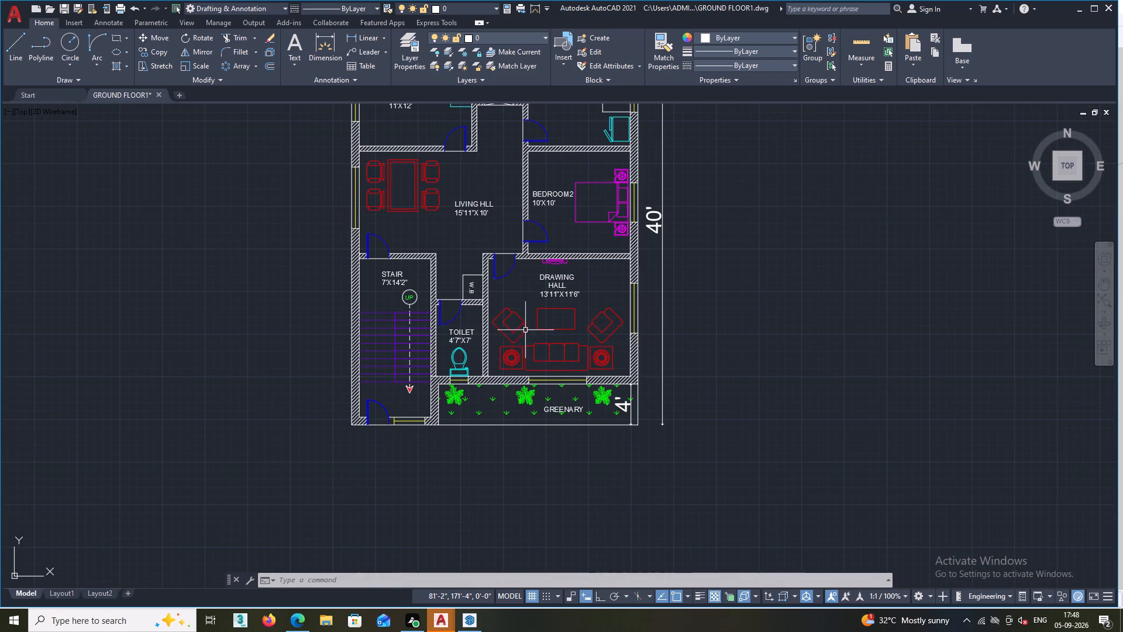
pyautogui.scroll(3, 535, 356)
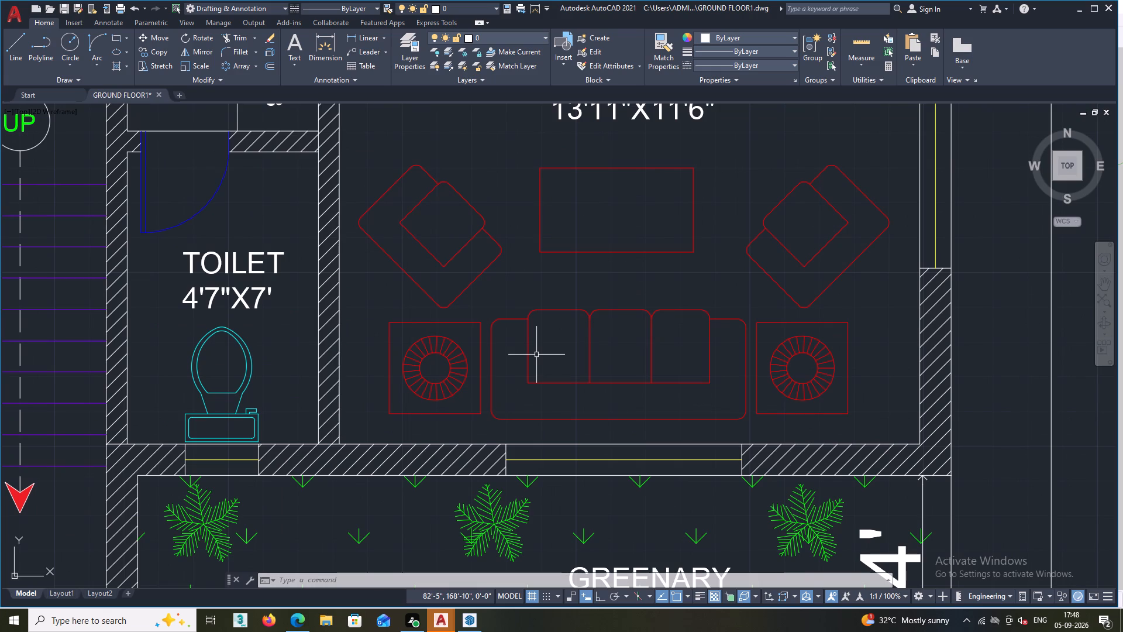
pyautogui.scroll(-2, 536, 354)
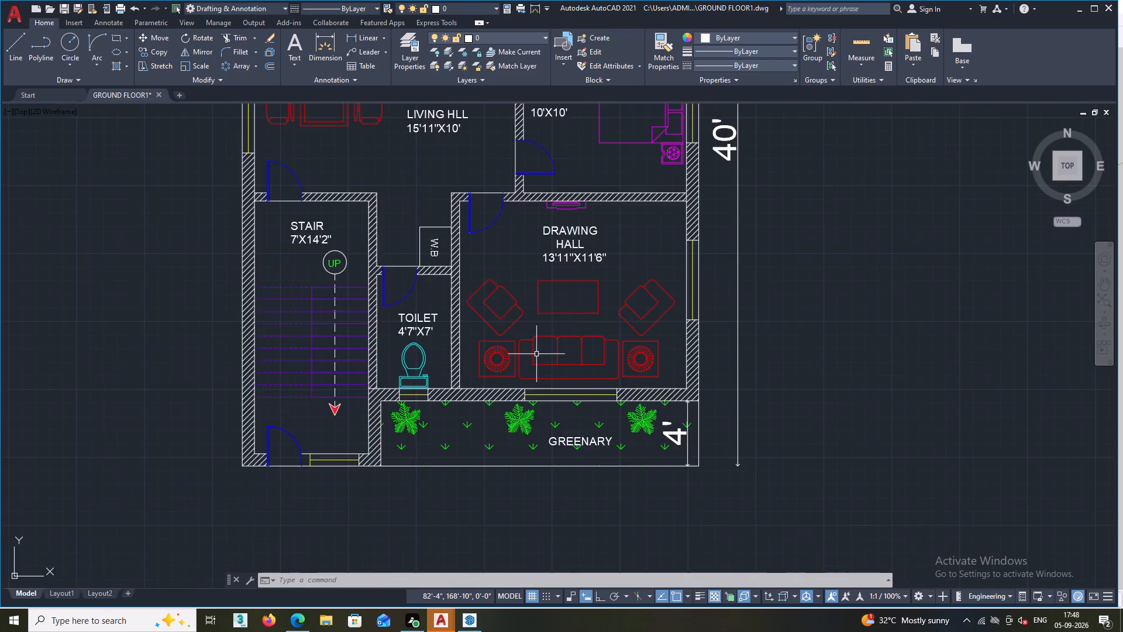
pyautogui.scroll(-2, 536, 354)
pyautogui.scroll(-2, 524, 209)
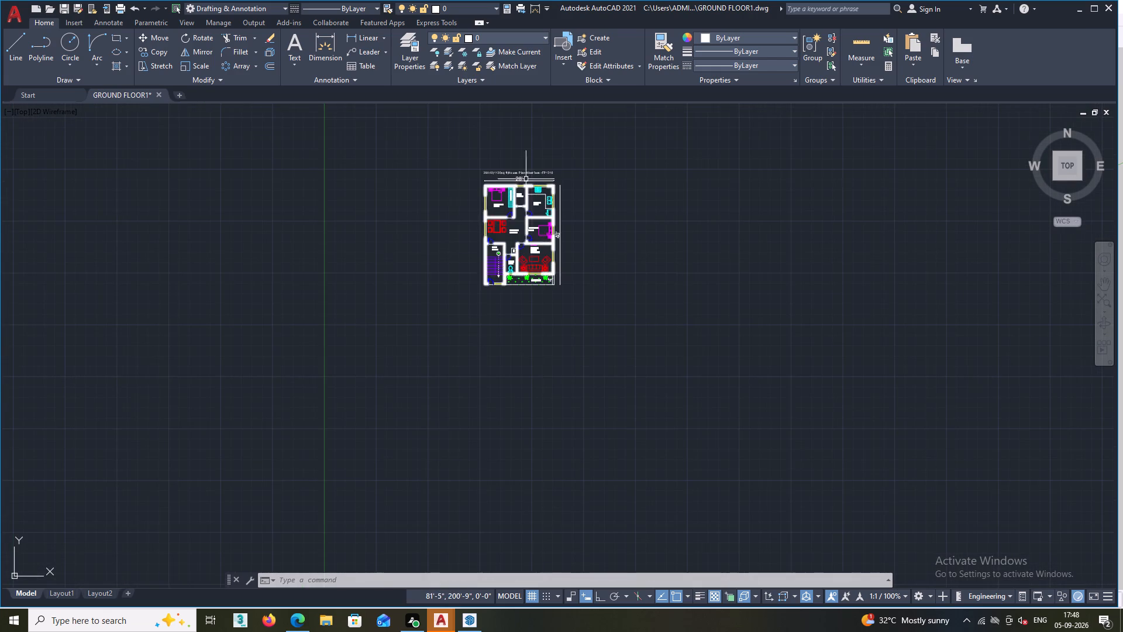
pyautogui.scroll(4, 525, 184)
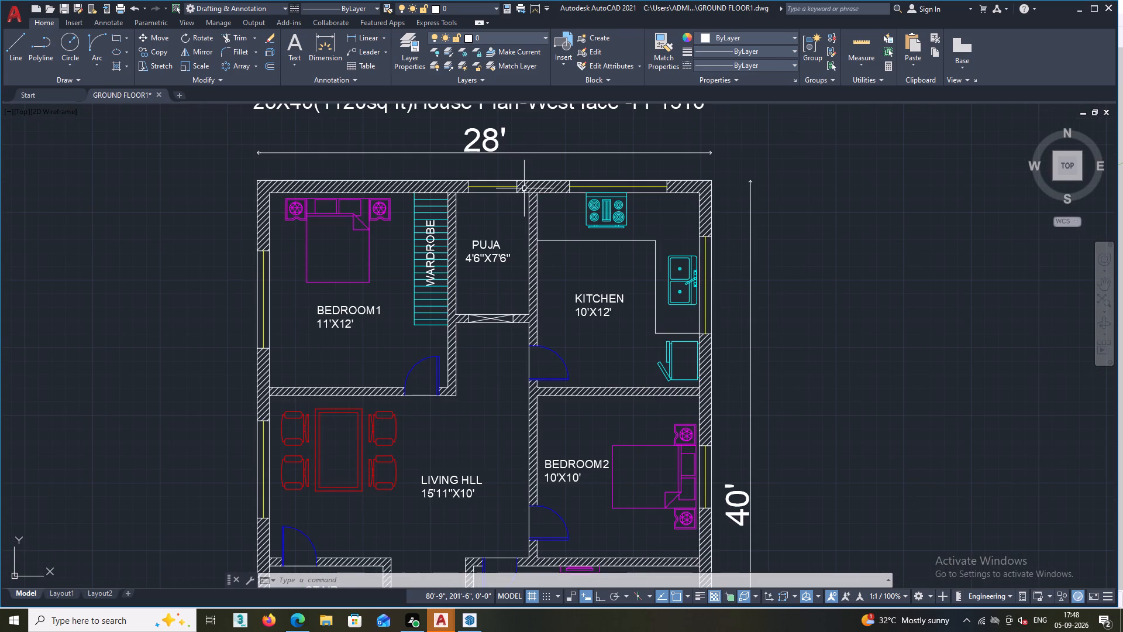
pyautogui.scroll(-1, 524, 189)
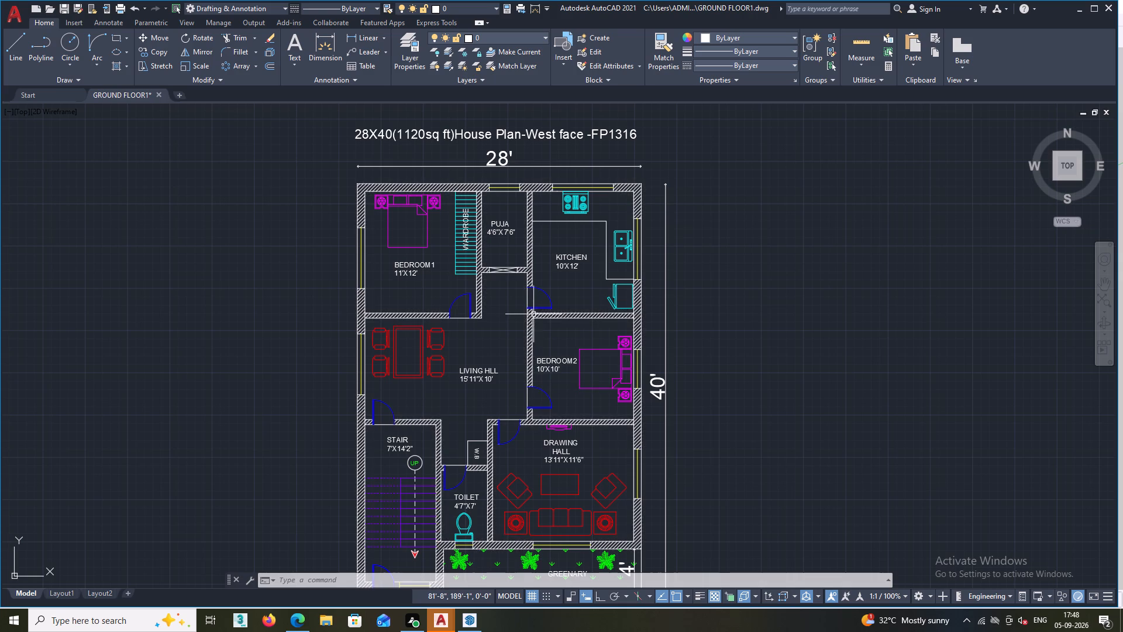
# Copy the title text from above the 28' dimension to just below the plan's bottom edge, under the greenery strip.
pyautogui.scroll(-1, 535, 314)
pyautogui.moveTo(345, 307); pyautogui.dragTo(368, 241, button='middle')
pyautogui.scroll(1, 377, 238)
pyautogui.scroll(-1, 376, 239)
pyautogui.click(526, 138)
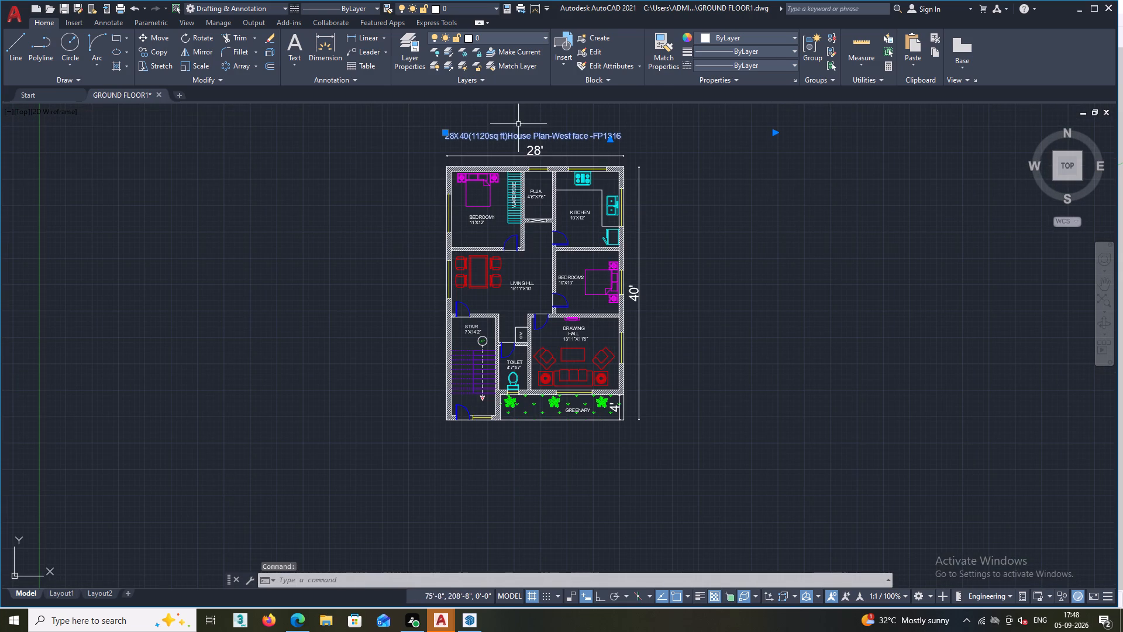
pyautogui.click(140, 52)
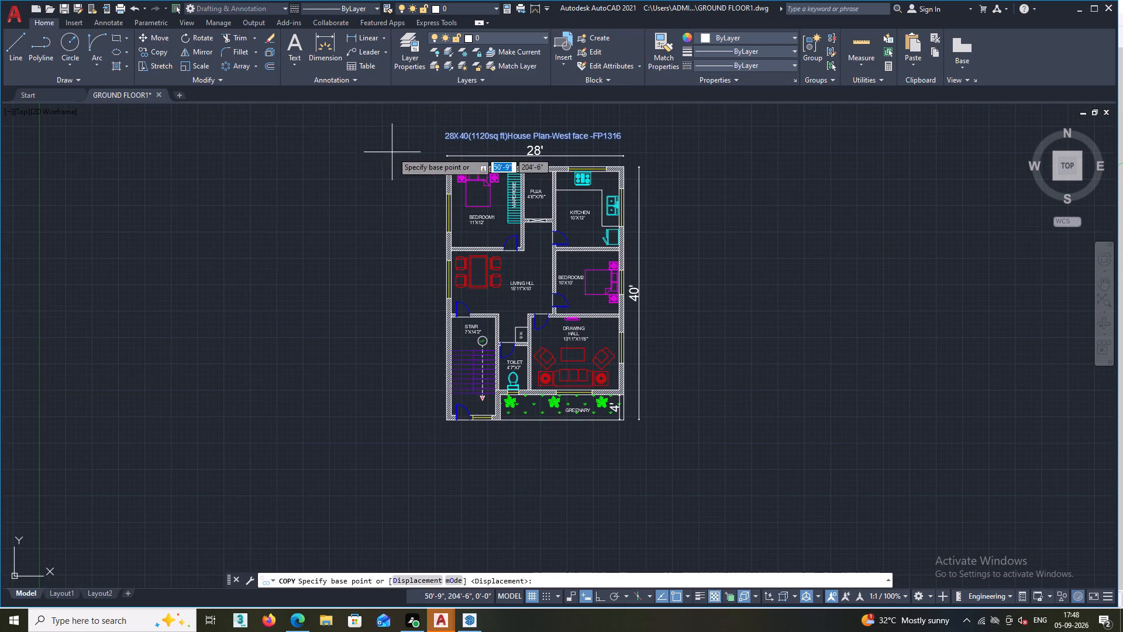
pyautogui.click(446, 136)
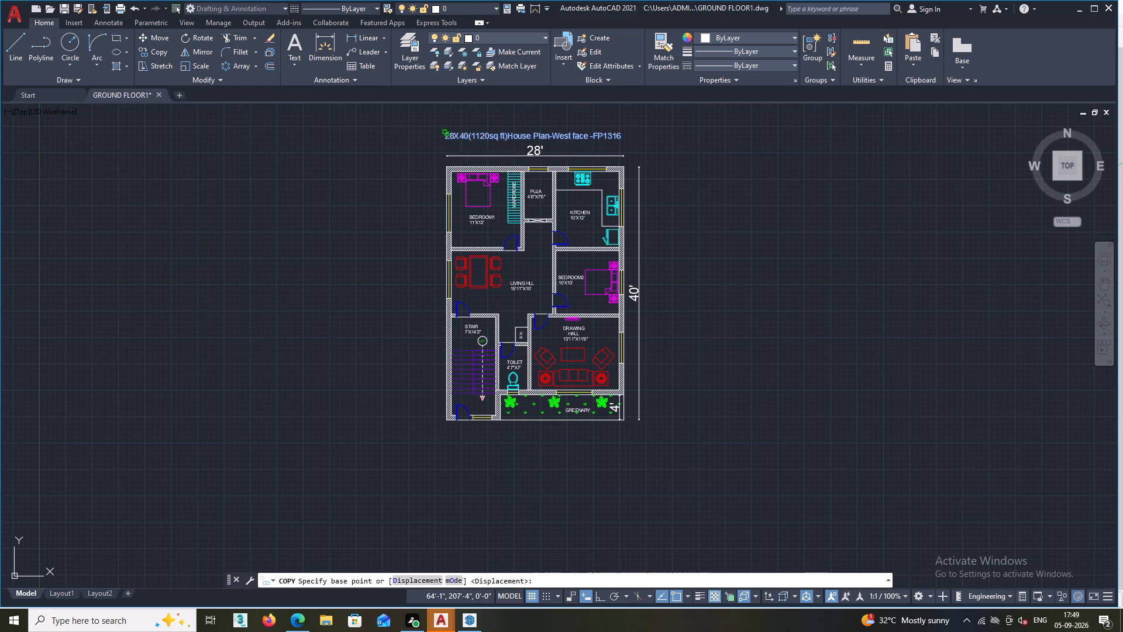
pyautogui.click(481, 429)
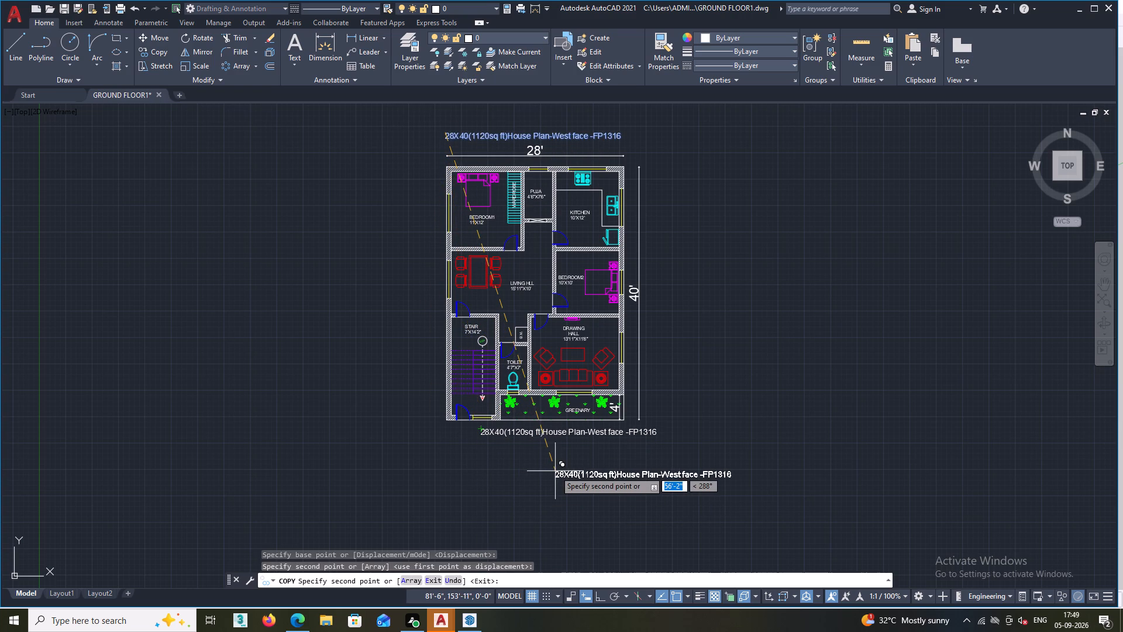
pyautogui.press('Escape')
# Replace the whole text of the copied title below the plan with "GROUND RLOOR PLAN" and finish the text edit.
pyautogui.scroll(1, 555, 468)
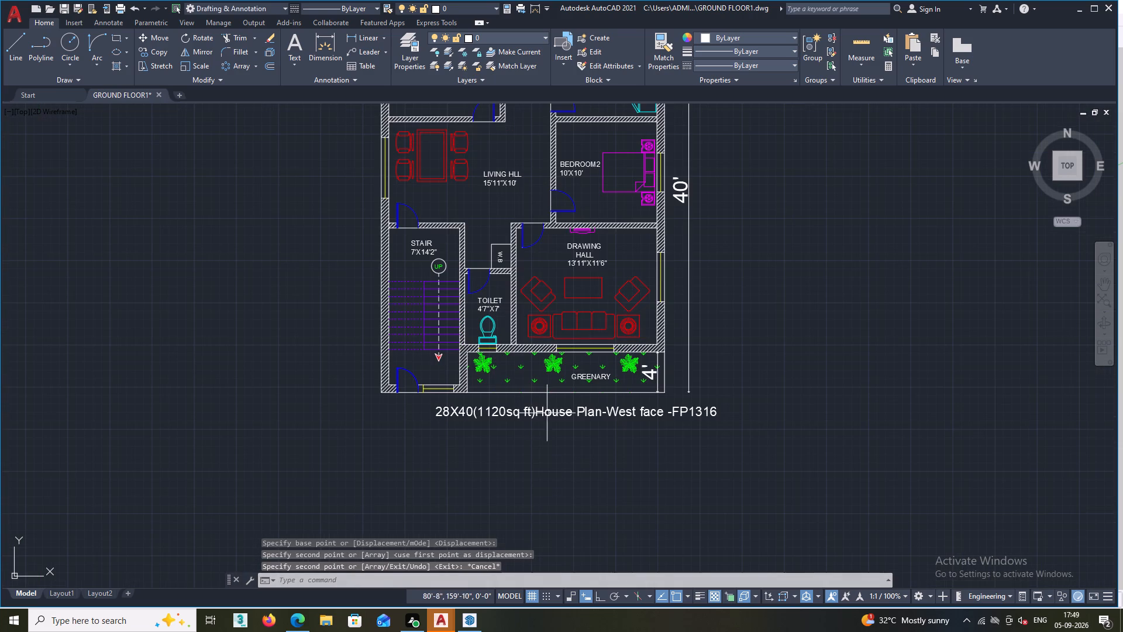
pyautogui.tripleClick(550, 412)
pyautogui.click(726, 414)
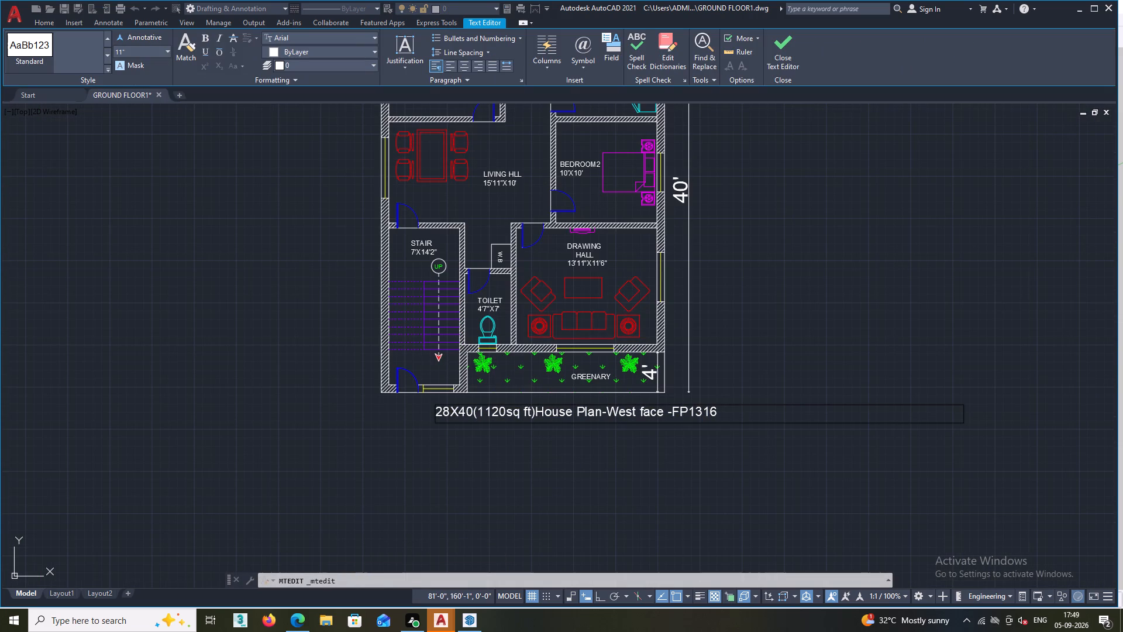
pyautogui.press('BackSpace')
pyautogui.press('BackSpace')
pyautogui.press('BackSpace')
pyautogui.press('BackSpace')
pyautogui.press('BackSpace')
pyautogui.press('BackSpace')
pyautogui.press('BackSpace')
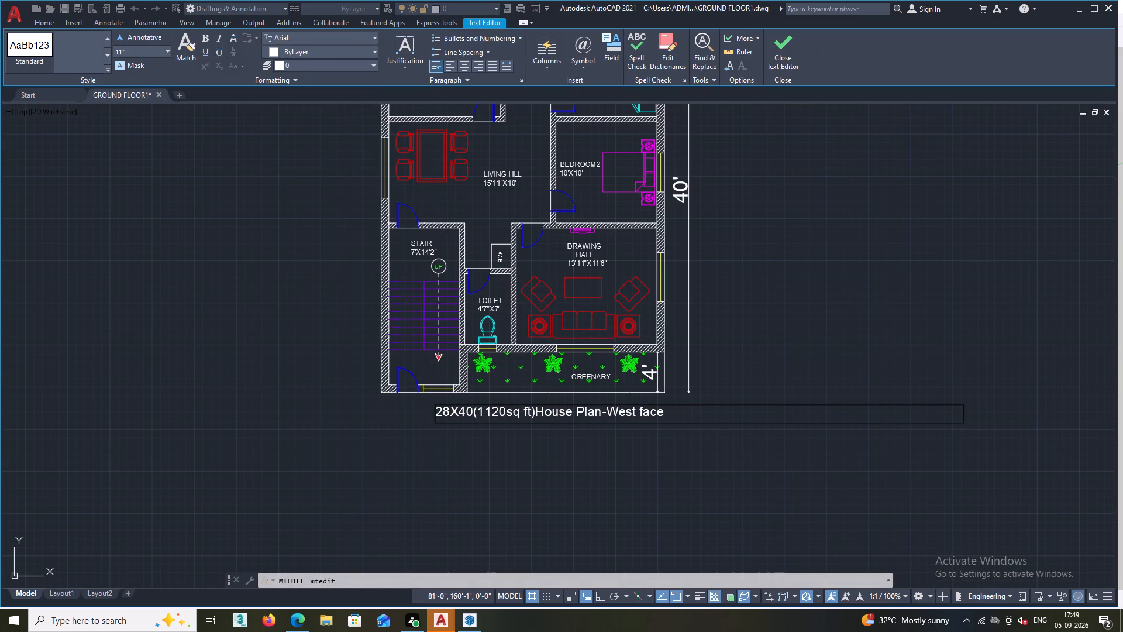
pyautogui.press('BackSpace')
pyautogui.press('BackSpace')
pyautogui.press('BackSpace')
pyautogui.press('BackSpace')
pyautogui.press('BackSpace')
pyautogui.press('BackSpace')
pyautogui.press('BackSpace')
pyautogui.press('BackSpace')
pyautogui.press('BackSpace')
pyautogui.press('BackSpace')
pyautogui.press('BackSpace')
pyautogui.press('BackSpace')
pyautogui.press('BackSpace')
pyautogui.press('BackSpace')
pyautogui.press('BackSpace')
pyautogui.press('BackSpace')
pyautogui.press('BackSpace')
pyautogui.press('BackSpace')
pyautogui.press('BackSpace')
pyautogui.press('BackSpace')
pyautogui.press('BackSpace')
pyautogui.press('BackSpace')
pyautogui.press('BackSpace')
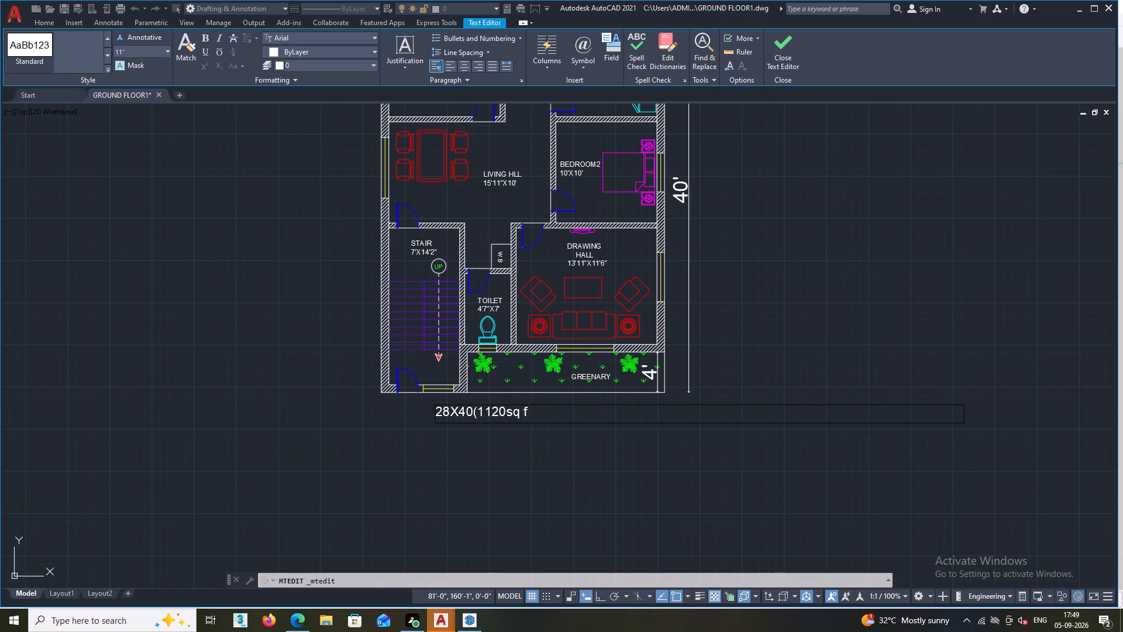
pyautogui.press('BackSpace')
pyautogui.press('BackSpace')
pyautogui.press('BackSpace')
pyautogui.press('BackSpace')
pyautogui.press('BackSpace')
pyautogui.press('BackSpace')
pyautogui.press('BackSpace')
pyautogui.press('BackSpace')
pyautogui.press('BackSpace')
pyautogui.press('BackSpace')
pyautogui.press('BackSpace')
pyautogui.press('BackSpace')
pyautogui.press('BackSpace')
pyautogui.press('BackSpace')
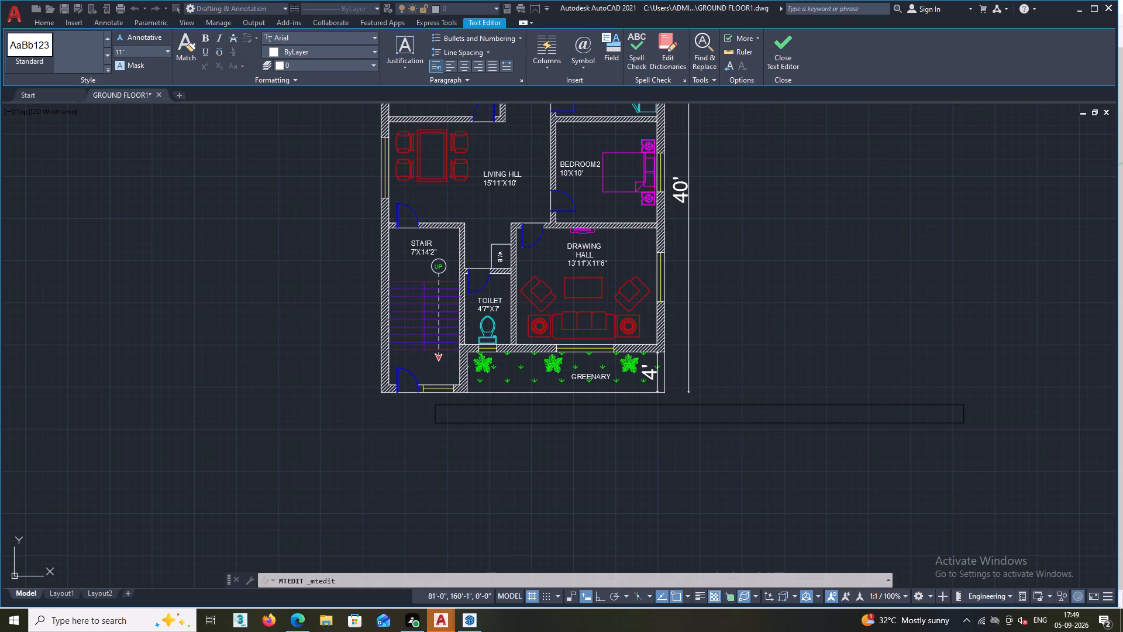
pyautogui.write('GROUND RLOO')
pyautogui.press('r')
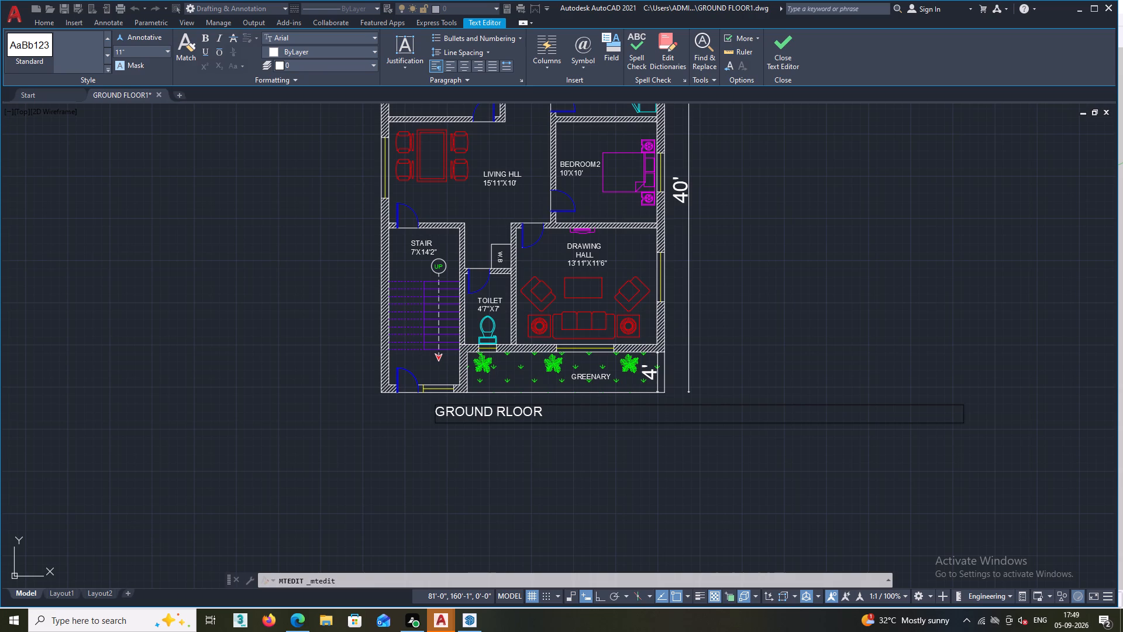
pyautogui.press('space')
pyautogui.write('PLS')
pyautogui.press('BackSpace')
pyautogui.write('AN')
pyautogui.click(791, 317)
# Review the complete plan with both titles, zooming to the drawing's extents and to all objects.
pyautogui.scroll(-1, 777, 376)
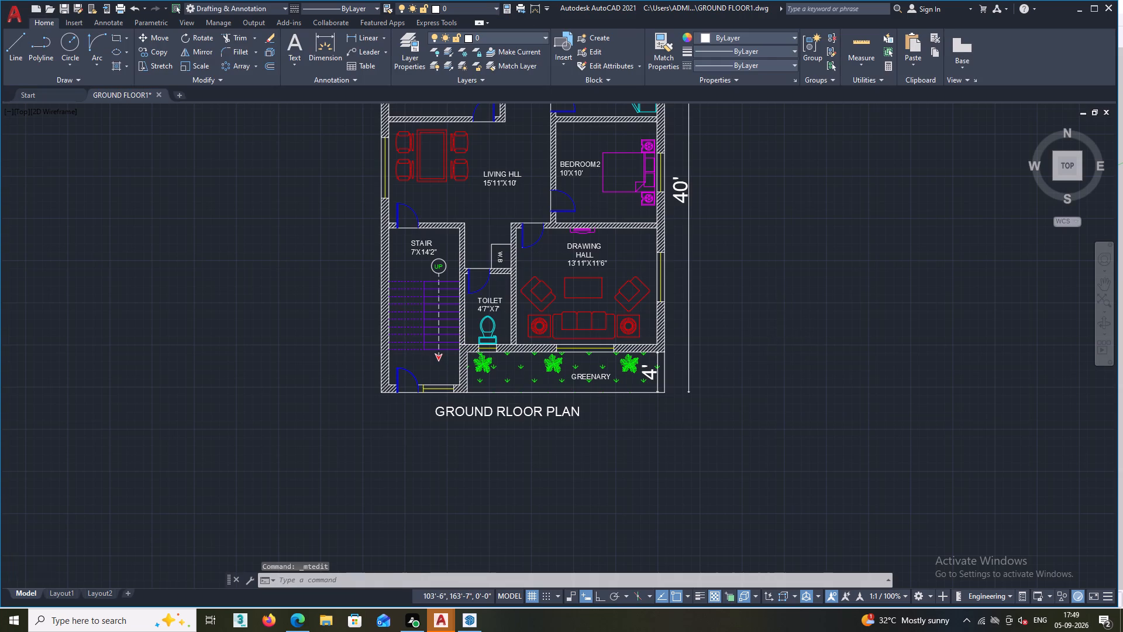
pyautogui.scroll(-1, 778, 379)
pyautogui.scroll(1, 676, 420)
pyautogui.moveTo(713, 409); pyautogui.dragTo(667, 451, button='middle')
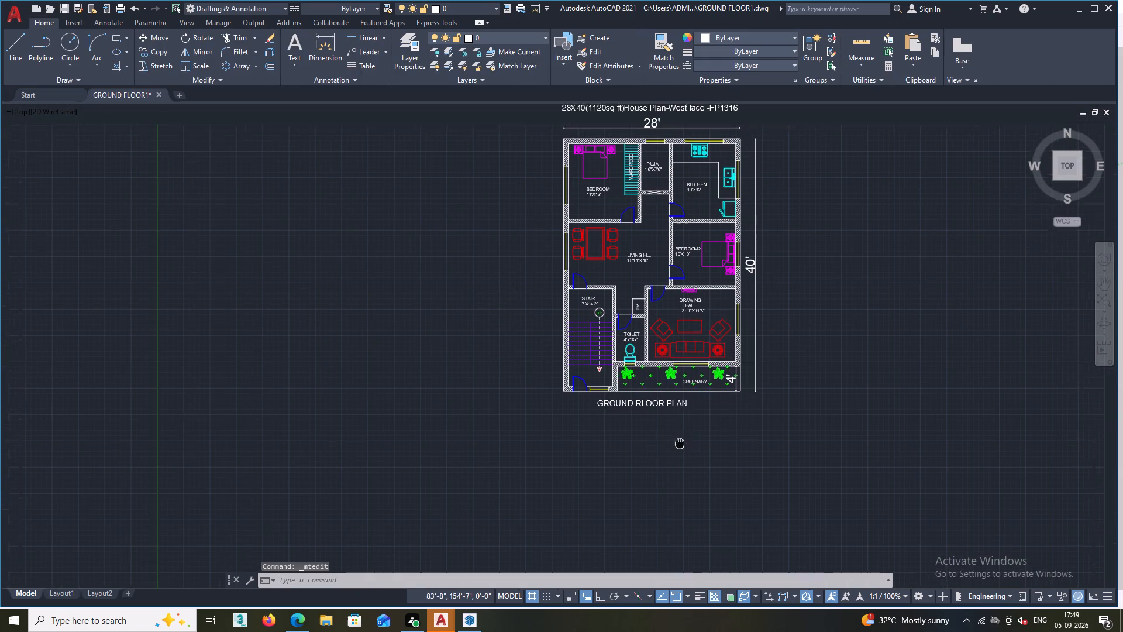
pyautogui.moveTo(667, 451); pyautogui.dragTo(590, 456, button='middle')
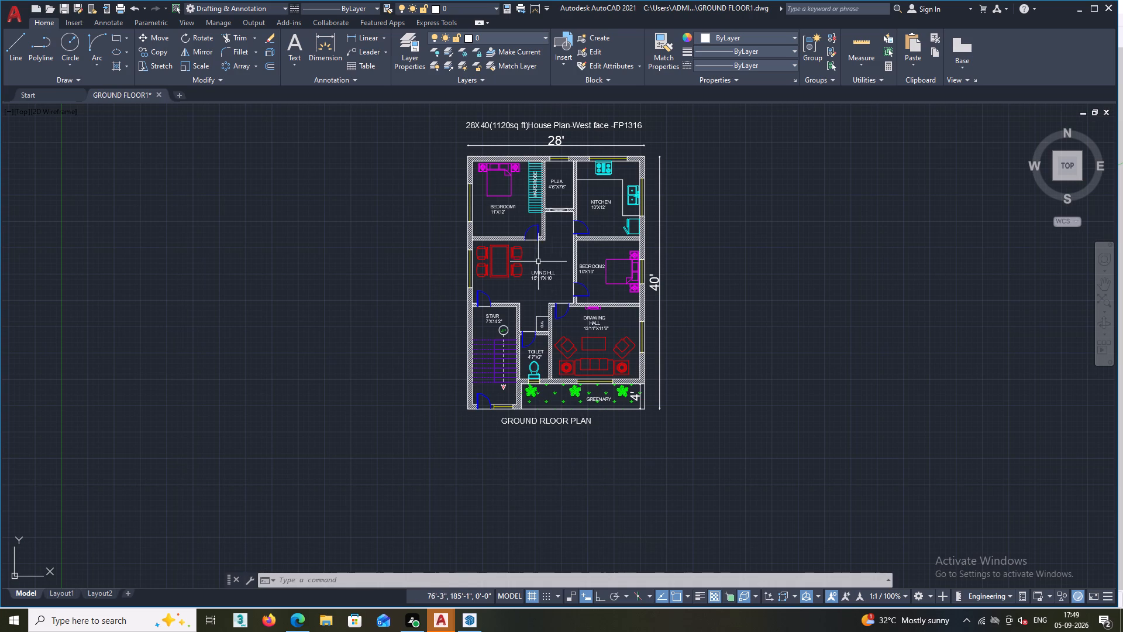
pyautogui.scroll(1, 538, 262)
pyautogui.scroll(-1, 537, 262)
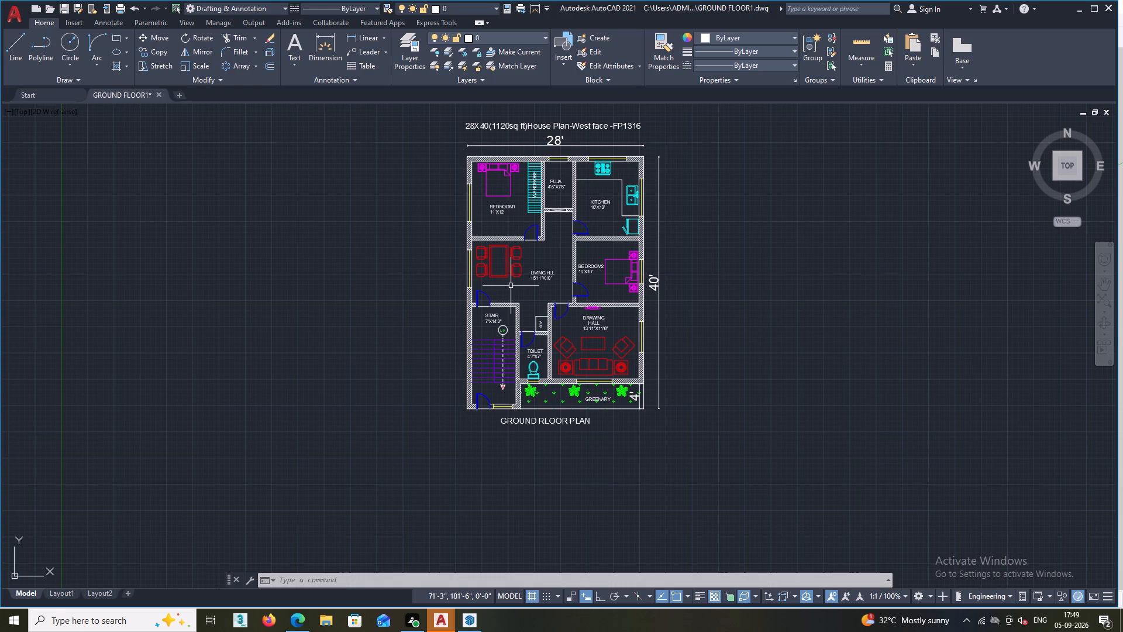
pyautogui.press('z')
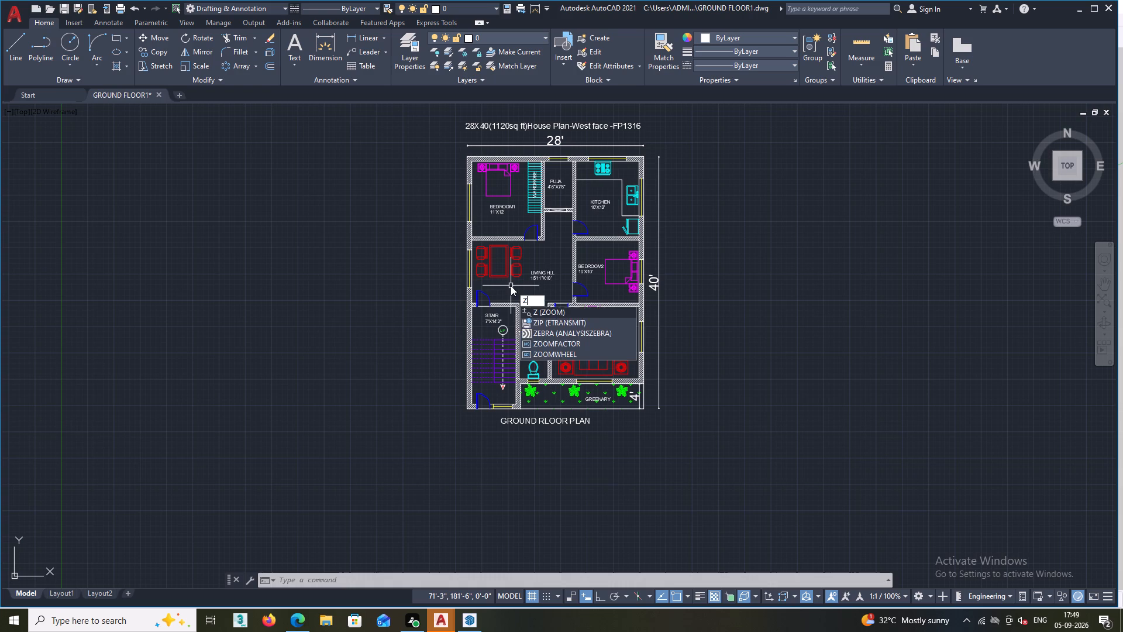
pyautogui.press('space')
pyautogui.write('E')
pyautogui.press('space')
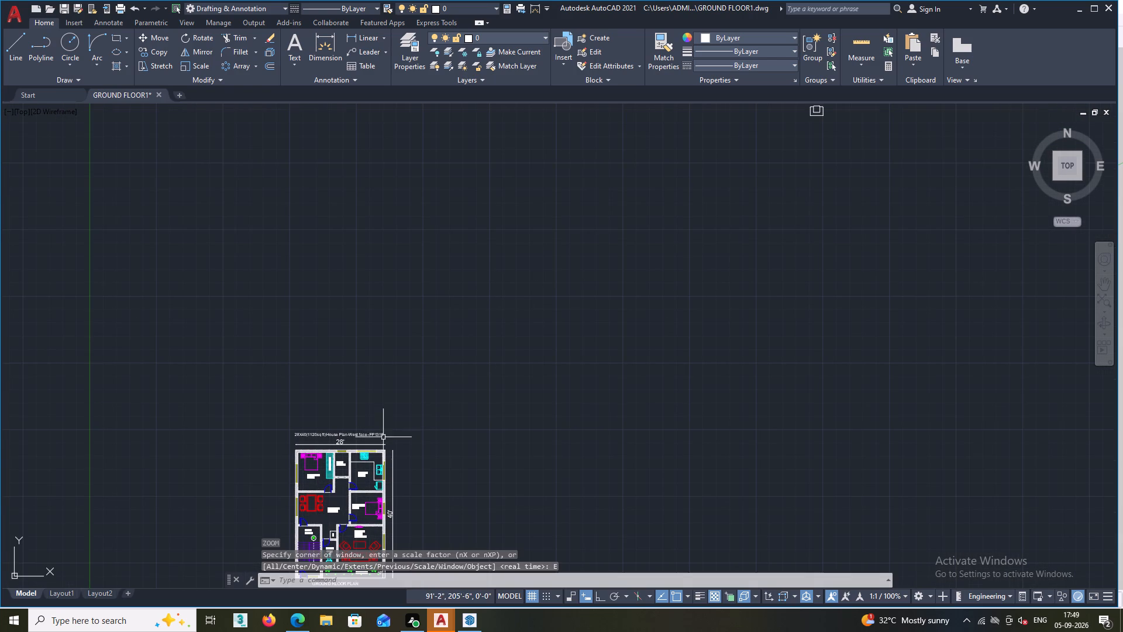
pyautogui.moveTo(398, 426); pyautogui.dragTo(596, 260, button='middle')
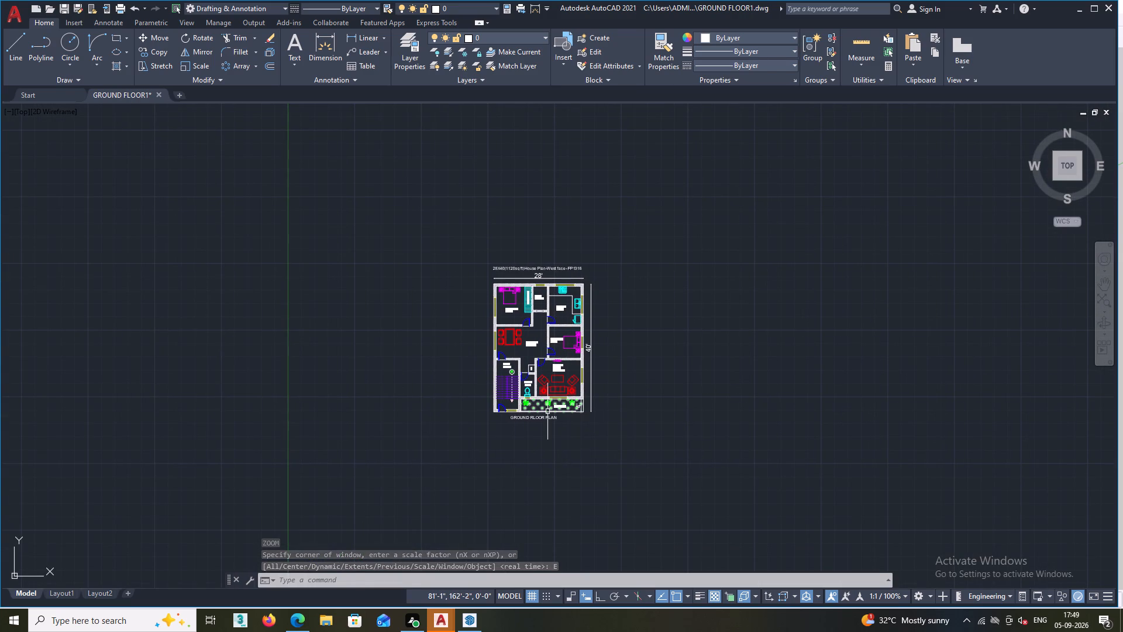
pyautogui.write('Z')
pyautogui.press('space')
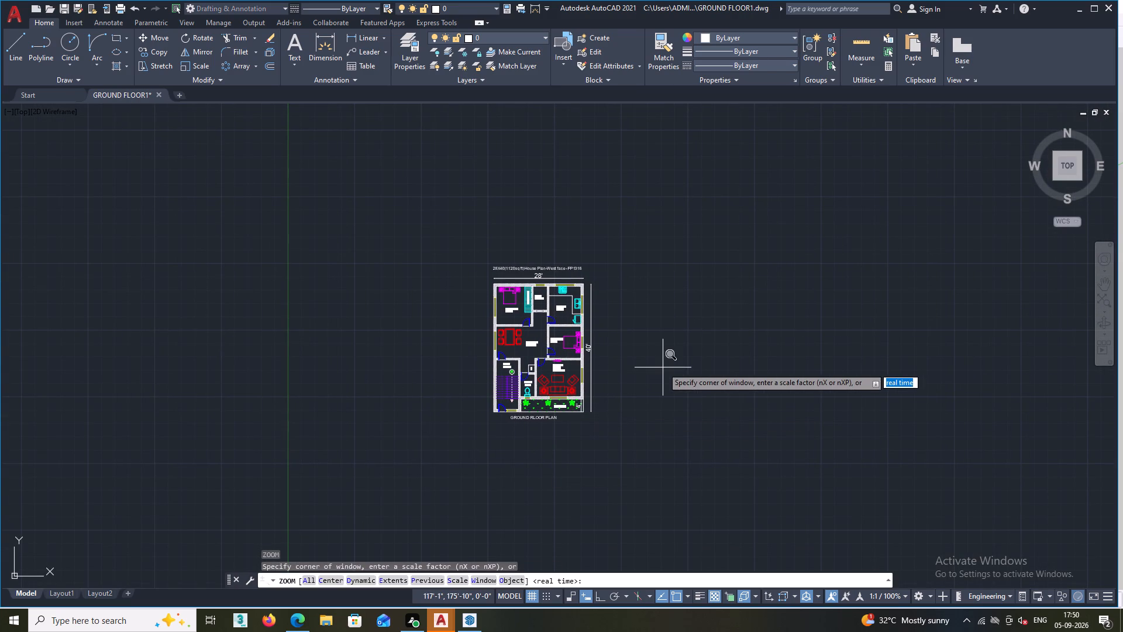
pyautogui.write('E')
pyautogui.press('space')
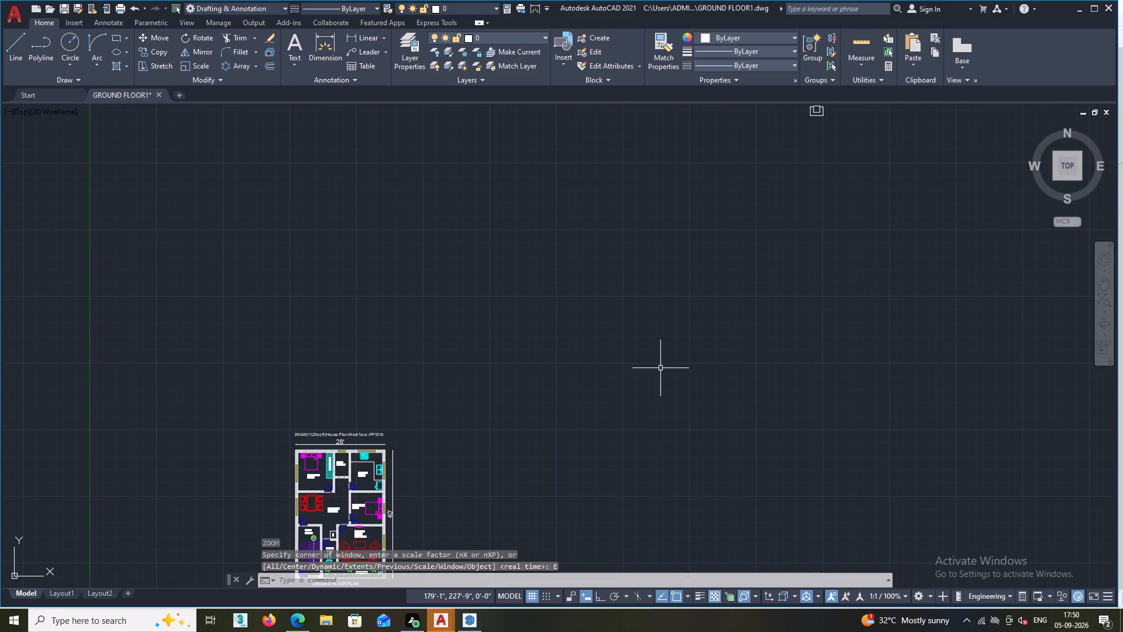
pyautogui.scroll(-2, 554, 447)
pyautogui.moveTo(569, 424); pyautogui.dragTo(676, 338, button='middle')
pyautogui.scroll(2, 594, 434)
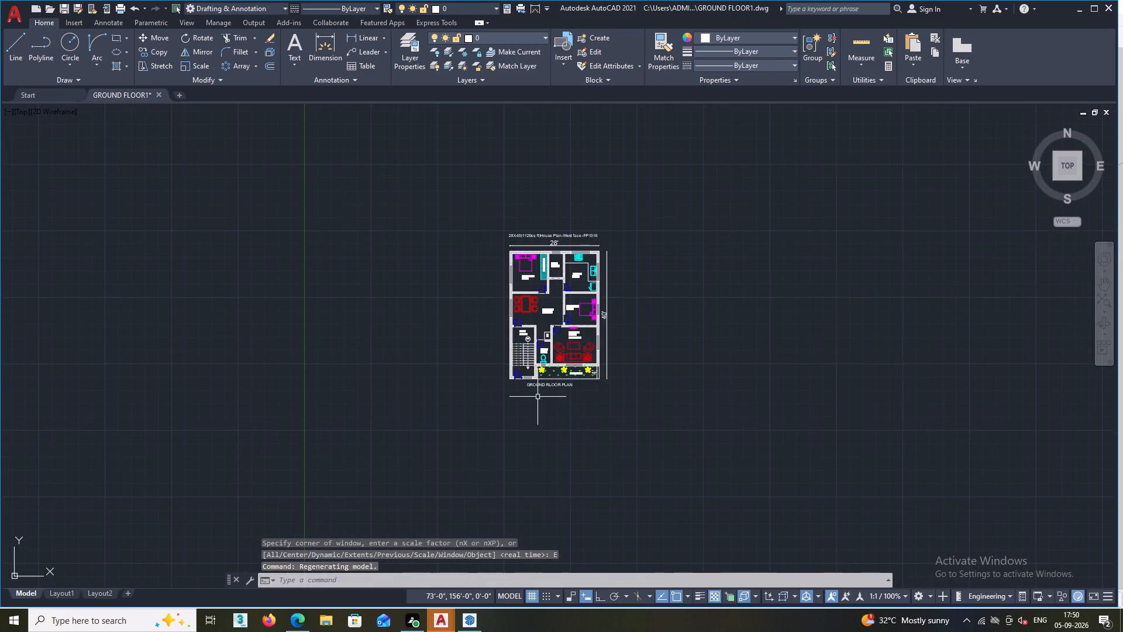
pyautogui.scroll(1, 535, 386)
pyautogui.write('Z A')
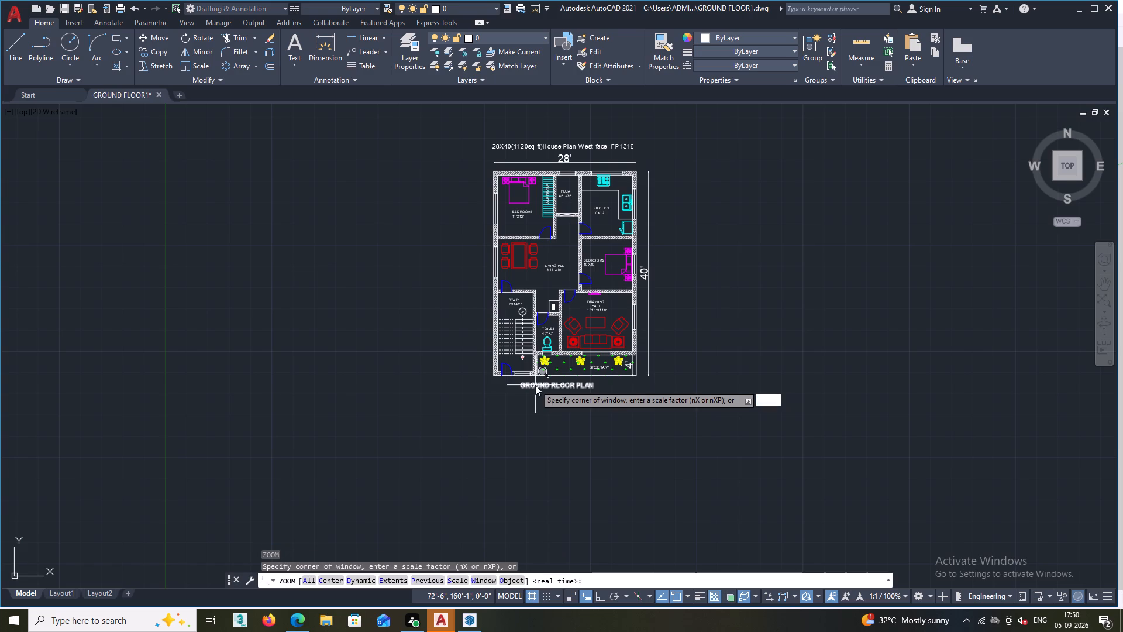
pyautogui.press('space')
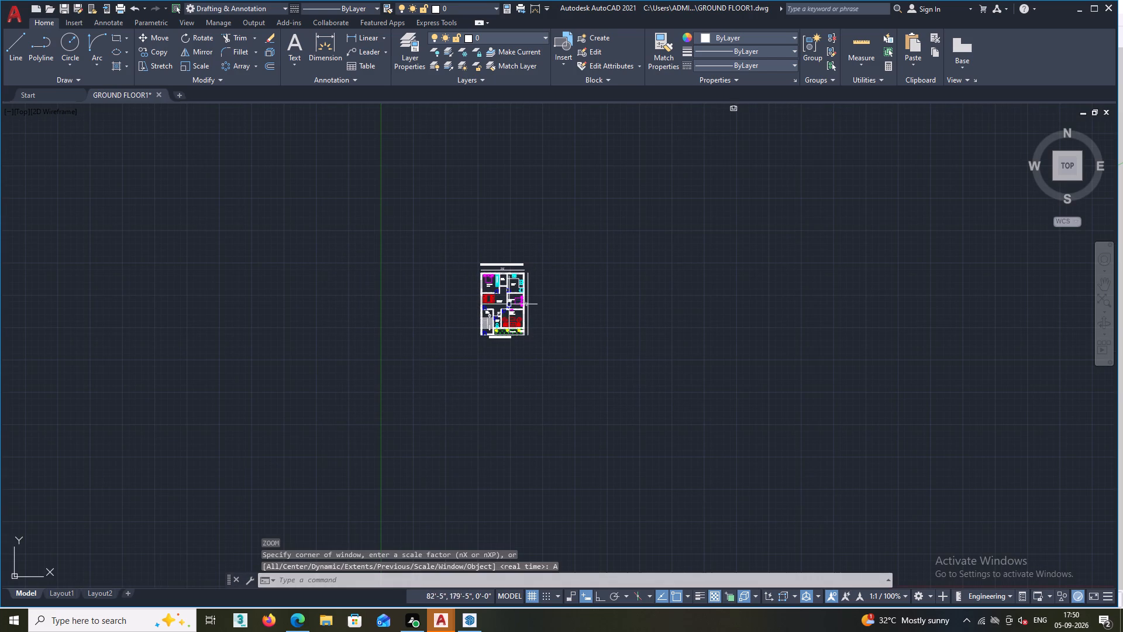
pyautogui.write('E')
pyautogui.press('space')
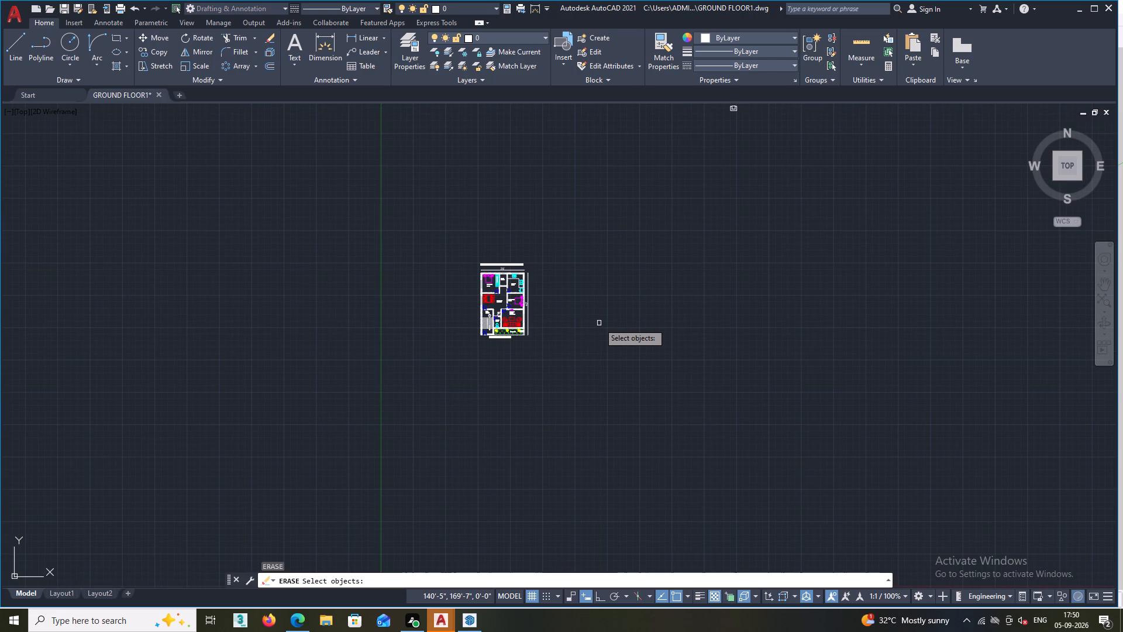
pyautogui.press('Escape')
# Delete the stray white armchair outline lying far above and to the right of the floor plan.
pyautogui.write('Z')
pyautogui.press('space')
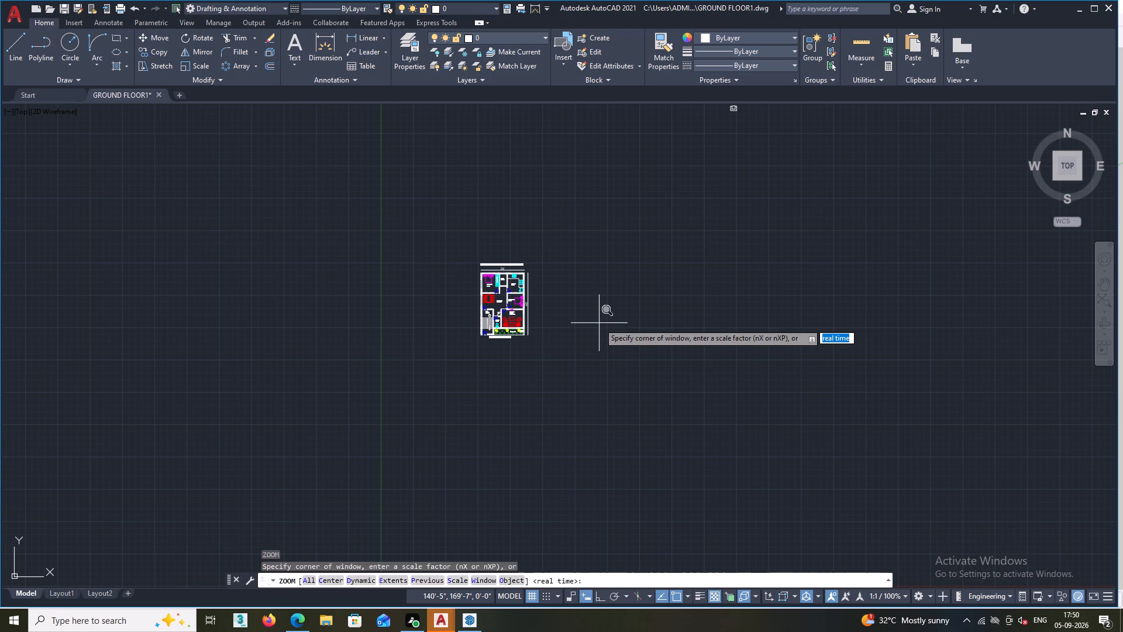
pyautogui.write('E')
pyautogui.press('space')
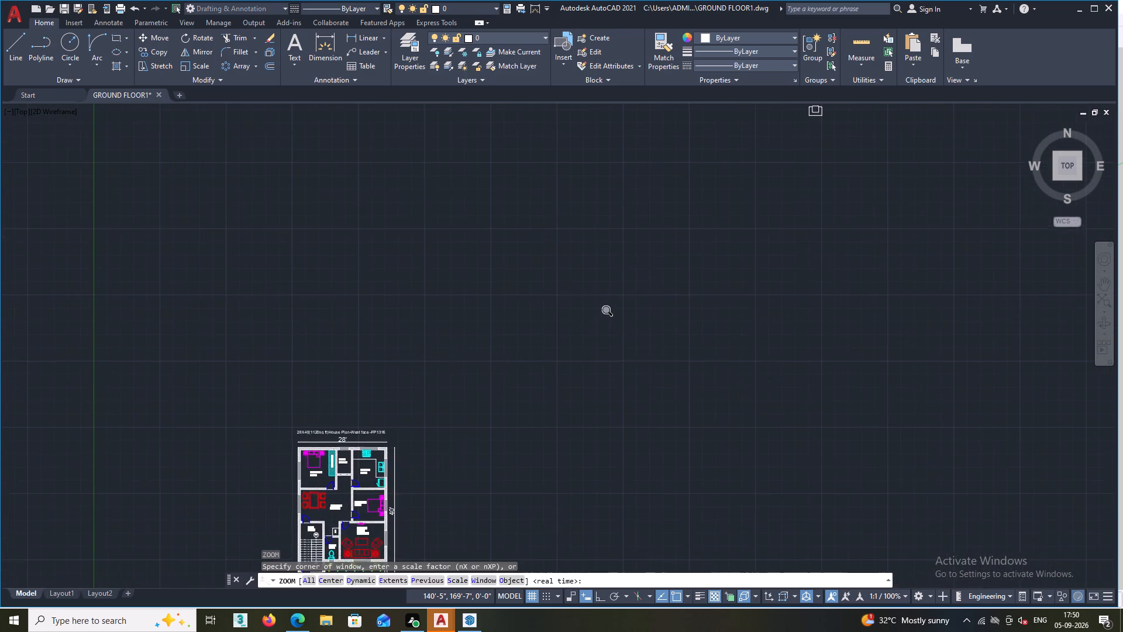
pyautogui.scroll(-4, 603, 343)
pyautogui.moveTo(556, 422); pyautogui.dragTo(567, 407, button='middle')
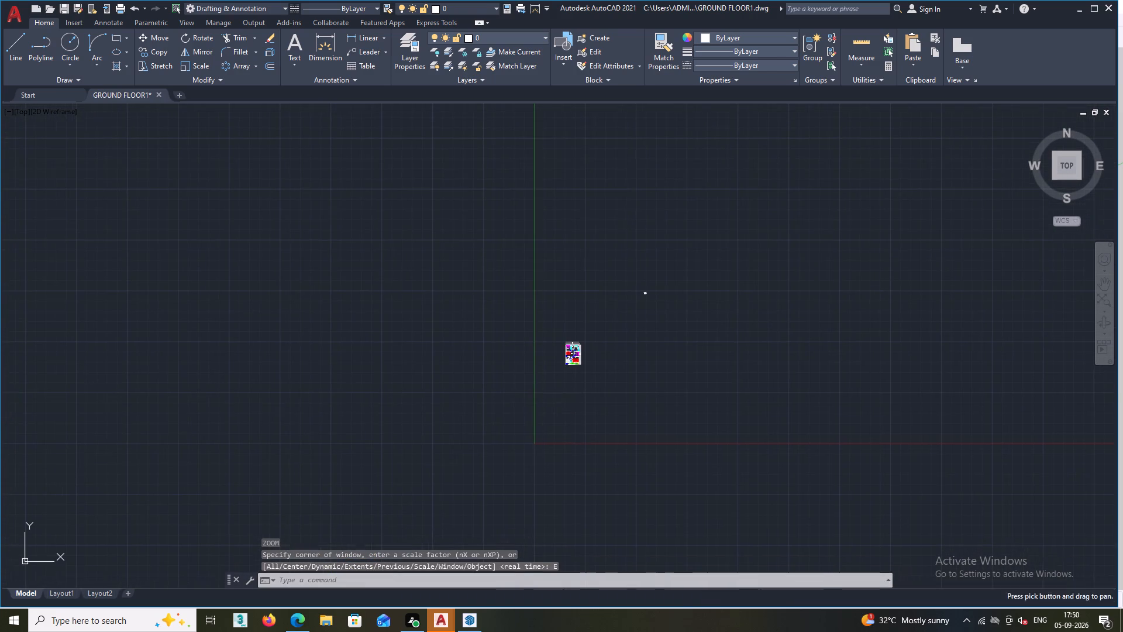
pyautogui.scroll(2, 645, 270)
pyautogui.scroll(2, 642, 375)
pyautogui.scroll(2, 654, 294)
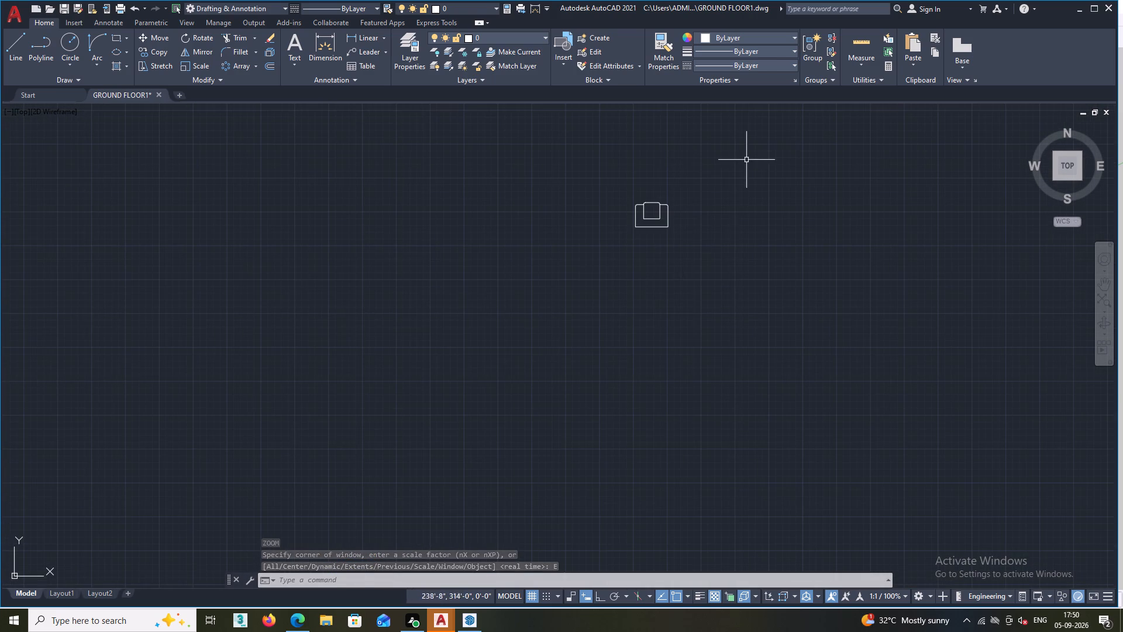
pyautogui.click(749, 146)
pyautogui.moveTo(749, 146); pyautogui.dragTo(742, 157)
pyautogui.doubleClick(591, 296)
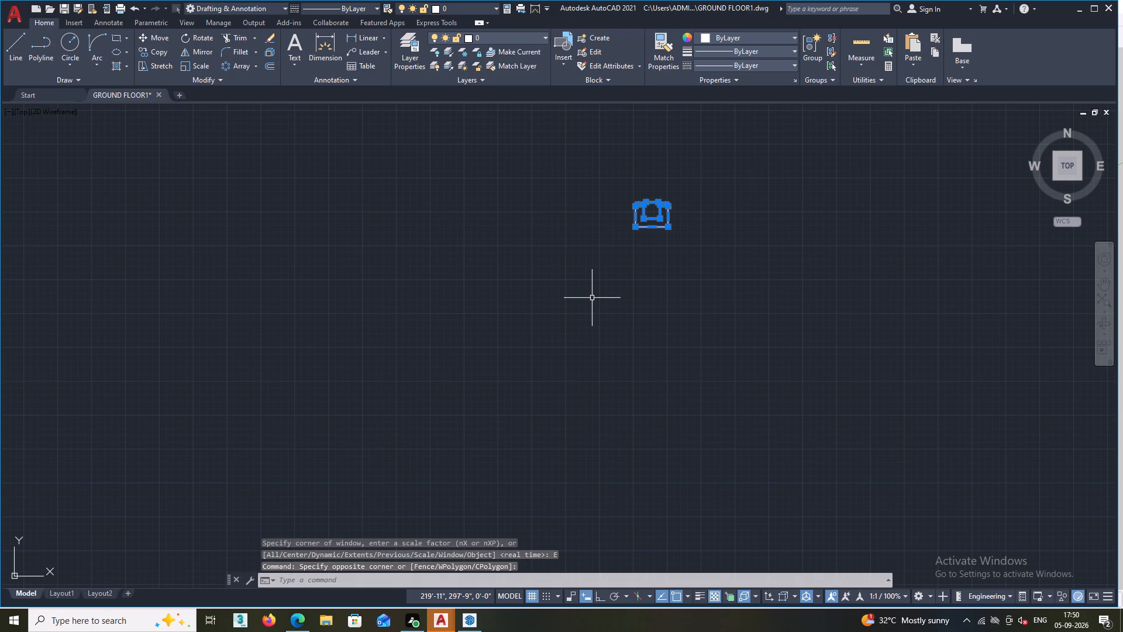
pyautogui.press('Delete')
# Review the complete plan at the drawing's extents, checking the title, outer dimensions, room labels and bottom caption.
pyautogui.scroll(-4, 592, 298)
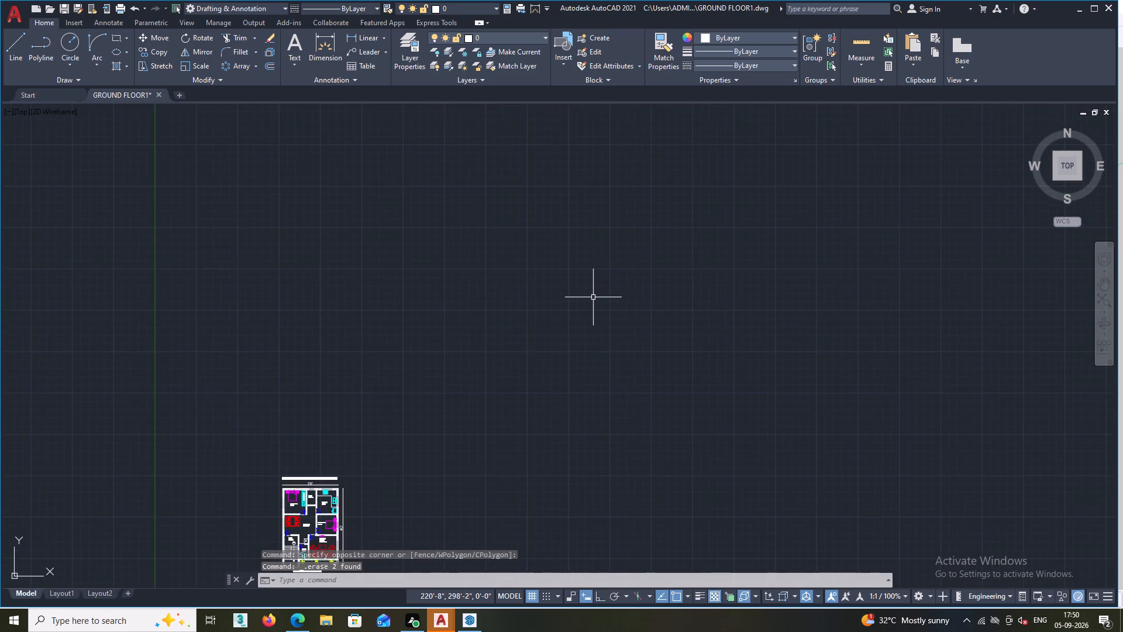
pyautogui.scroll(-8, 593, 297)
pyautogui.scroll(6, 578, 305)
pyautogui.scroll(4, 665, 366)
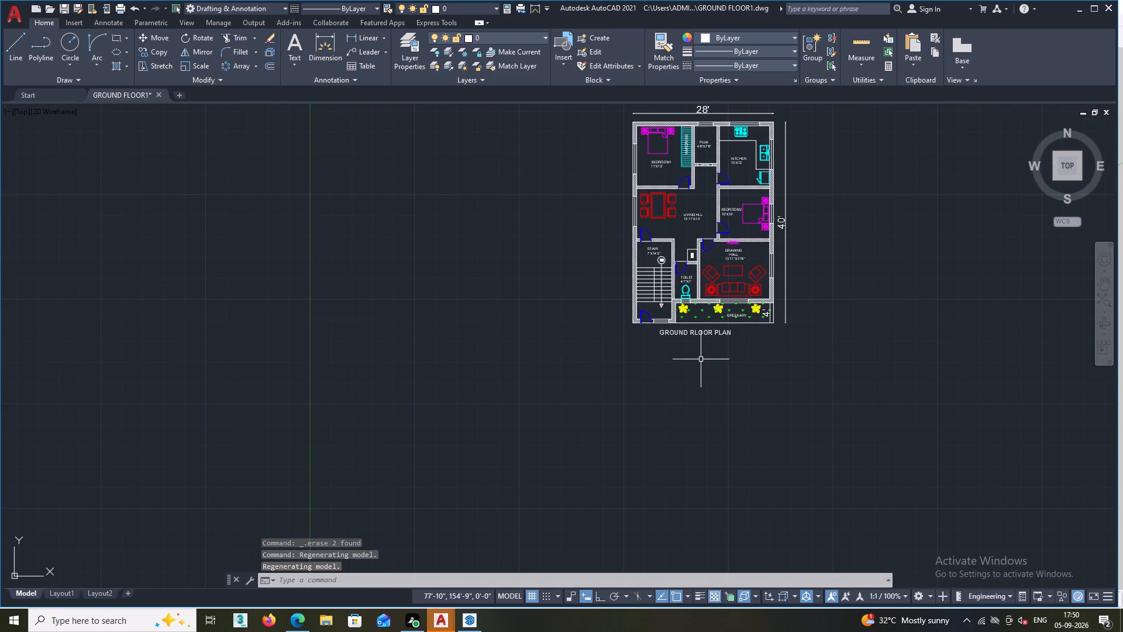
pyautogui.moveTo(697, 369); pyautogui.dragTo(519, 458, button='middle')
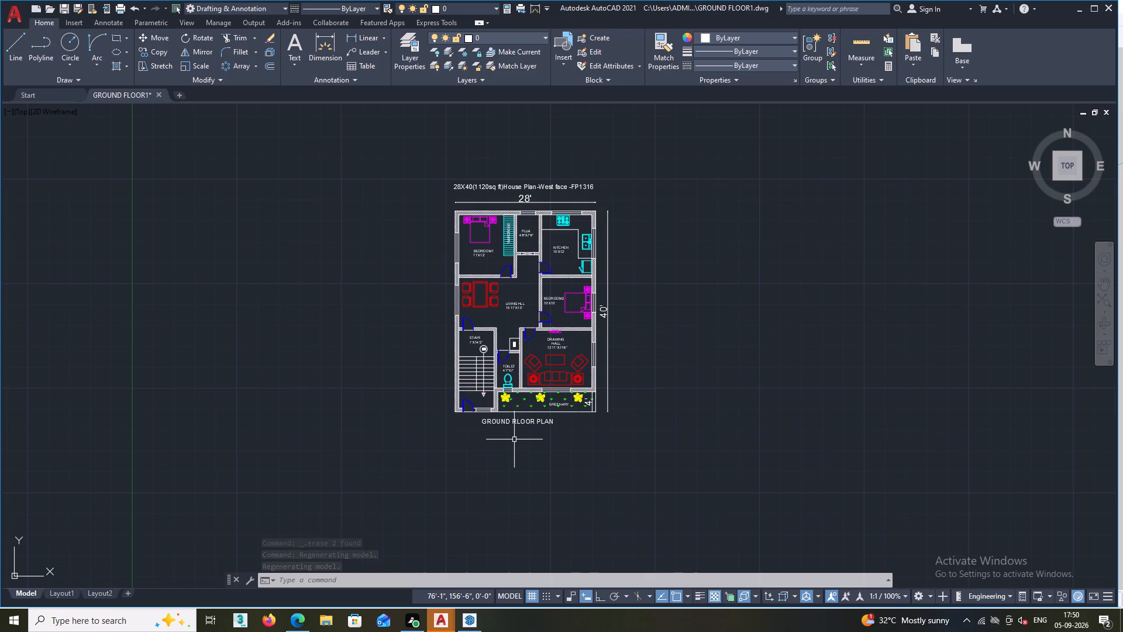
pyautogui.scroll(1, 514, 439)
pyautogui.scroll(-1, 514, 439)
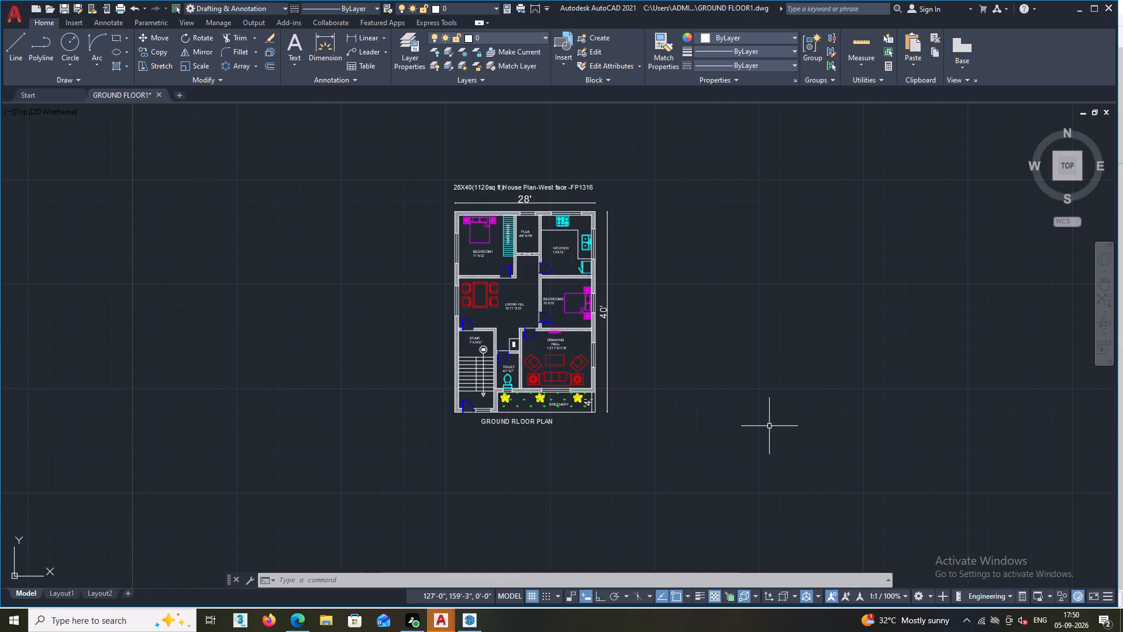
pyautogui.write('Z')
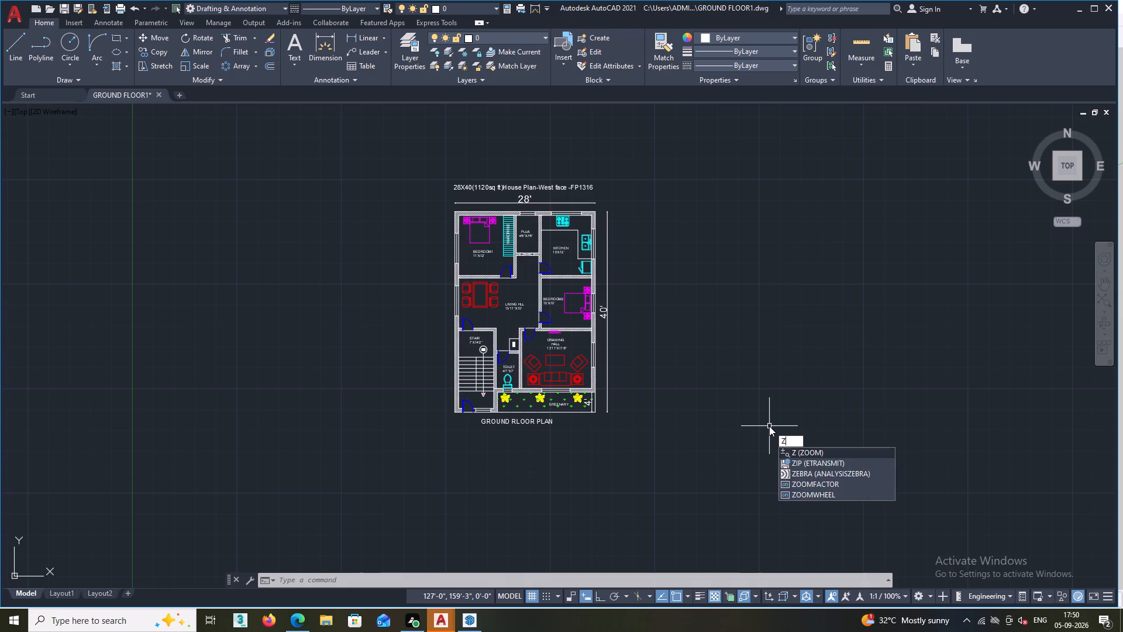
pyautogui.press('space')
pyautogui.write('E')
pyautogui.press('space')
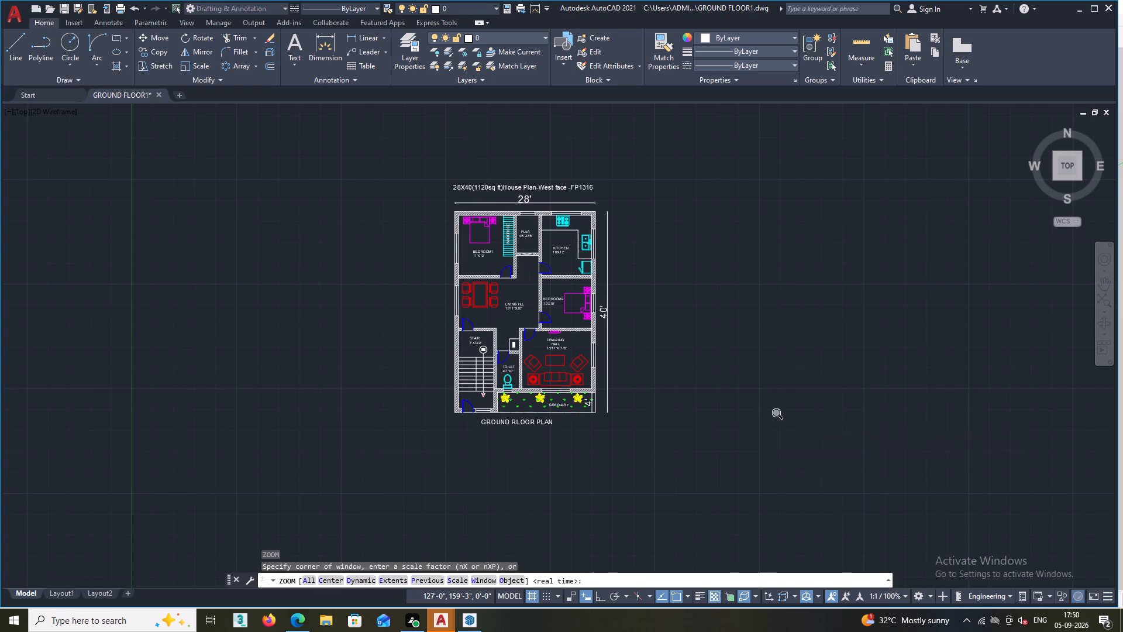
pyautogui.scroll(-1, 769, 426)
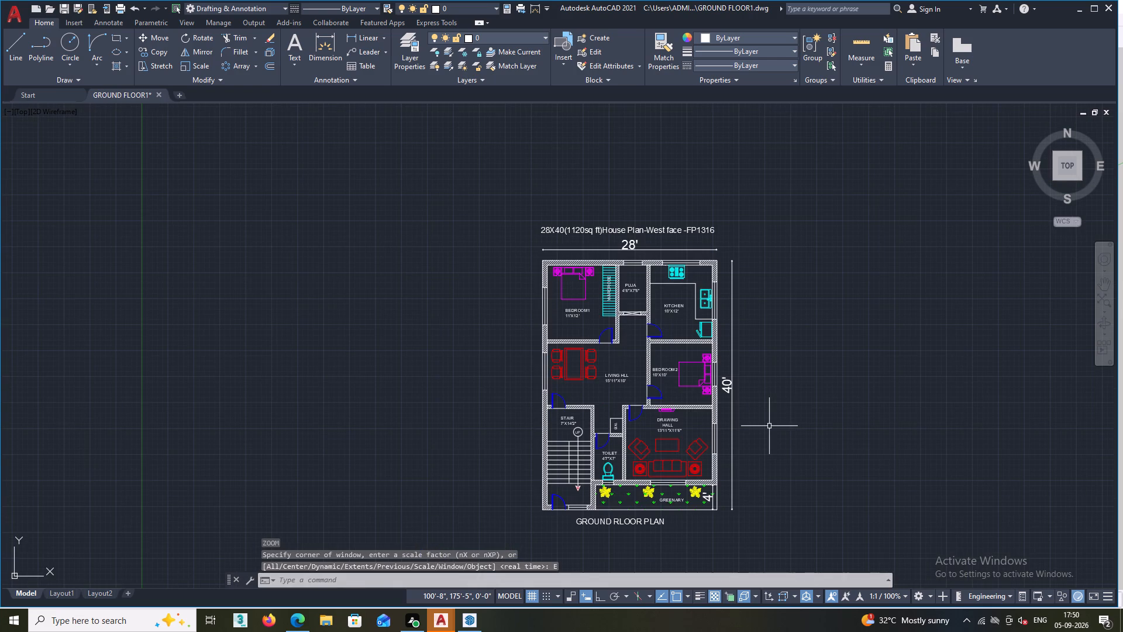
pyautogui.scroll(1, 769, 426)
pyautogui.scroll(-1, 769, 426)
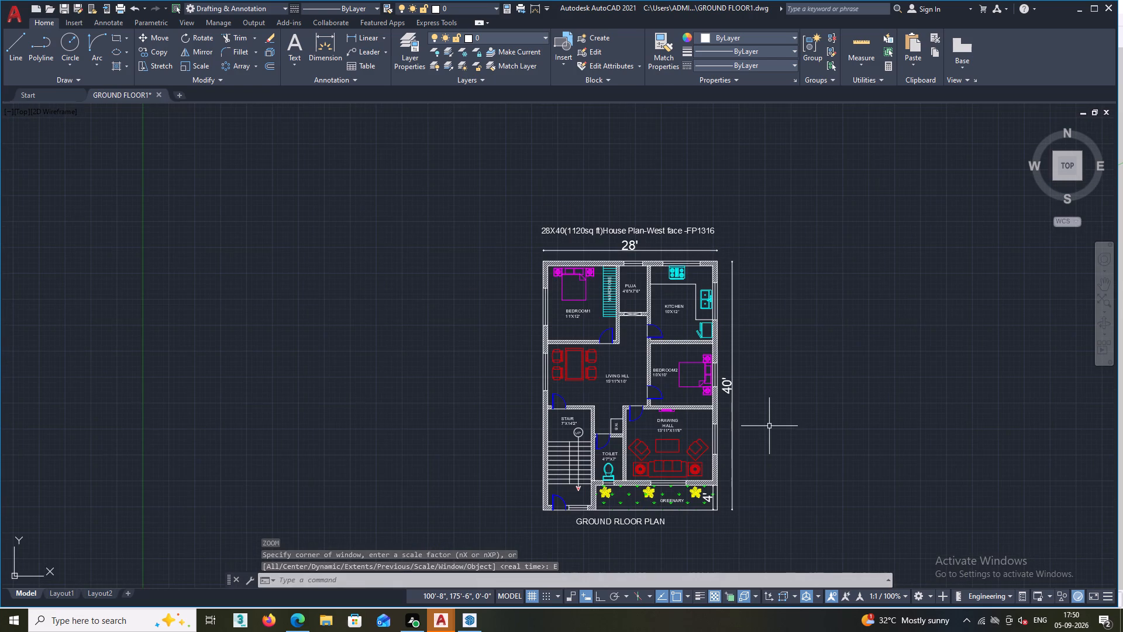
pyautogui.moveTo(769, 426); pyautogui.dragTo(756, 366, button='middle')
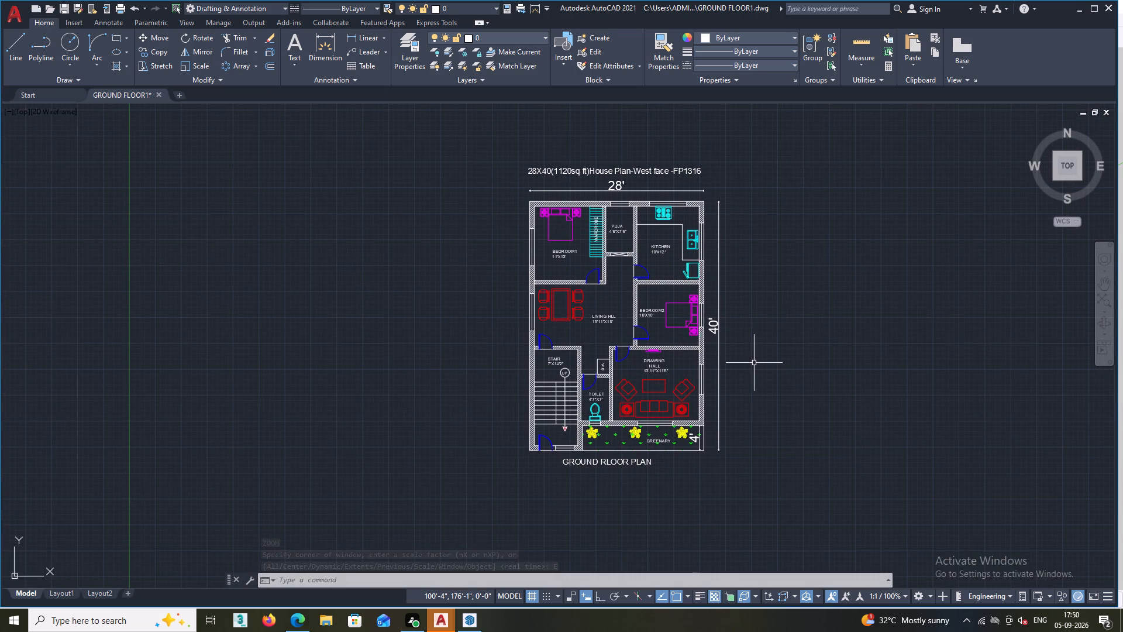
pyautogui.scroll(1, 754, 363)
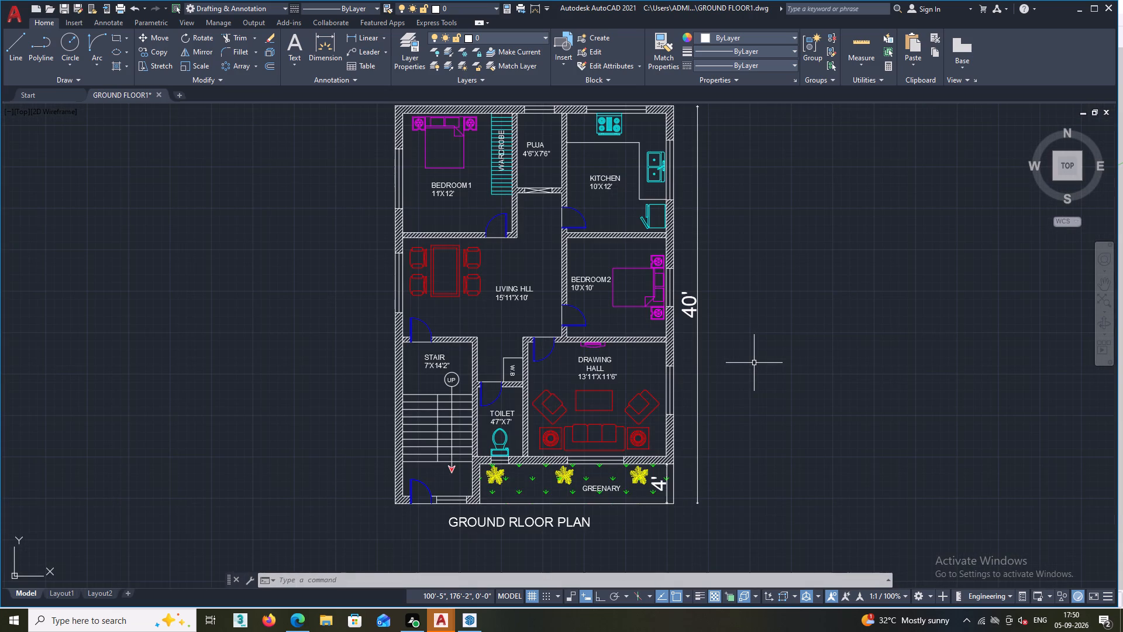
pyautogui.scroll(-1, 754, 363)
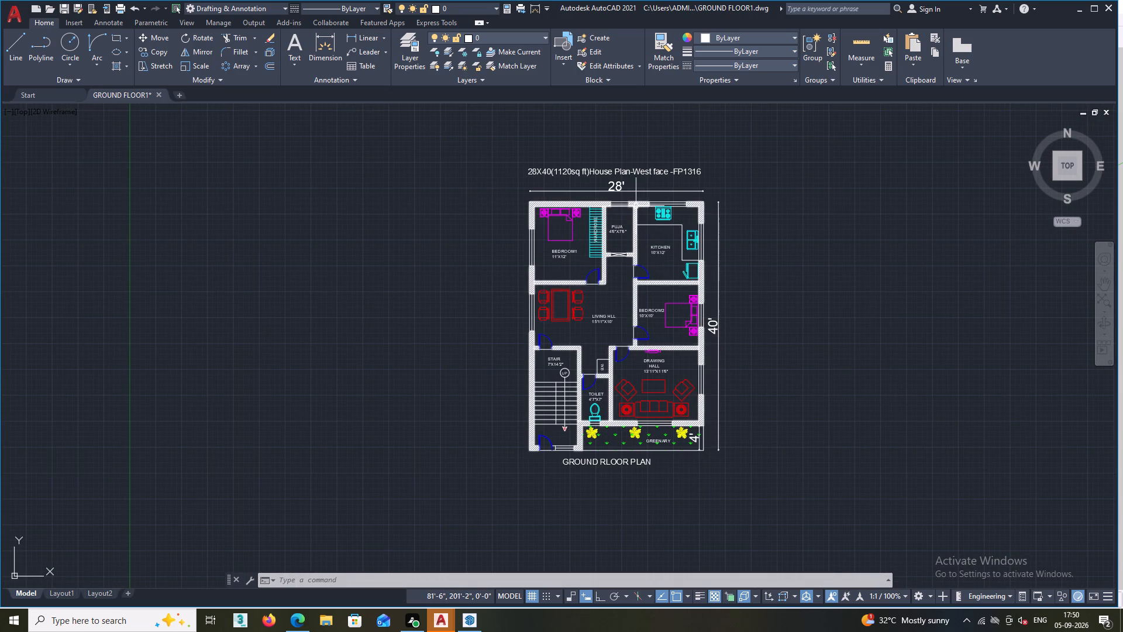
pyautogui.scroll(1, 636, 206)
pyautogui.scroll(-1, 636, 206)
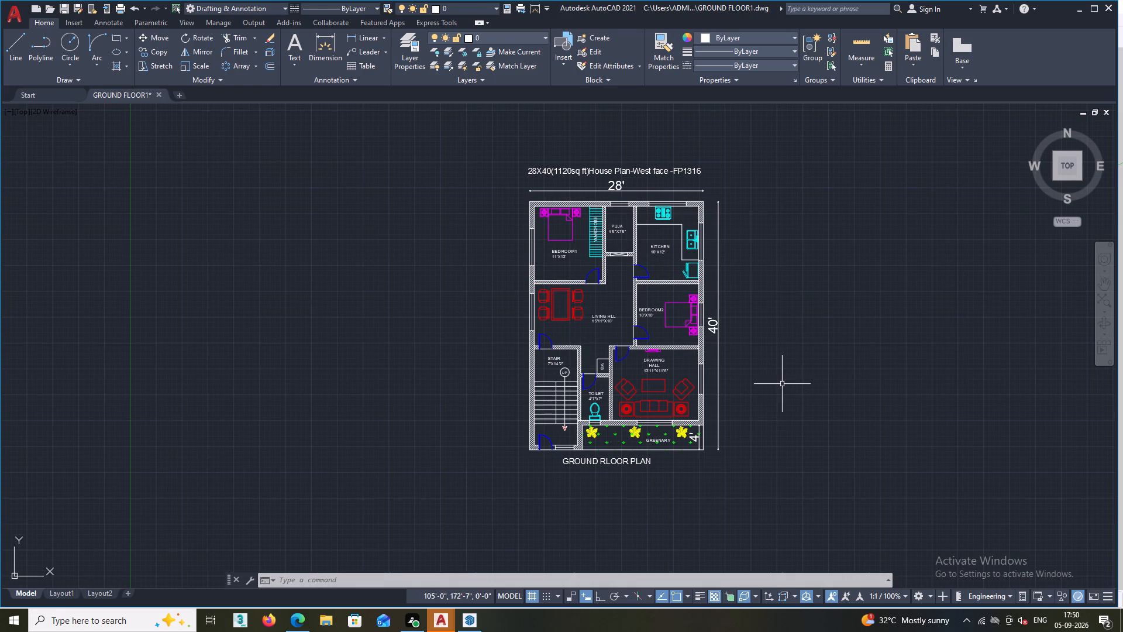
pyautogui.scroll(1, 715, 313)
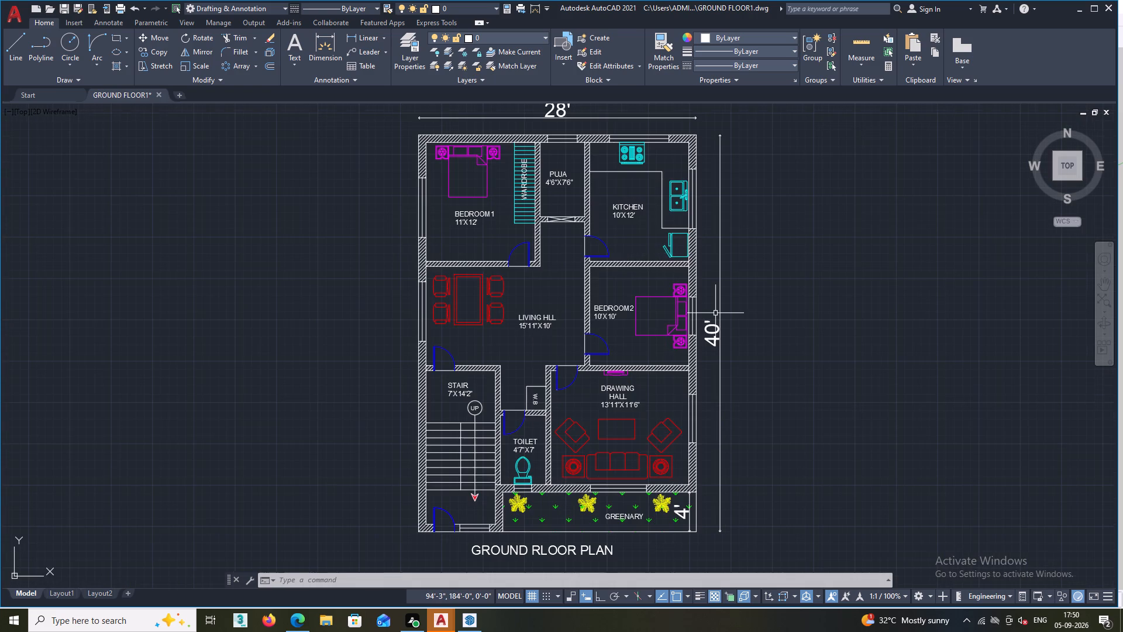
pyautogui.scroll(-1, 715, 313)
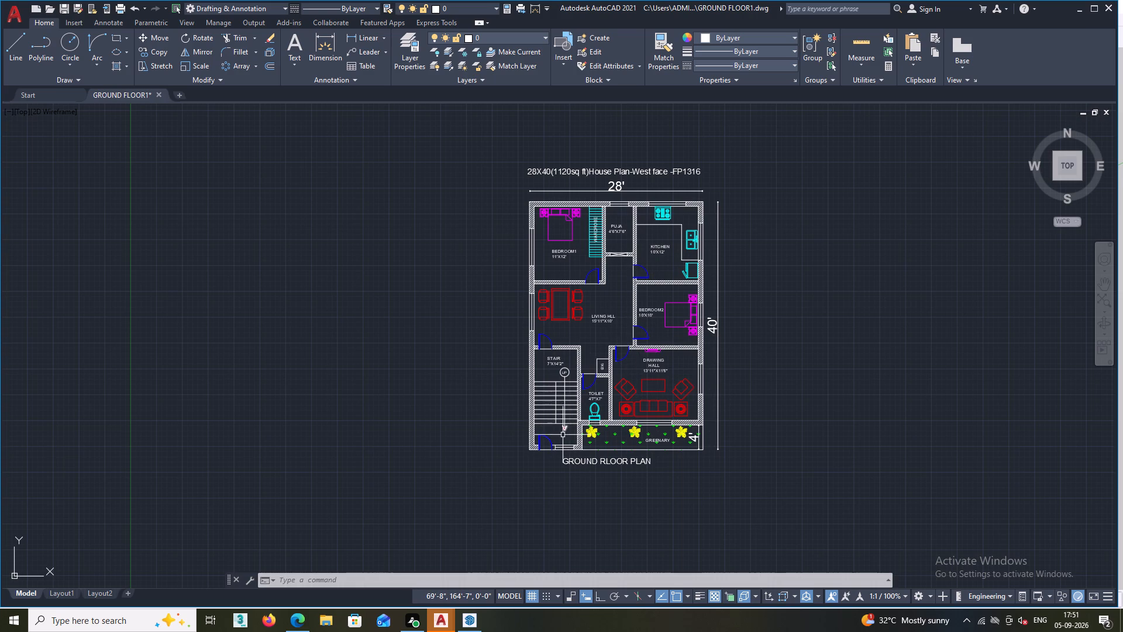
# Examine the stair, toilet, drawing hall, puja, bedroom and kitchen areas of the plan in close-up.
pyautogui.scroll(2, 563, 437)
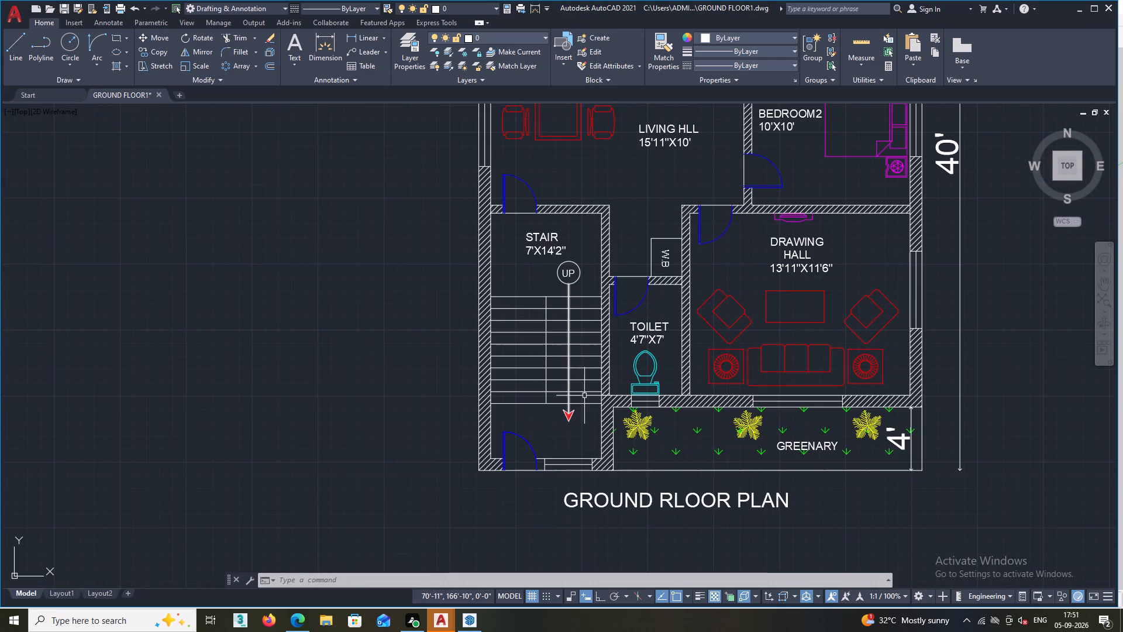
pyautogui.scroll(2, 572, 418)
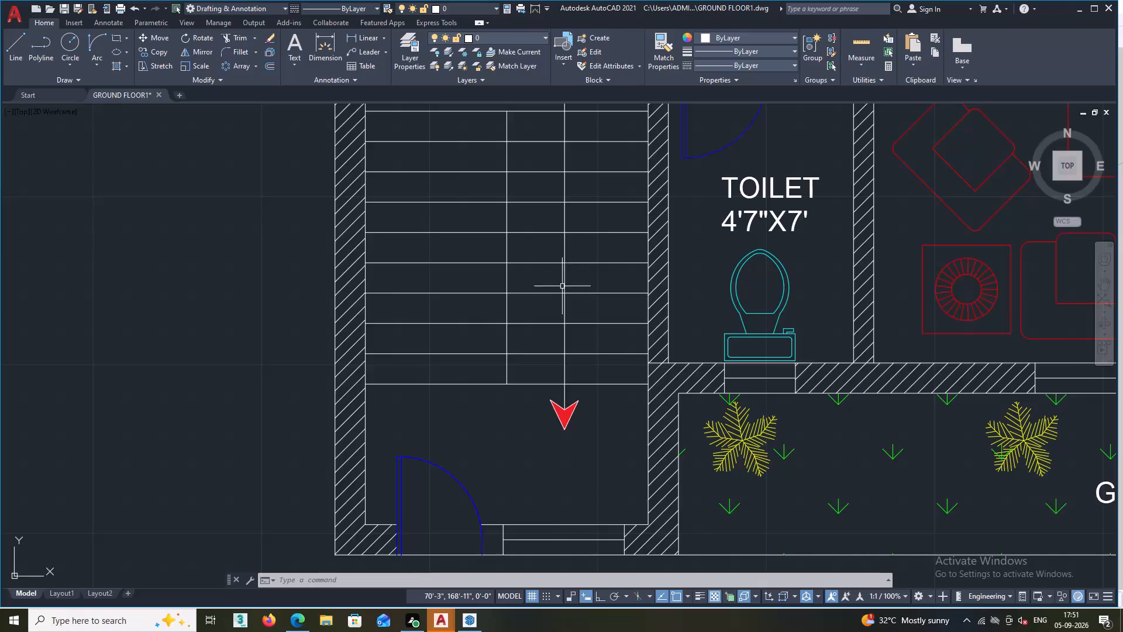
pyautogui.scroll(-4, 522, 343)
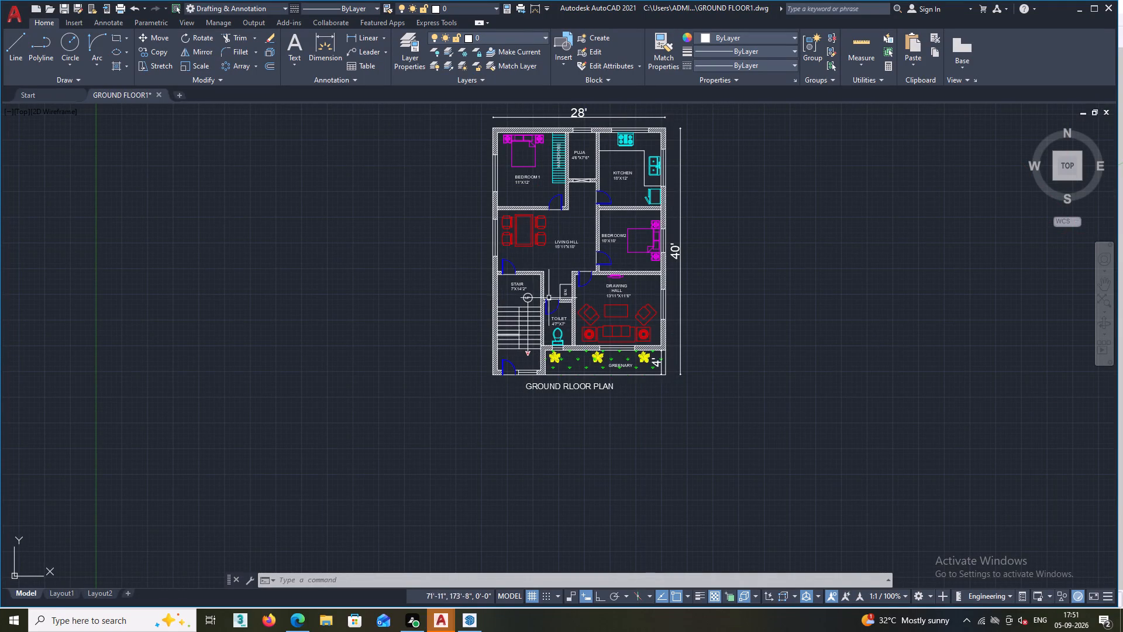
pyautogui.scroll(3, 588, 276)
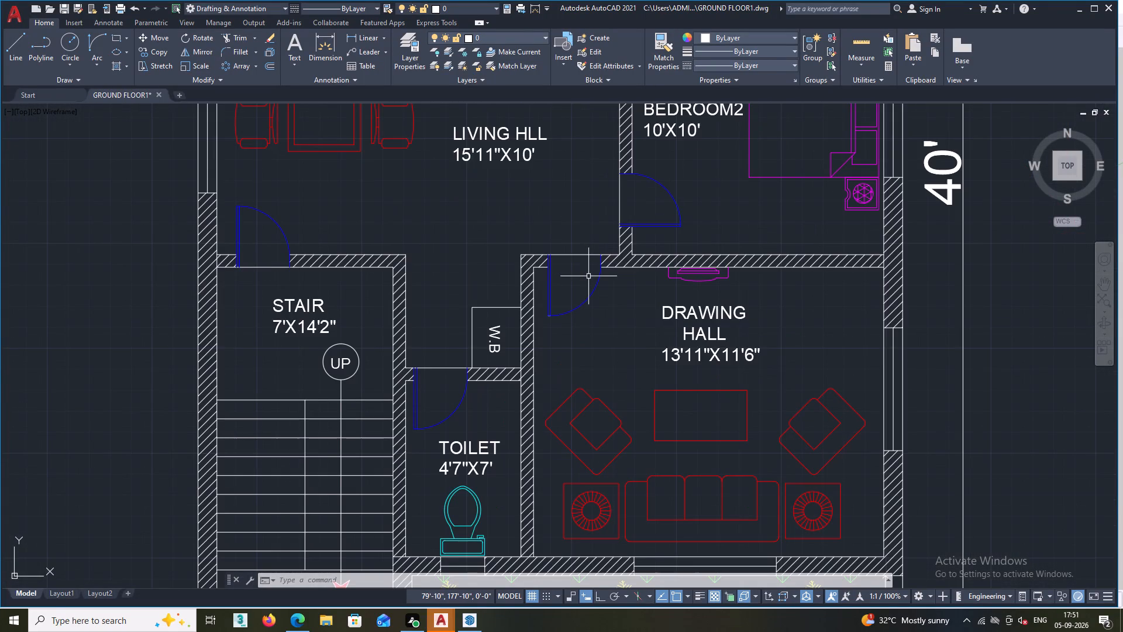
pyautogui.scroll(-3, 588, 276)
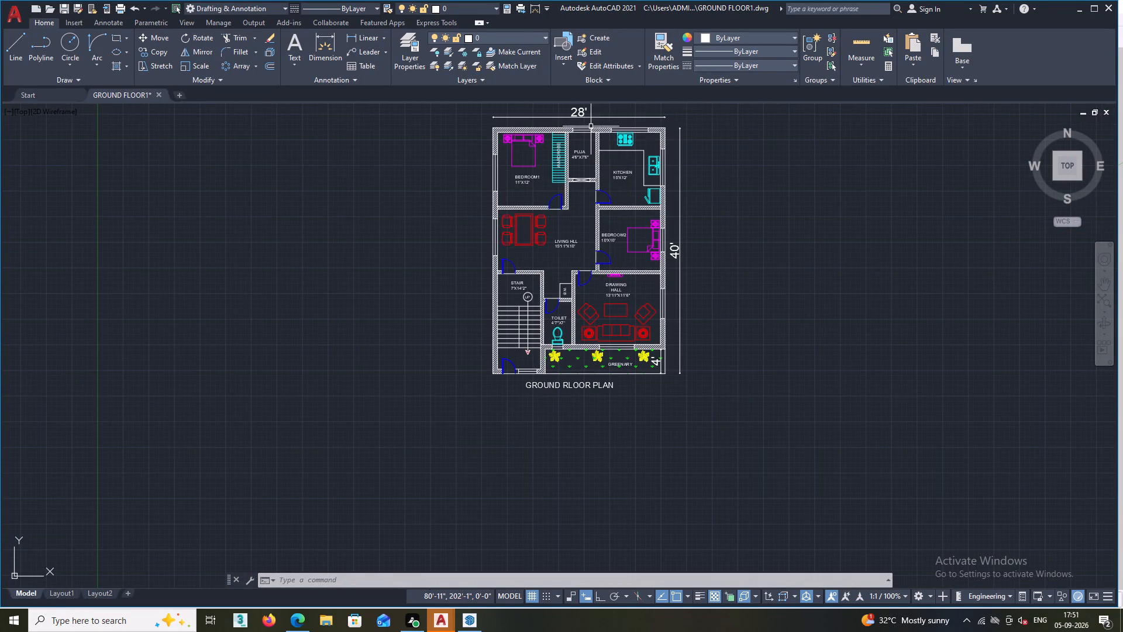
pyautogui.scroll(2, 591, 126)
pyautogui.scroll(1, 675, 153)
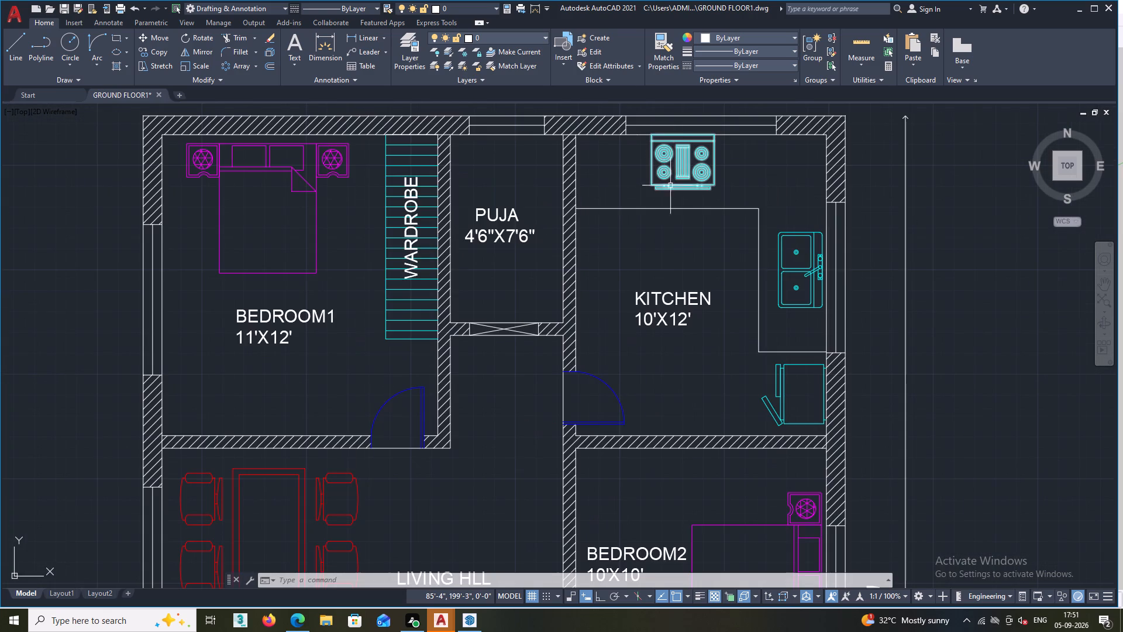
pyautogui.scroll(-3, 625, 279)
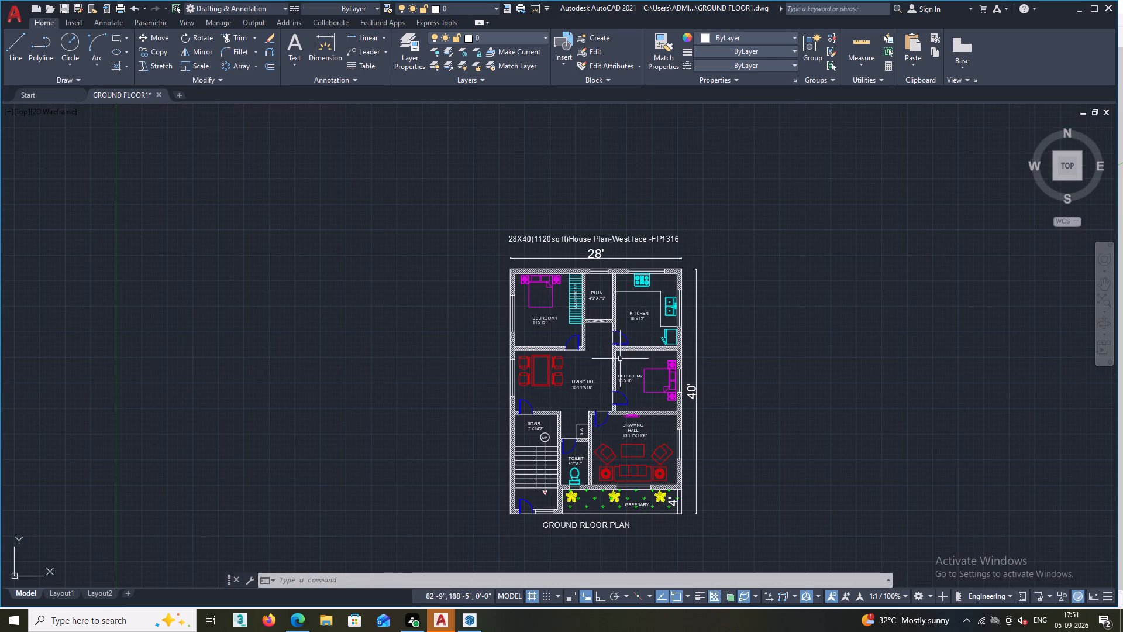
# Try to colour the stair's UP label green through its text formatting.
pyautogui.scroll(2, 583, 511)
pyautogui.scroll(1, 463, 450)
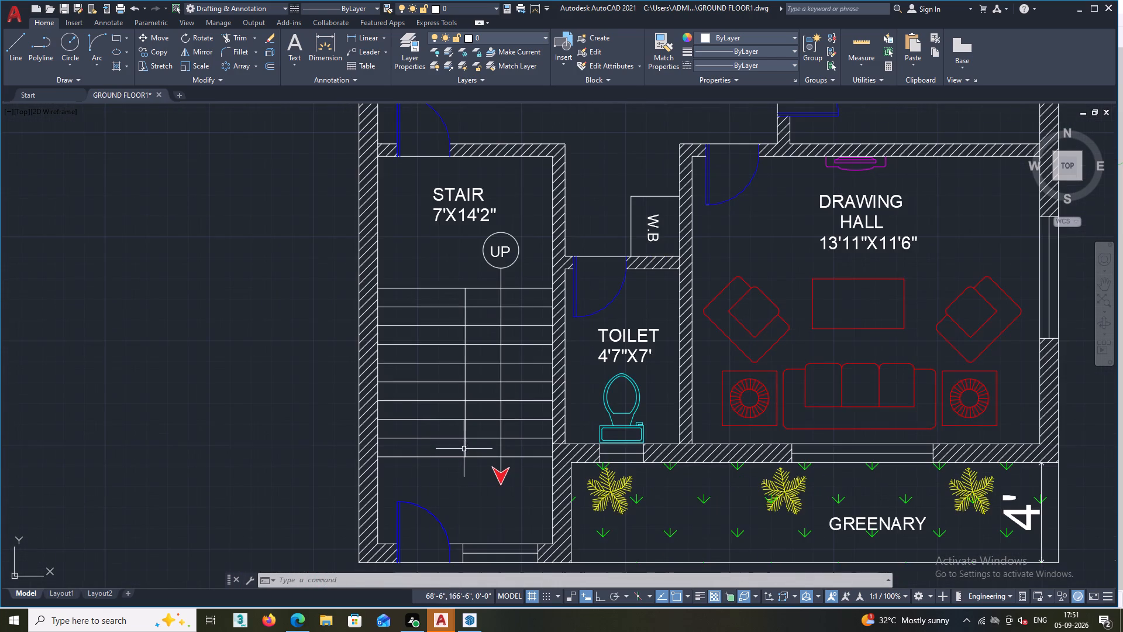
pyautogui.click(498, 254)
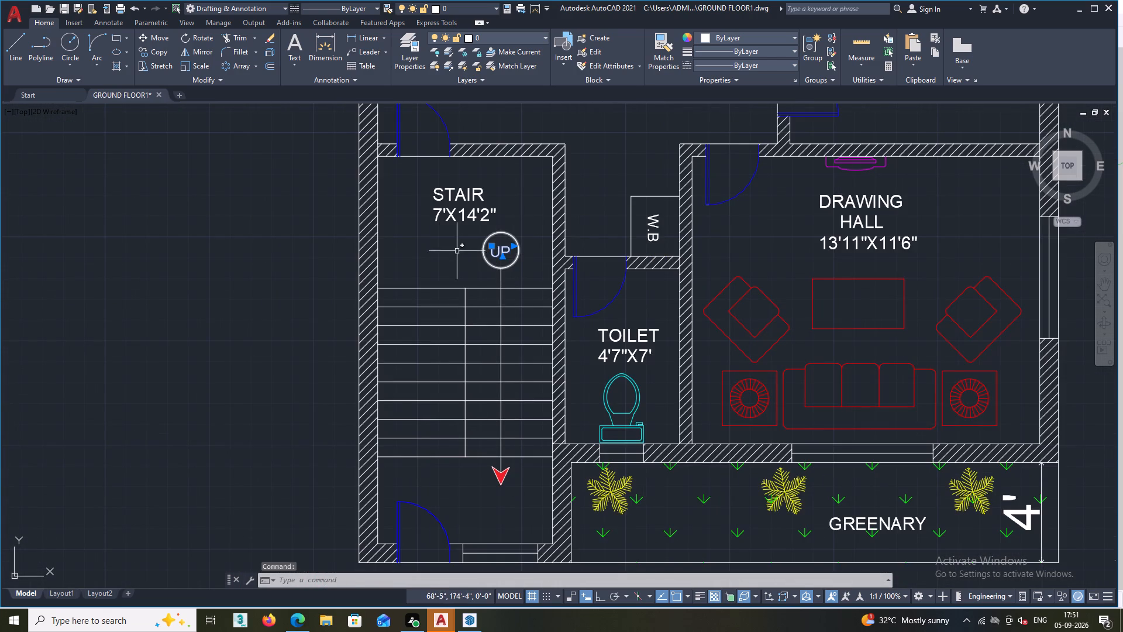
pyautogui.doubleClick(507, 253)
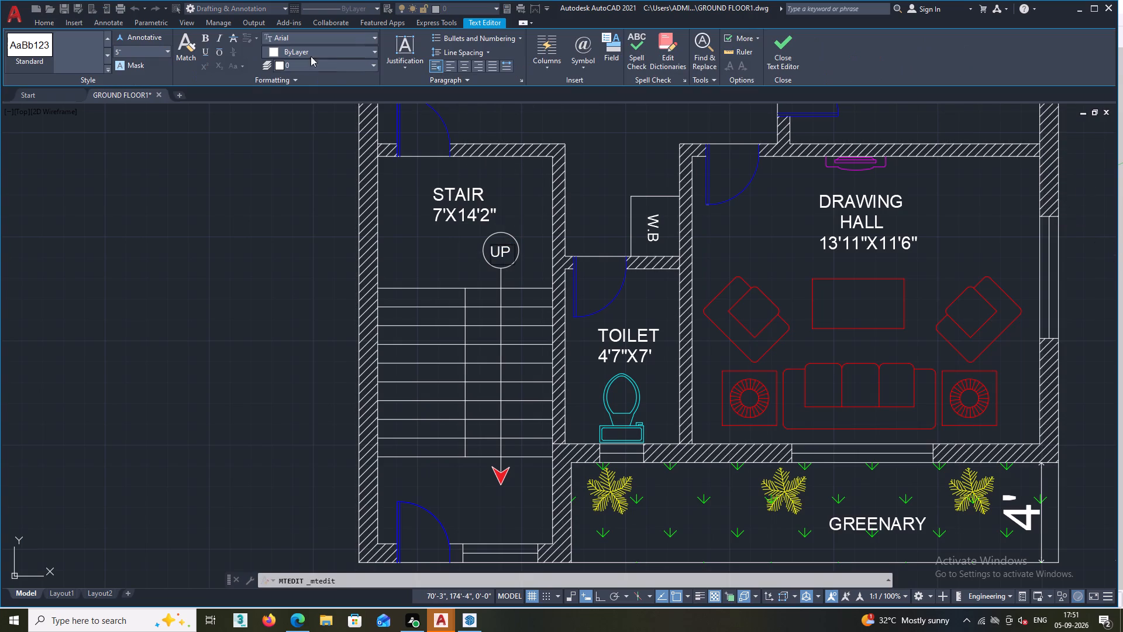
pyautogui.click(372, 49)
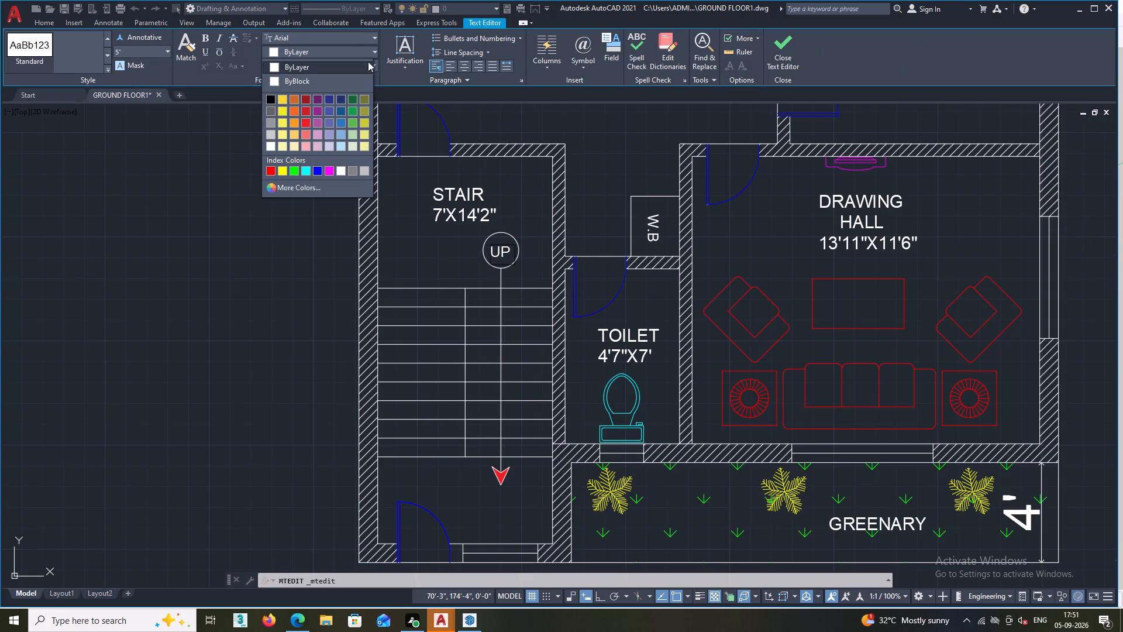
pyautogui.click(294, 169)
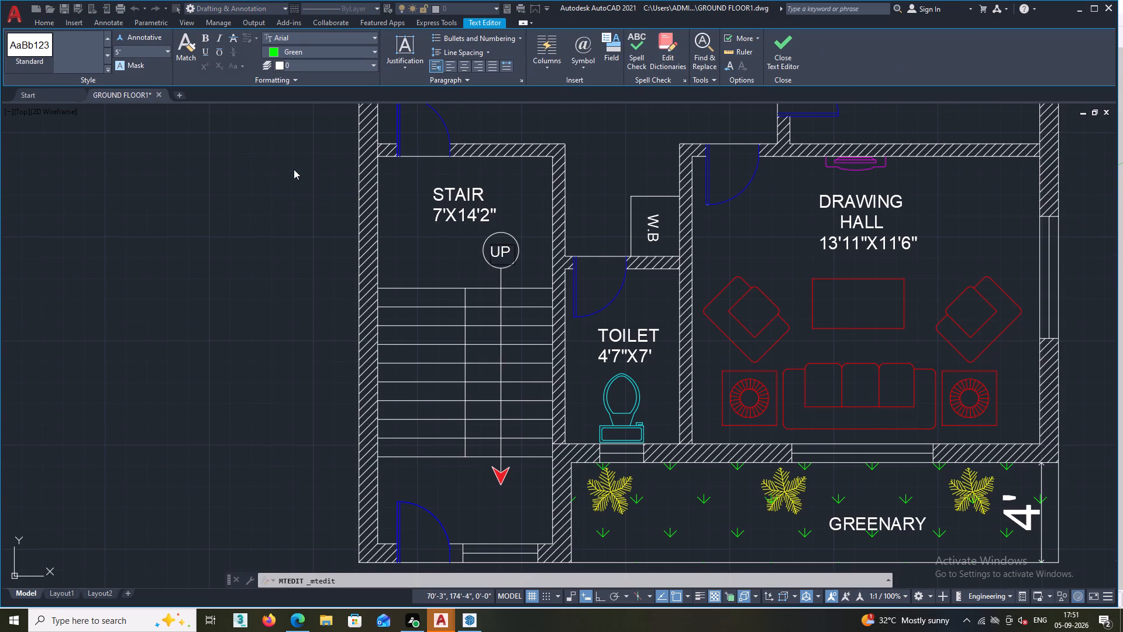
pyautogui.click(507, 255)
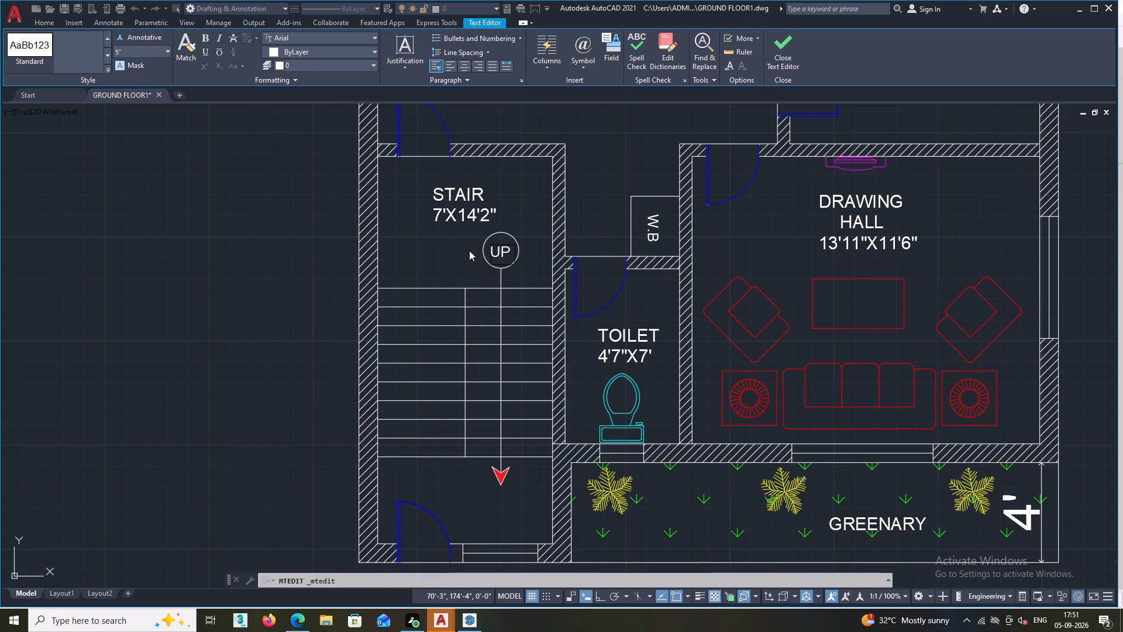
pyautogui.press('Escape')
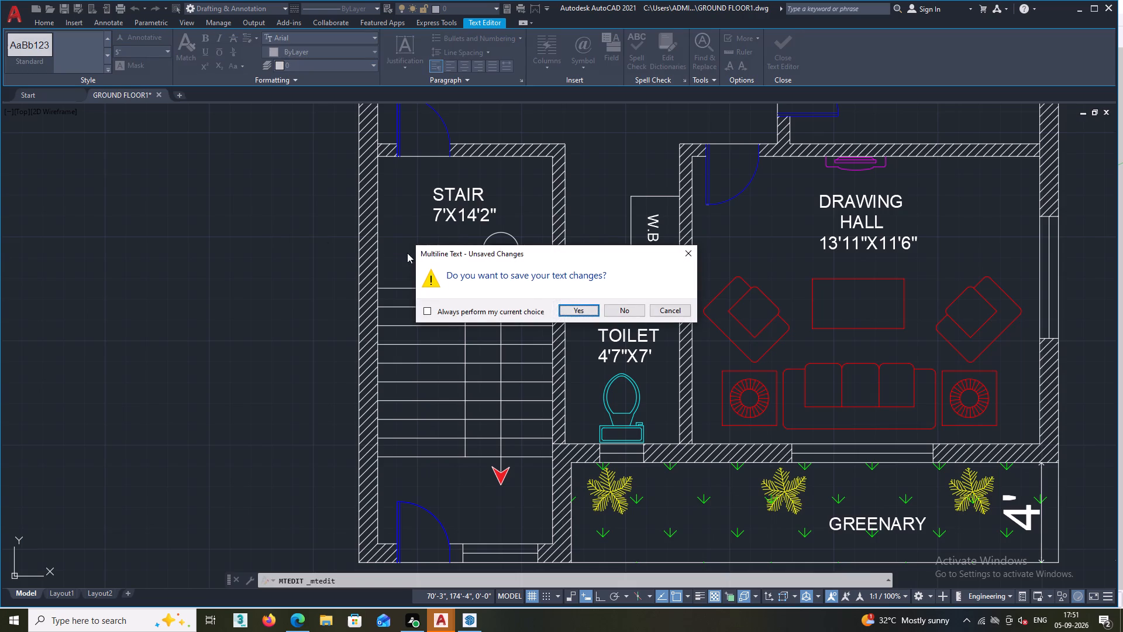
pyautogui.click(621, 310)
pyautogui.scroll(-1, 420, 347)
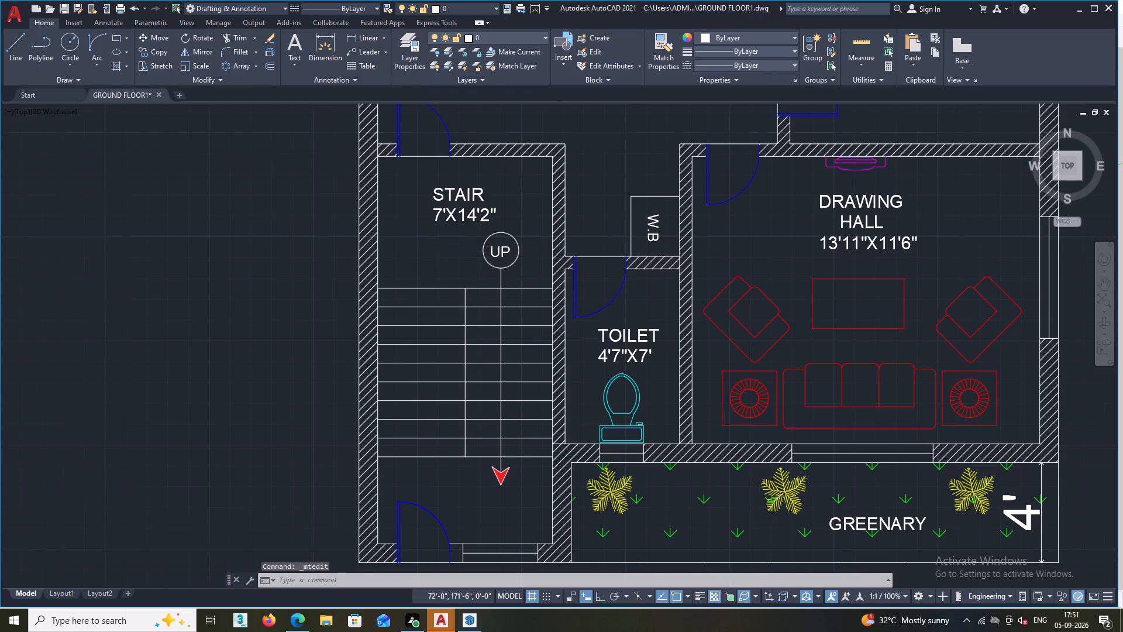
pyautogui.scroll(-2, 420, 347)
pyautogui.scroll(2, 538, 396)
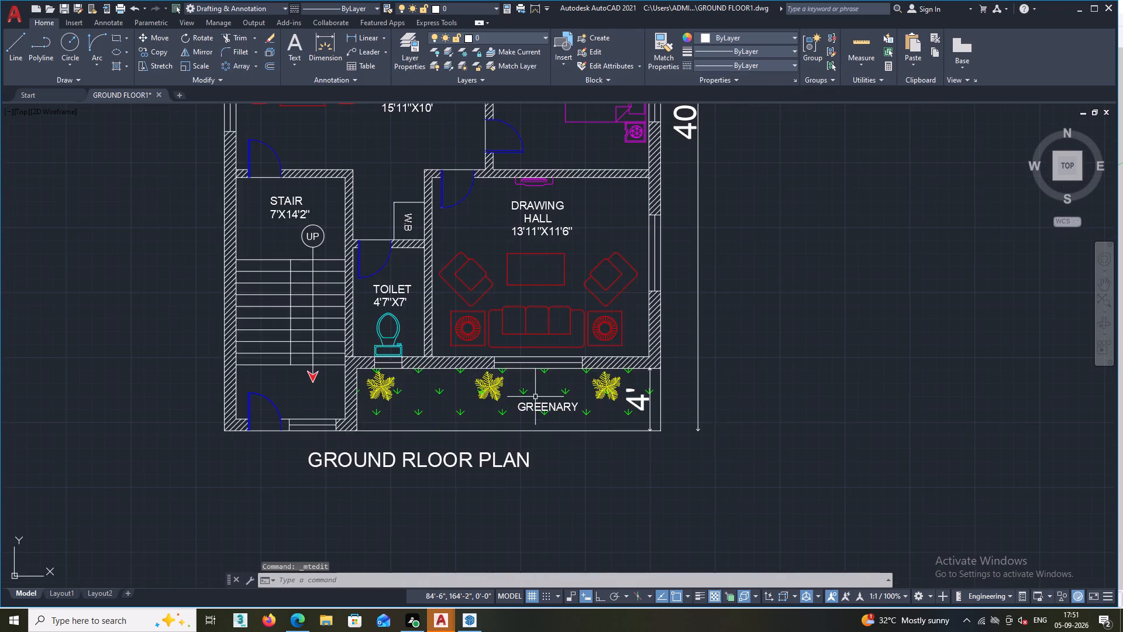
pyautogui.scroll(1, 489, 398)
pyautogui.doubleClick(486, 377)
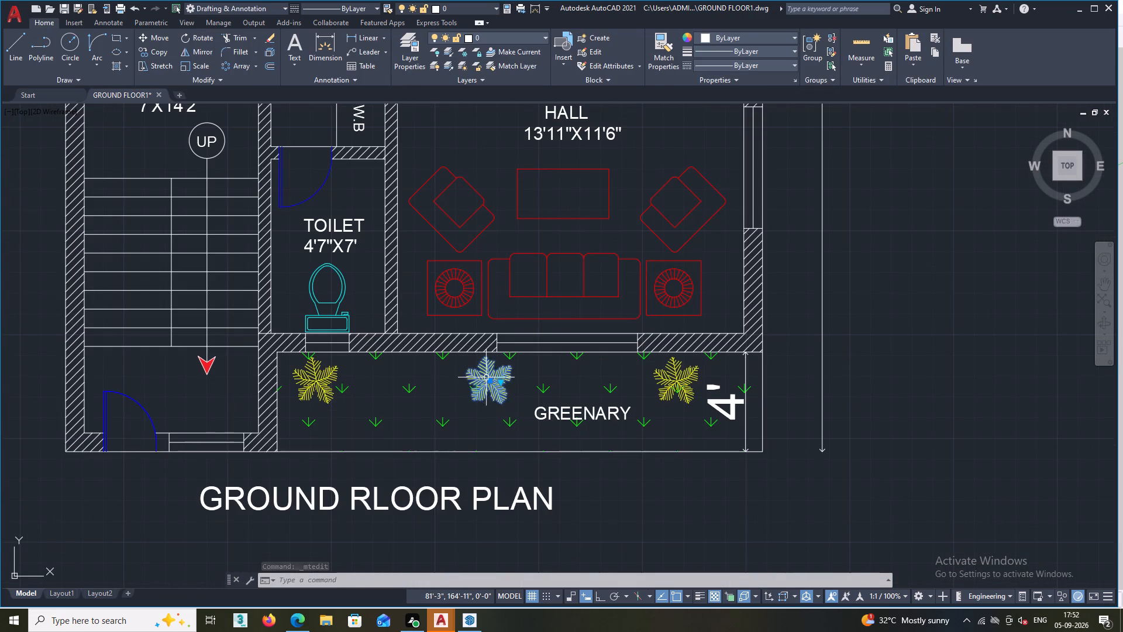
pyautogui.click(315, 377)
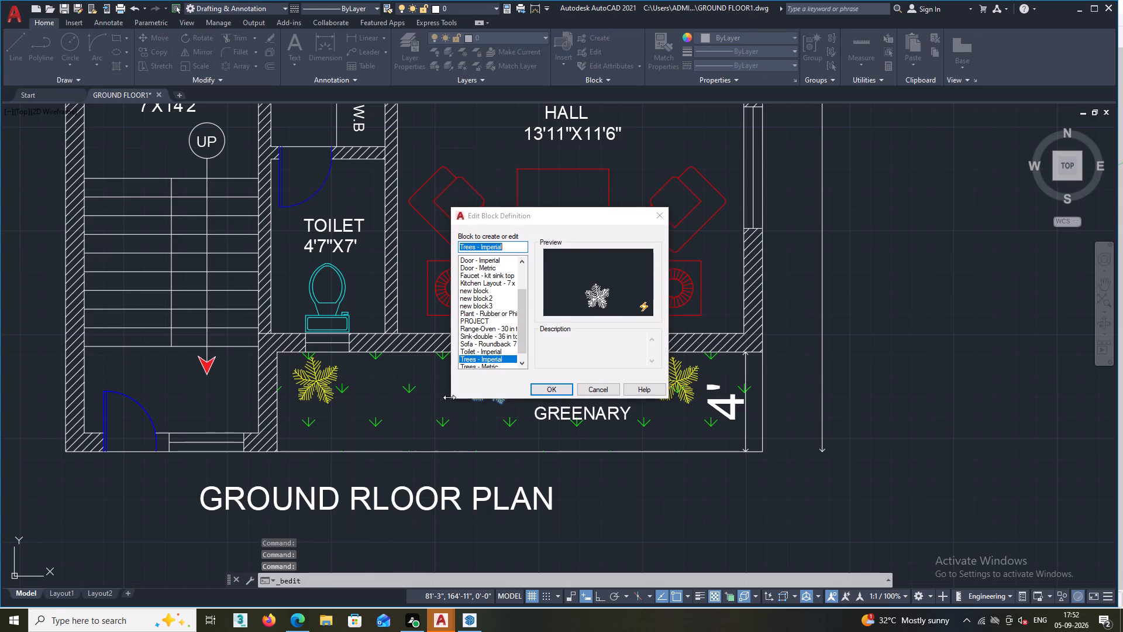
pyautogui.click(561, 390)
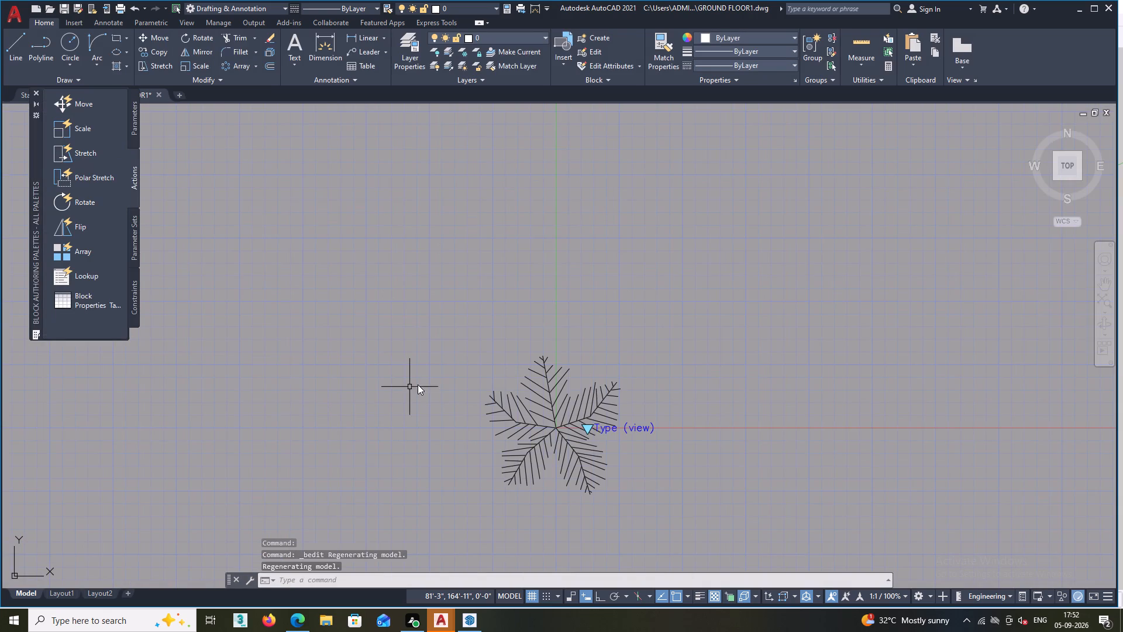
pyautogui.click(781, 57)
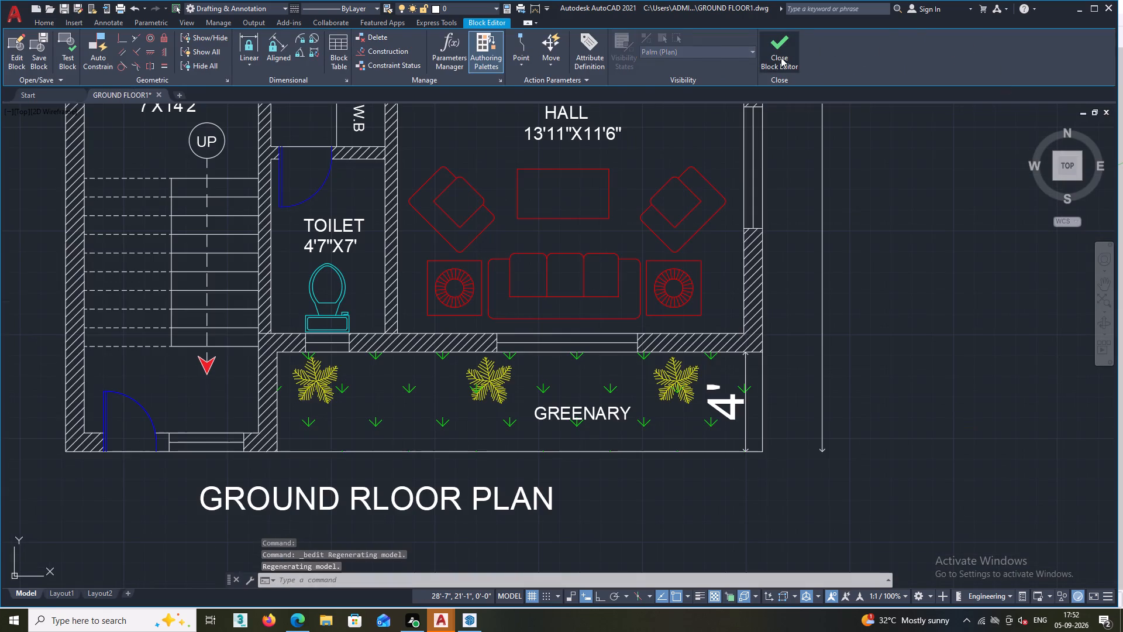
# Recolour the three plants in the greenery strip green using layer T with index colour 90.
pyautogui.click(317, 399)
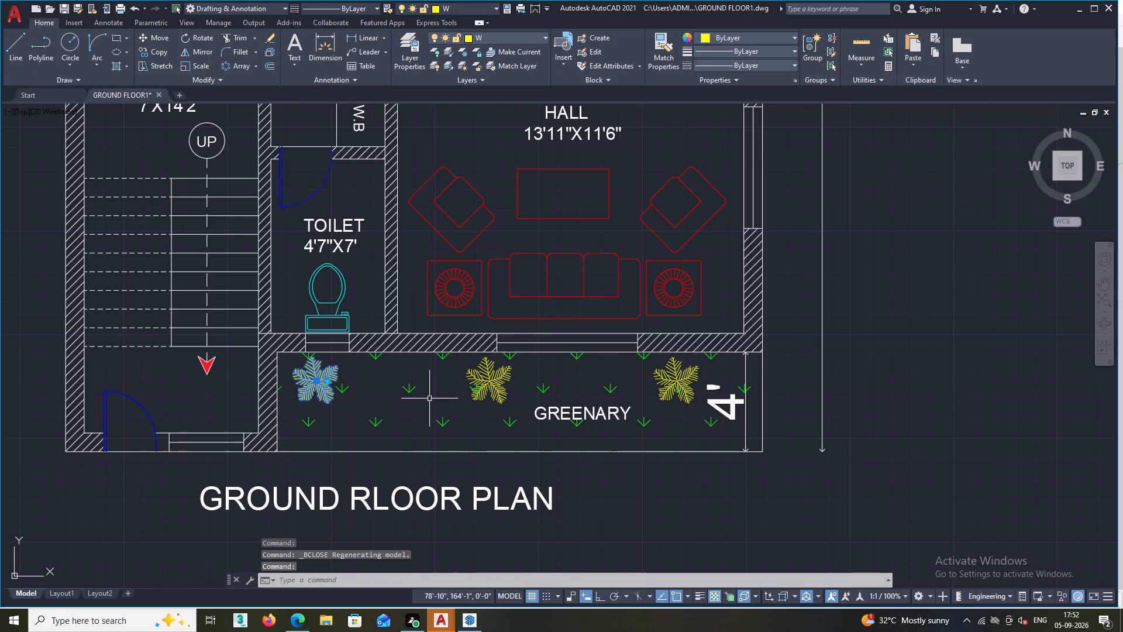
pyautogui.click(497, 396)
pyautogui.click(687, 396)
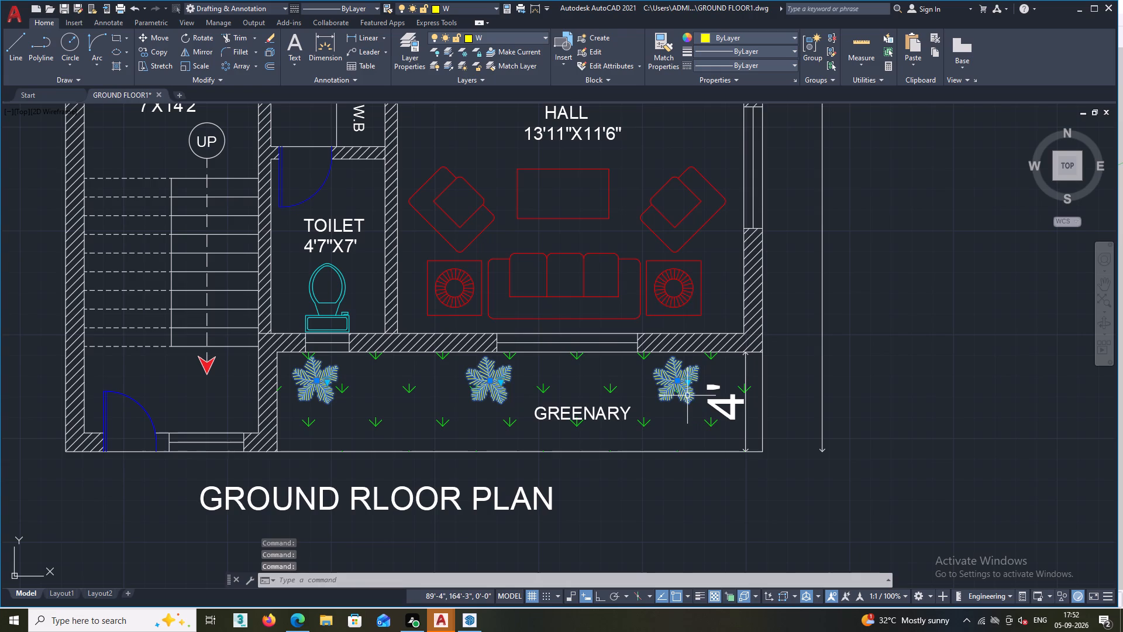
pyautogui.tripleClick(544, 35)
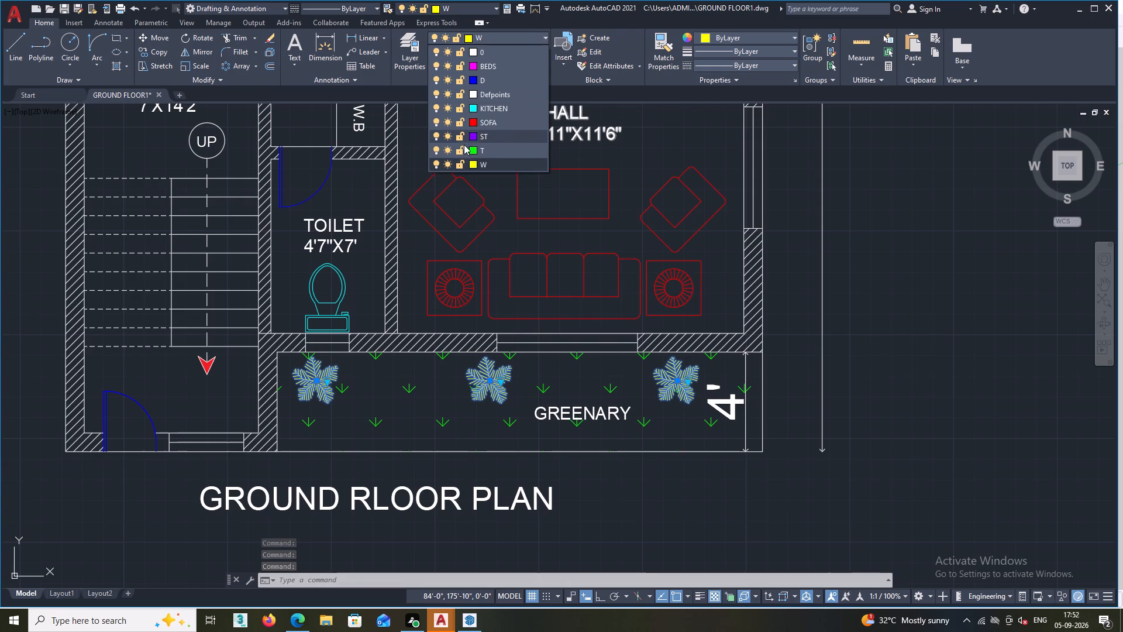
pyautogui.doubleClick(473, 147)
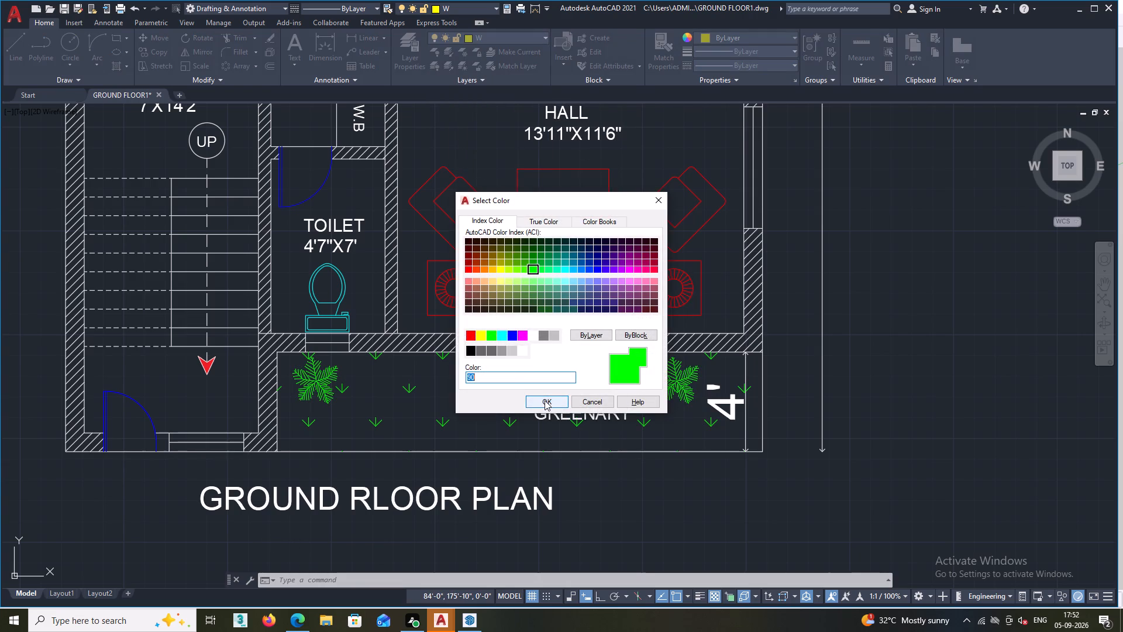
pyautogui.doubleClick(545, 400)
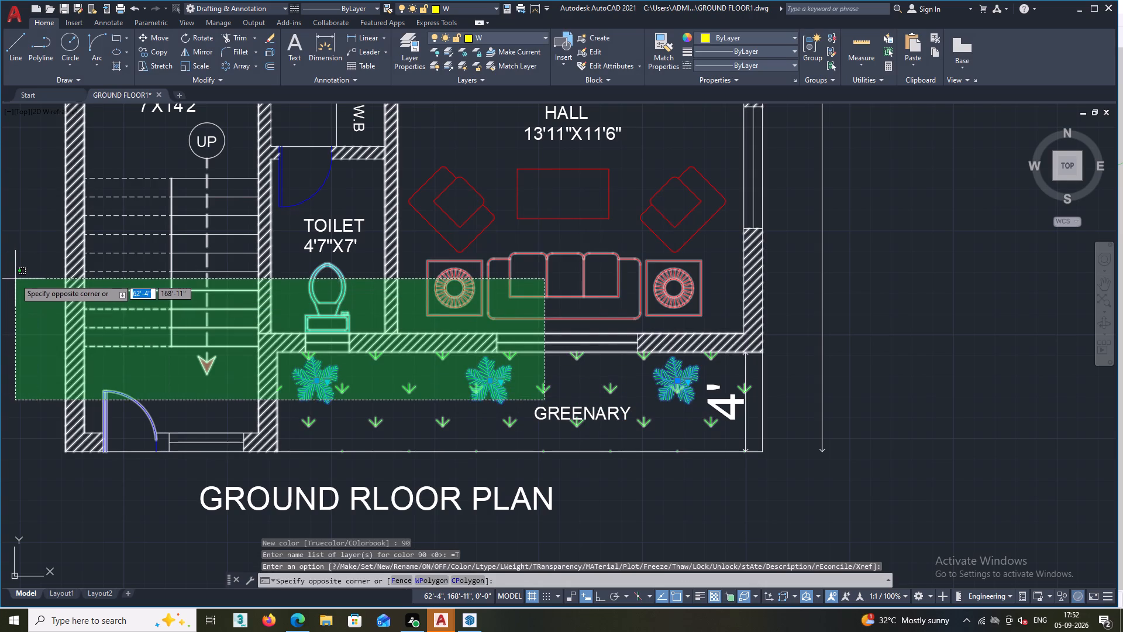
pyautogui.press('Escape')
pyautogui.scroll(-1, 19, 280)
pyautogui.press('Escape')
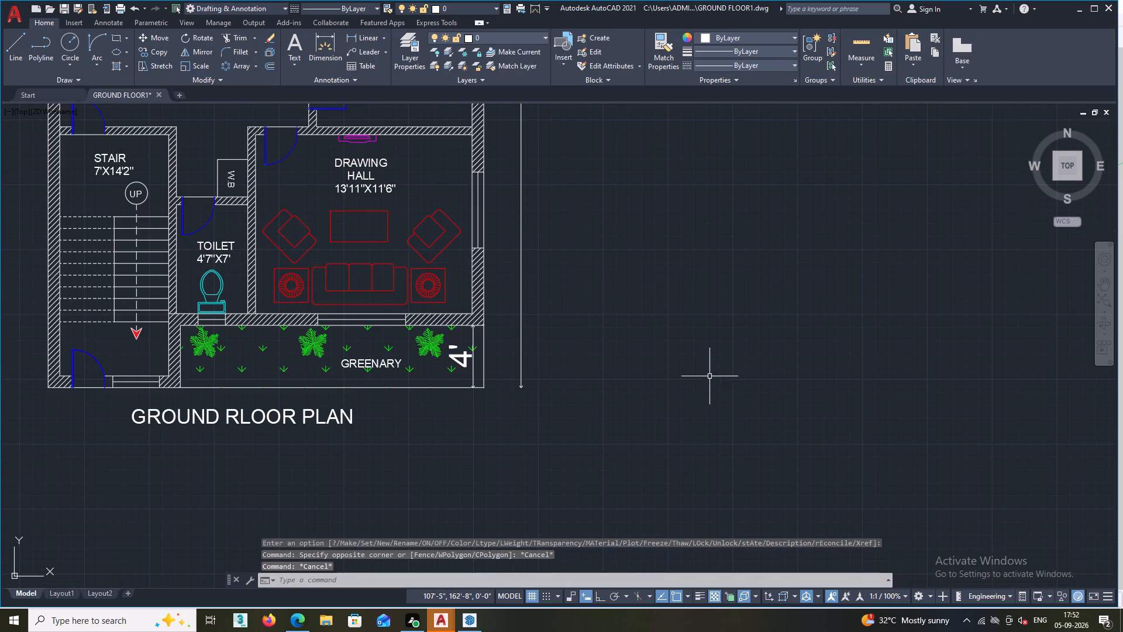
# Recolour the UP label in the stair circle green using layer T with index colour 90.
pyautogui.scroll(-2, 633, 383)
pyautogui.moveTo(640, 393); pyautogui.dragTo(760, 458, button='middle')
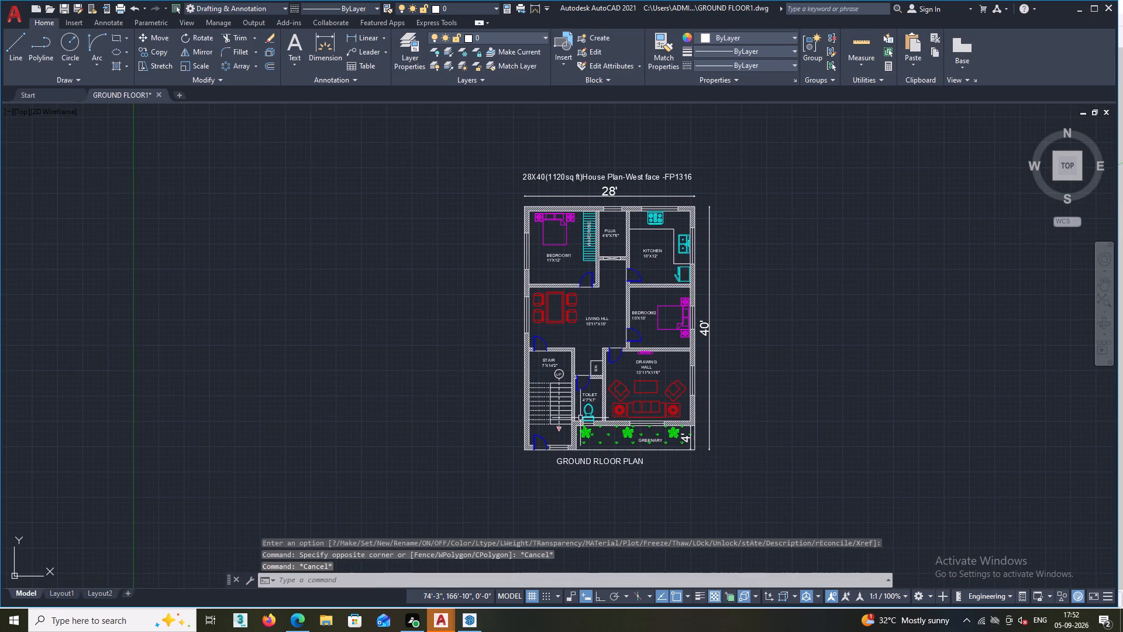
pyautogui.scroll(3, 552, 394)
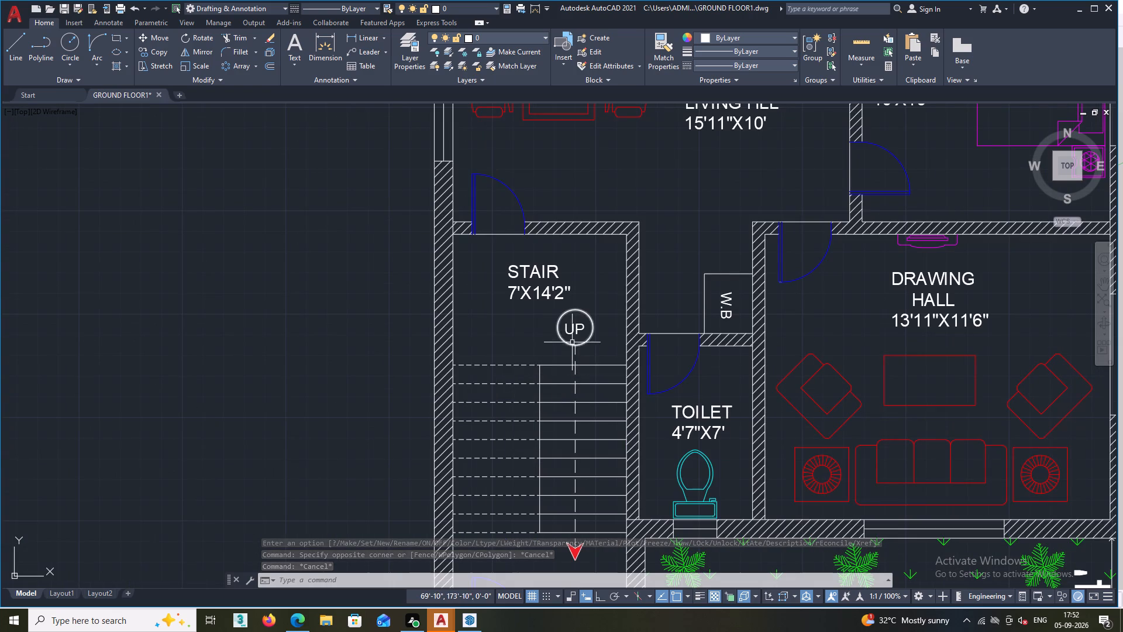
pyautogui.doubleClick(576, 329)
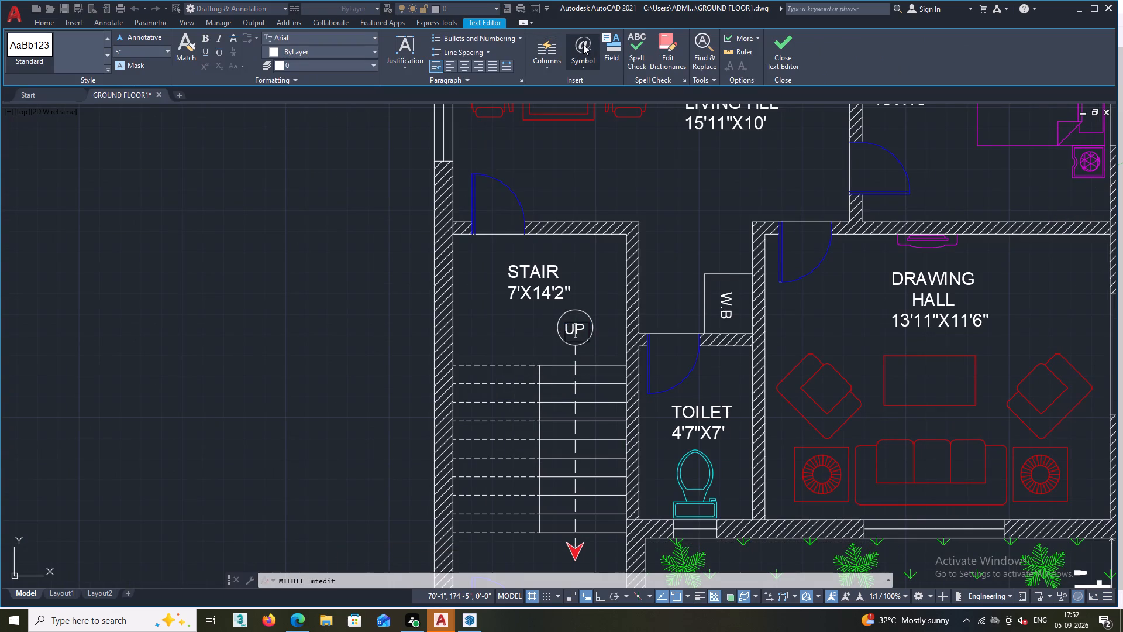
pyautogui.doubleClick(787, 57)
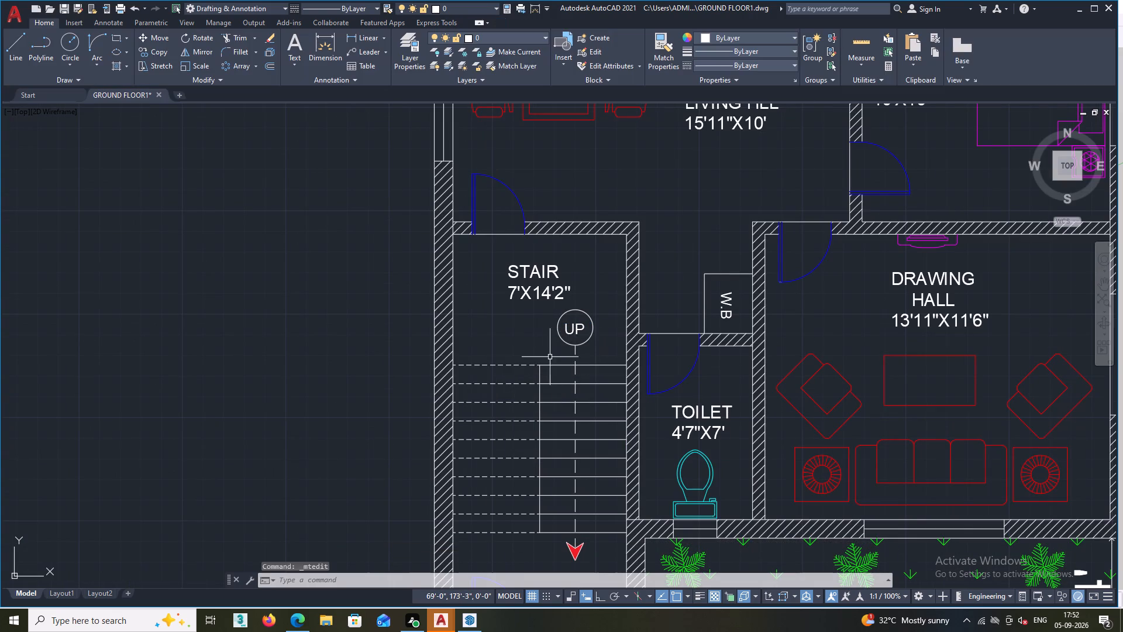
pyautogui.click(575, 331)
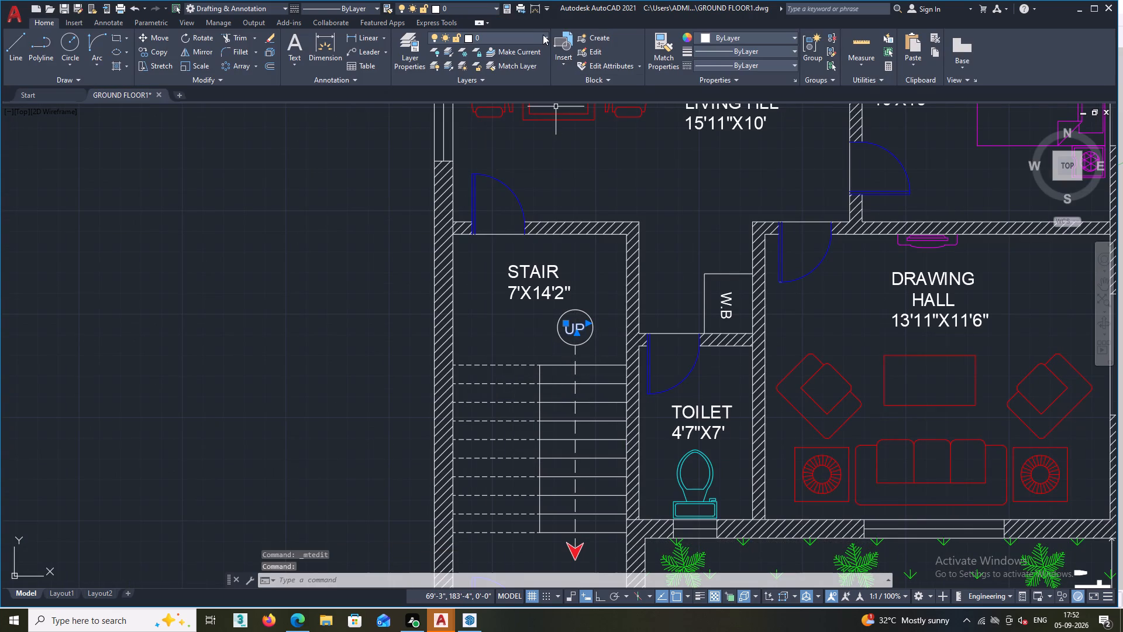
pyautogui.tripleClick(542, 33)
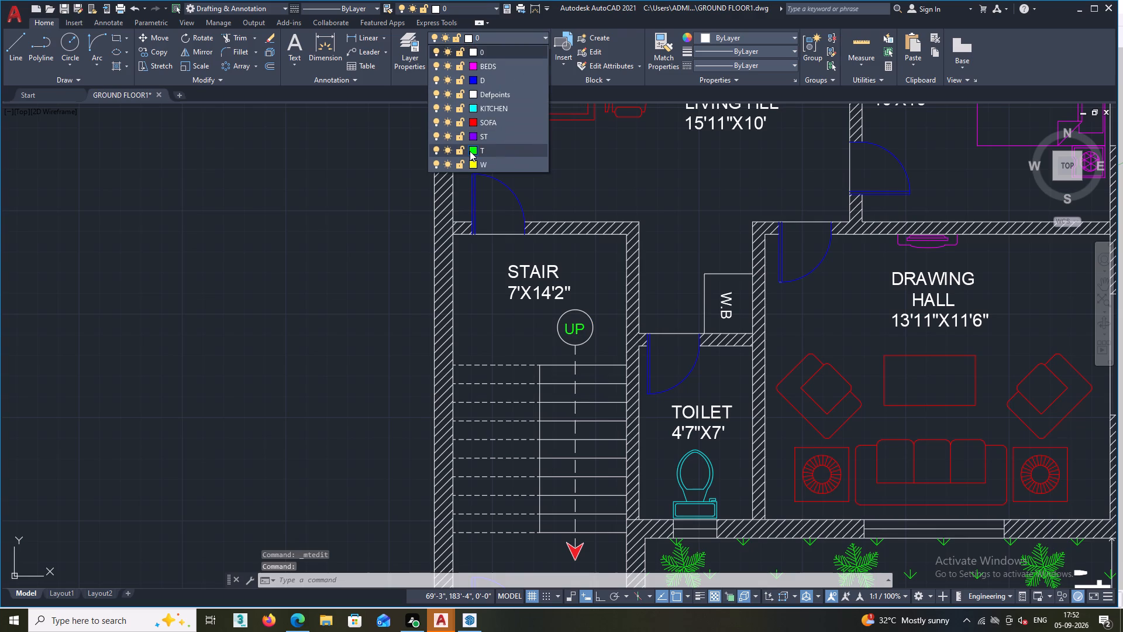
pyautogui.doubleClick(470, 151)
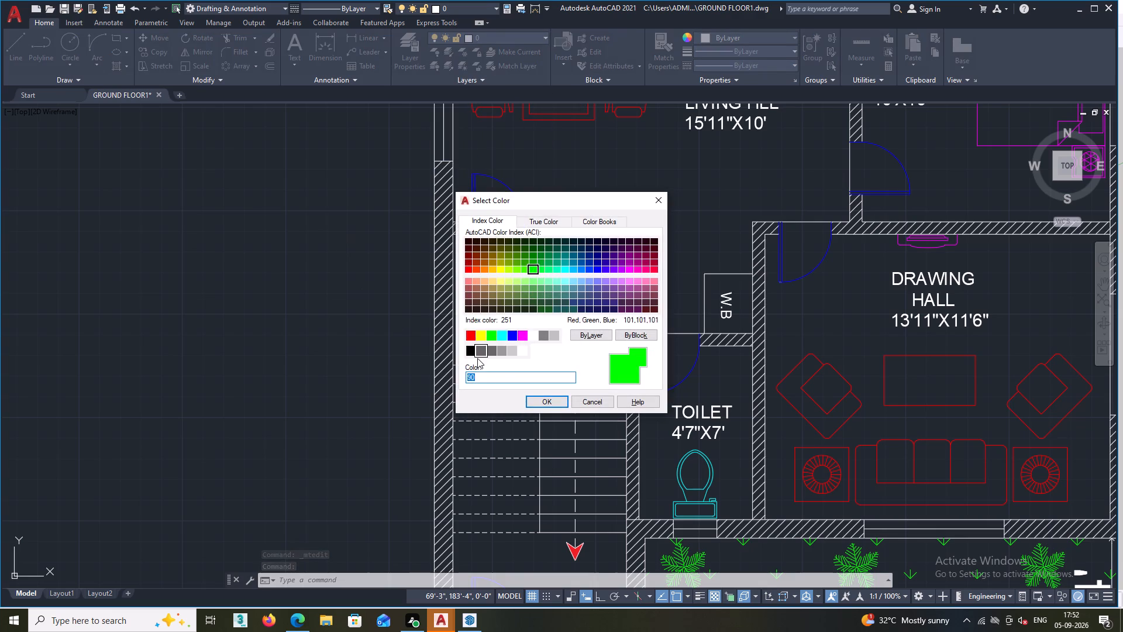
pyautogui.doubleClick(547, 402)
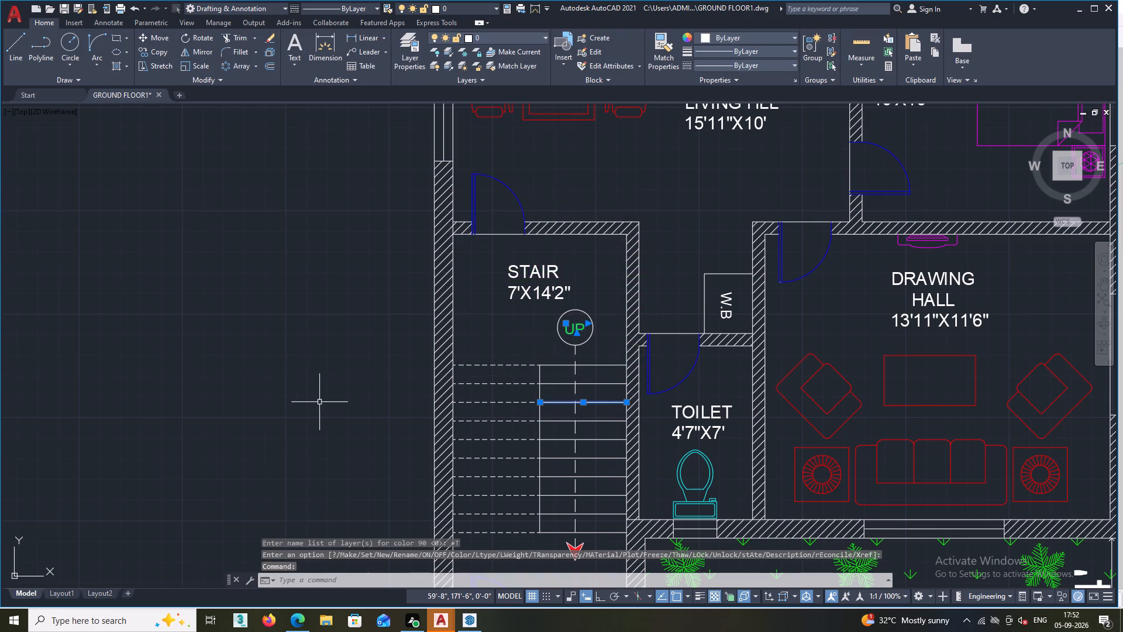
pyautogui.press('Escape')
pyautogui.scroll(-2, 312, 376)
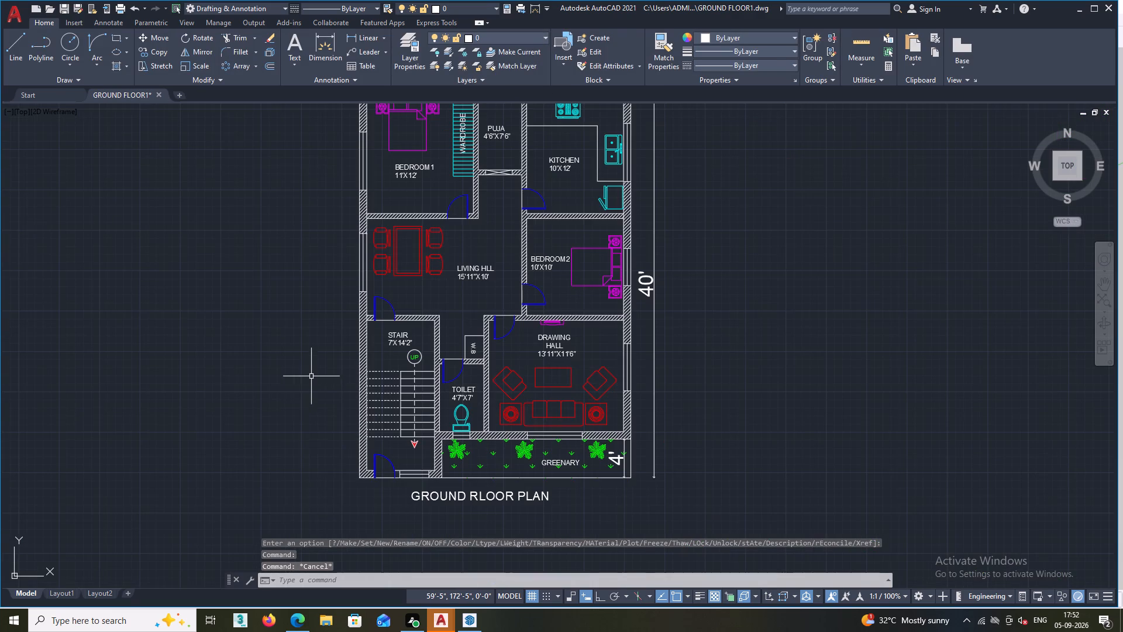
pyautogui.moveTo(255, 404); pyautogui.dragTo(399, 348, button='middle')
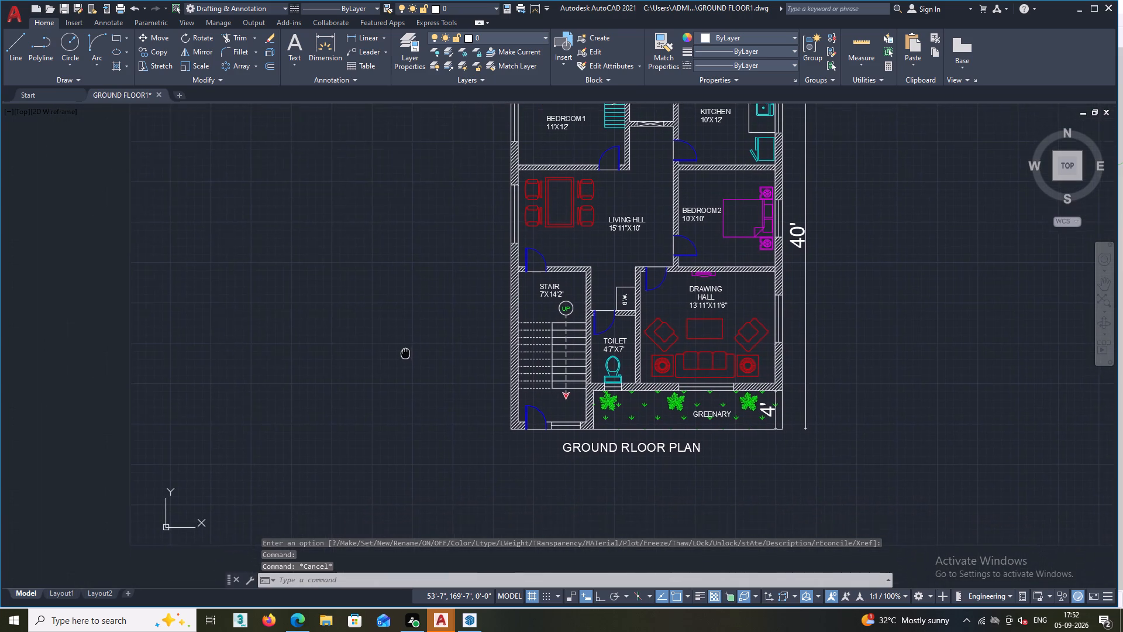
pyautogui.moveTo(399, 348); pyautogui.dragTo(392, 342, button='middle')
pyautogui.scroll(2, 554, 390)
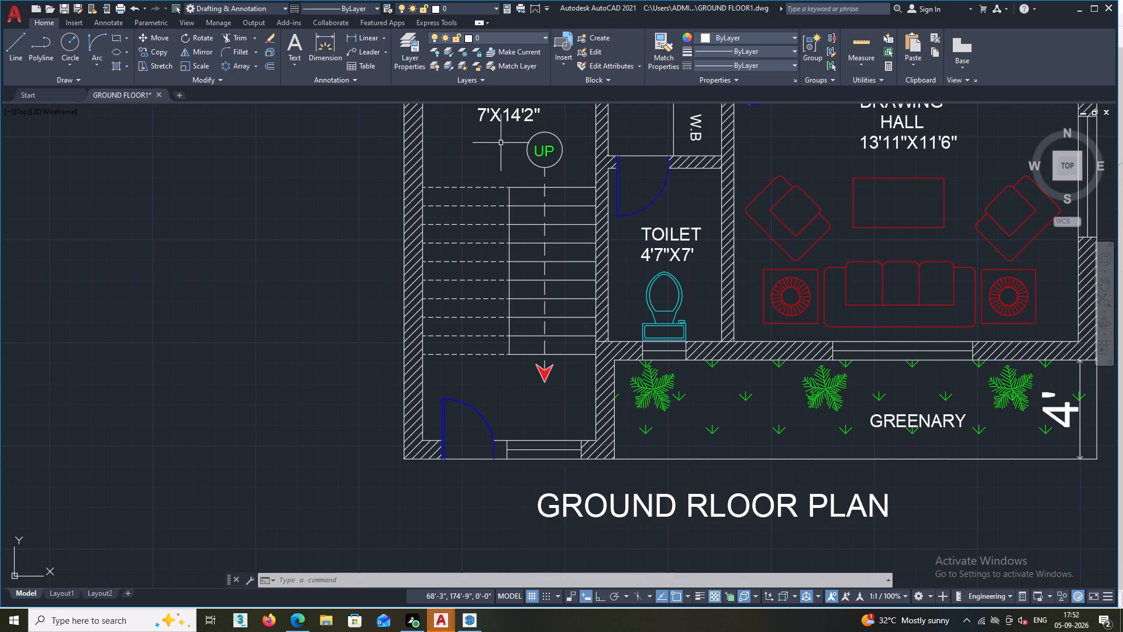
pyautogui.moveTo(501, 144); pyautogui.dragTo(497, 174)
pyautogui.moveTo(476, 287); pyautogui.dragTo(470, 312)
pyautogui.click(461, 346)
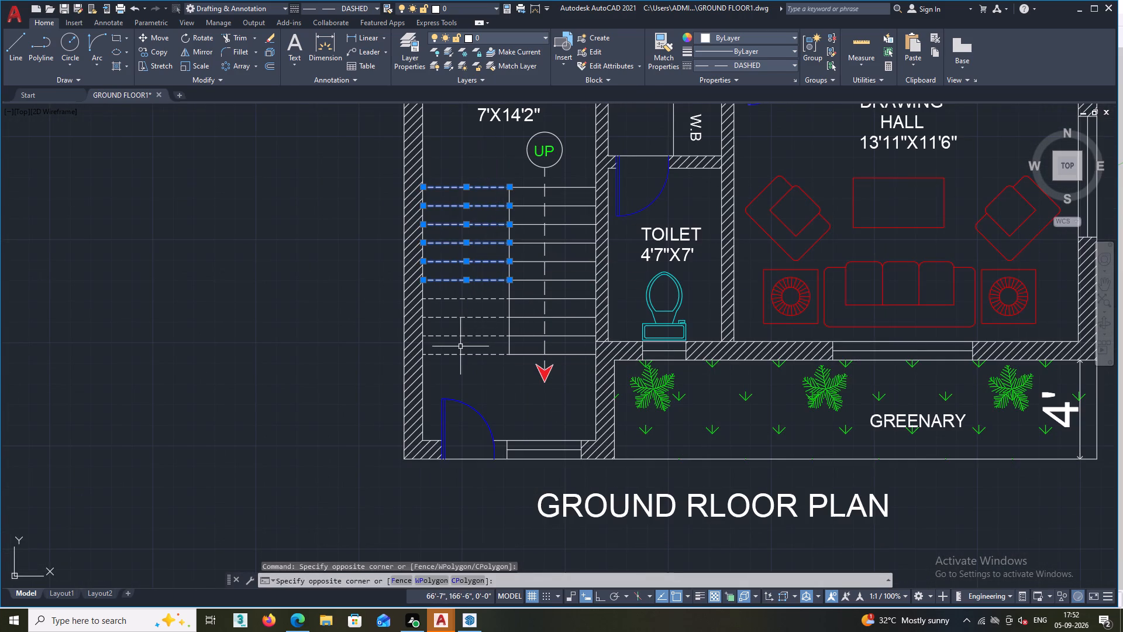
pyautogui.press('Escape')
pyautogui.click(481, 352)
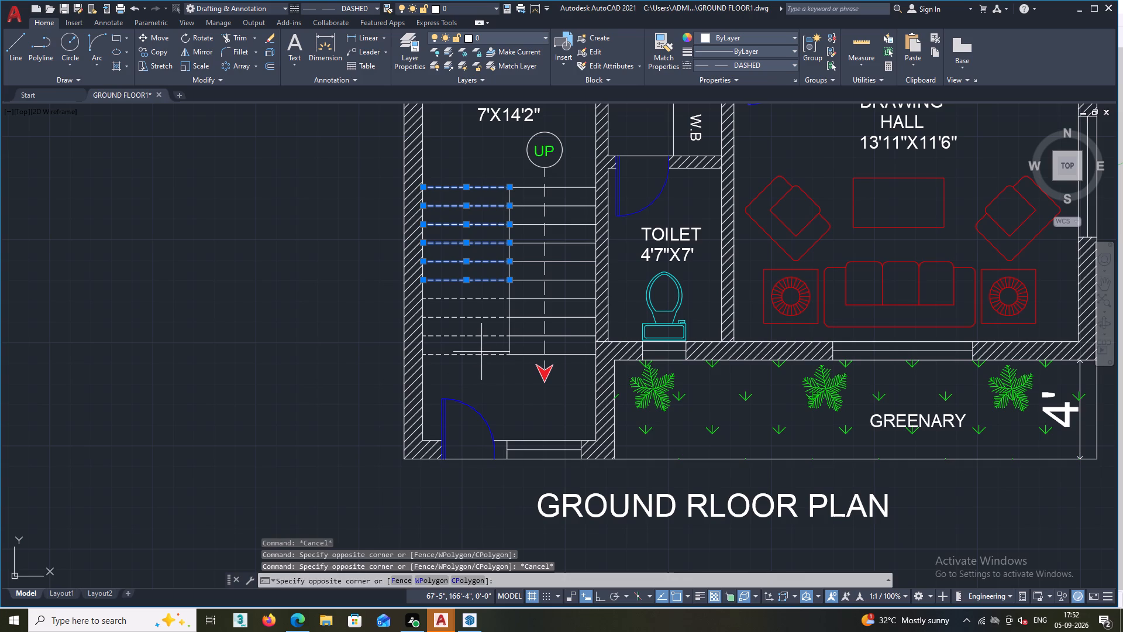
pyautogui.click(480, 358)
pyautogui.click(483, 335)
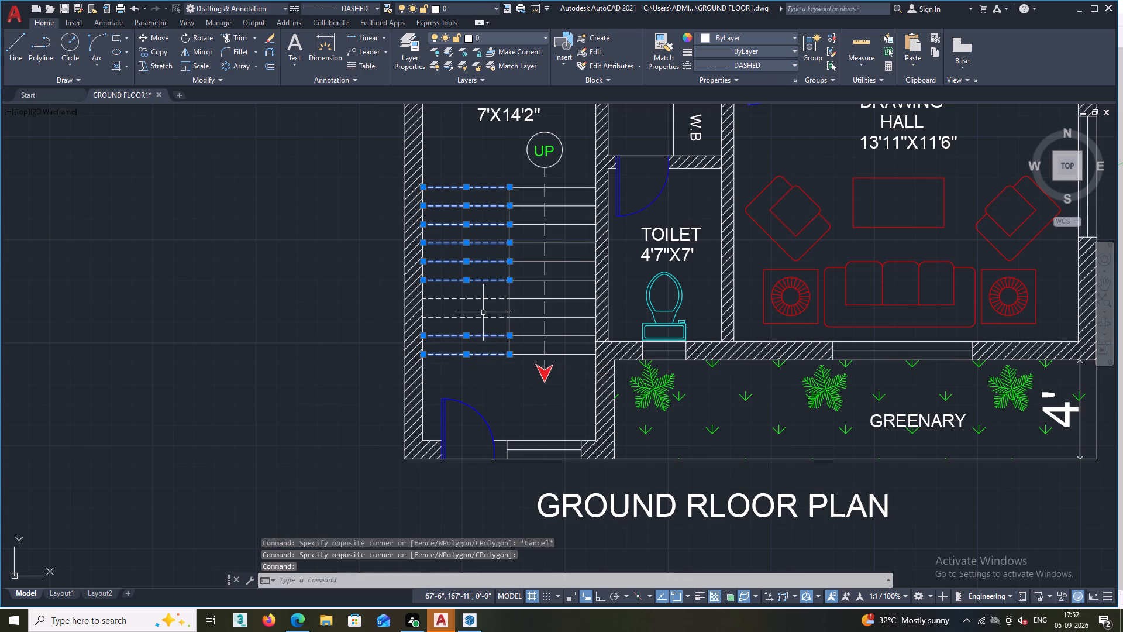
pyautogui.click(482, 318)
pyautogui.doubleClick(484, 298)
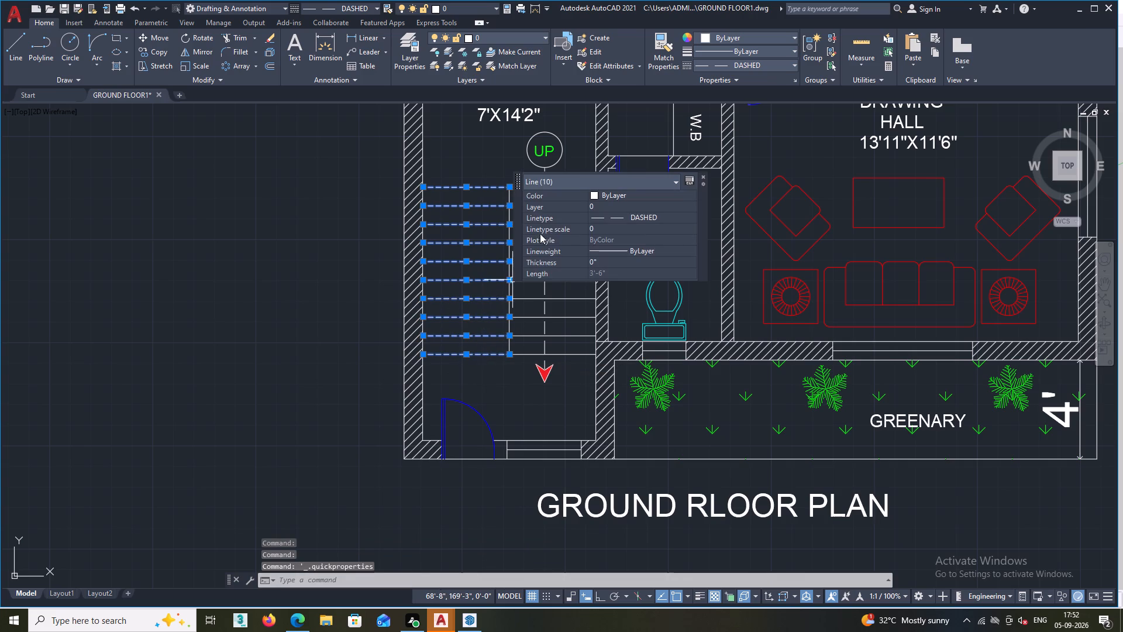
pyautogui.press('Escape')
# Recolour all the stair's solid and dashed tread lines in both flights purple using layer ST with index colour 190.
pyautogui.click(569, 186)
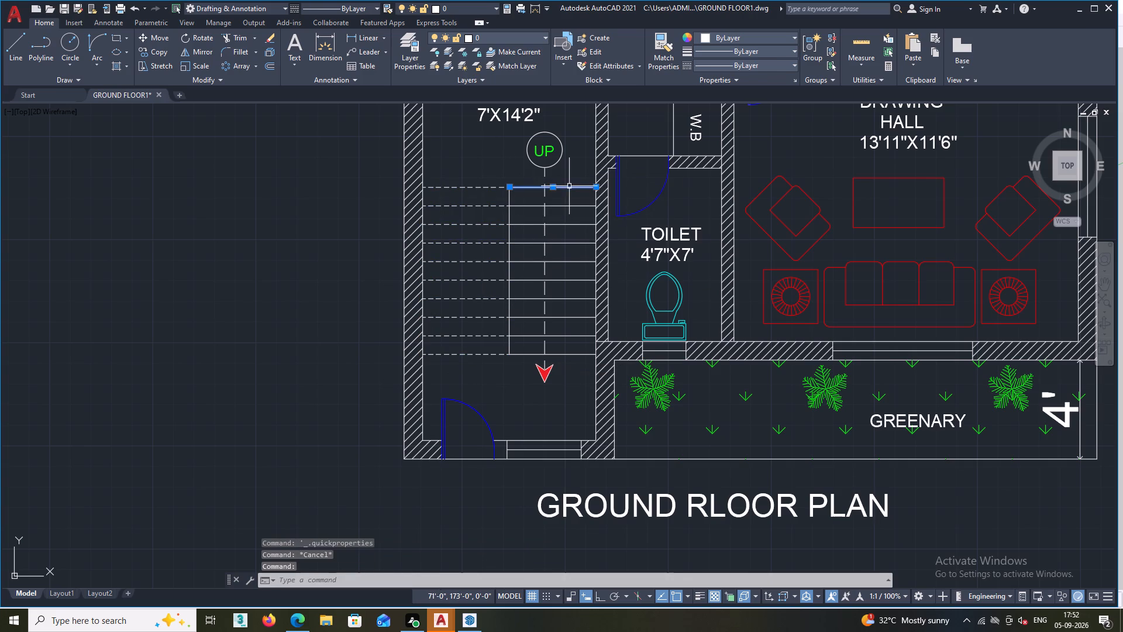
pyautogui.click(571, 205)
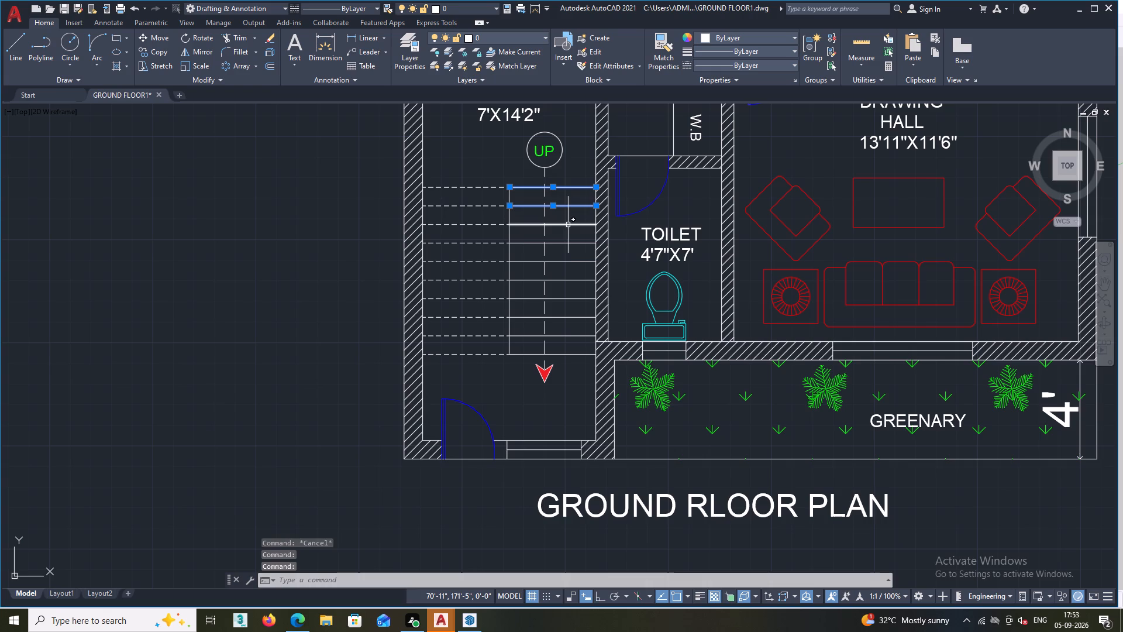
pyautogui.click(568, 225)
pyautogui.click(565, 242)
pyautogui.click(570, 261)
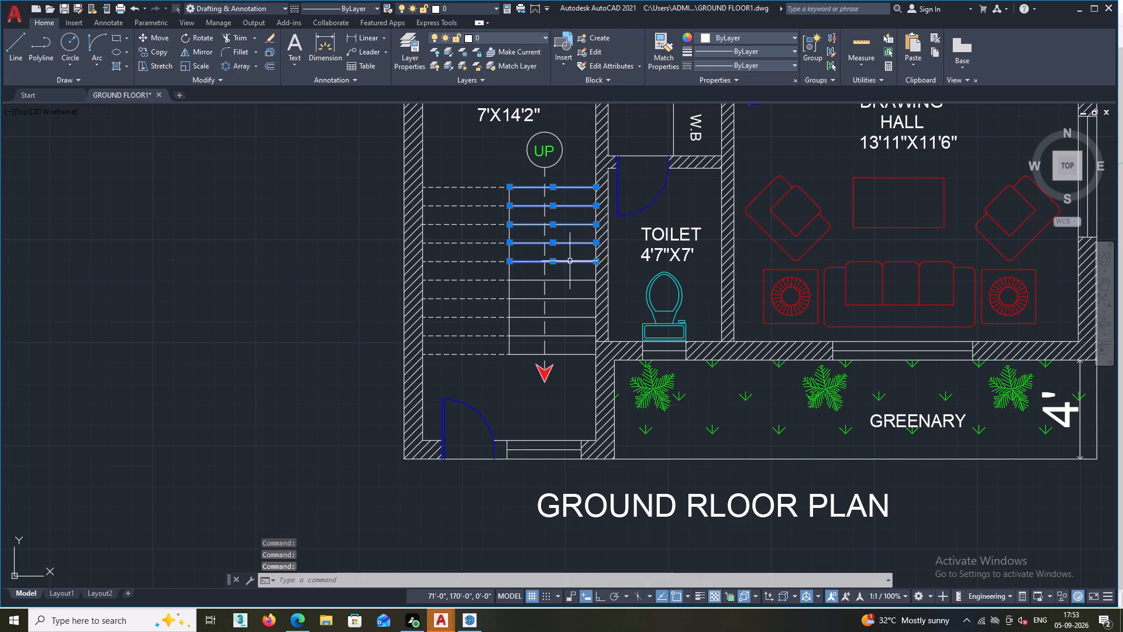
pyautogui.click(570, 280)
pyautogui.click(569, 300)
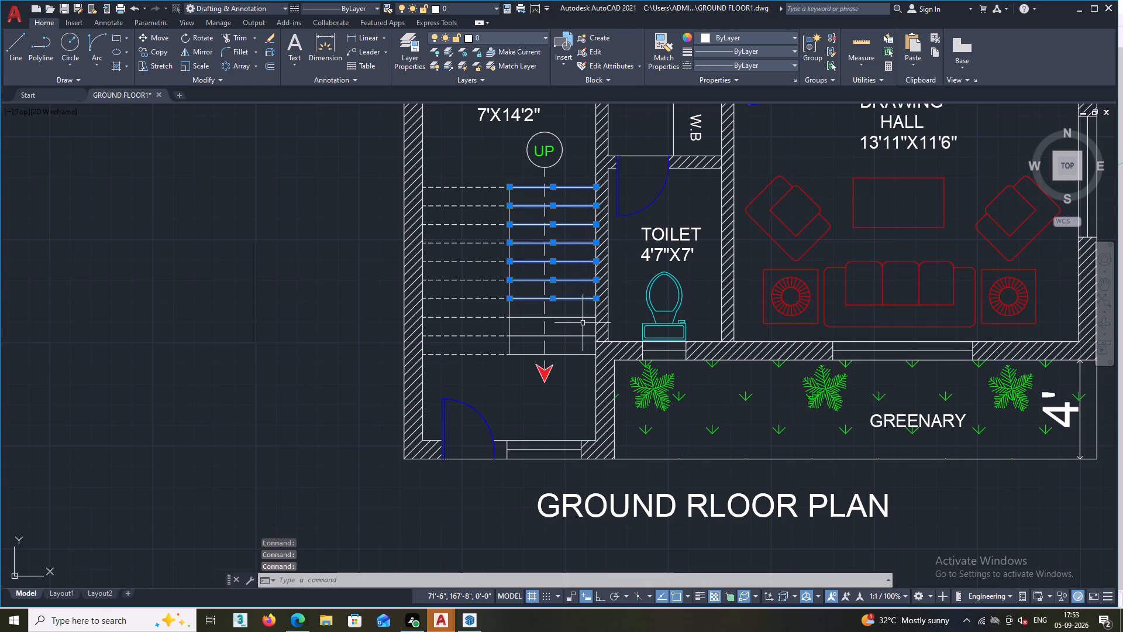
pyautogui.click(581, 317)
pyautogui.click(580, 335)
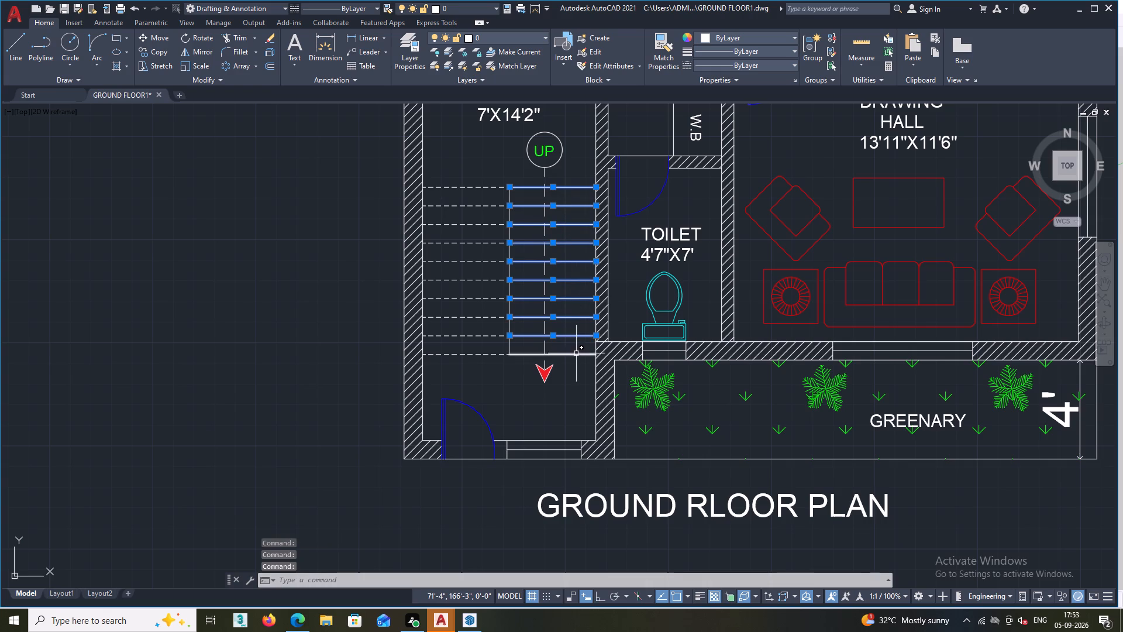
pyautogui.click(576, 355)
pyautogui.tripleClick(488, 150)
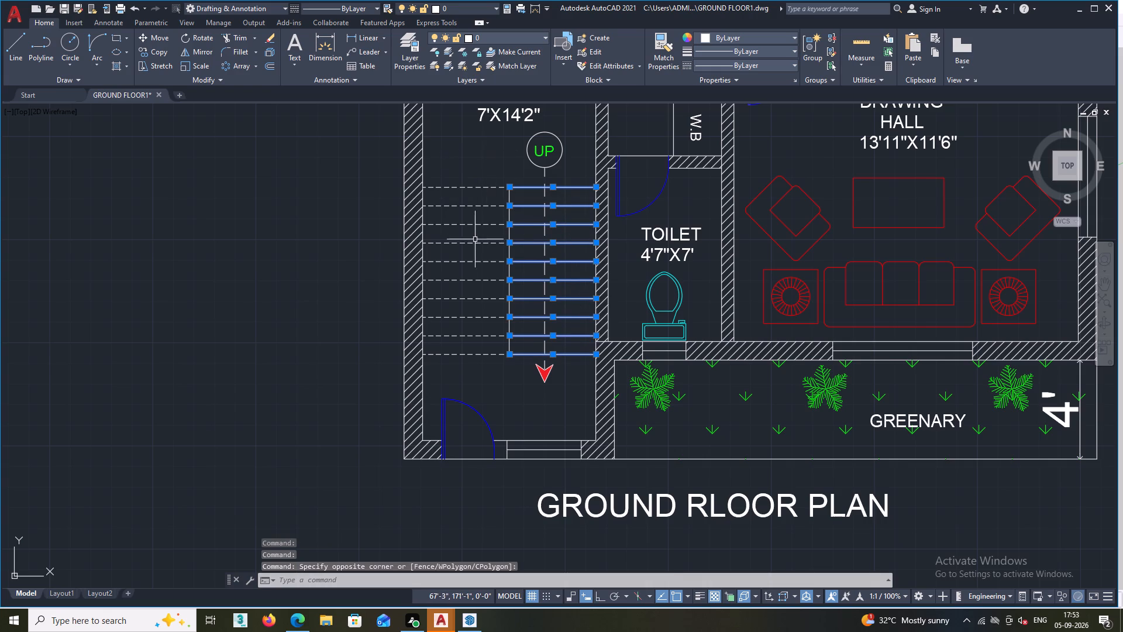
pyautogui.click(503, 156)
pyautogui.moveTo(485, 228); pyautogui.dragTo(467, 303)
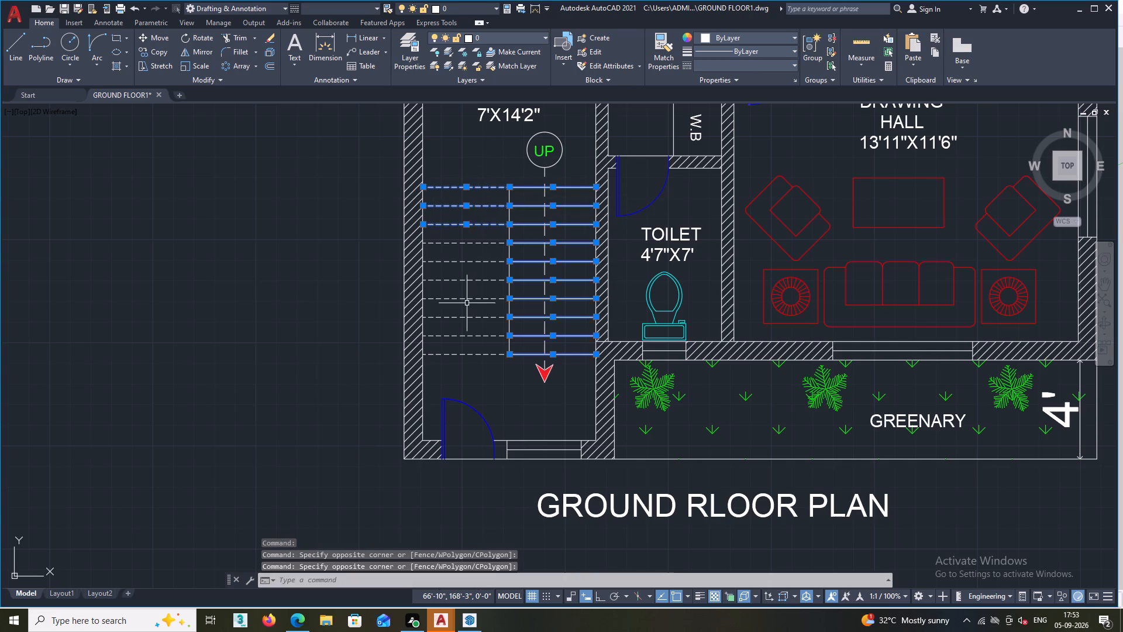
pyautogui.moveTo(467, 303); pyautogui.dragTo(467, 304)
pyautogui.click(468, 243)
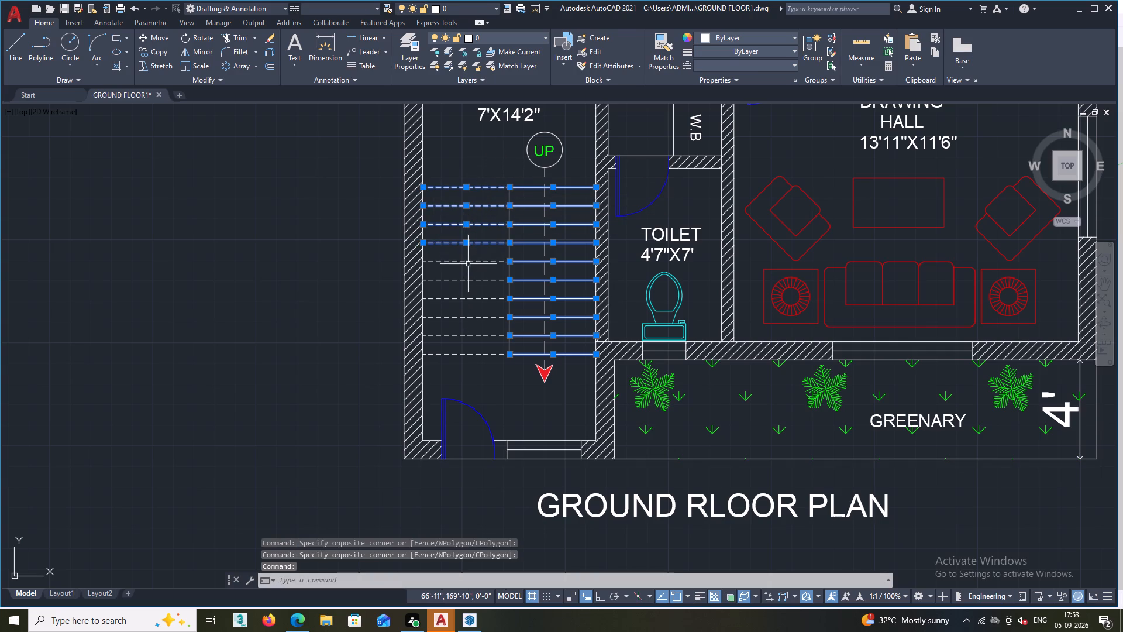
pyautogui.click(468, 262)
pyautogui.click(470, 279)
pyautogui.click(464, 297)
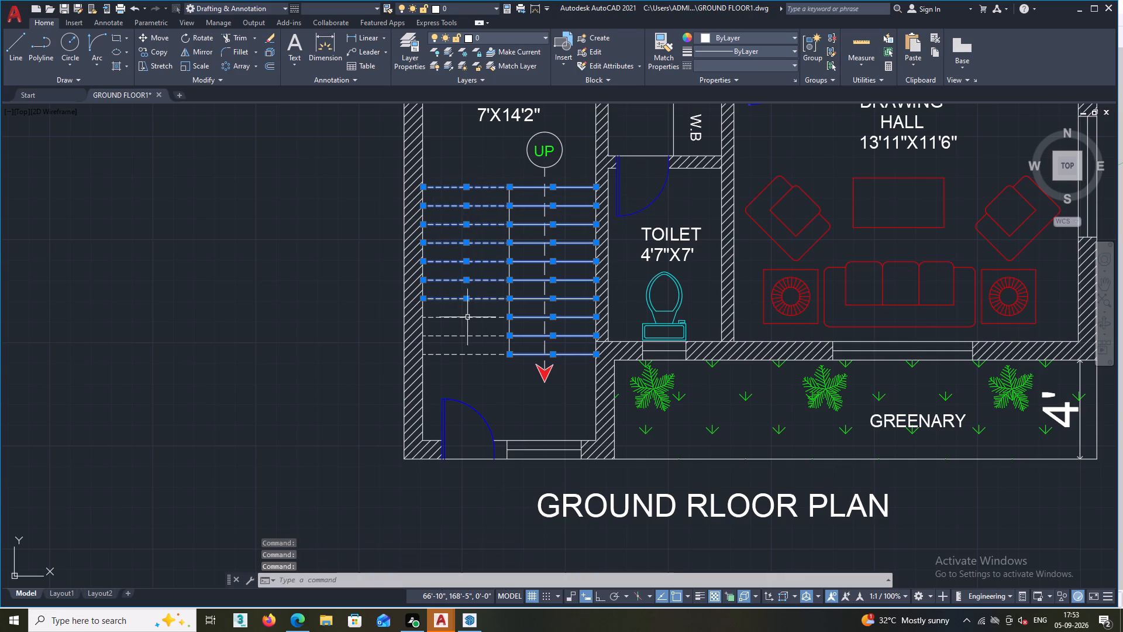
pyautogui.click(472, 318)
pyautogui.click(478, 336)
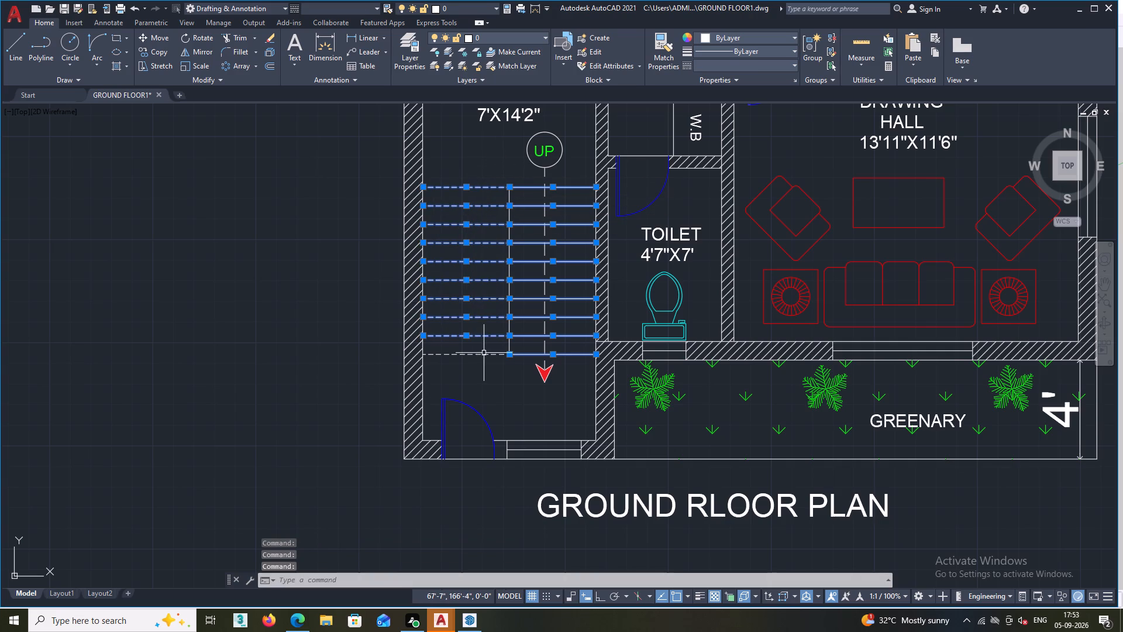
pyautogui.click(484, 355)
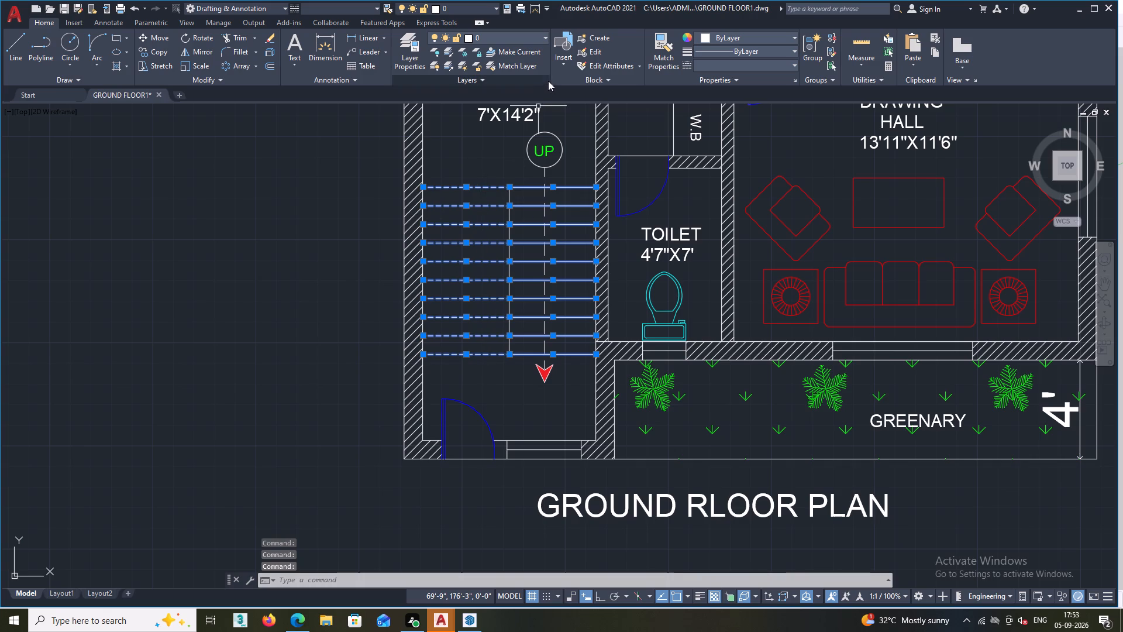
pyautogui.doubleClick(546, 37)
pyautogui.click(543, 37)
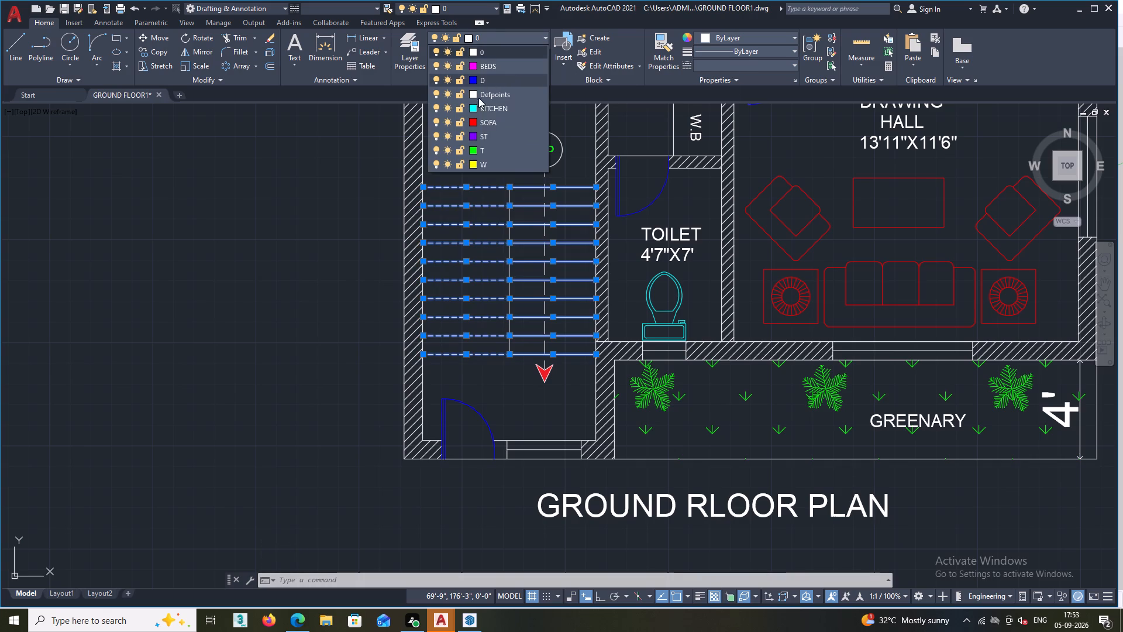
pyautogui.doubleClick(472, 135)
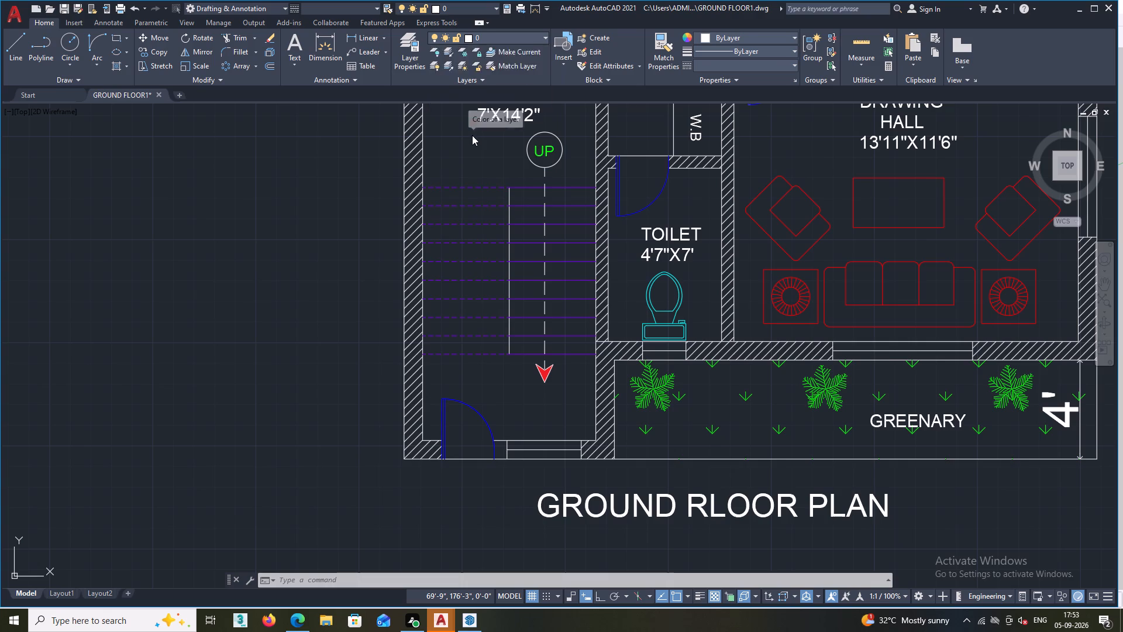
pyautogui.doubleClick(546, 400)
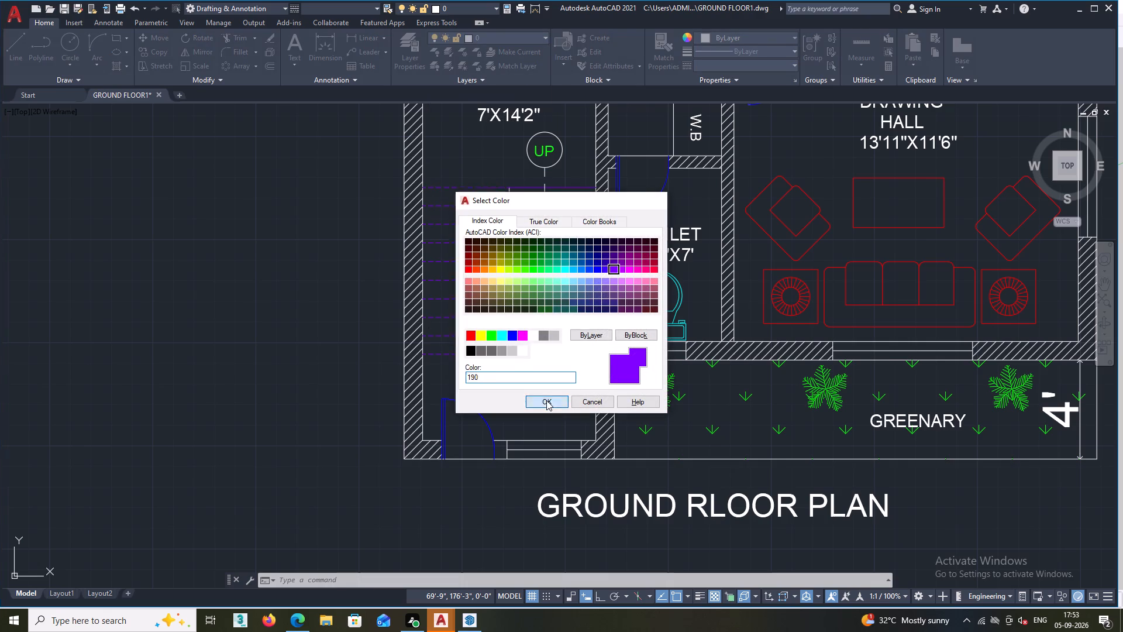
pyautogui.press('Escape')
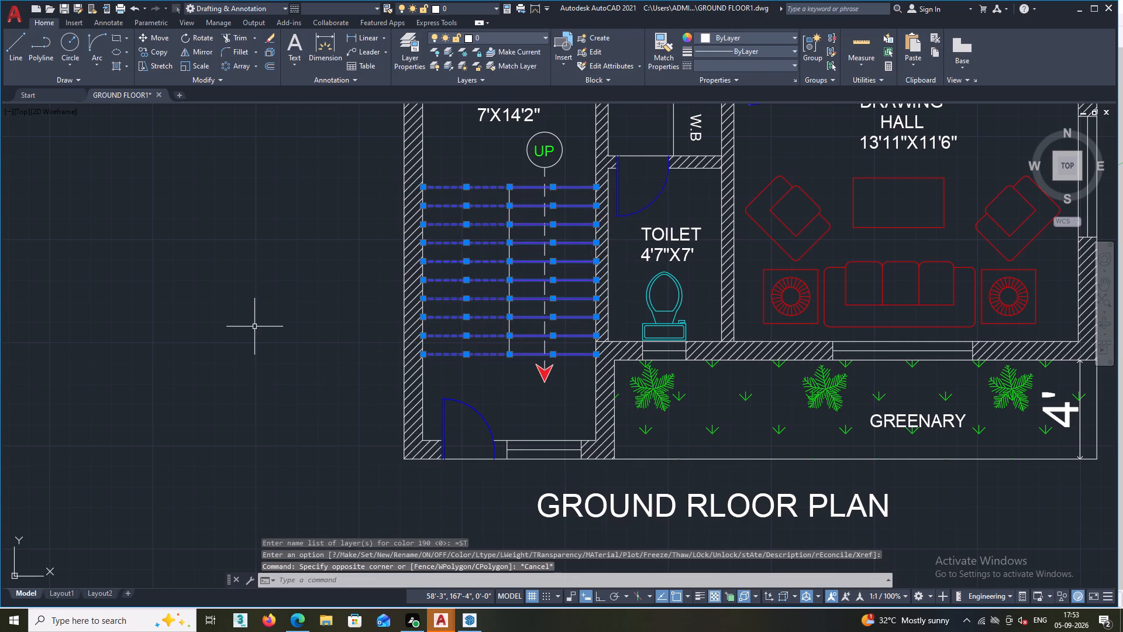
pyautogui.press('Escape')
# Recolour the vertical line dividing the two stair flights purple using layer ST with index colour 190.
pyautogui.scroll(-3, 254, 327)
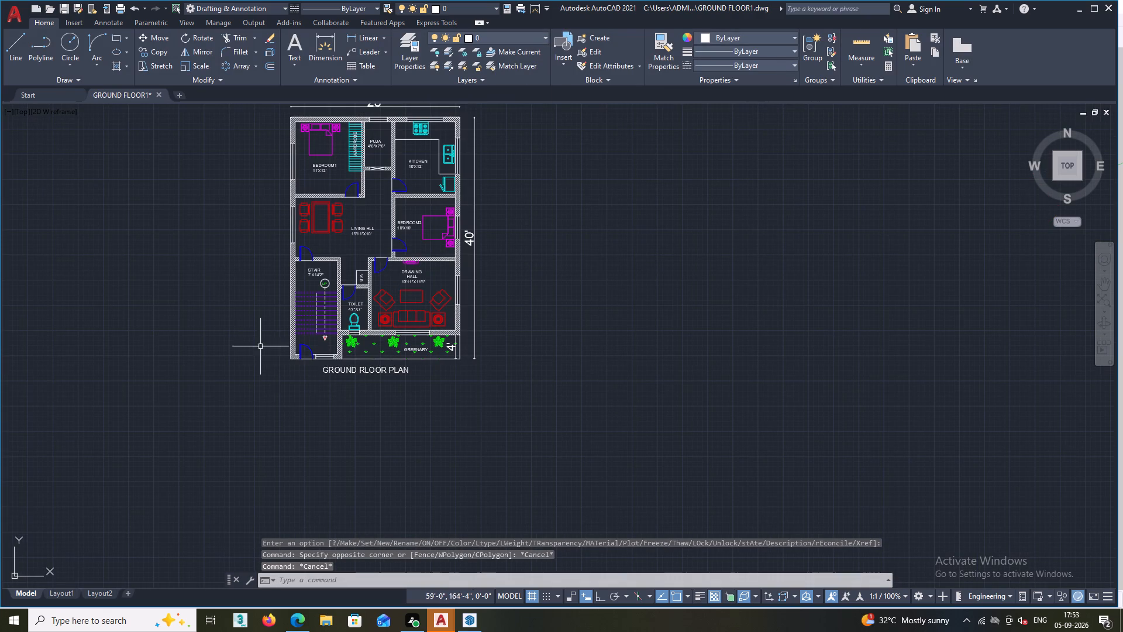
pyautogui.scroll(3, 333, 328)
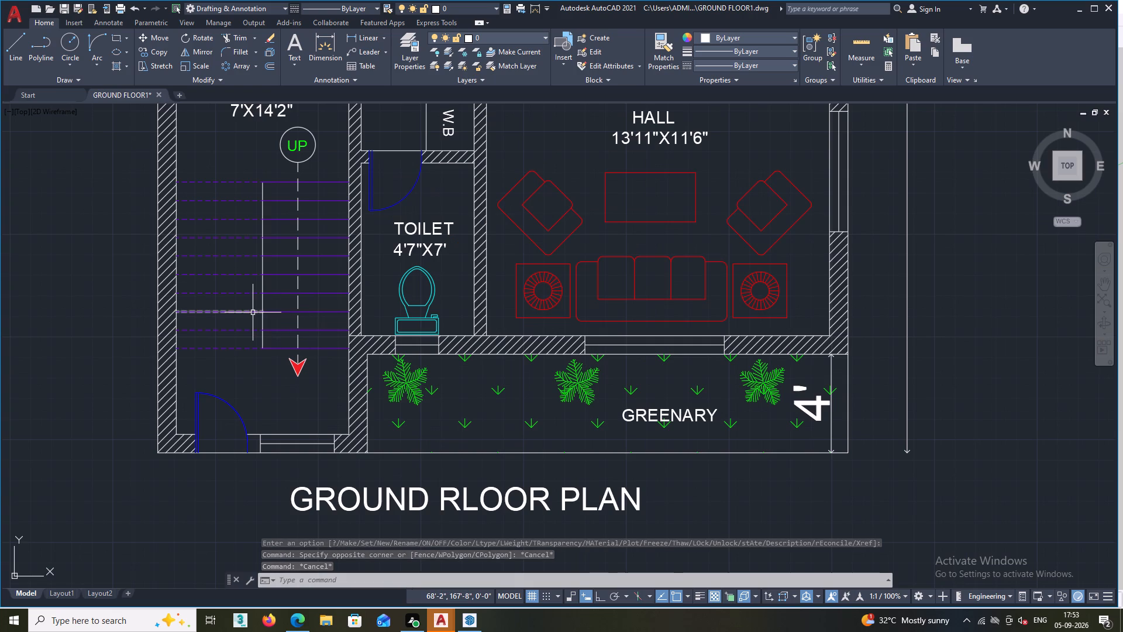
pyautogui.scroll(1, 253, 312)
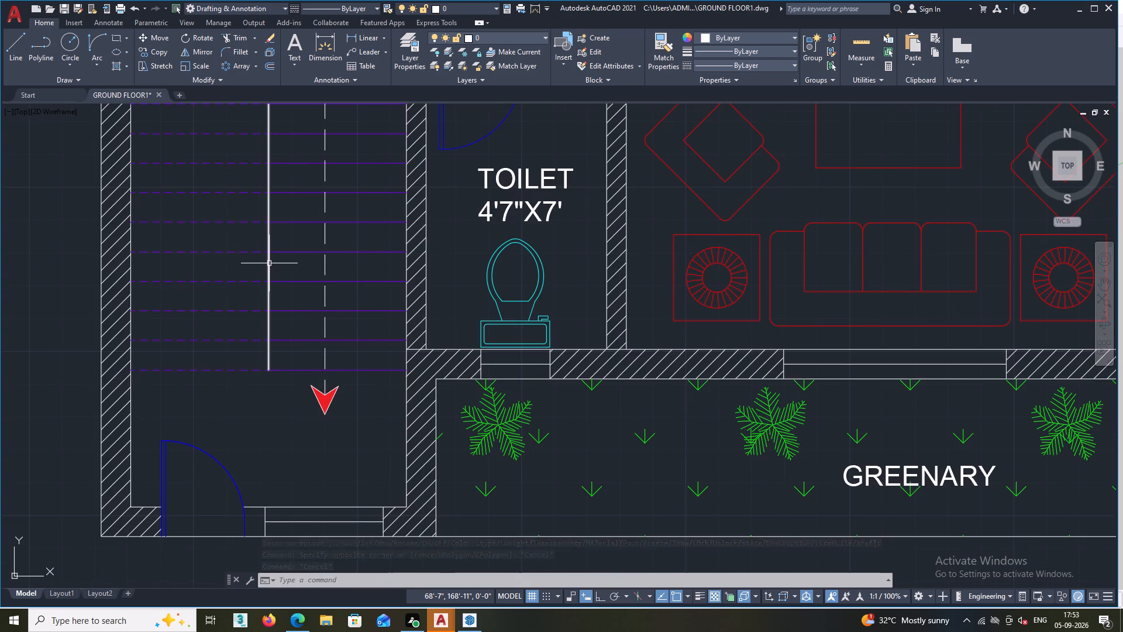
pyautogui.click(269, 263)
pyautogui.doubleClick(546, 35)
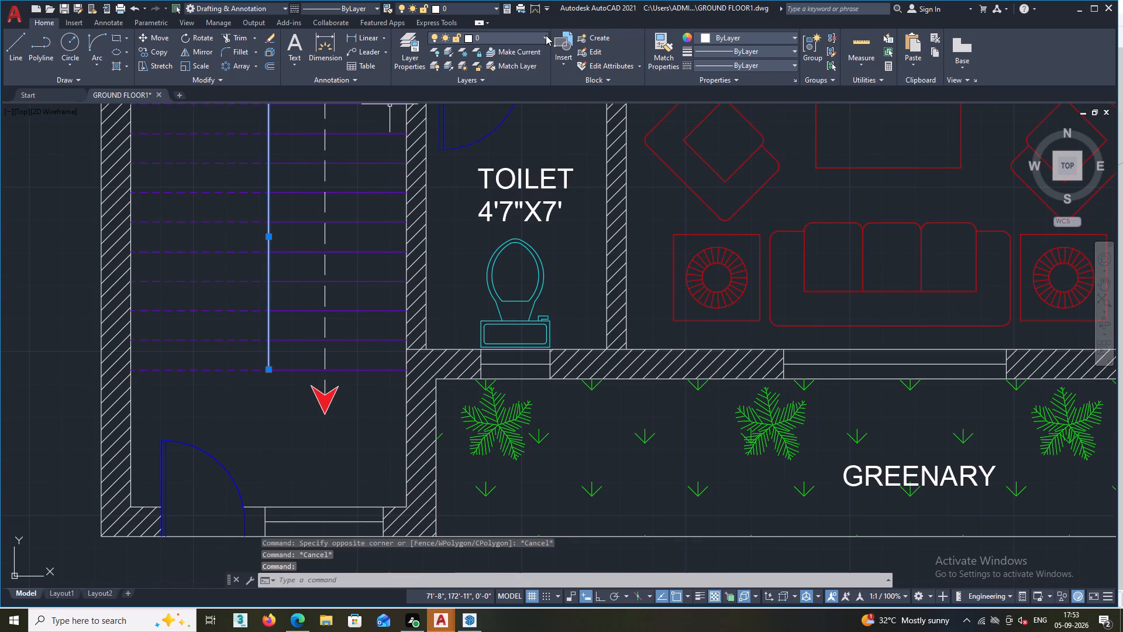
pyautogui.tripleClick(546, 35)
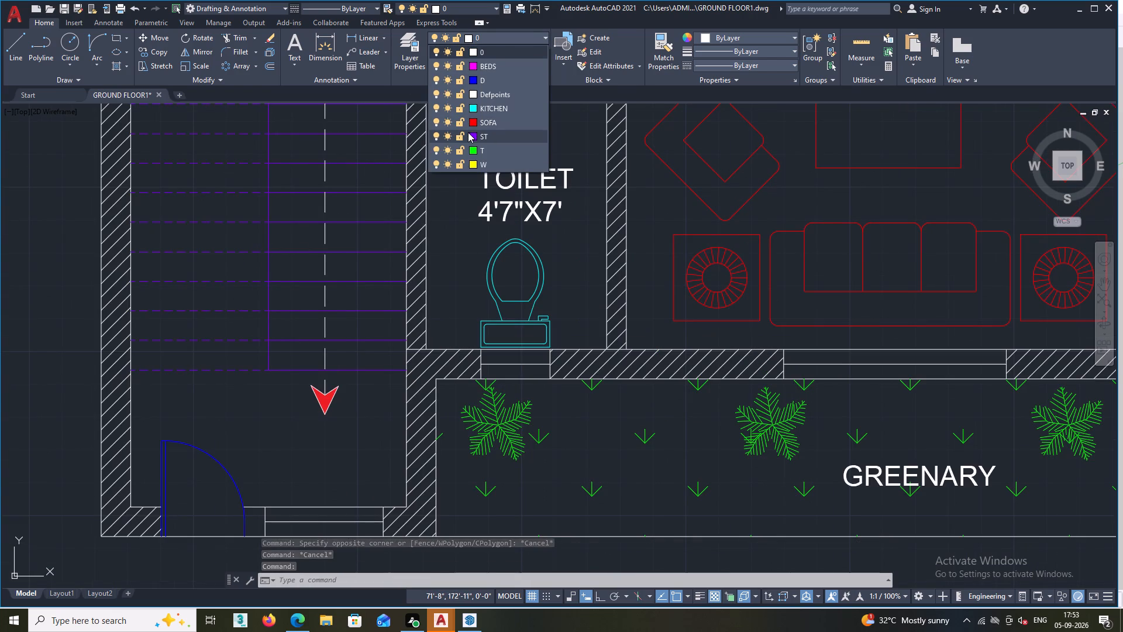
pyautogui.doubleClick(471, 133)
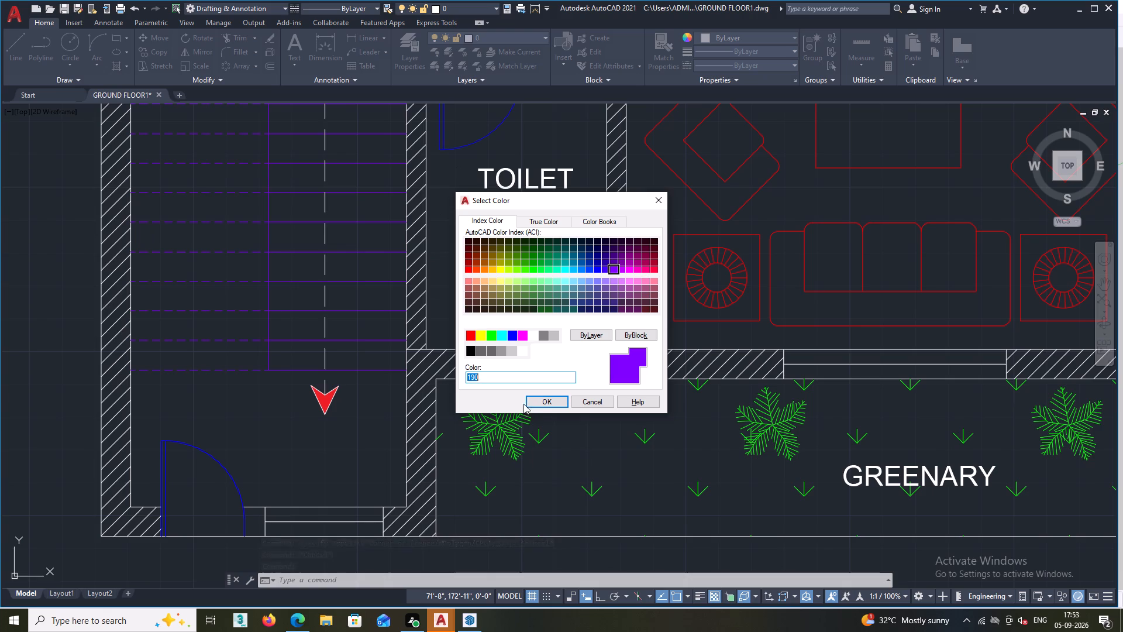
pyautogui.click(549, 400)
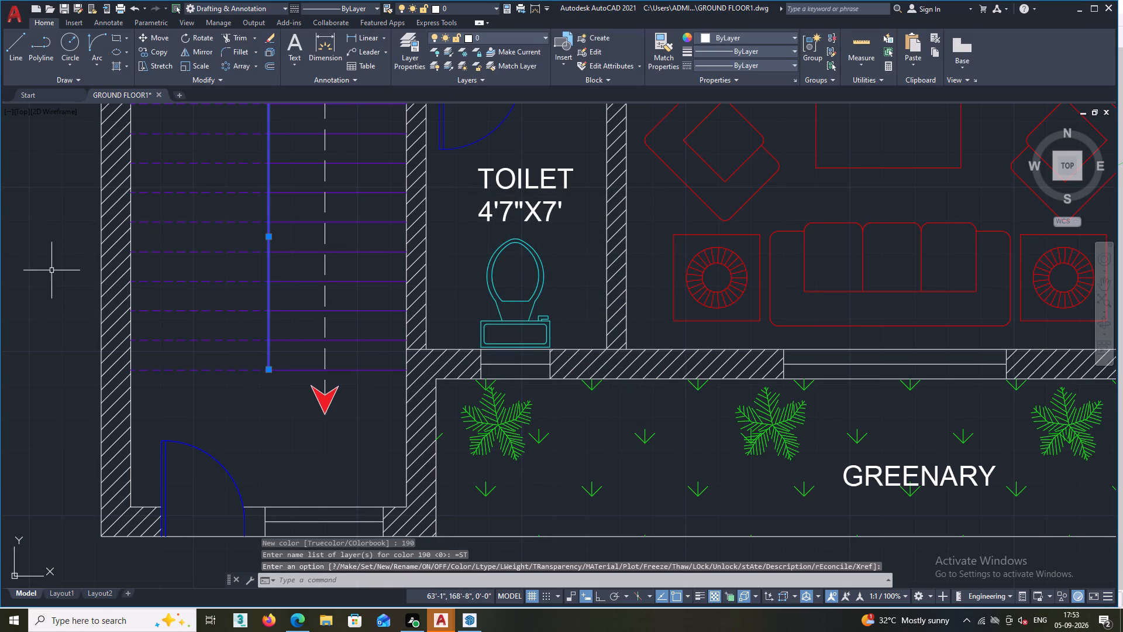
pyautogui.click(46, 243)
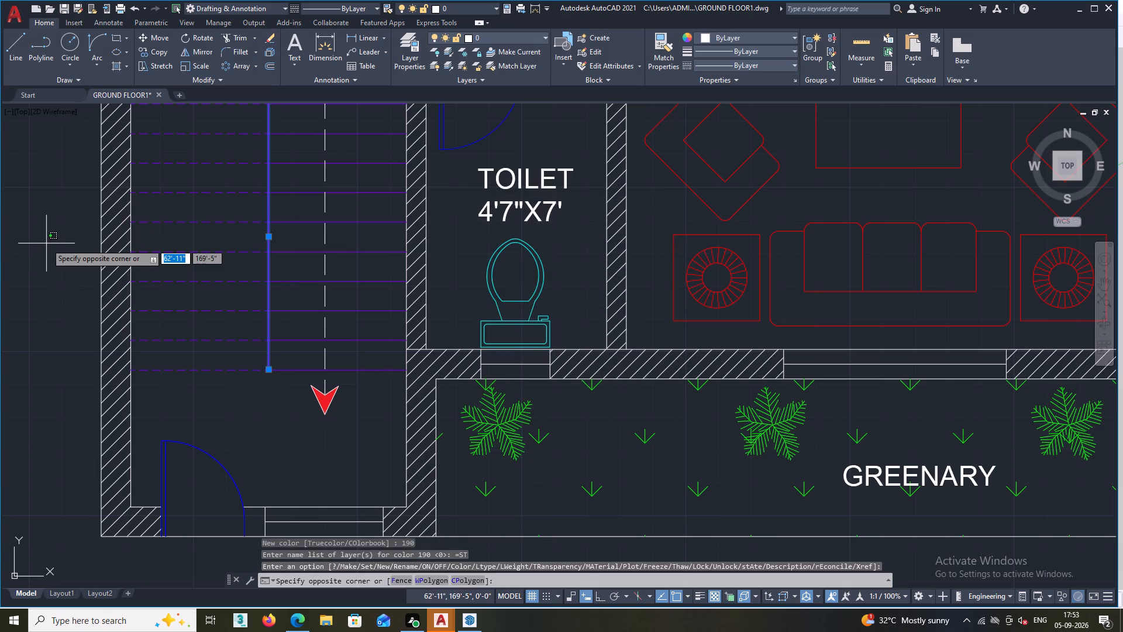
pyautogui.press('Escape')
pyautogui.press('Escape')
# Recolour the dashed direction line between the UP circle and the stair's arrowhead yellow using layer W.
pyautogui.scroll(-3, 43, 243)
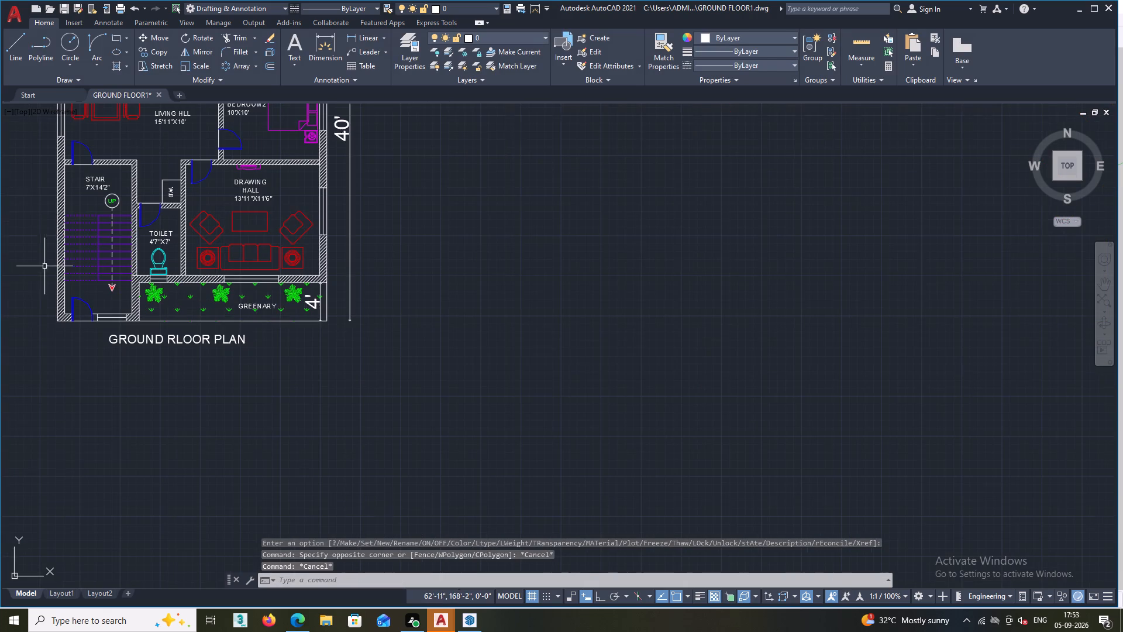
pyautogui.moveTo(142, 401); pyautogui.dragTo(453, 477, button='middle')
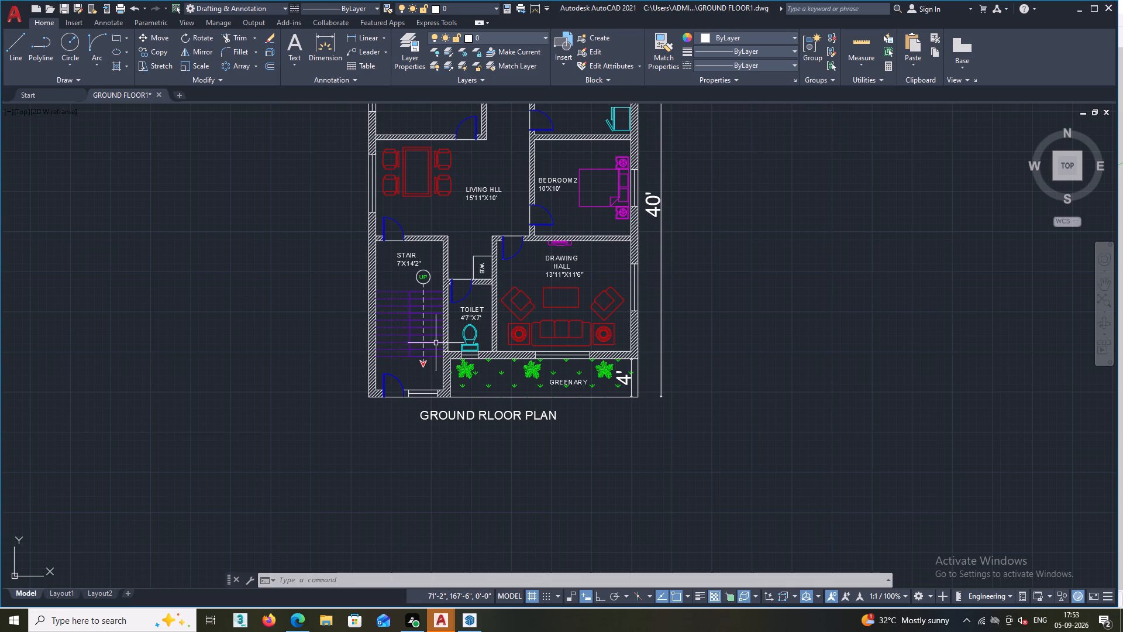
pyautogui.scroll(2, 415, 338)
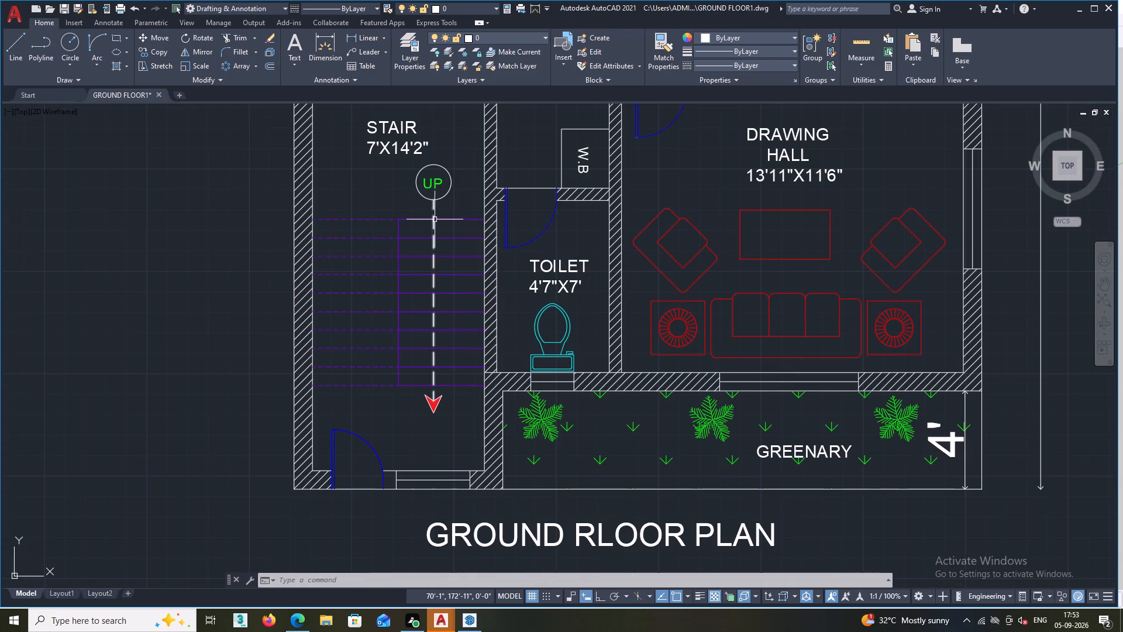
pyautogui.click(435, 221)
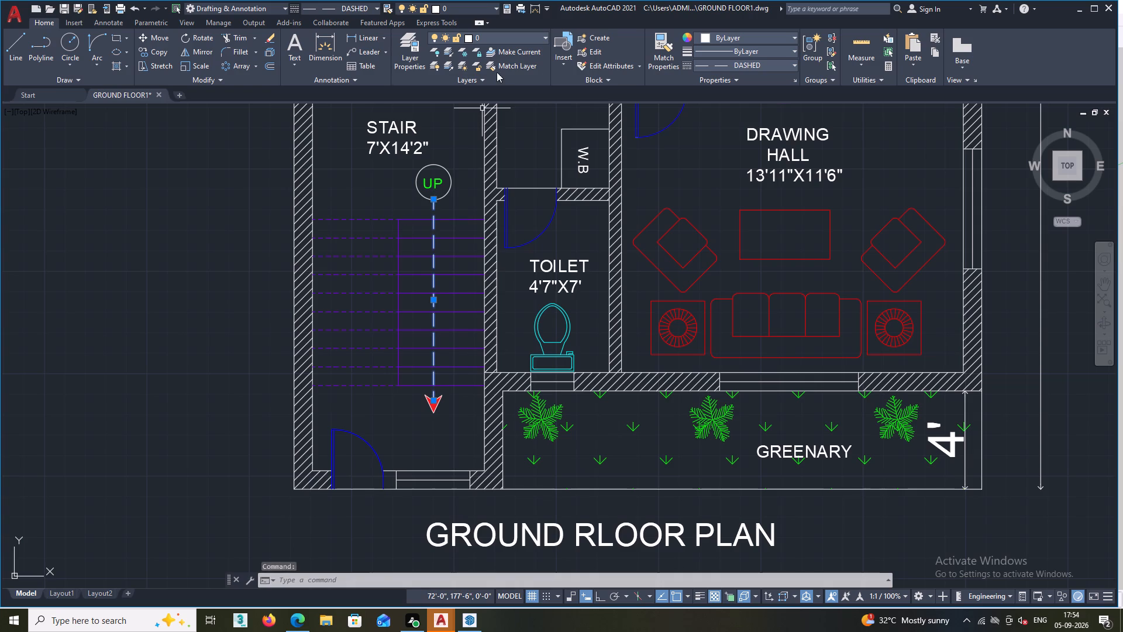
pyautogui.doubleClick(547, 36)
pyautogui.doubleClick(547, 36)
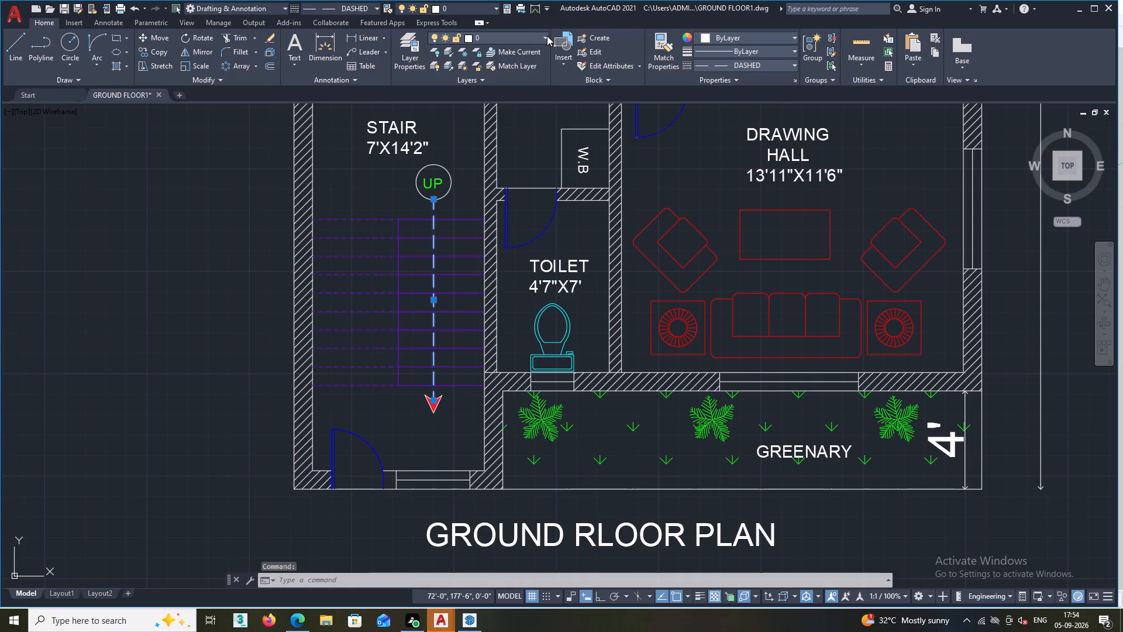
pyautogui.doubleClick(545, 35)
pyautogui.doubleClick(545, 35)
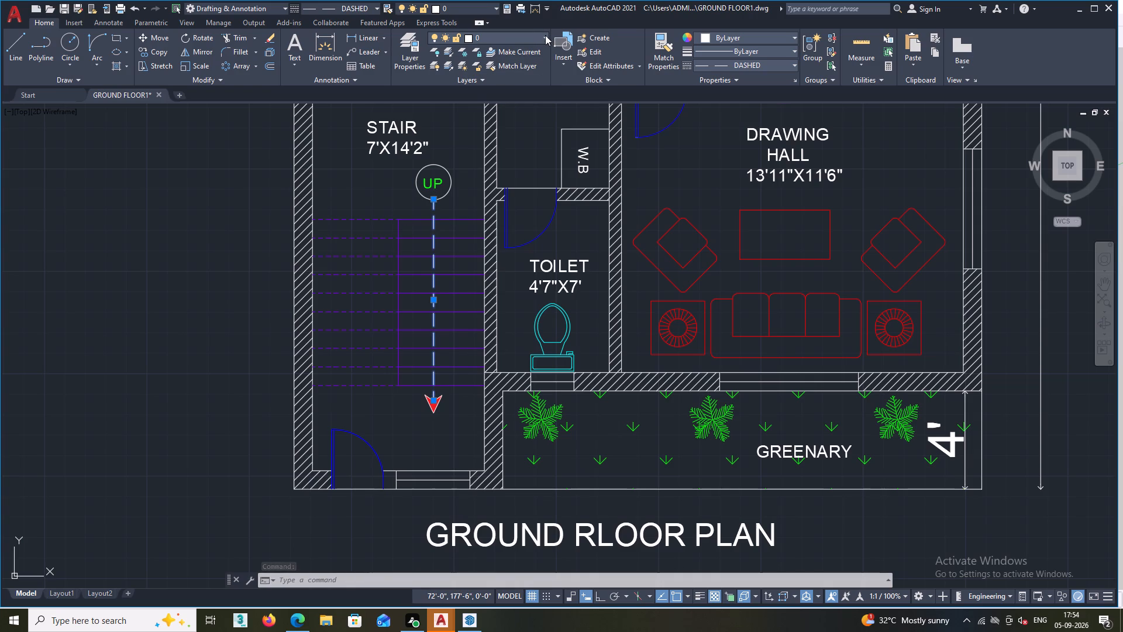
pyautogui.doubleClick(545, 35)
pyautogui.tripleClick(545, 35)
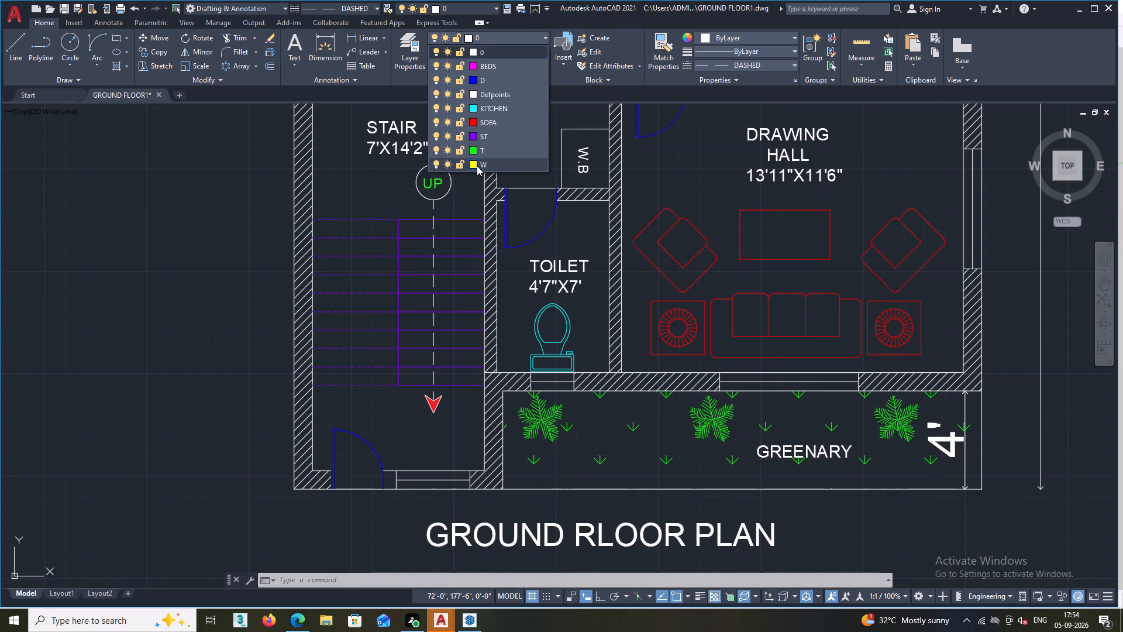
pyautogui.click(474, 162)
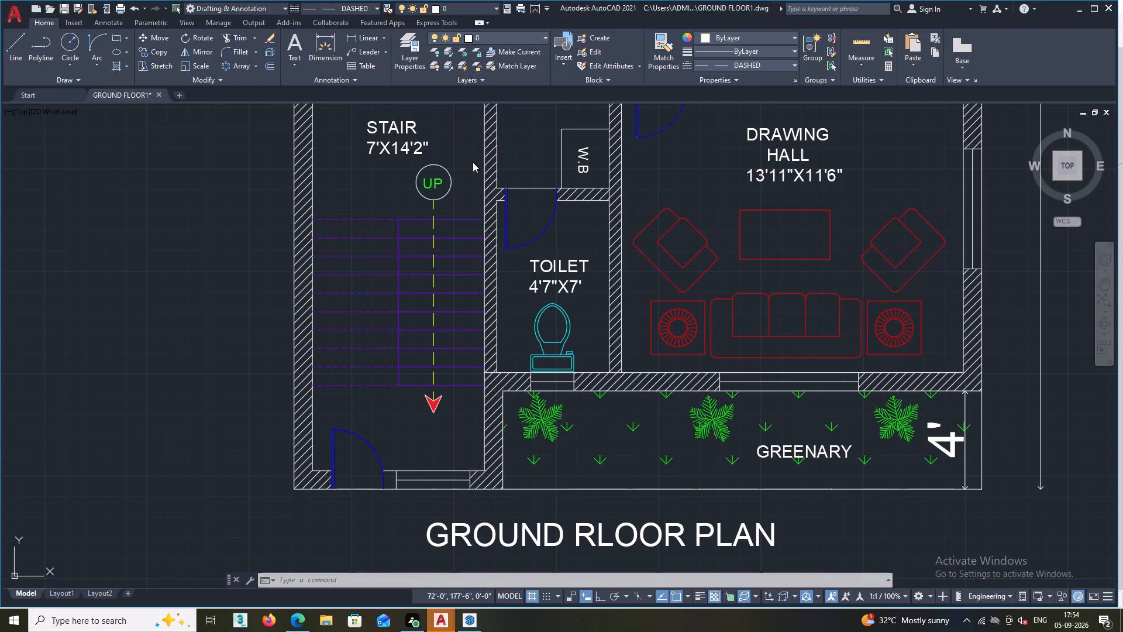
pyautogui.doubleClick(539, 397)
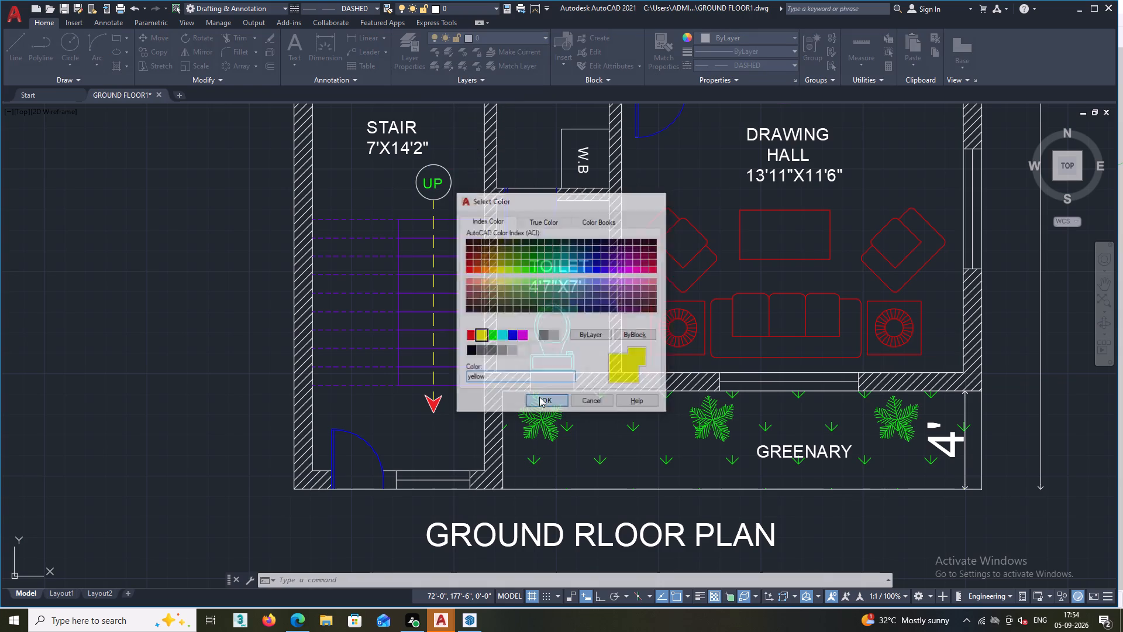
pyautogui.press('Escape')
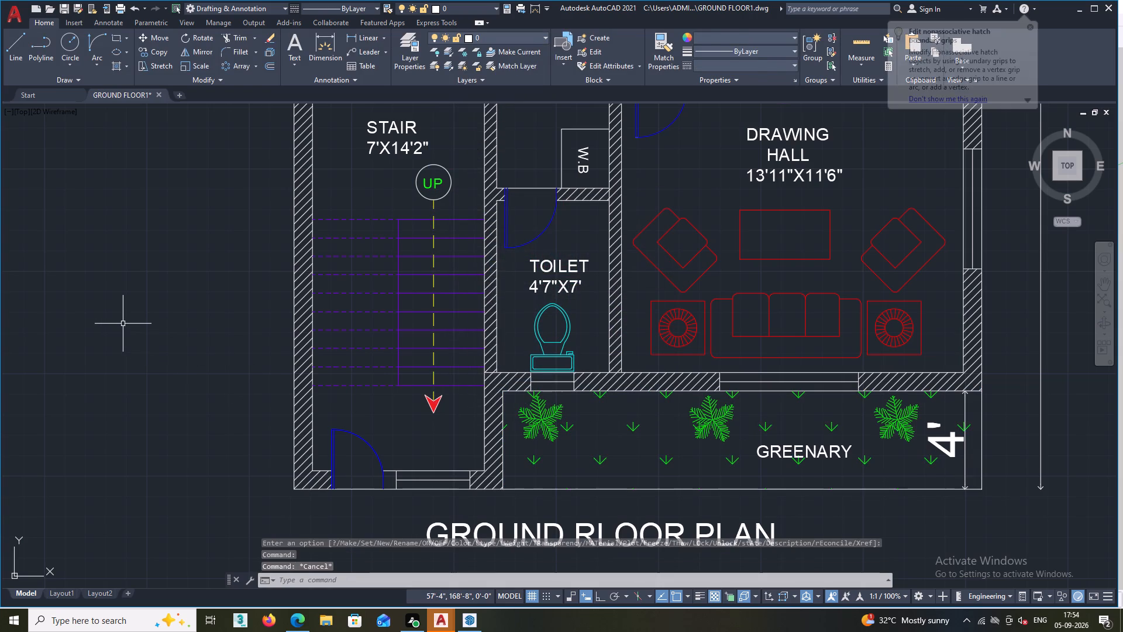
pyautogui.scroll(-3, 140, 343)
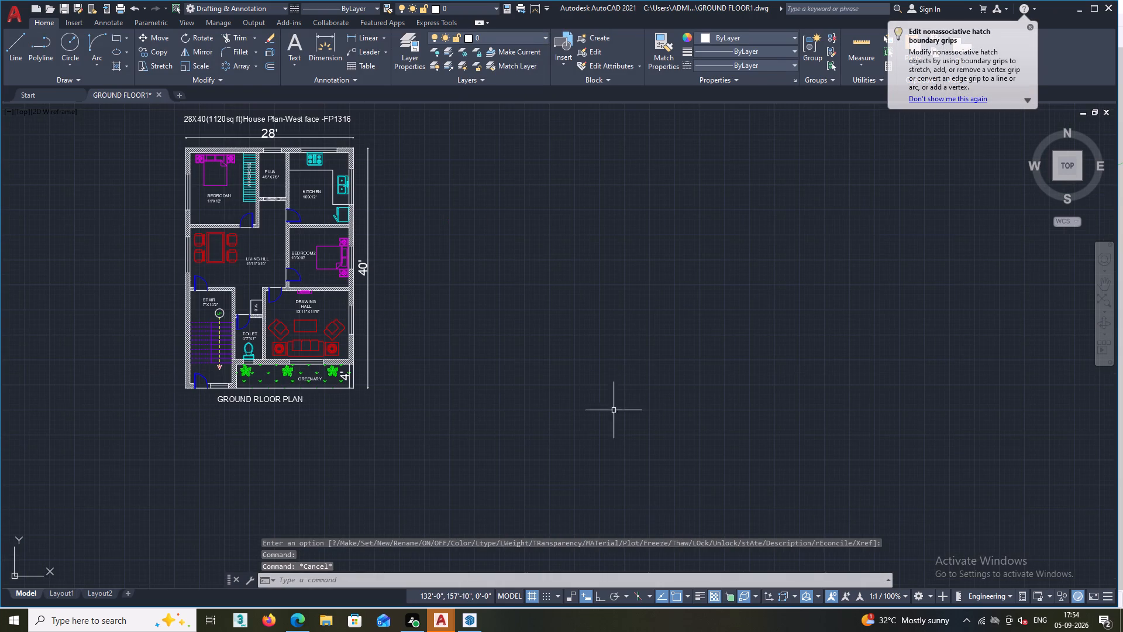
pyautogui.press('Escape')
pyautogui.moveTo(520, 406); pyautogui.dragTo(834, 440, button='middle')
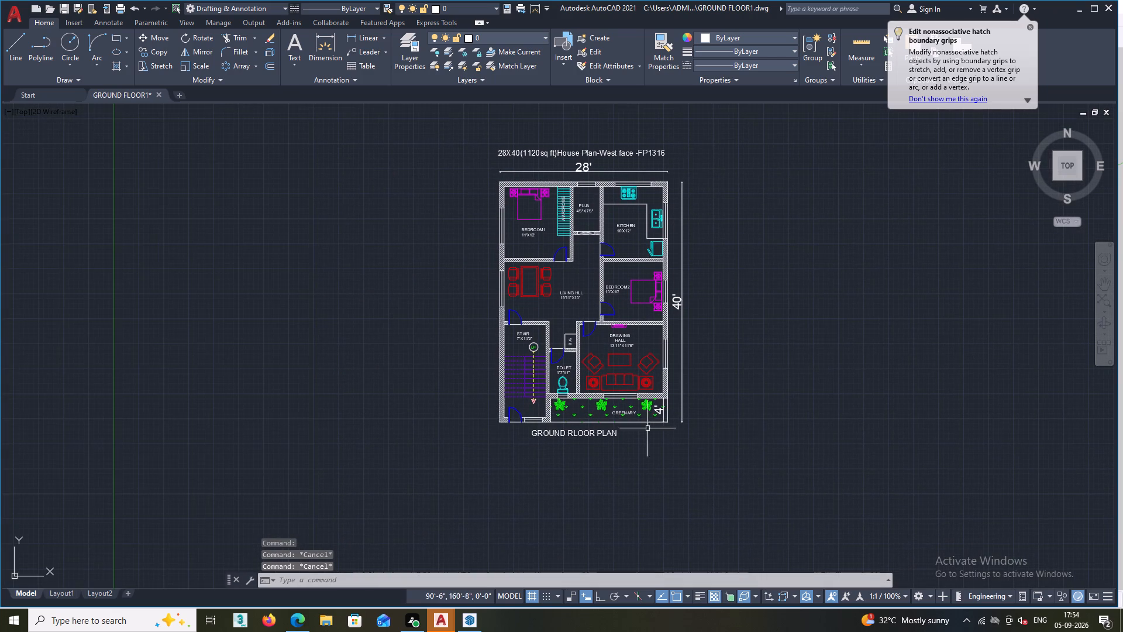
# Examine the recoloured ground floor plan, from the greenary strip and its dimension to the overall room layout.
pyautogui.scroll(1, 611, 368)
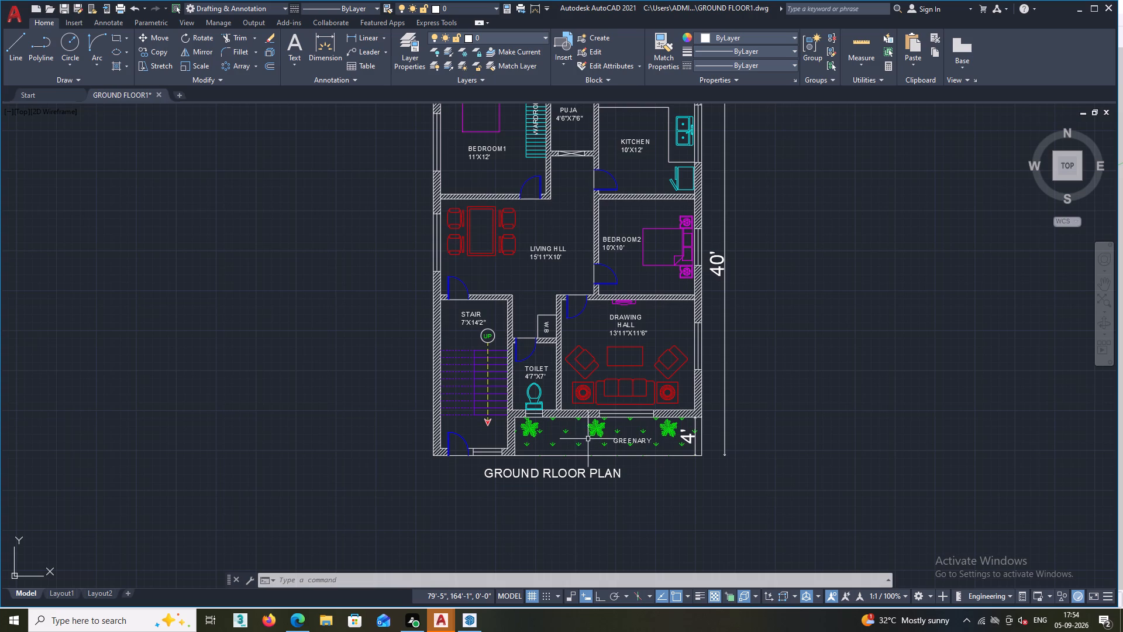
pyautogui.scroll(2, 671, 469)
pyautogui.scroll(2, 811, 442)
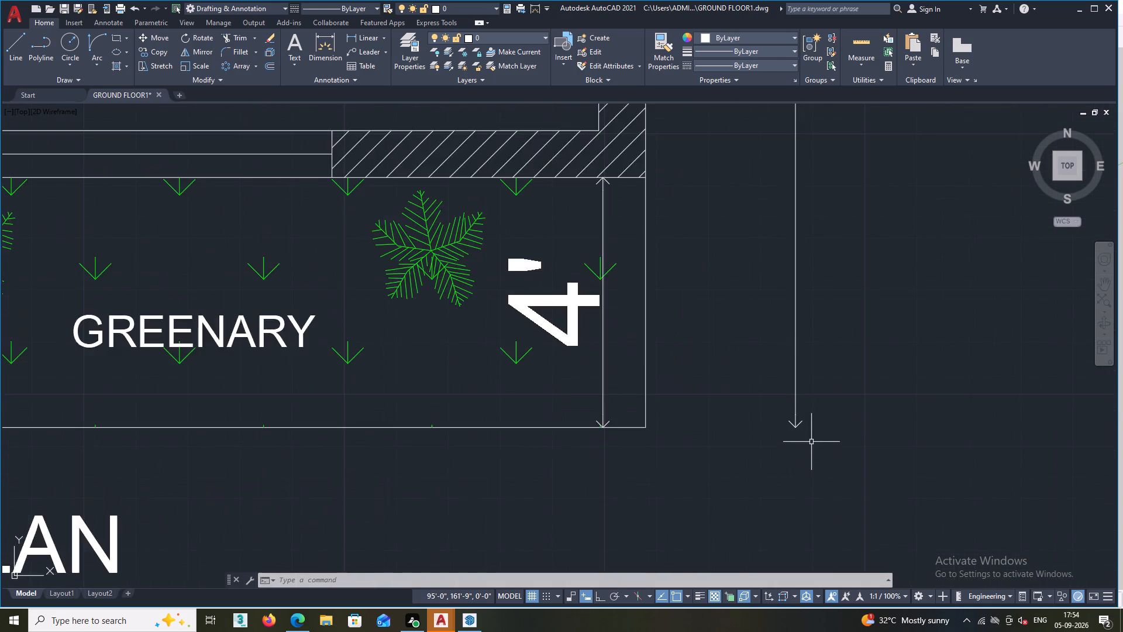
pyautogui.scroll(-5, 811, 442)
pyautogui.scroll(1, 862, 301)
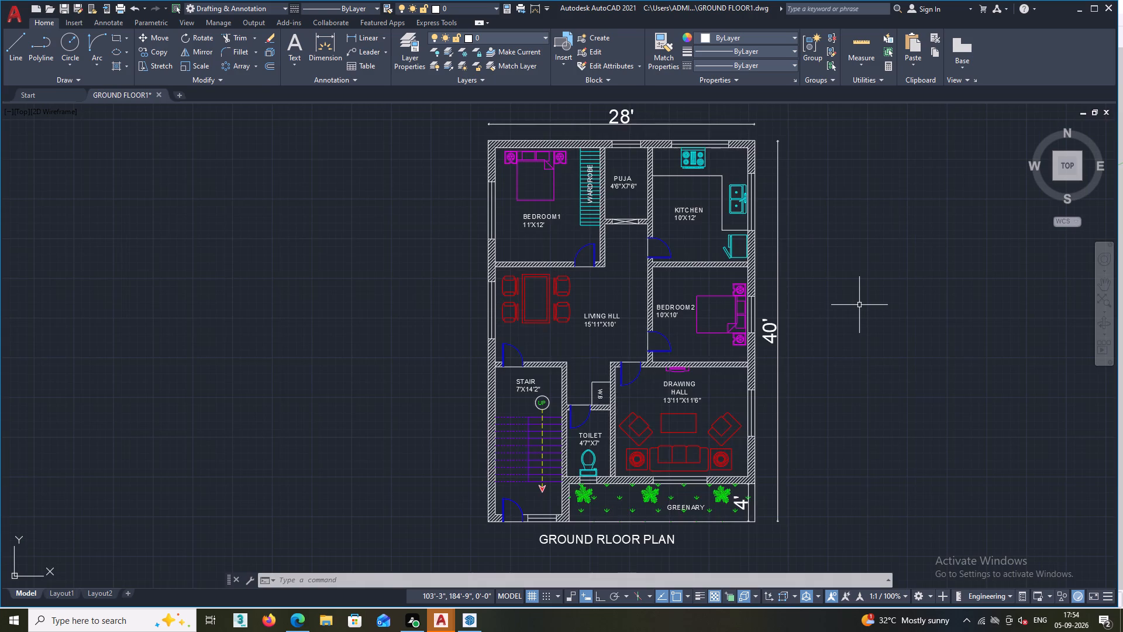
pyautogui.scroll(-1, 859, 305)
pyautogui.moveTo(859, 308); pyautogui.dragTo(670, 318, button='middle')
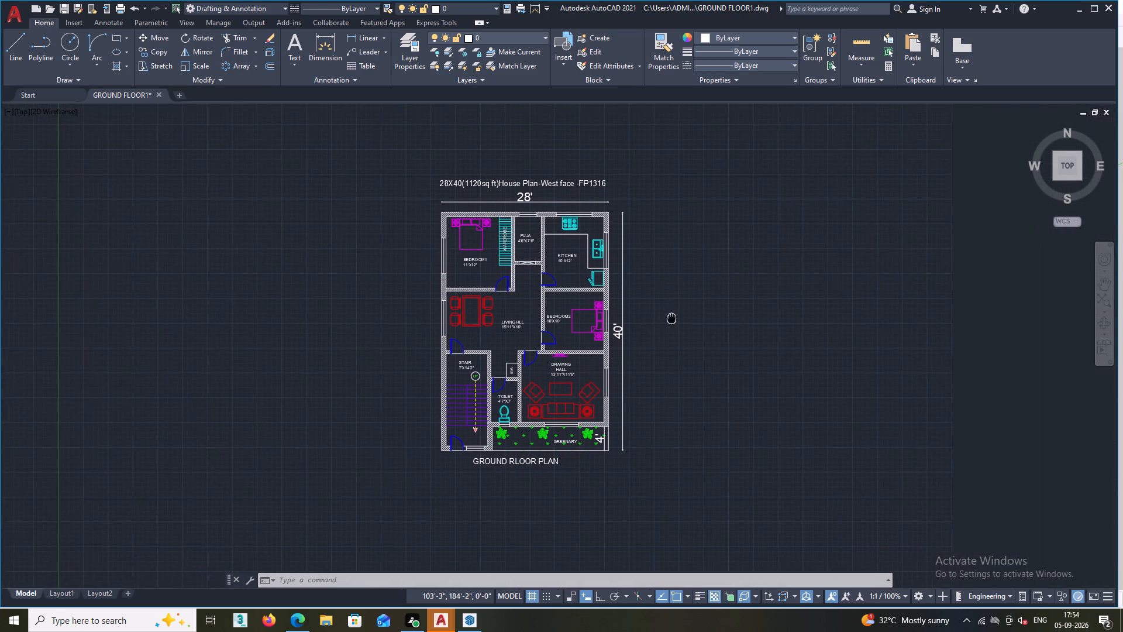
pyautogui.scroll(1, 663, 335)
pyautogui.scroll(-1, 663, 335)
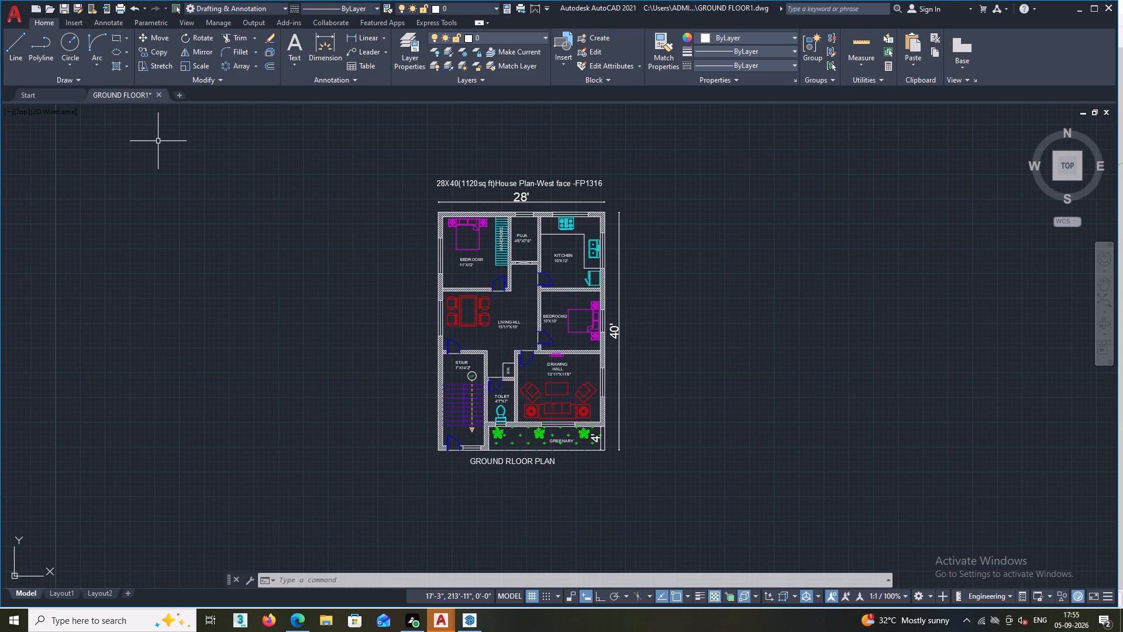
# Save the GROUND FLOOR1 drawing.
pyautogui.hotkey('ctrl', 's')
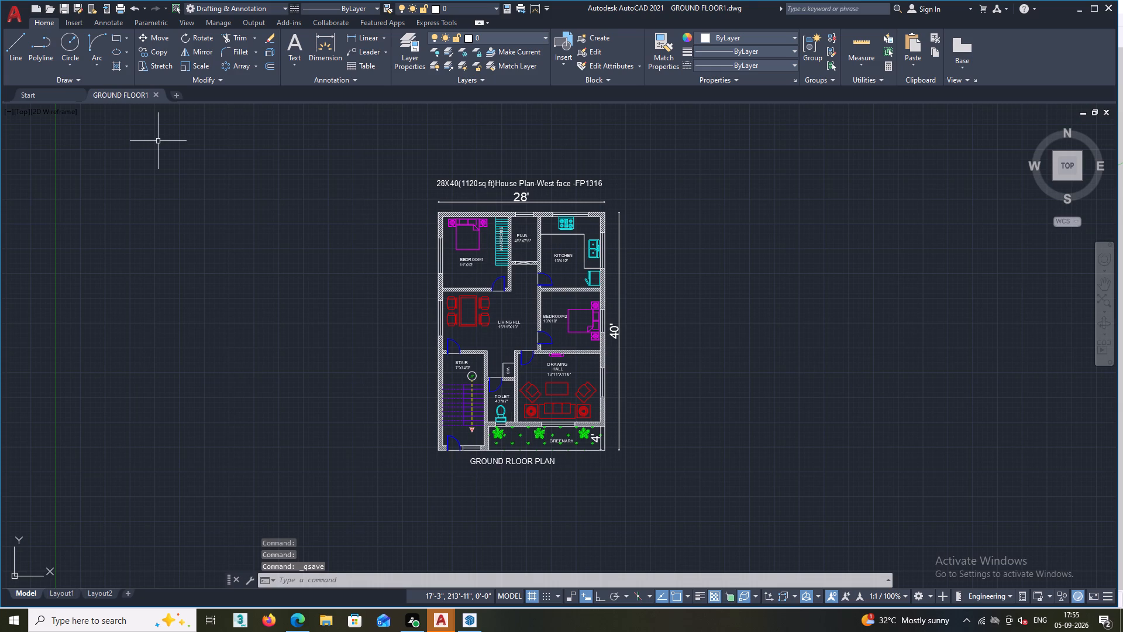
pyautogui.hotkey('ctrl', 's')
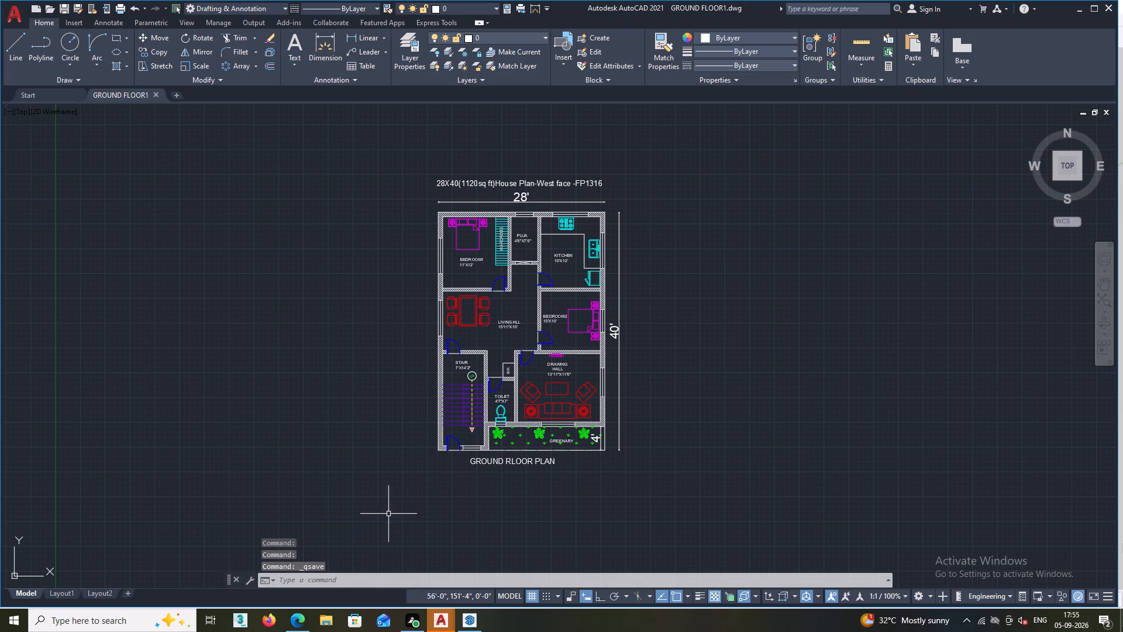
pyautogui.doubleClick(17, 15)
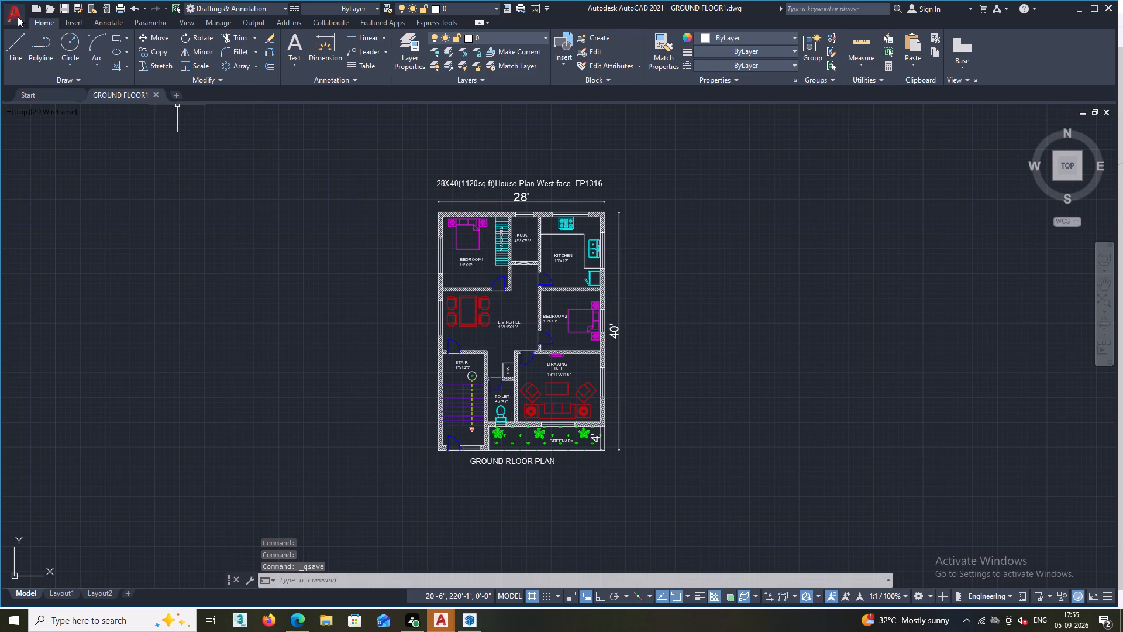
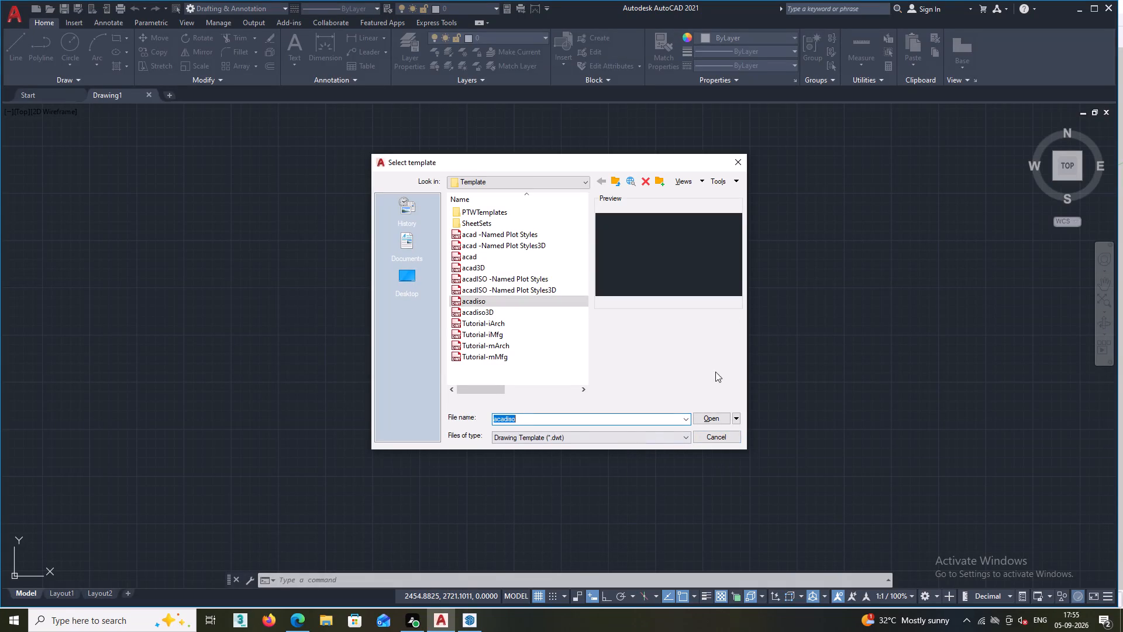
# Dismiss the template selection without opening a template, leaving the blank Drawing1 with no active selection.
pyautogui.doubleClick(734, 159)
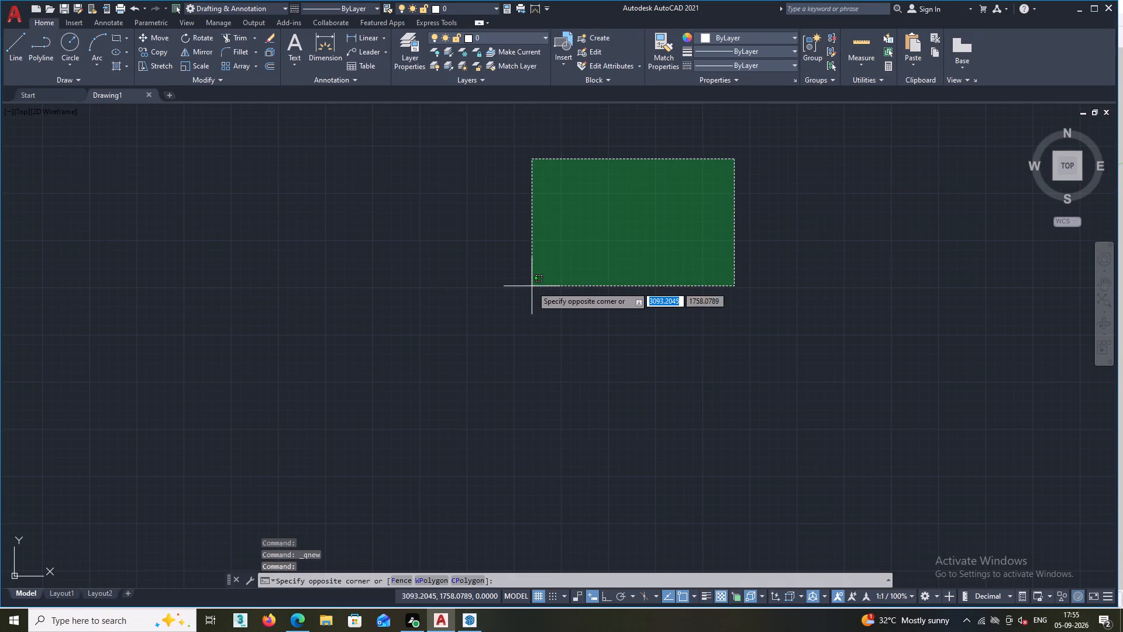
pyautogui.press('Escape')
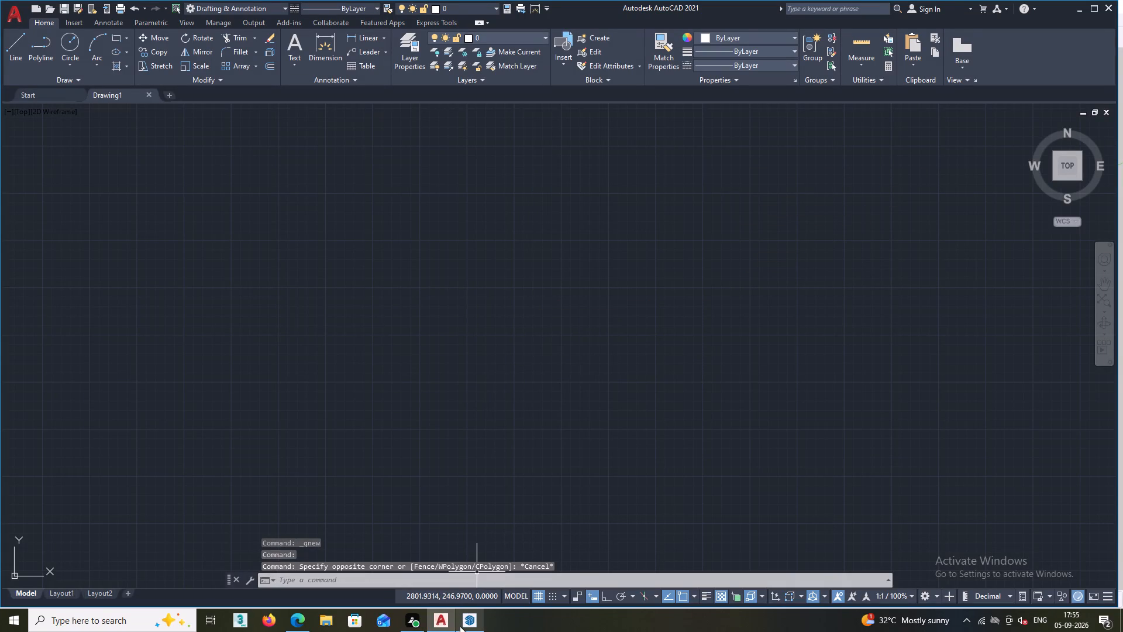
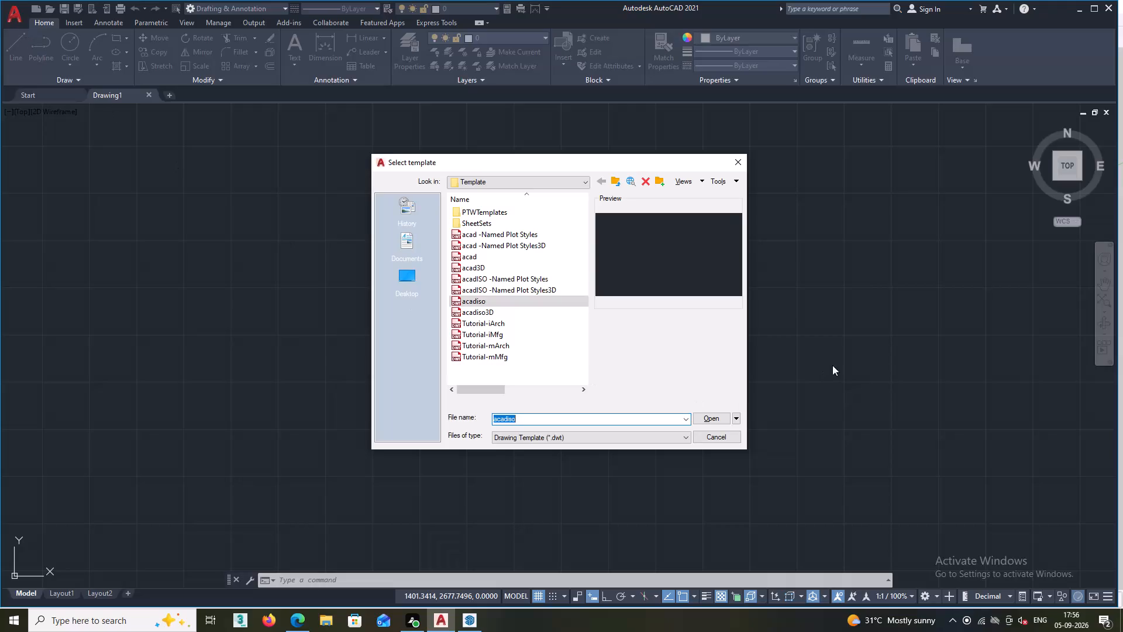
# Dismiss the template selection without opening a template, returning to the blank Drawing1.
pyautogui.click(737, 156)
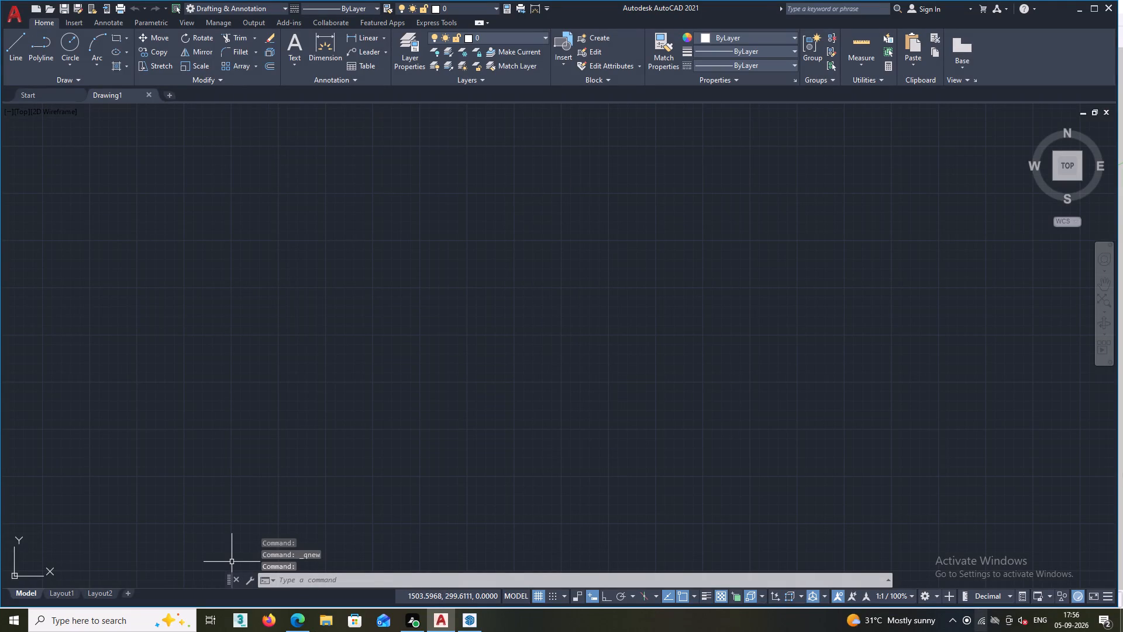
# Bring up the file commands and the list of recent documents.
pyautogui.tripleClick(12, 19)
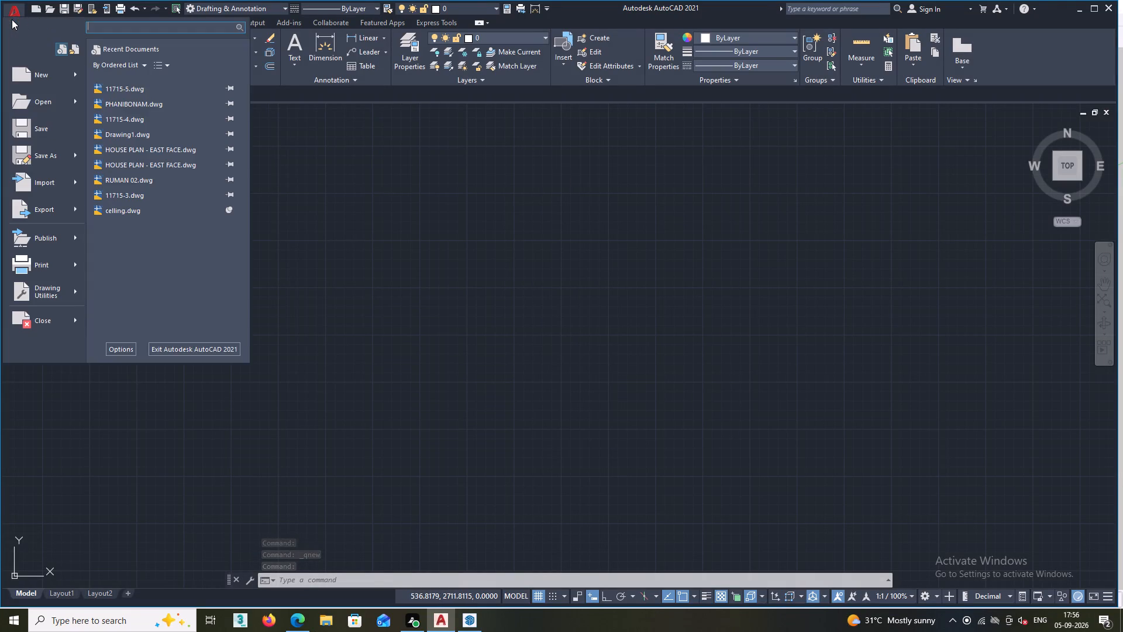
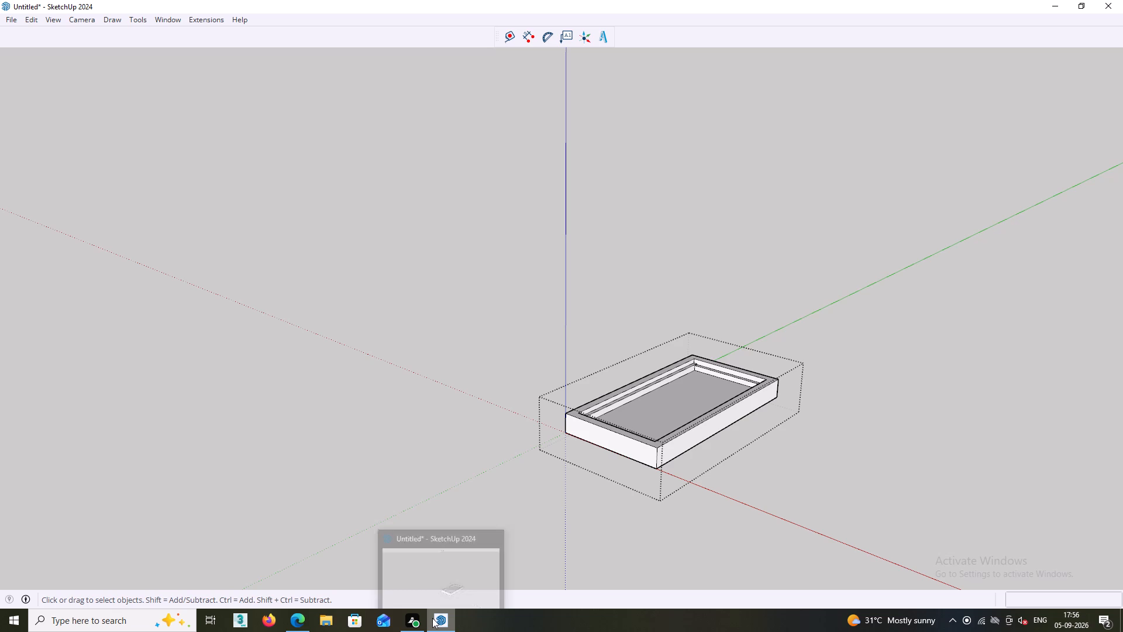
# Launch AutoCAD 2021 and clear the search window from its start page.
pyautogui.doubleClick(109, 623)
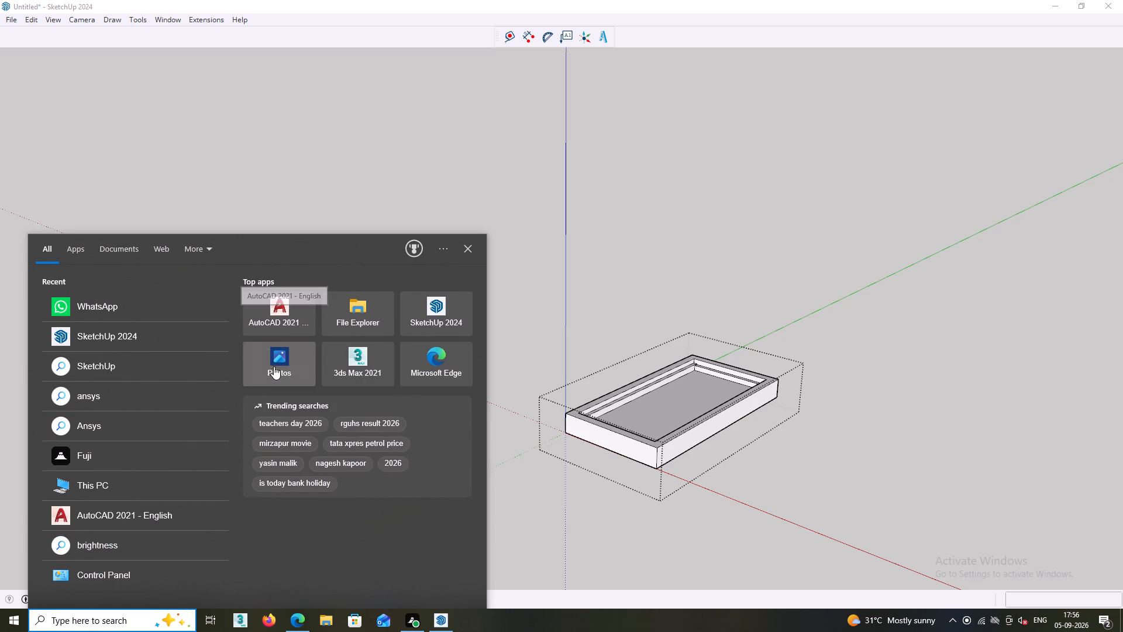
pyautogui.doubleClick(275, 320)
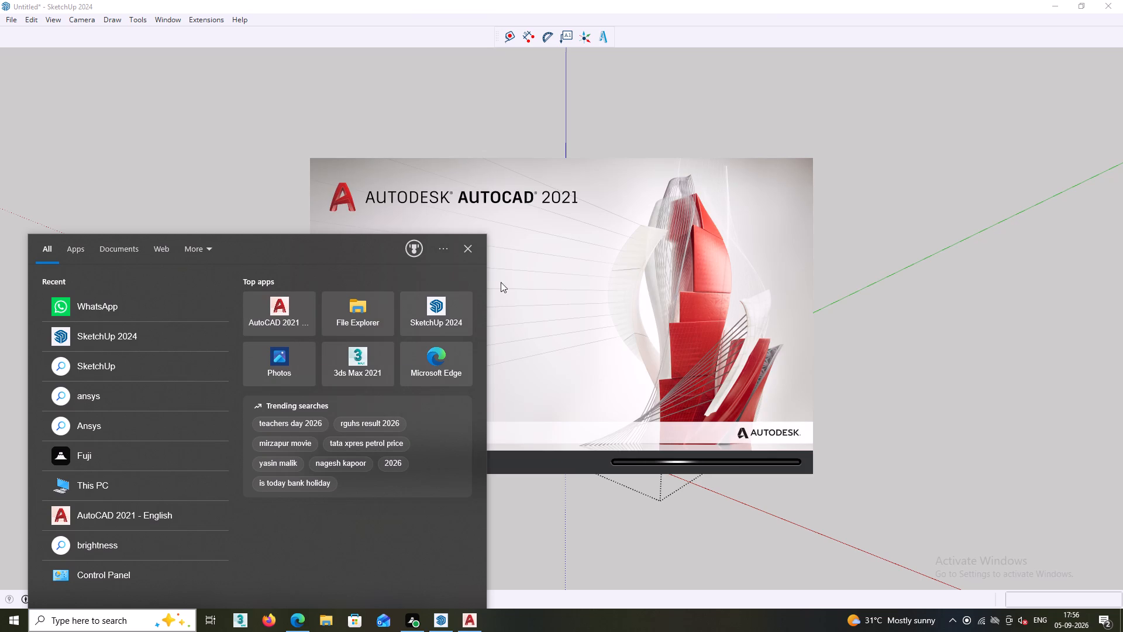
pyautogui.click(466, 249)
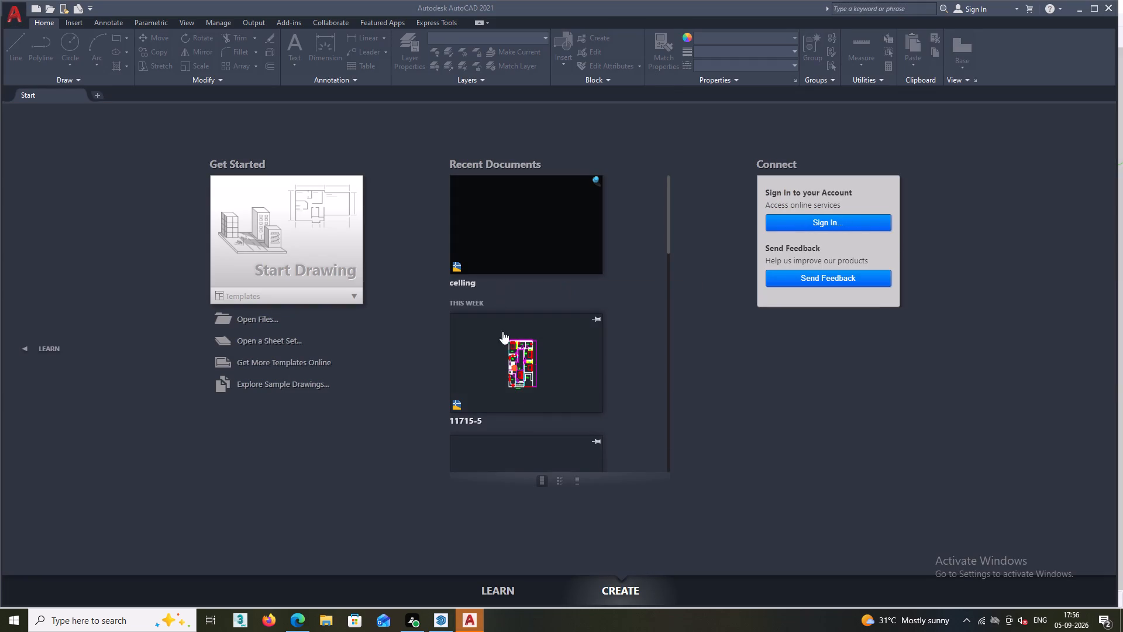
# Look through the recent documents for the saved ground floor plan drawing.
pyautogui.scroll(-3, 527, 424)
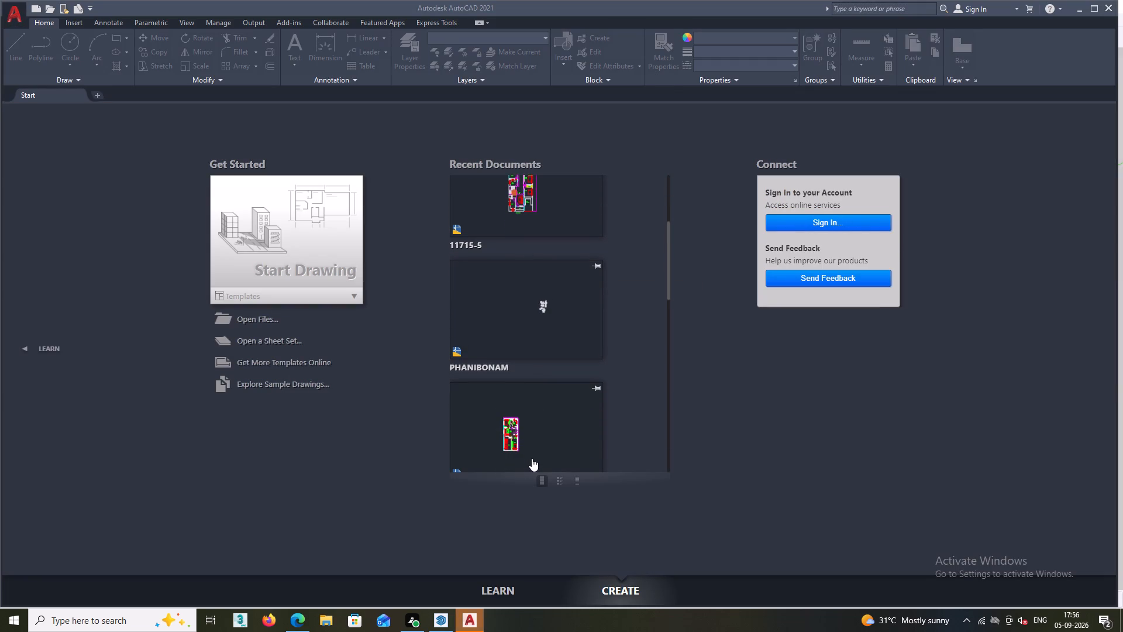
pyautogui.scroll(-4, 532, 458)
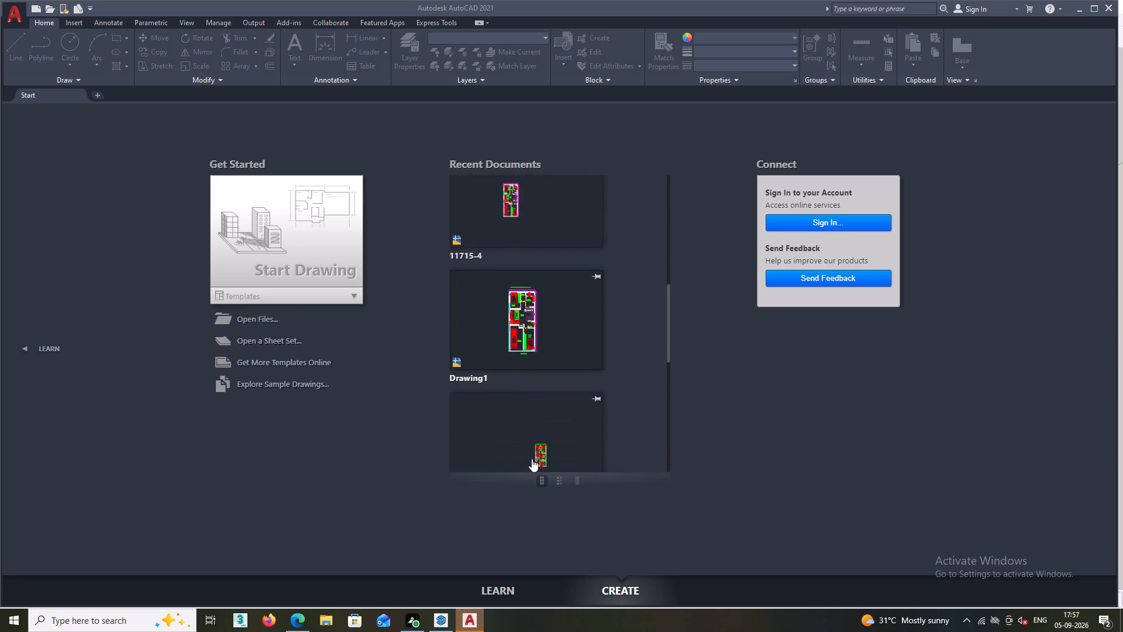
pyautogui.scroll(3, 532, 459)
pyautogui.scroll(-2, 525, 463)
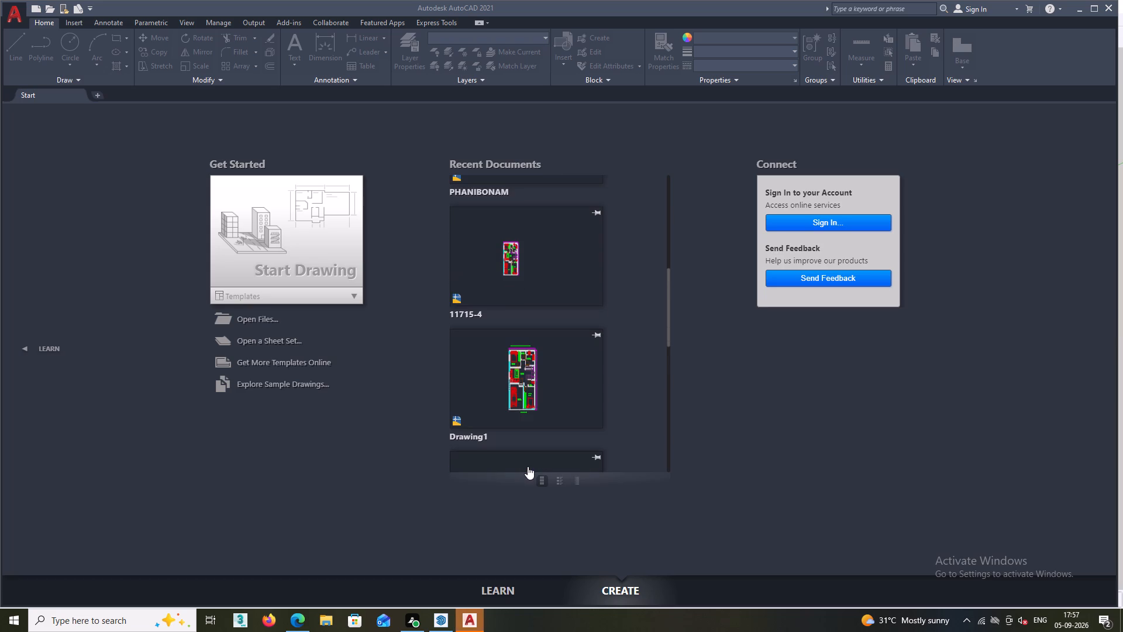
pyautogui.scroll(4, 519, 383)
pyautogui.scroll(1, 521, 284)
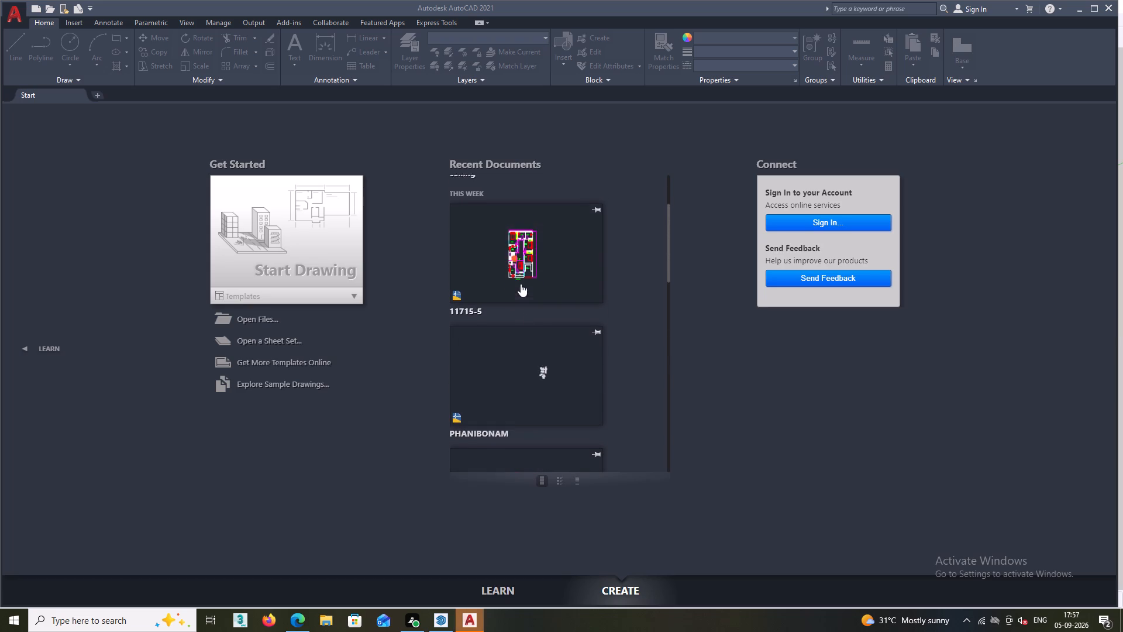
pyautogui.scroll(4, 521, 284)
pyautogui.scroll(-2, 521, 259)
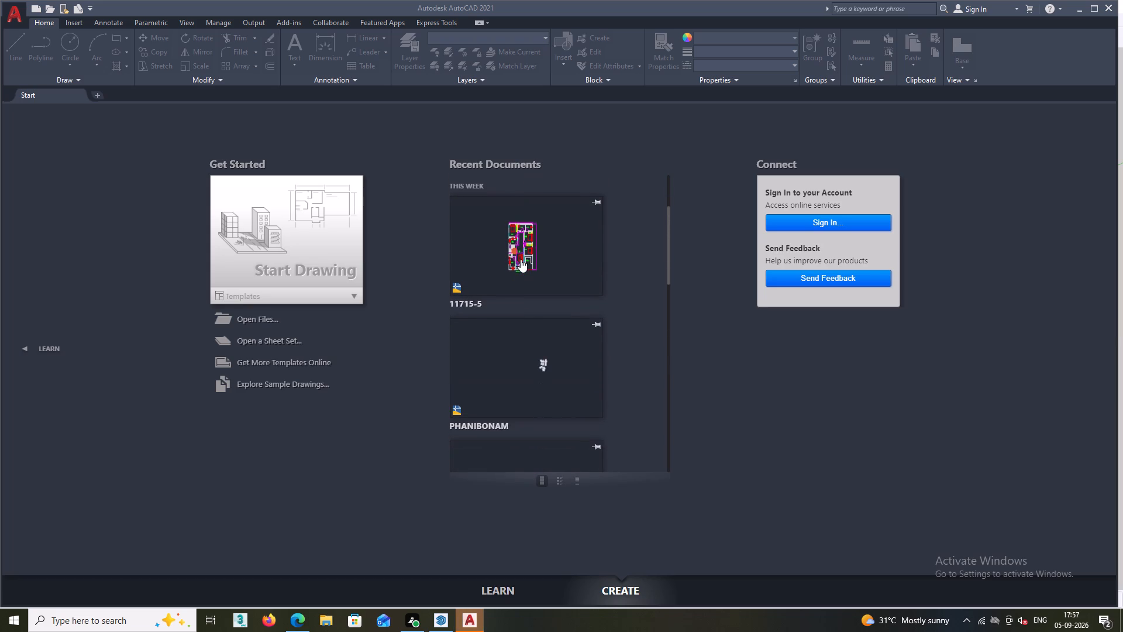
pyautogui.scroll(-1, 521, 259)
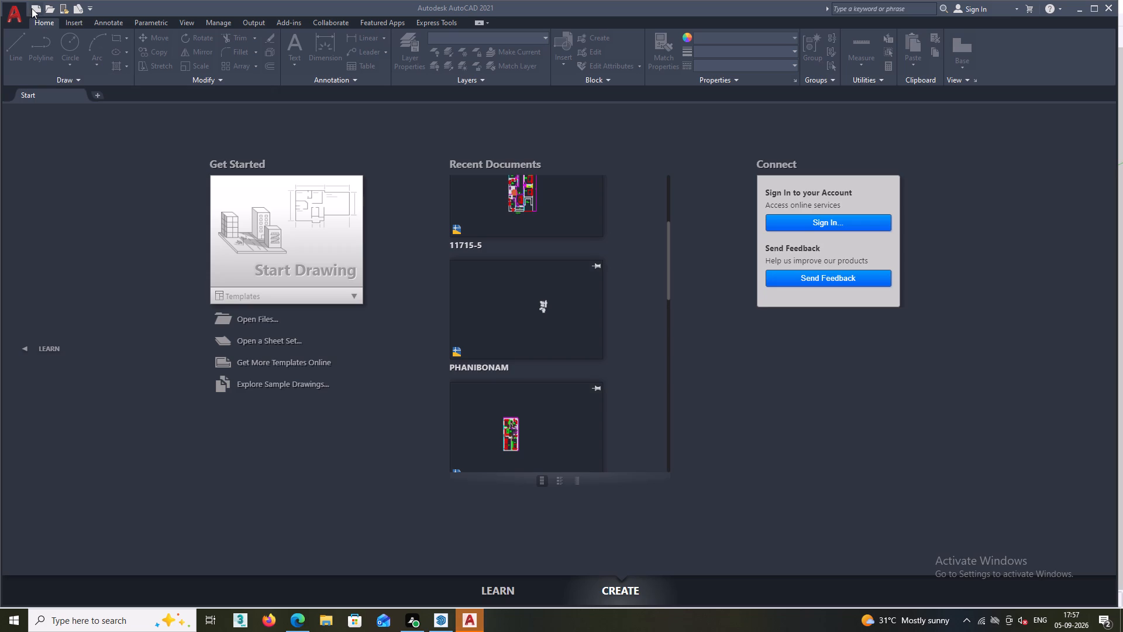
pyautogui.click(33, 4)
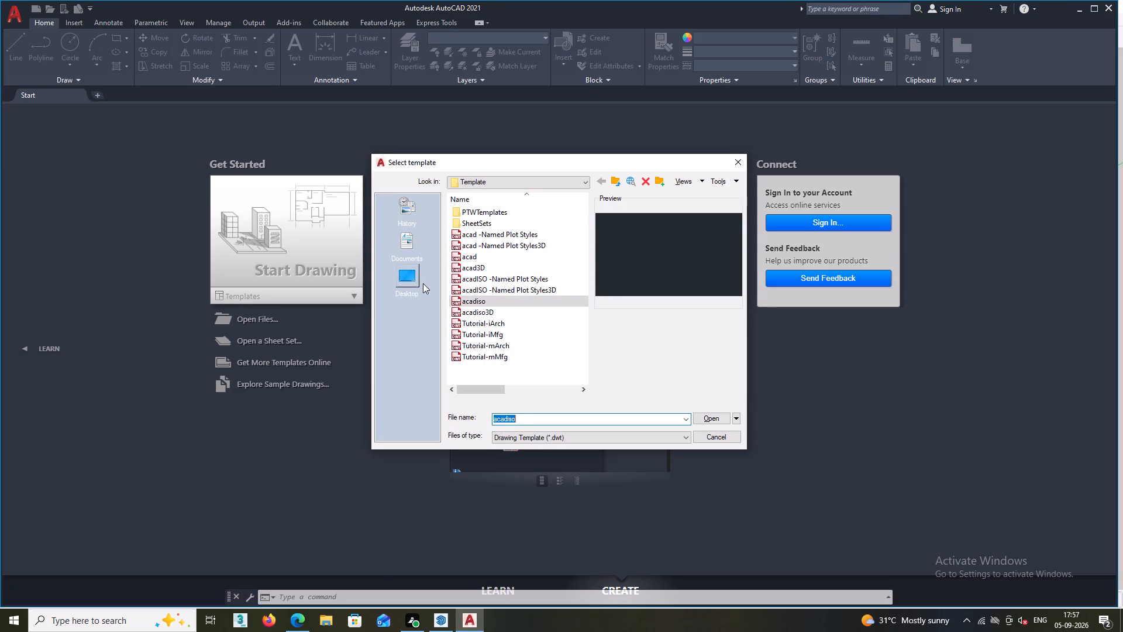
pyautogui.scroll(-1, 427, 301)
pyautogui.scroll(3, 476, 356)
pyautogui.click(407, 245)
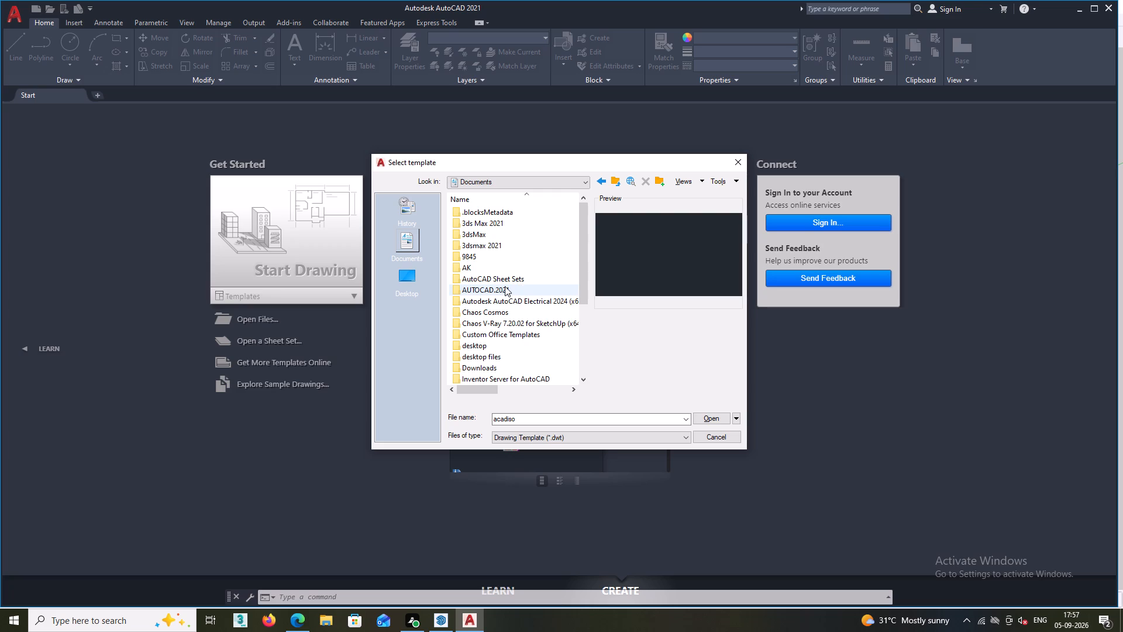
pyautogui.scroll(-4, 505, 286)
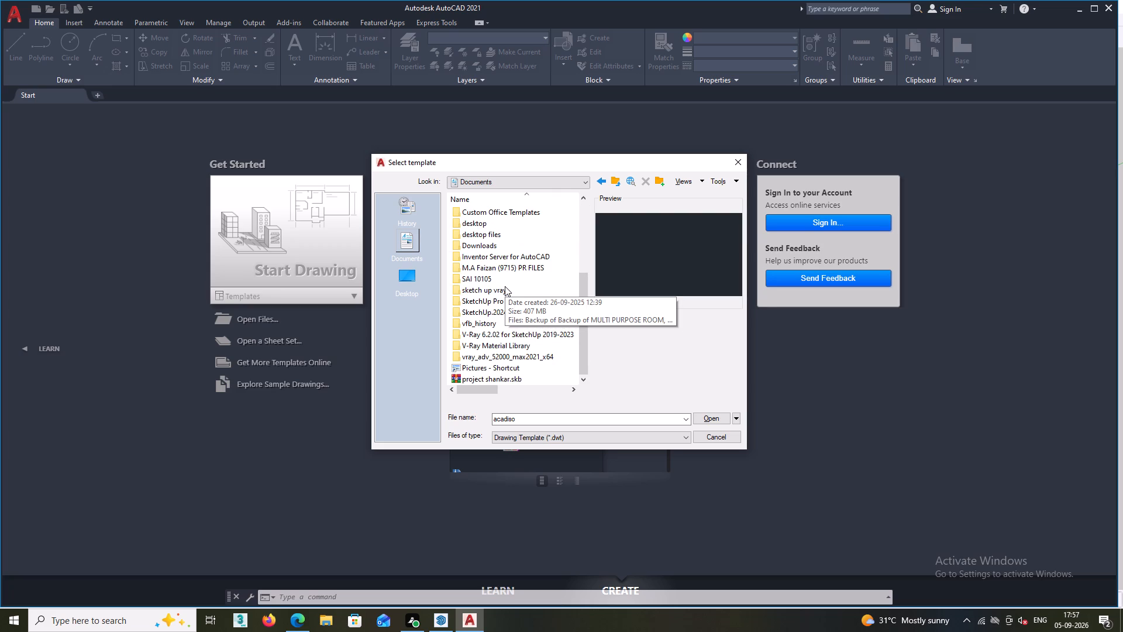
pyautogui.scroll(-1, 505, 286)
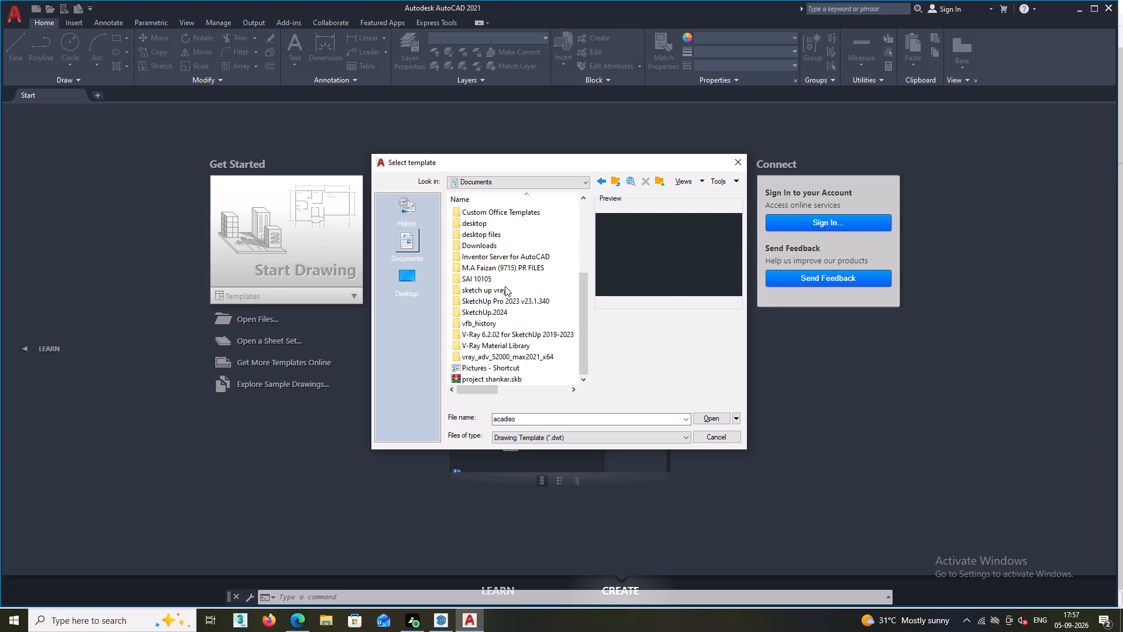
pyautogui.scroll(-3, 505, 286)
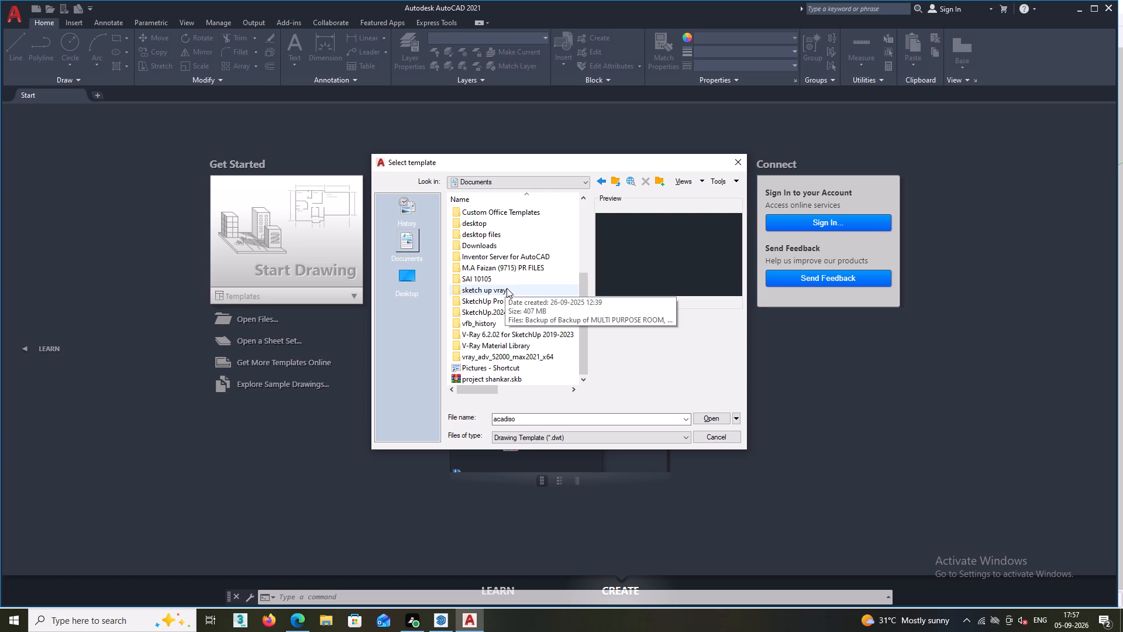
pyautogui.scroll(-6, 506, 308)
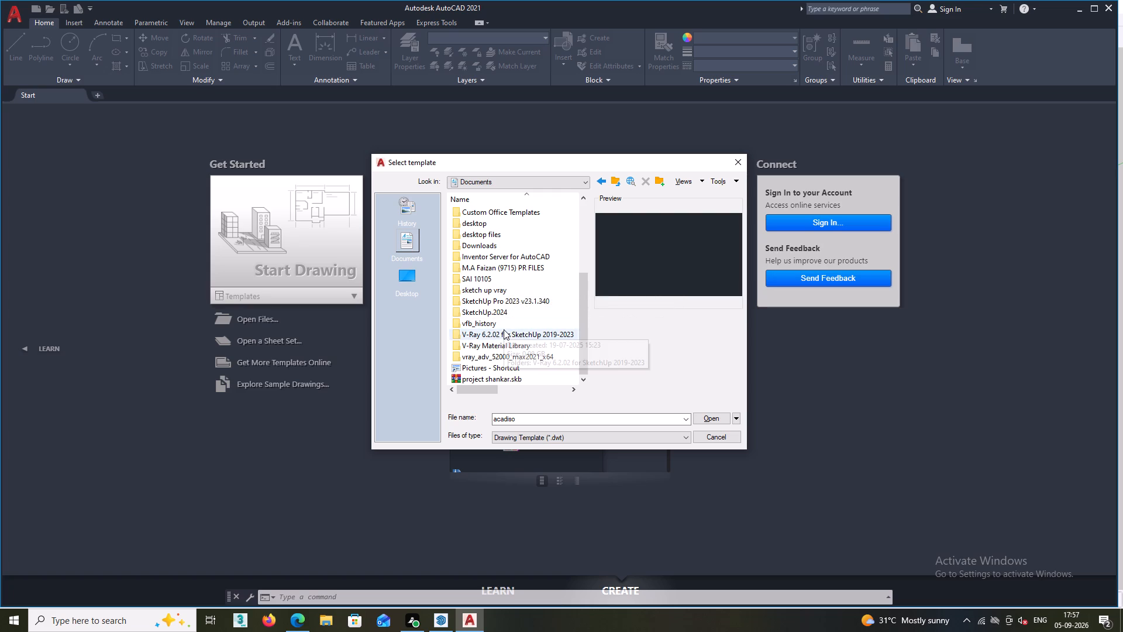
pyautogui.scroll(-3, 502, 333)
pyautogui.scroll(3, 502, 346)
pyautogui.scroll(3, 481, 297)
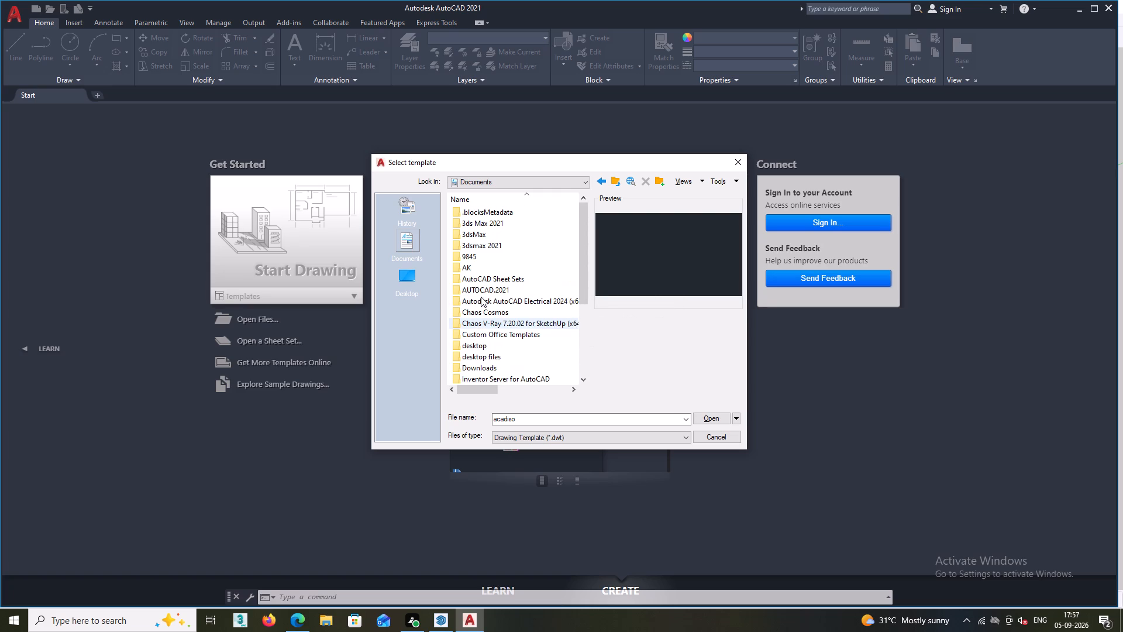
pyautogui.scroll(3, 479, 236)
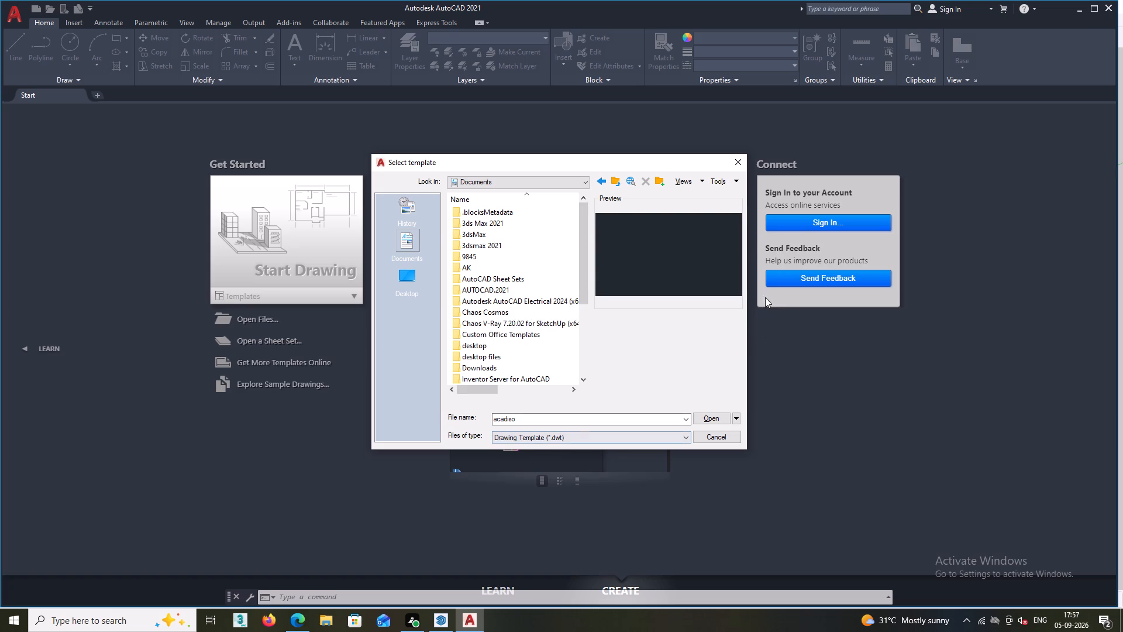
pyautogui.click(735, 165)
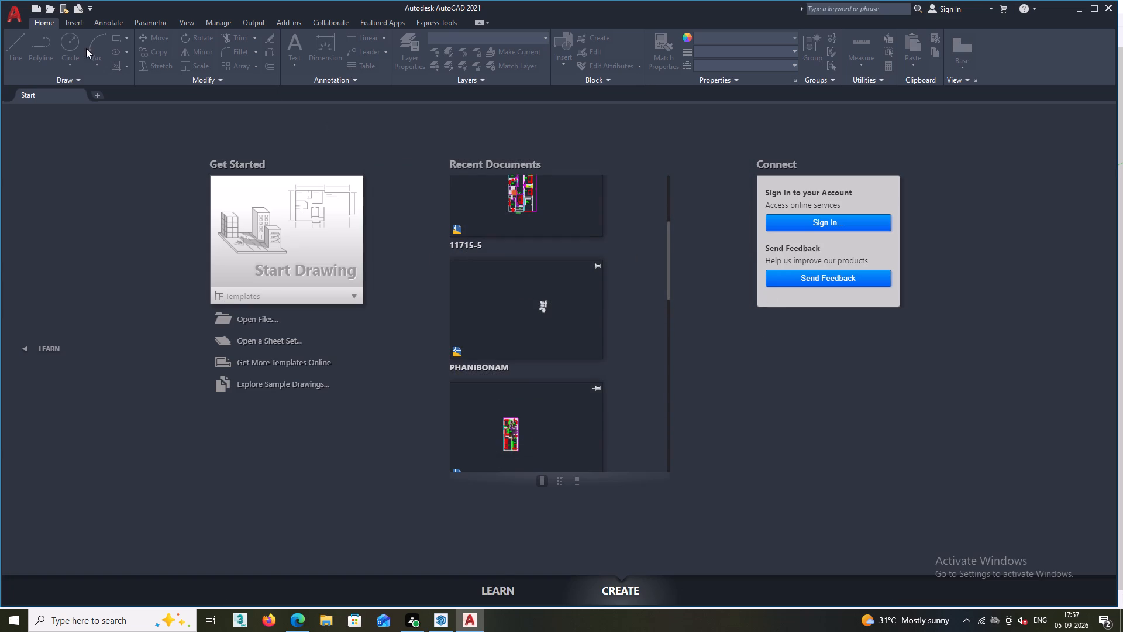
# Open the existing drawing GROUND FLOOR1.dwg from the Documents folder.
pyautogui.click(11, 19)
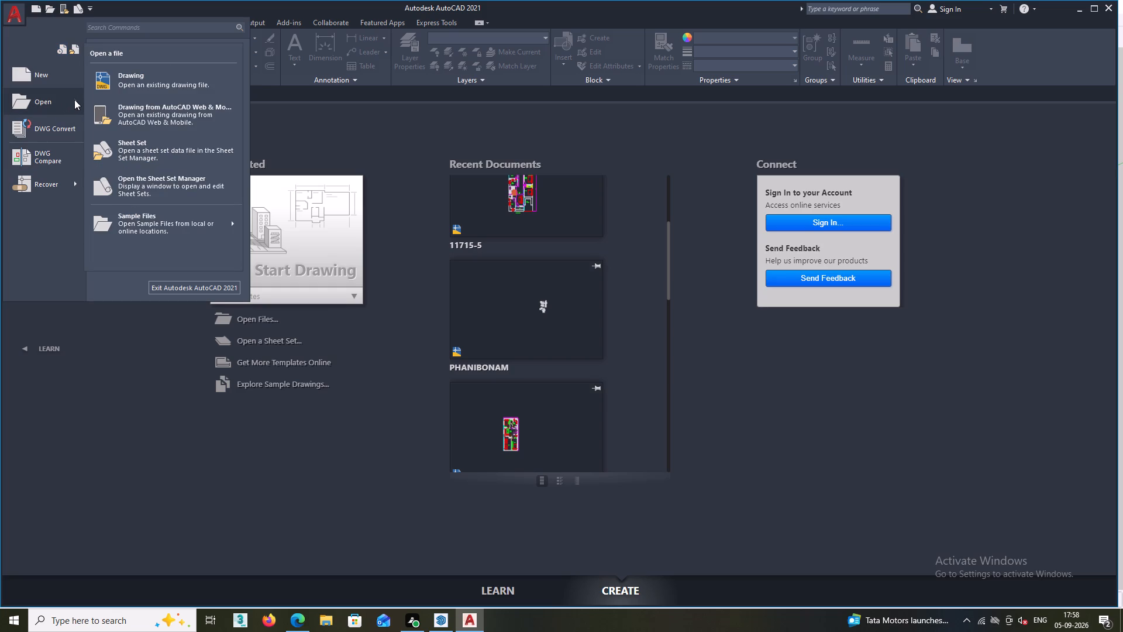
pyautogui.doubleClick(115, 86)
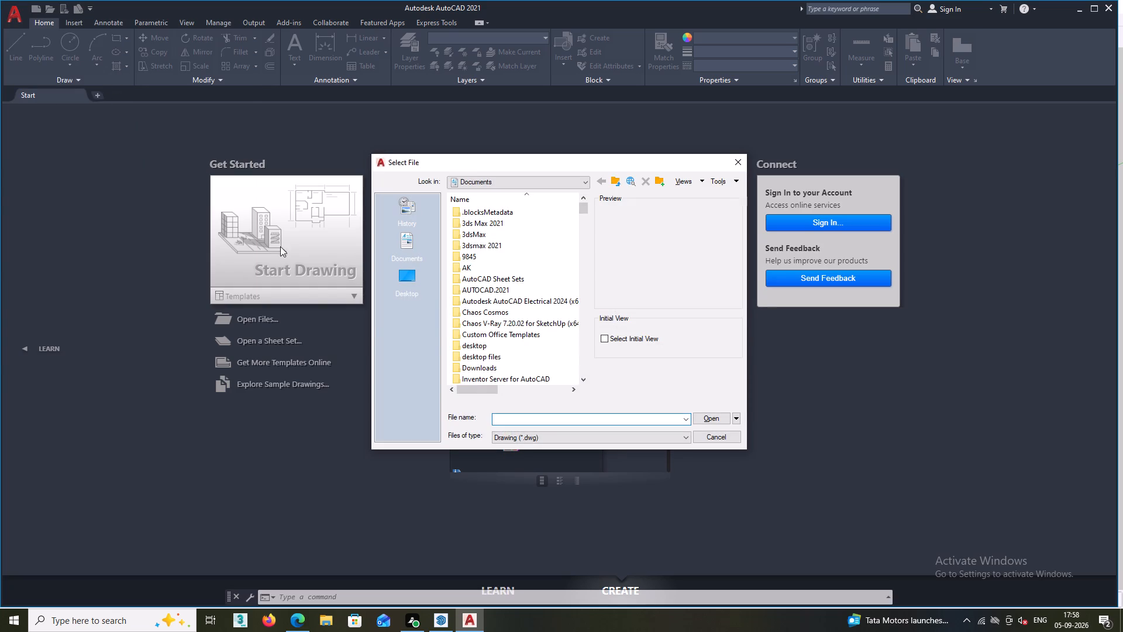
pyautogui.doubleClick(515, 417)
pyautogui.write('GR')
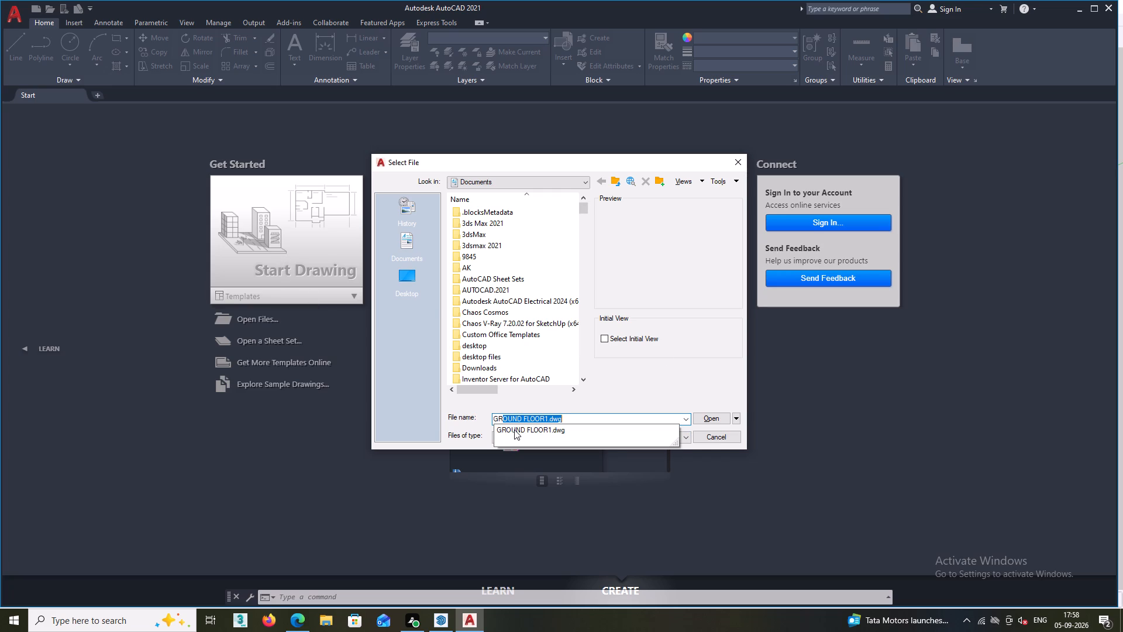
pyautogui.write('OU')
pyautogui.doubleClick(712, 418)
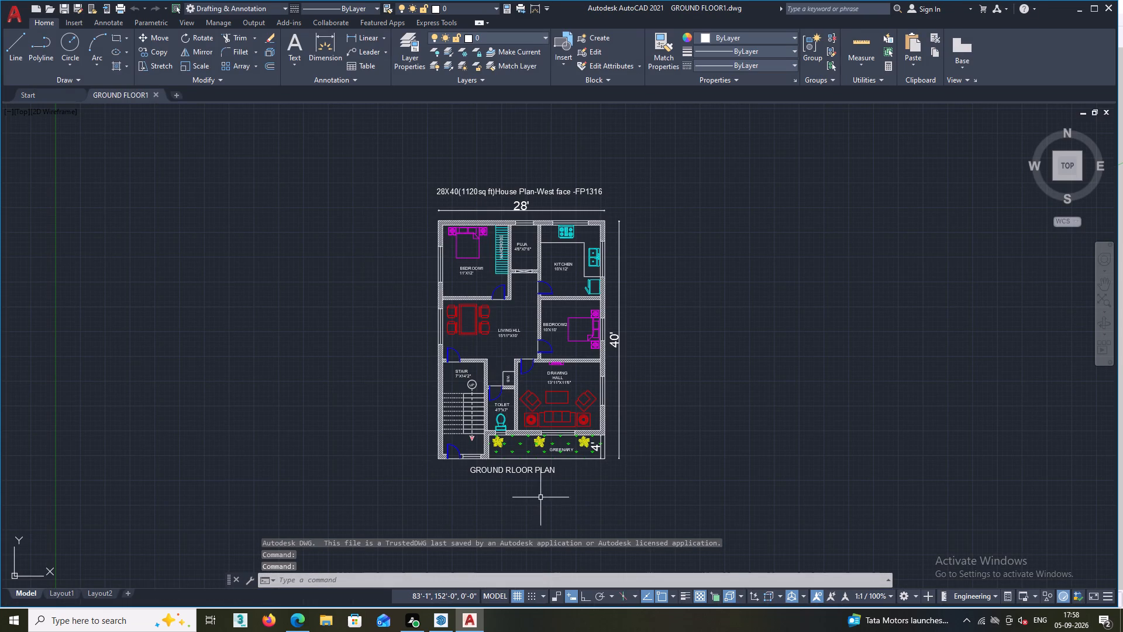
# Examine the rooms, furniture, labels and dimensions across the whole ground floor plan.
pyautogui.scroll(1, 540, 496)
pyautogui.scroll(-1, 549, 493)
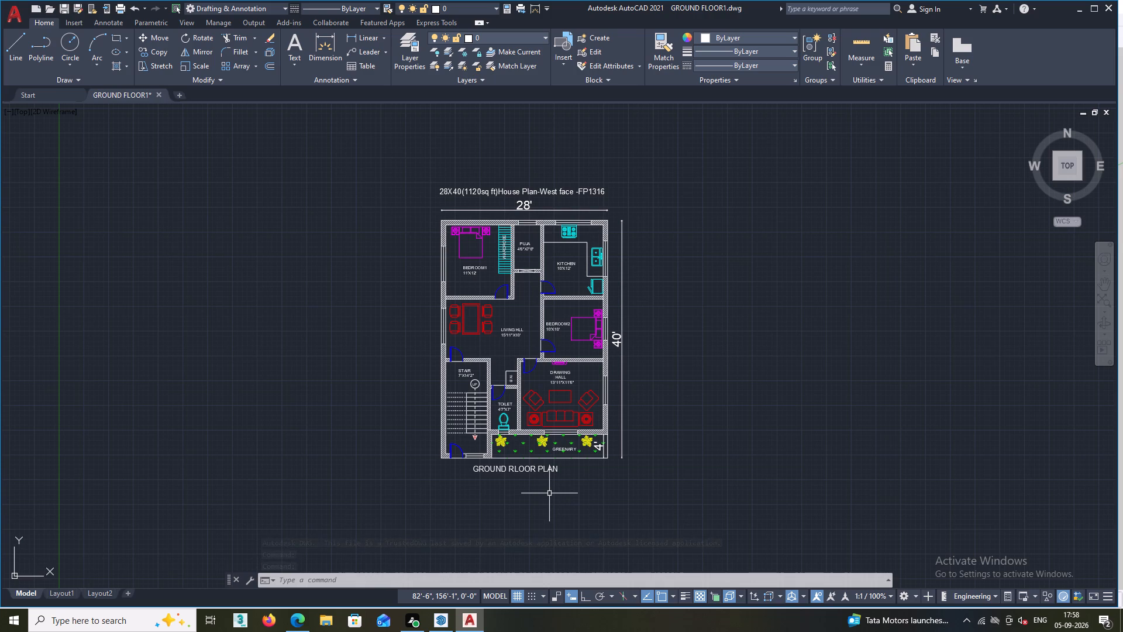
pyautogui.scroll(1, 493, 493)
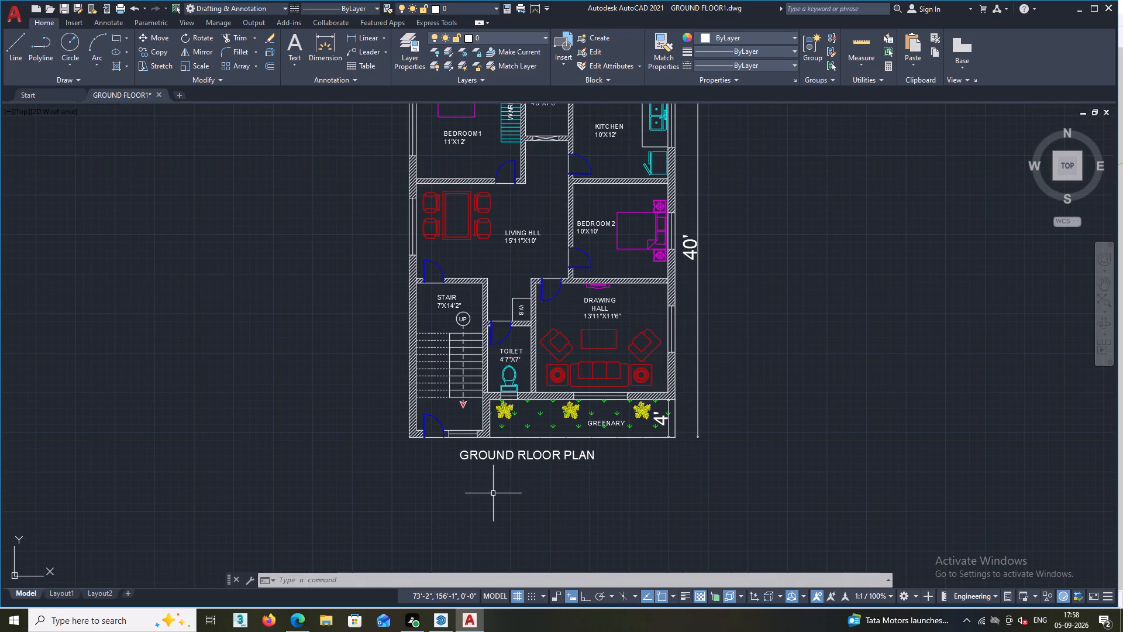
pyautogui.scroll(-1, 571, 240)
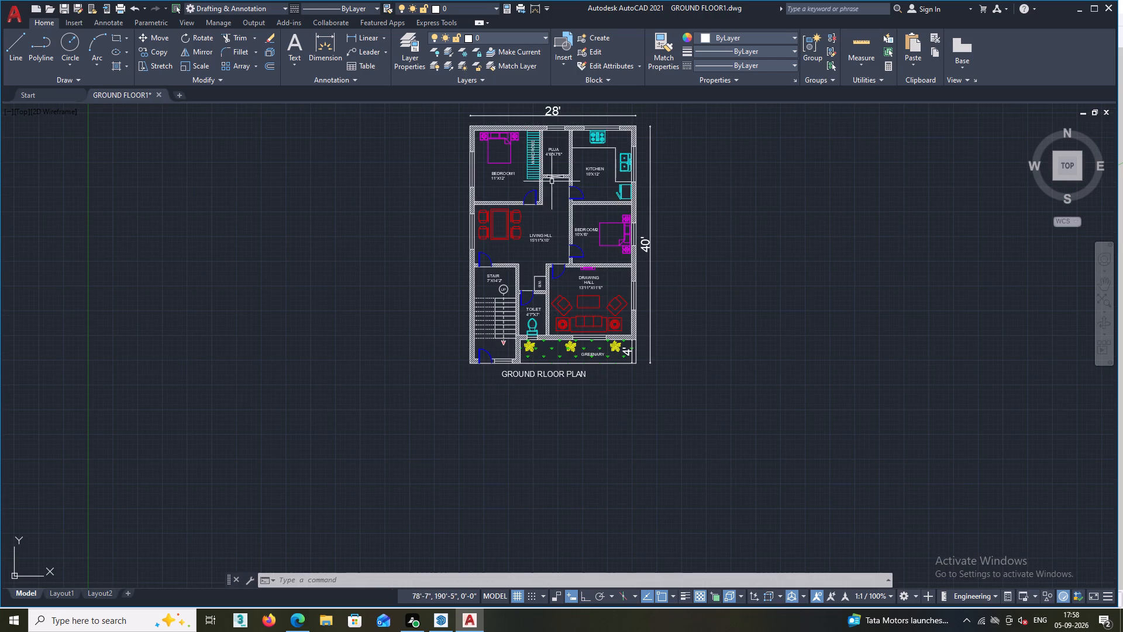
pyautogui.scroll(1, 558, 112)
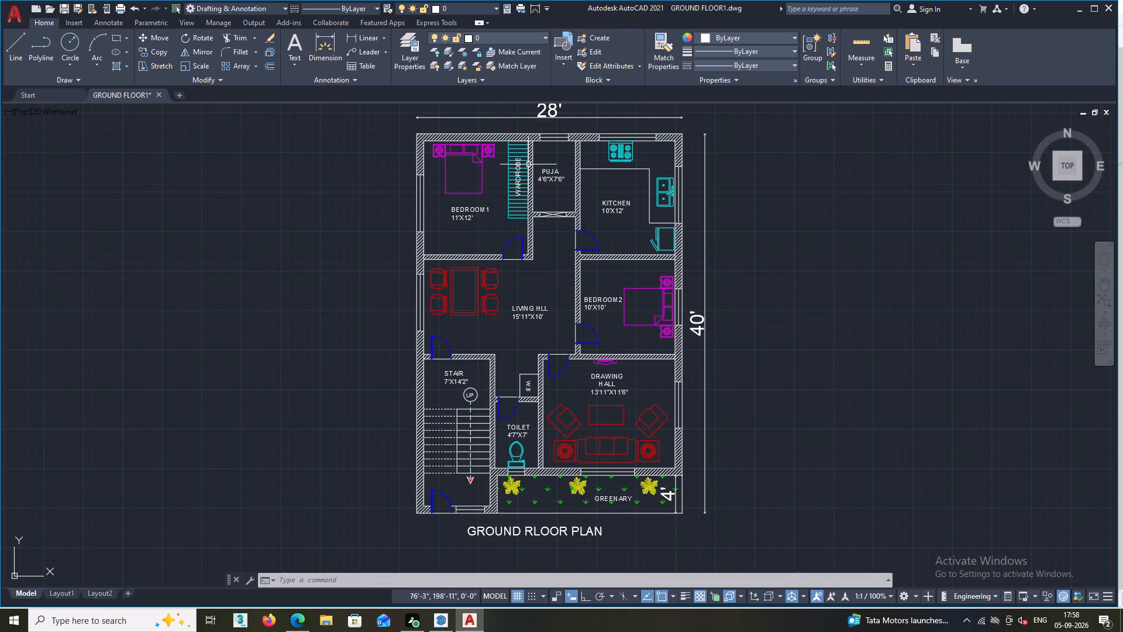
pyautogui.scroll(-1, 542, 314)
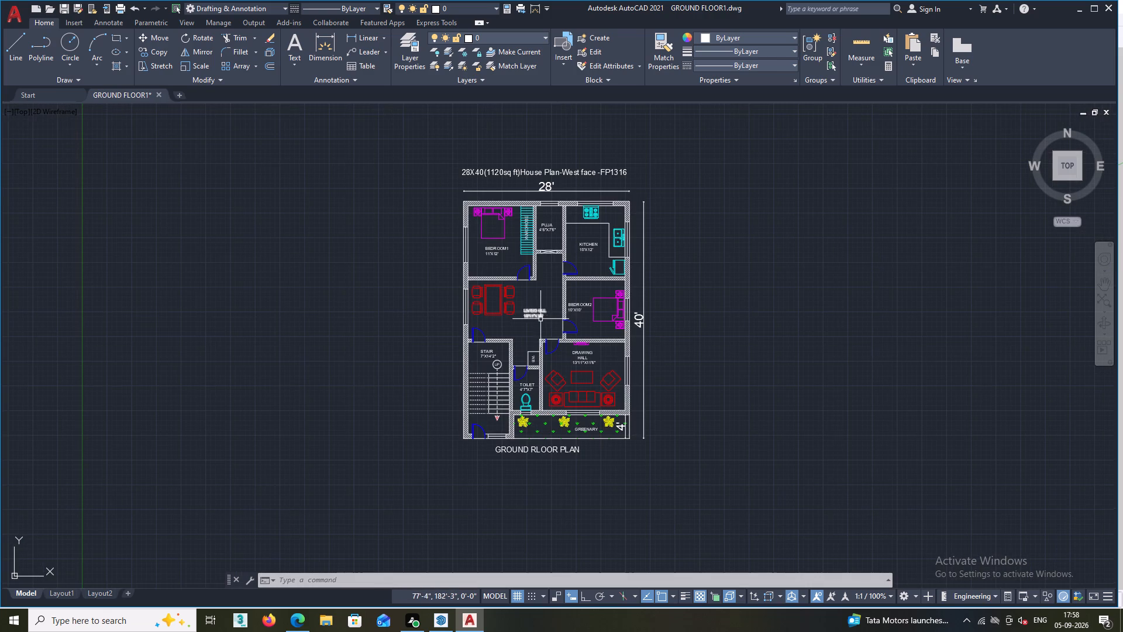
# Turn the three plants in the greenery strip green using layer T with colour 90.
pyautogui.moveTo(532, 326); pyautogui.dragTo(509, 241, button='middle')
pyautogui.scroll(2, 522, 331)
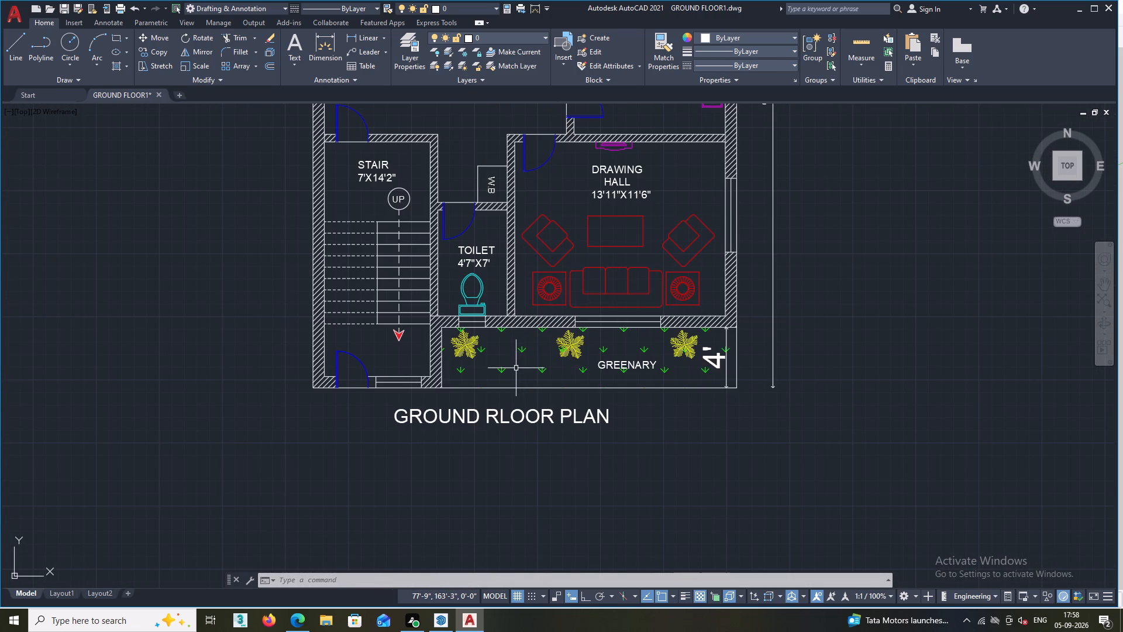
pyautogui.scroll(-1, 514, 375)
pyautogui.scroll(1, 490, 377)
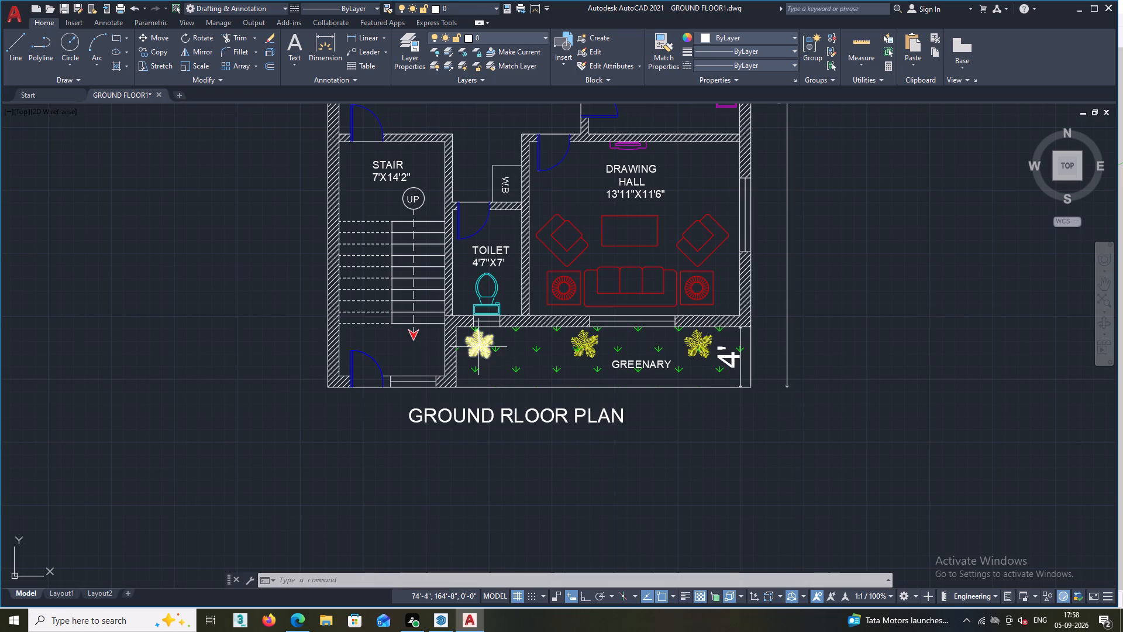
pyautogui.click(479, 346)
pyautogui.click(587, 349)
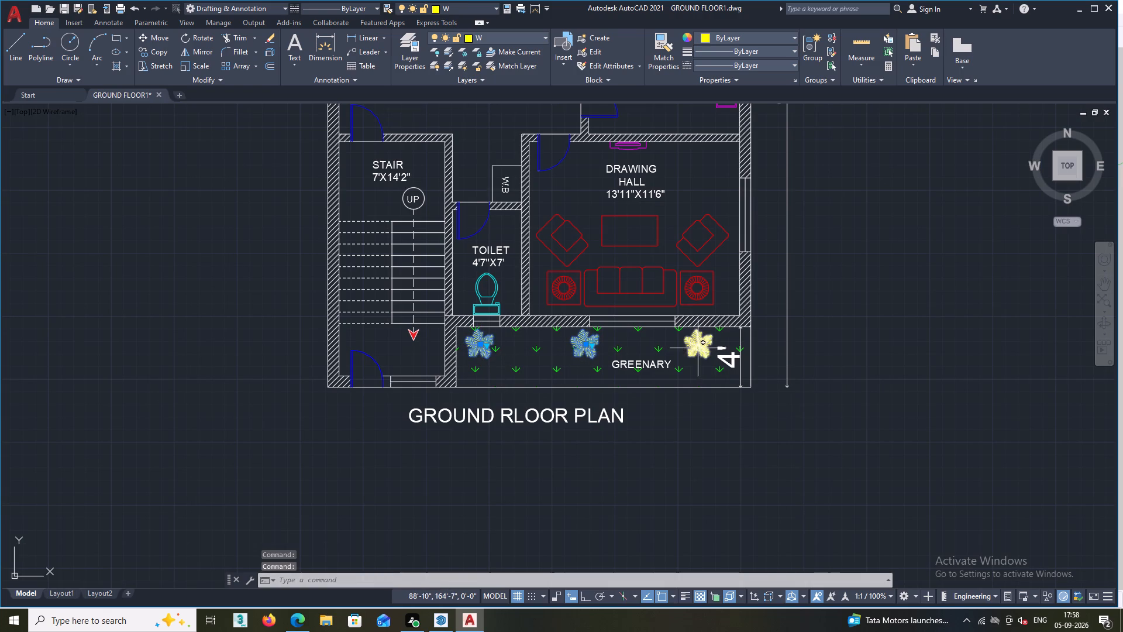
pyautogui.click(698, 348)
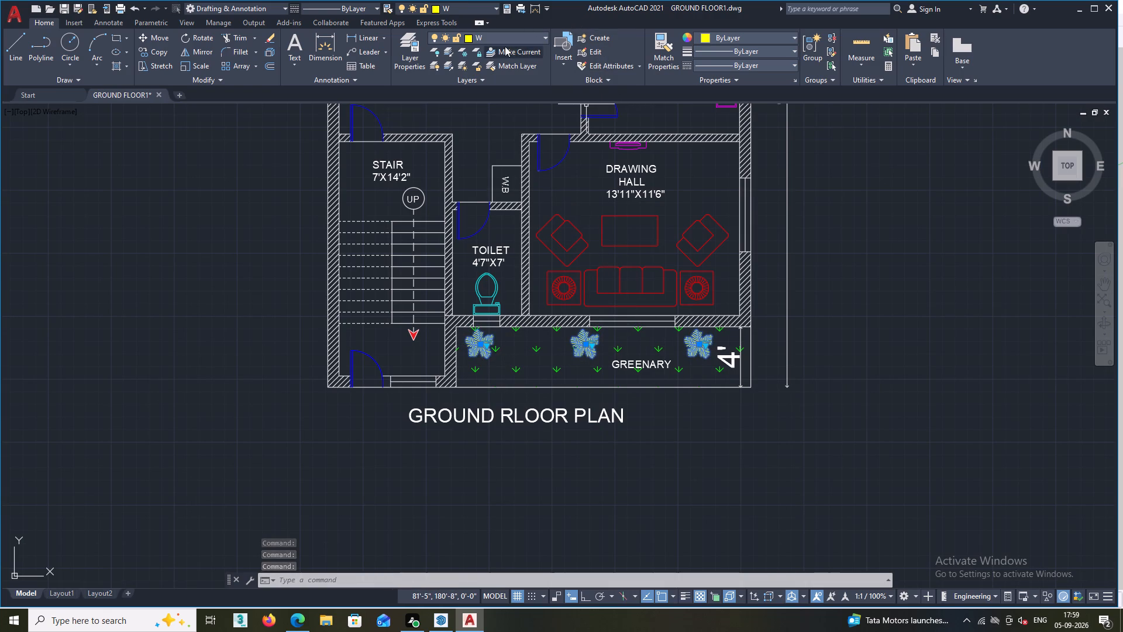
pyautogui.doubleClick(547, 36)
pyautogui.click(547, 36)
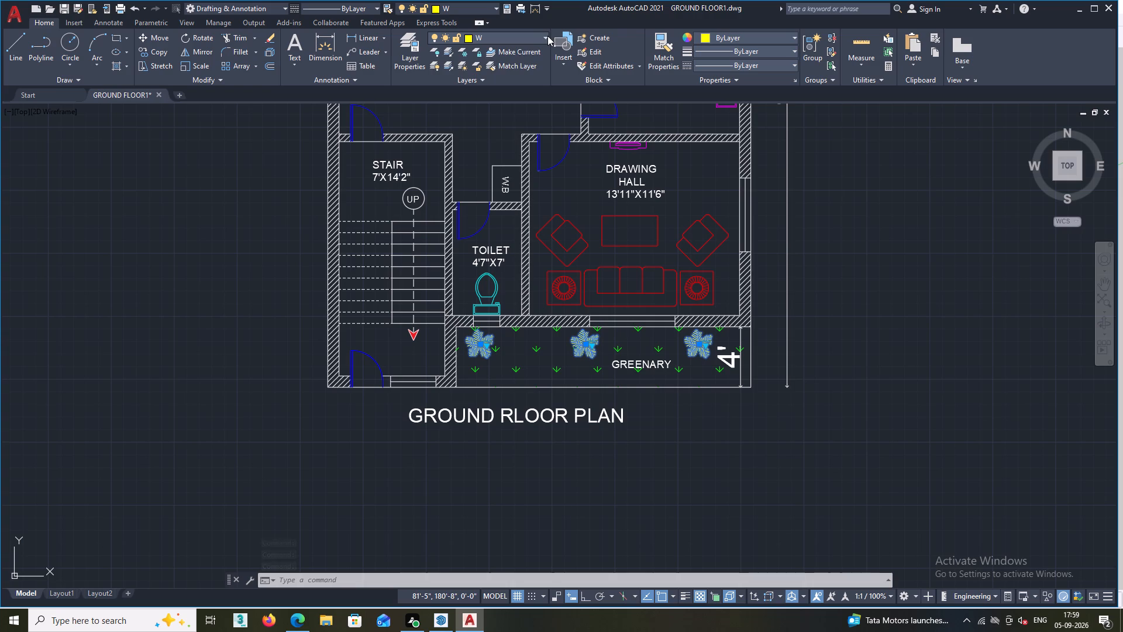
pyautogui.click(475, 150)
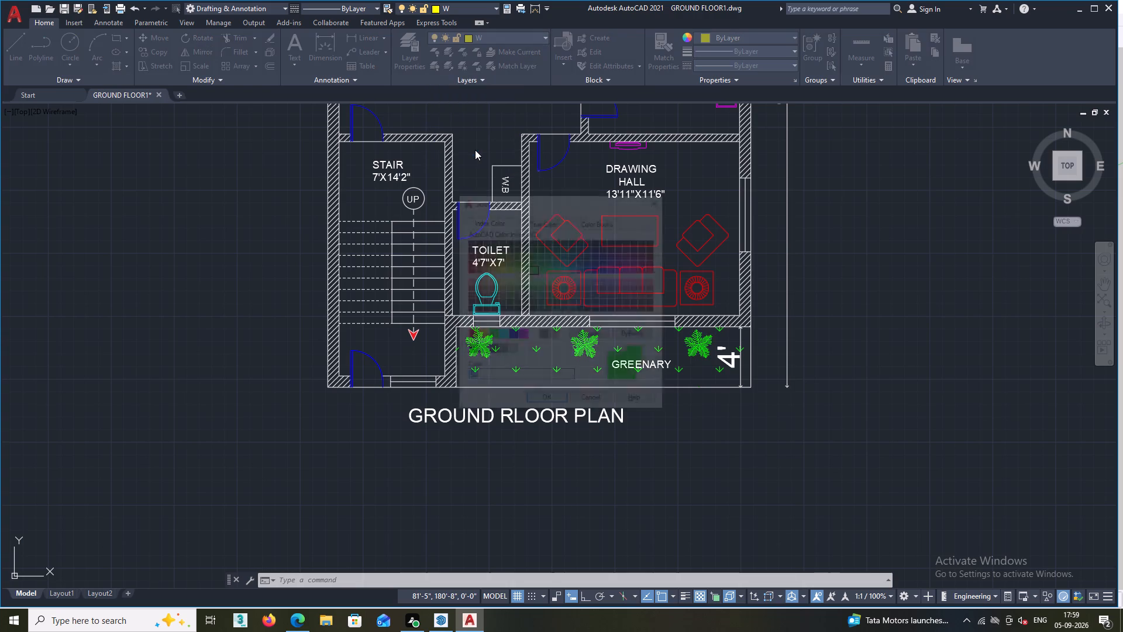
pyautogui.click(553, 399)
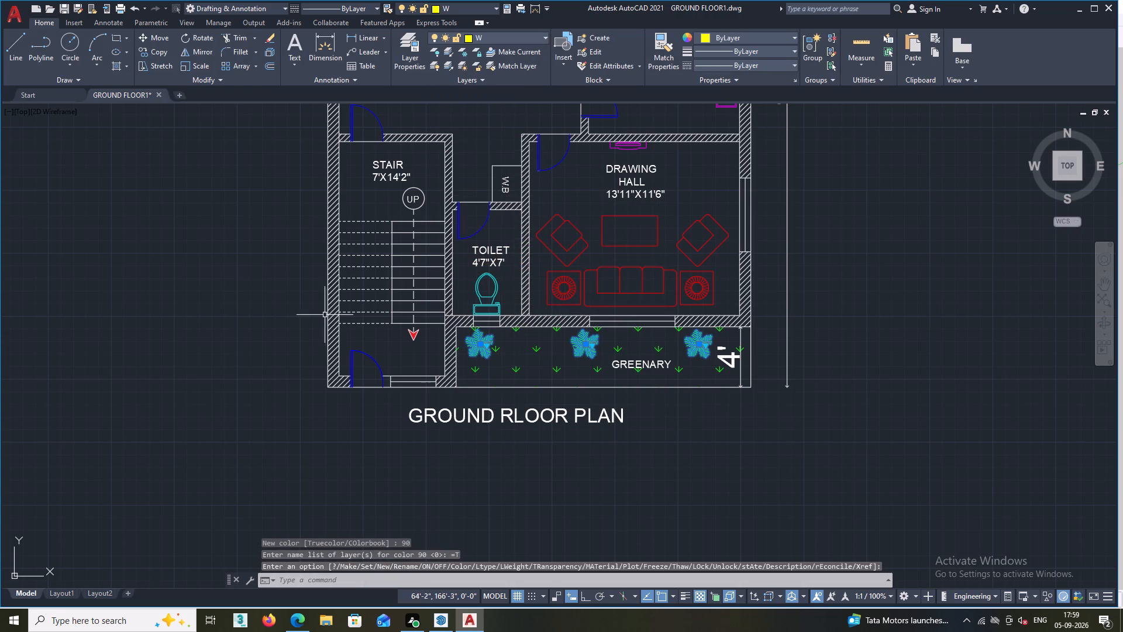
# Turn the UP text in the stair's circle green using layer T with colour 90.
pyautogui.scroll(1, 409, 207)
pyautogui.click(413, 199)
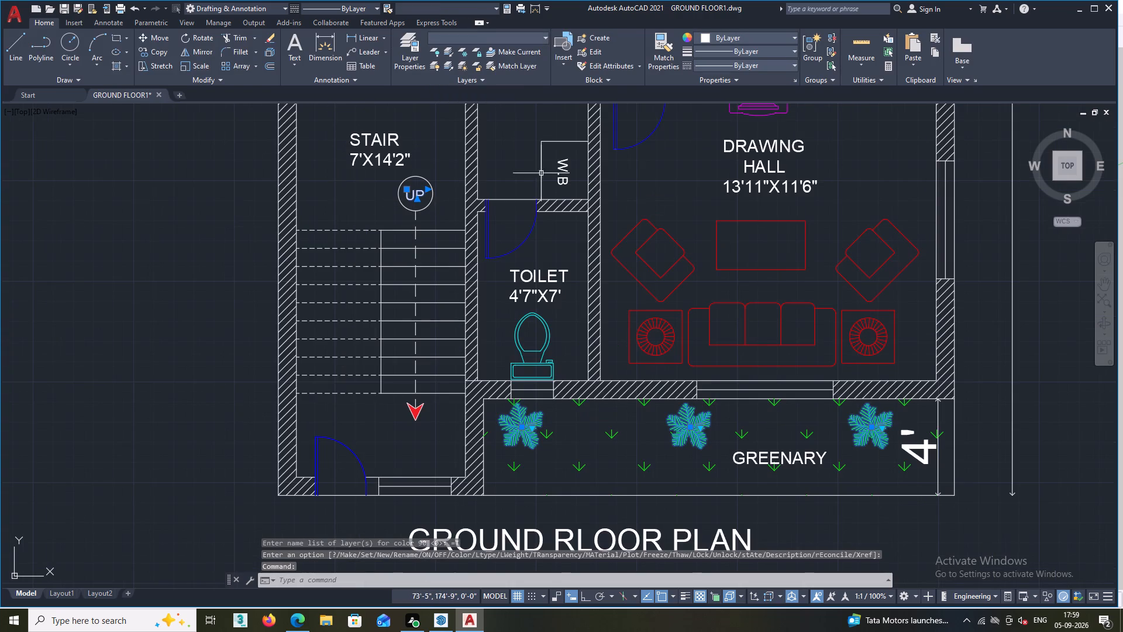
pyautogui.click(547, 36)
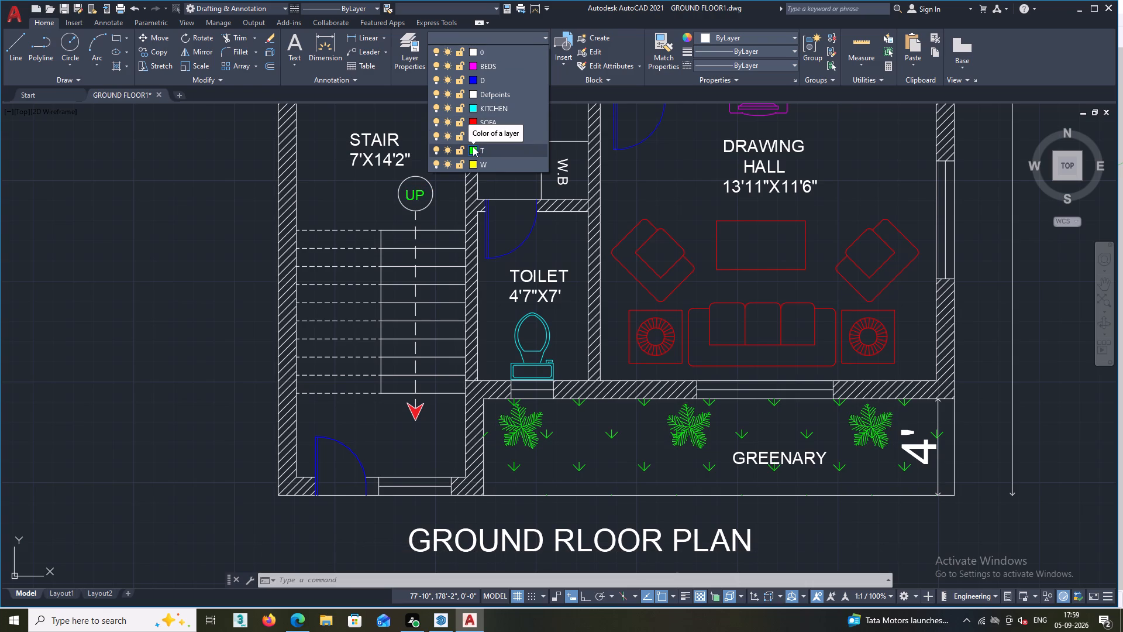
pyautogui.click(473, 146)
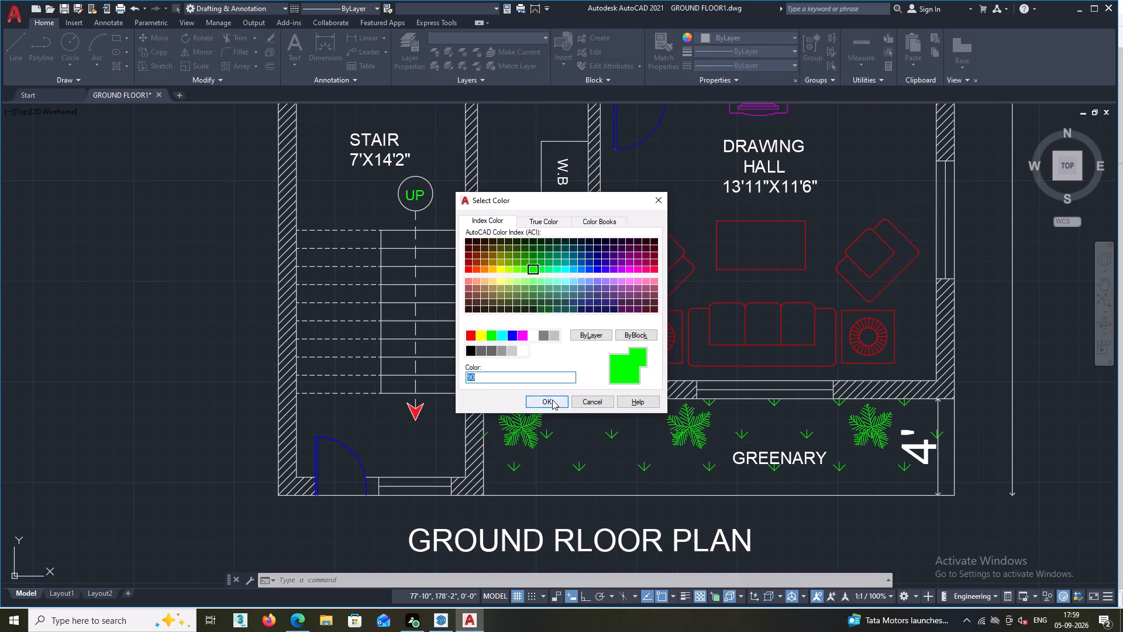
pyautogui.doubleClick(552, 400)
pyautogui.scroll(-1, 463, 430)
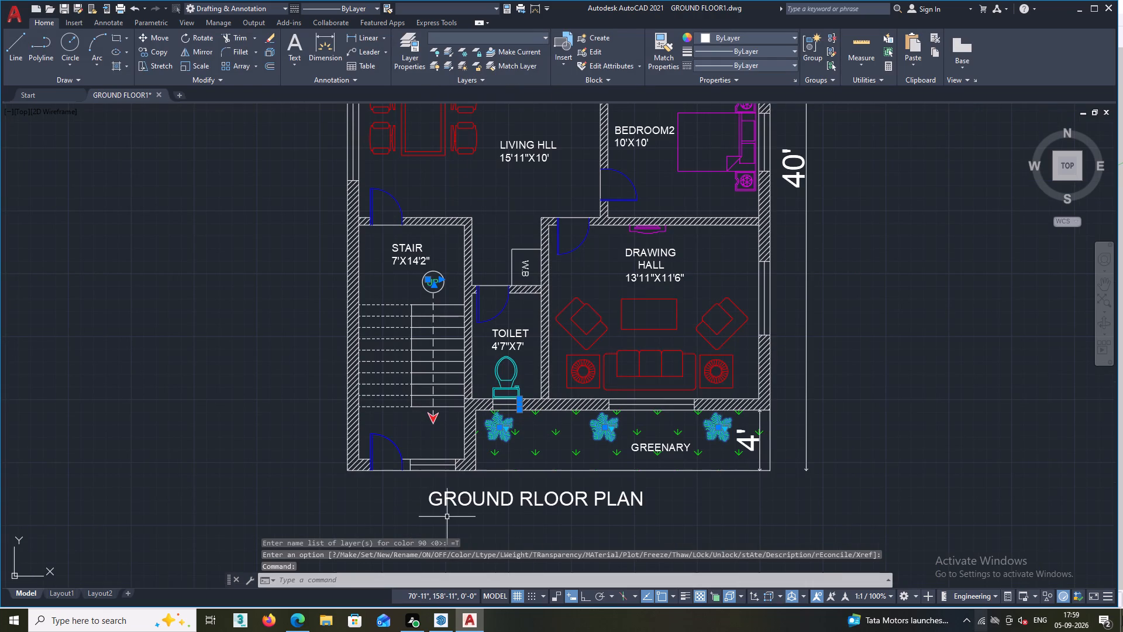
pyautogui.press('Escape')
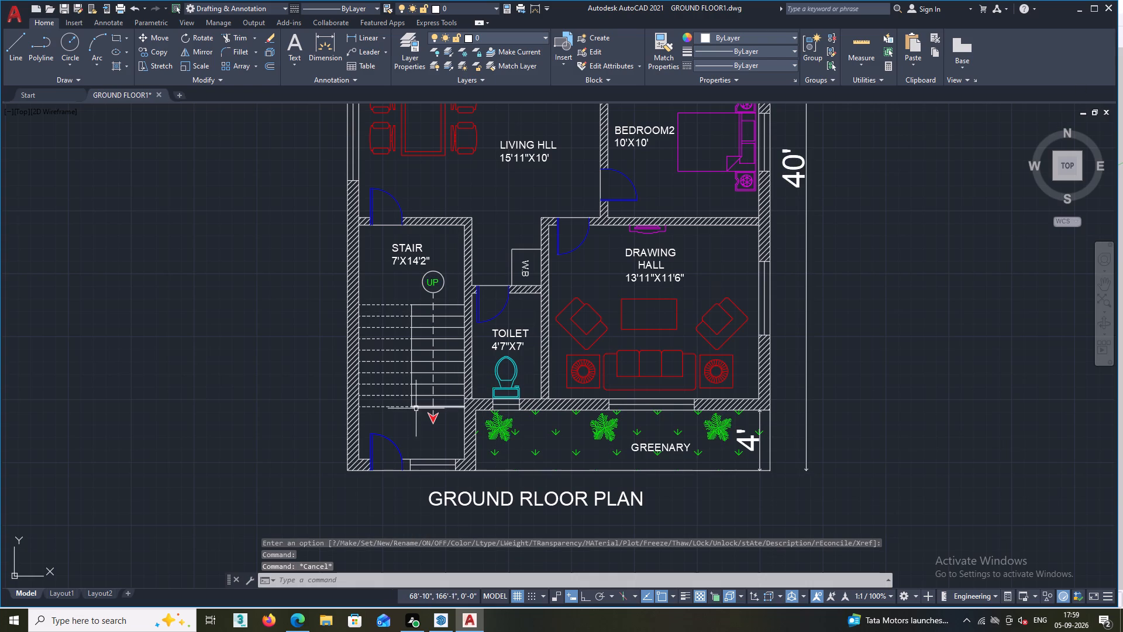
# Turn the stair's dashed direction line yellow using layer W with colour 2.
pyautogui.scroll(1, 416, 408)
pyautogui.click(443, 251)
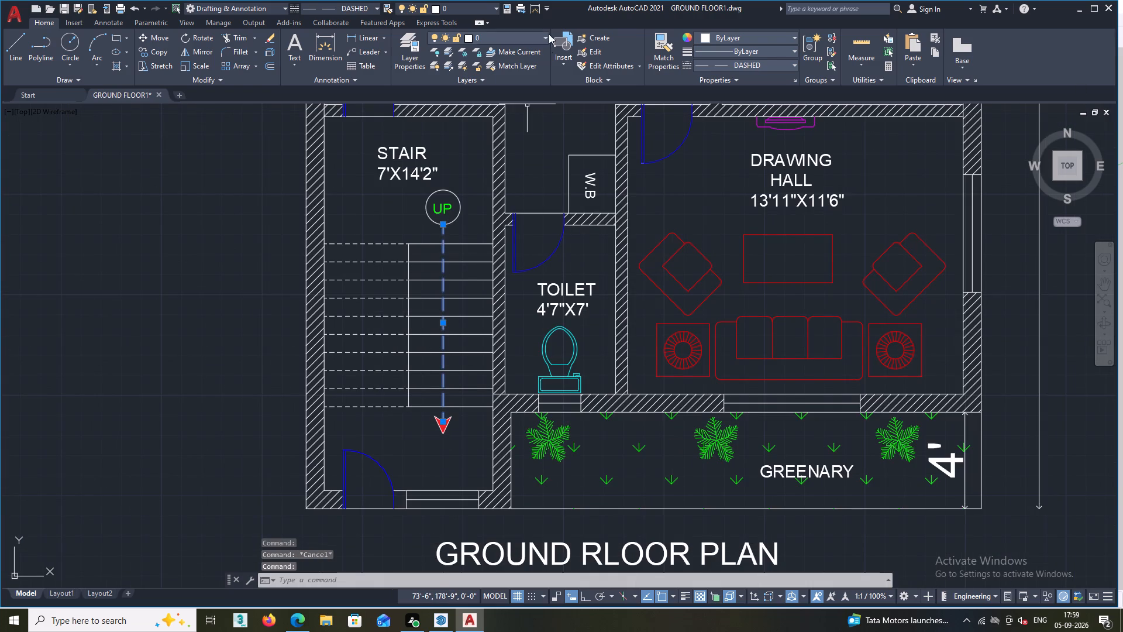
pyautogui.doubleClick(546, 34)
pyautogui.click(546, 34)
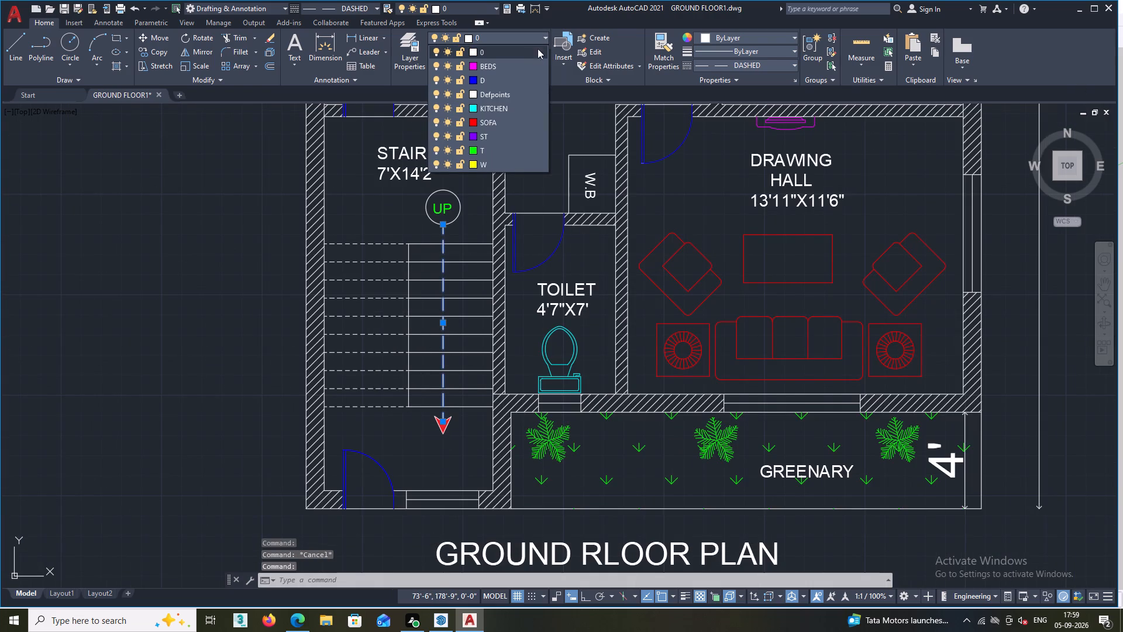
pyautogui.click(470, 164)
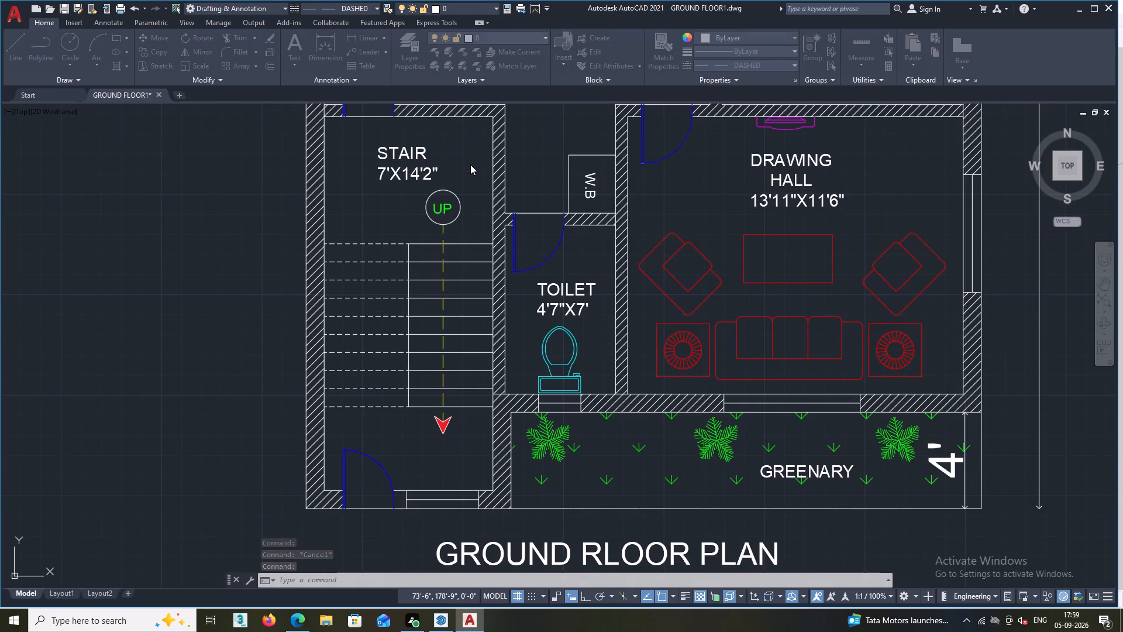
pyautogui.click(545, 401)
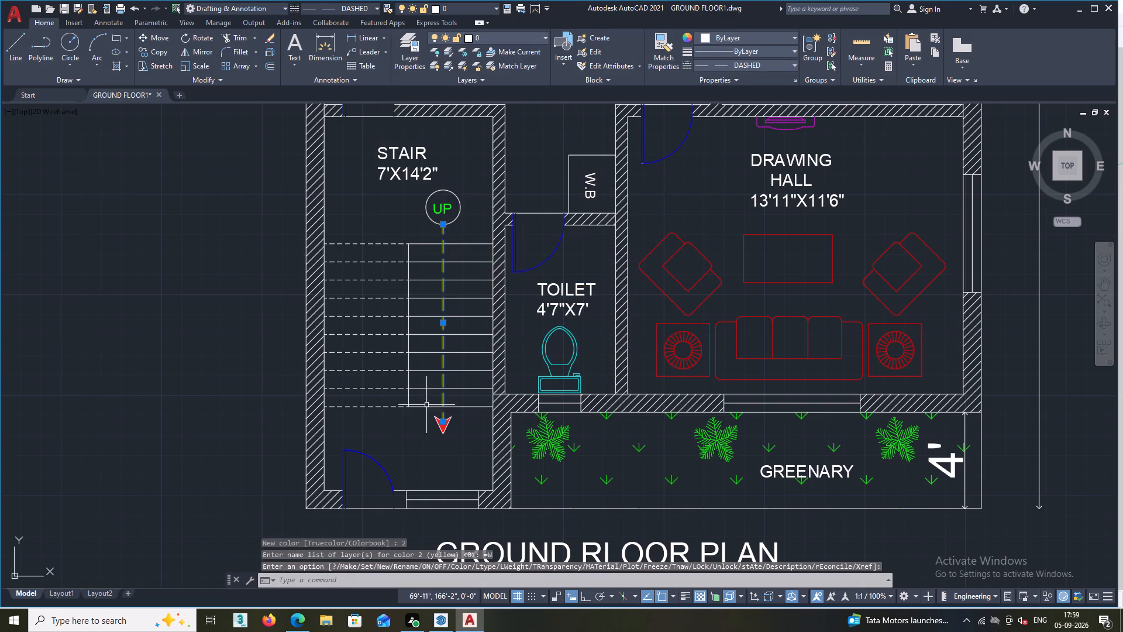
pyautogui.press('Escape')
# Assign the stair's dashed and solid horizontal tread lines to layer ST.
pyautogui.moveTo(213, 332); pyautogui.dragTo(368, 282, button='middle')
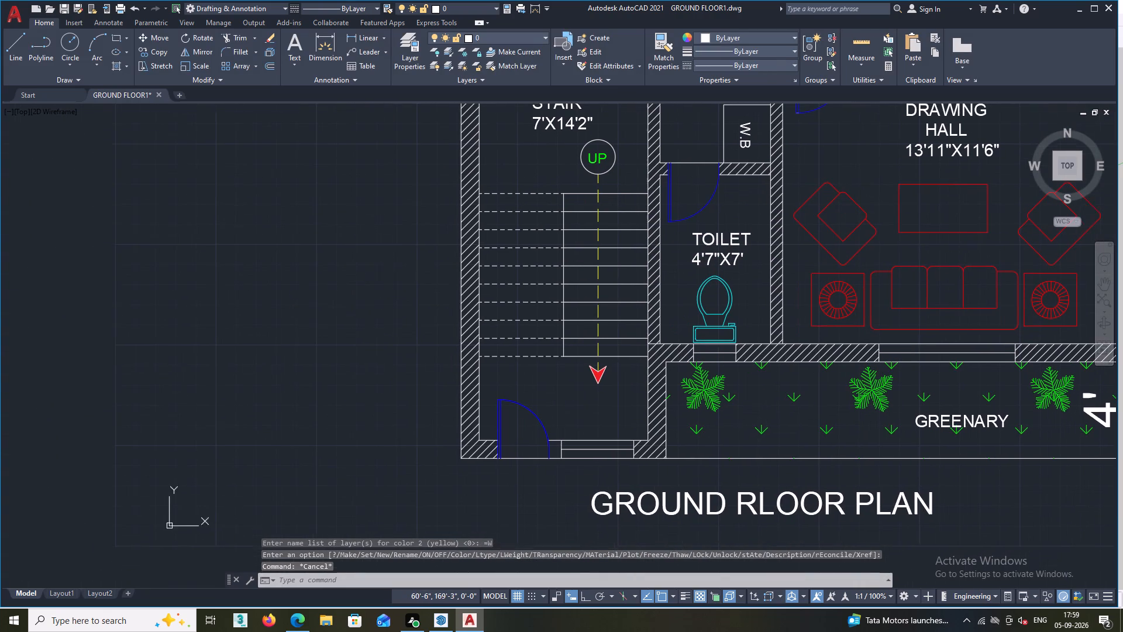
pyautogui.tripleClick(536, 163)
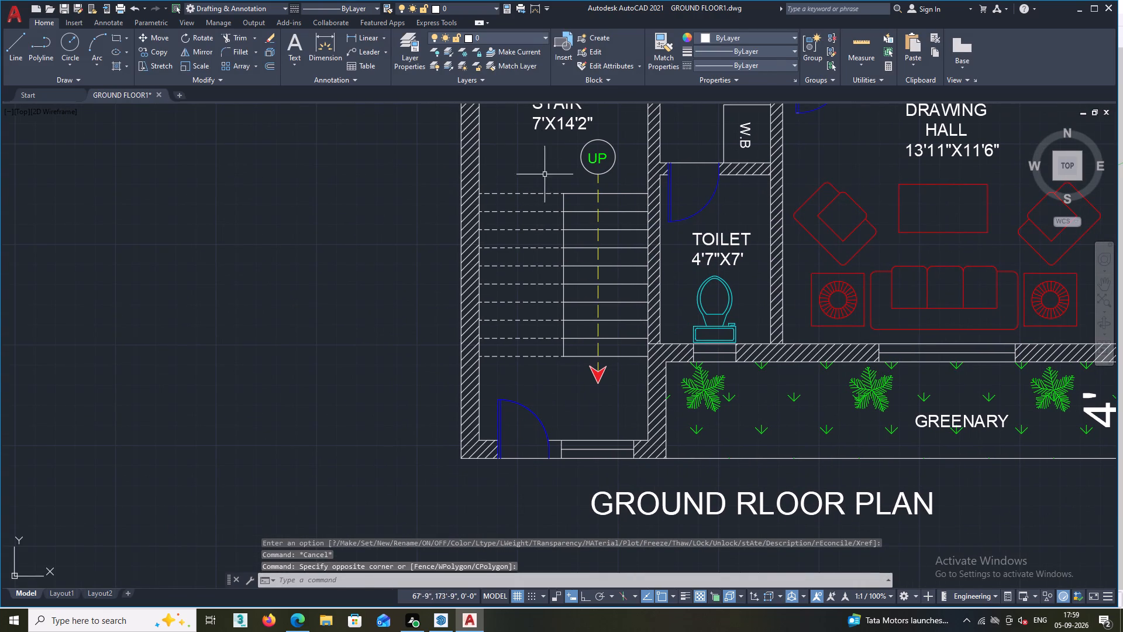
pyautogui.moveTo(550, 154); pyautogui.dragTo(551, 162)
pyautogui.click(519, 369)
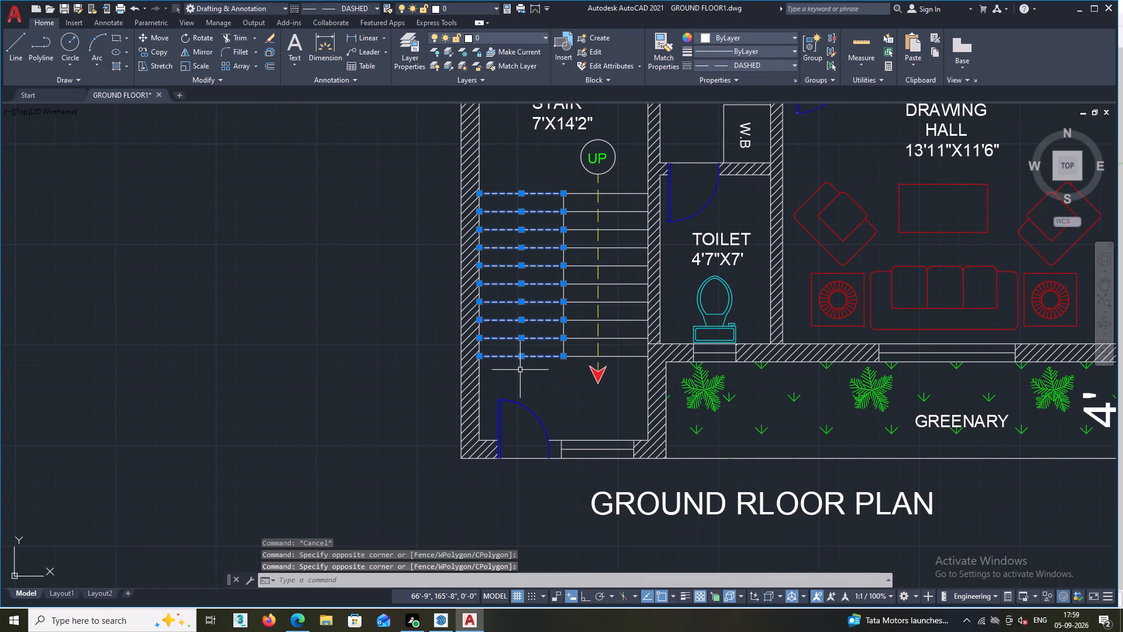
pyautogui.click(633, 194)
pyautogui.click(631, 214)
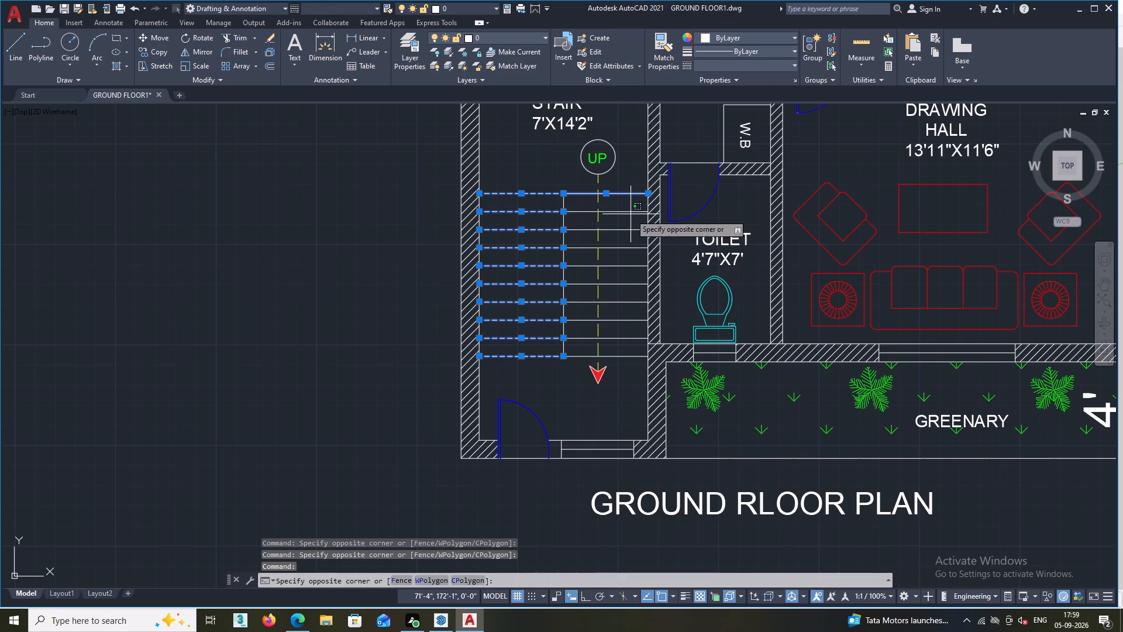
pyautogui.click(631, 232)
pyautogui.click(633, 247)
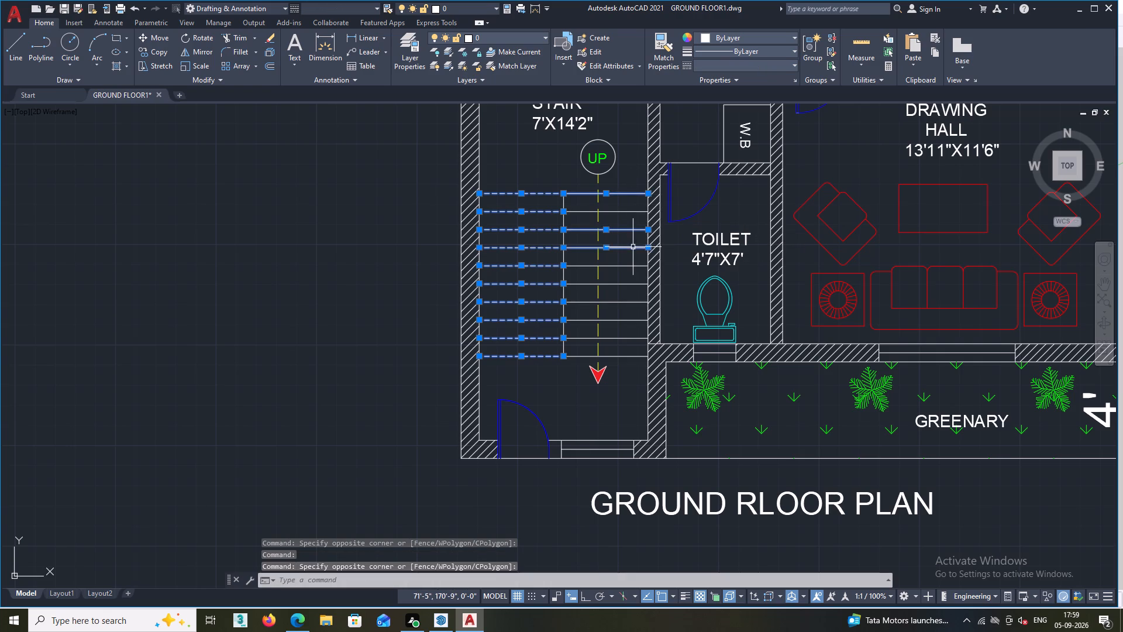
pyautogui.click(632, 265)
pyautogui.click(632, 284)
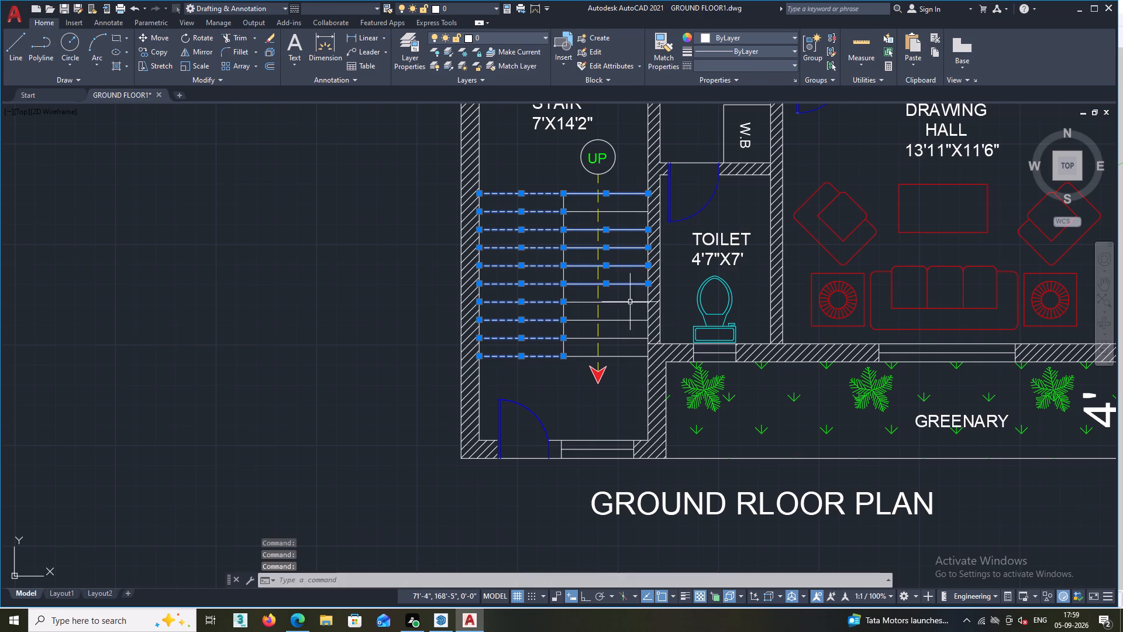
pyautogui.click(630, 301)
pyautogui.click(630, 319)
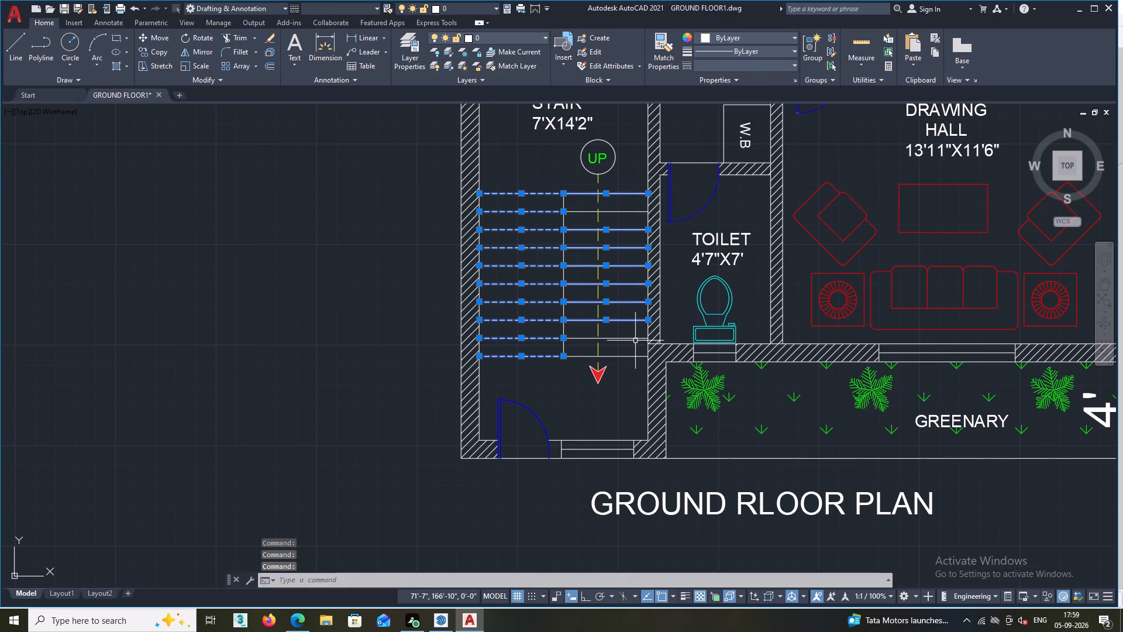
pyautogui.click(635, 339)
pyautogui.click(633, 356)
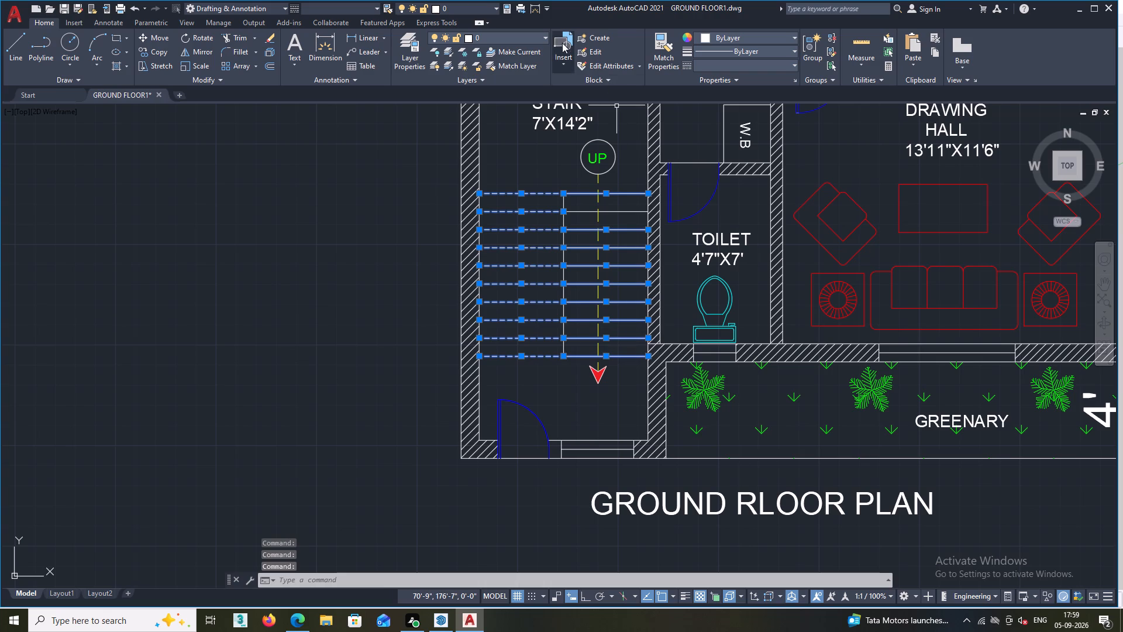
pyautogui.click(546, 37)
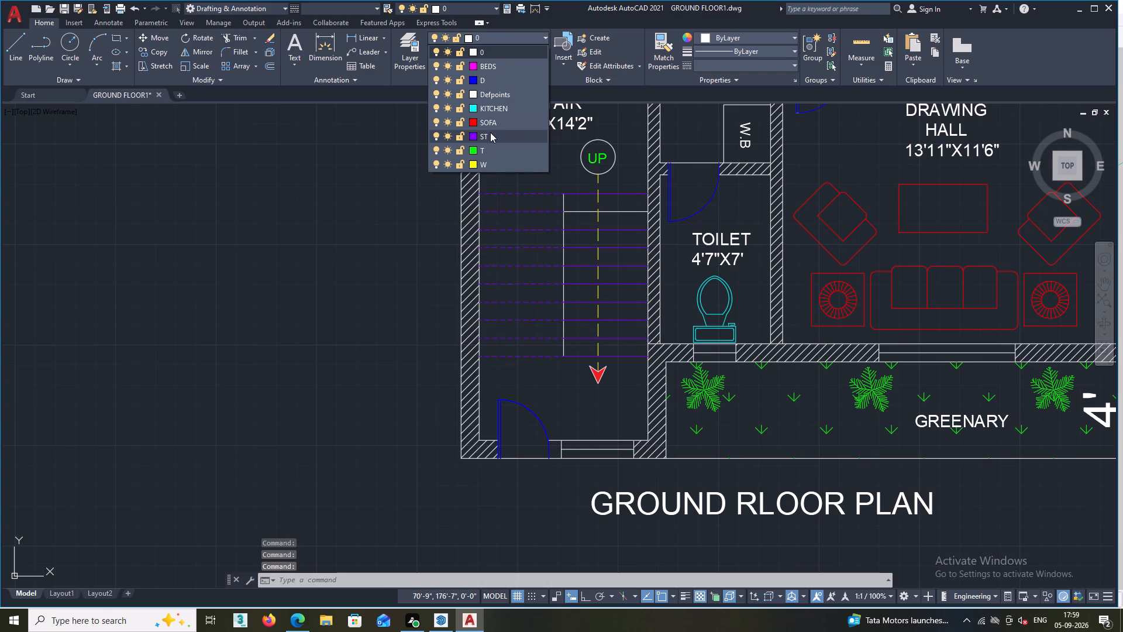
pyautogui.doubleClick(490, 132)
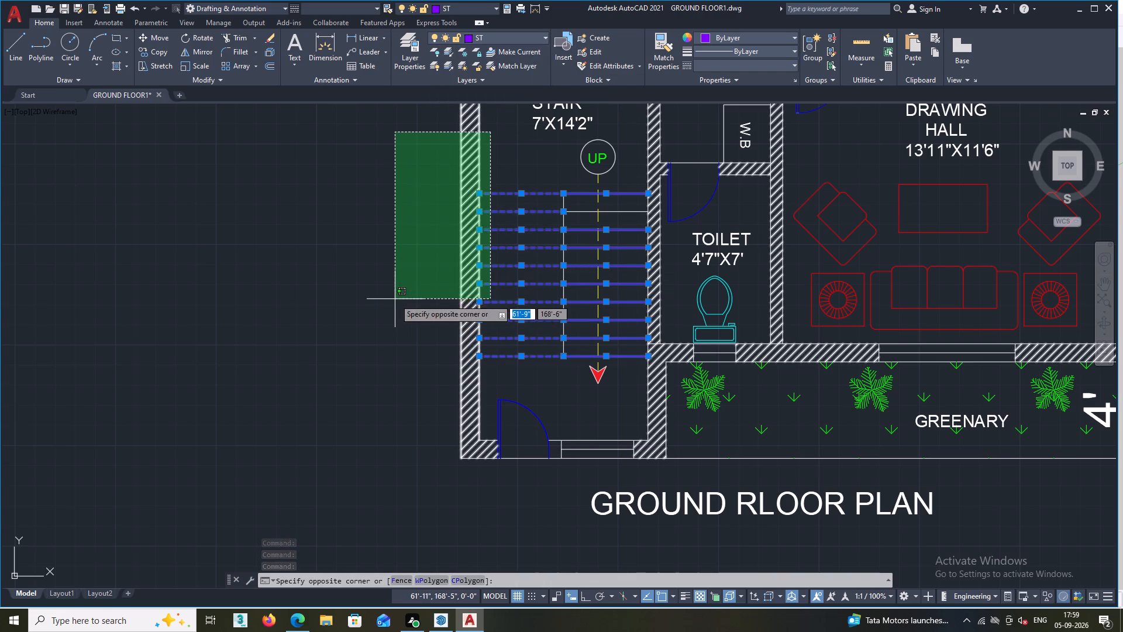
pyautogui.press('Escape')
pyautogui.press('Escape')
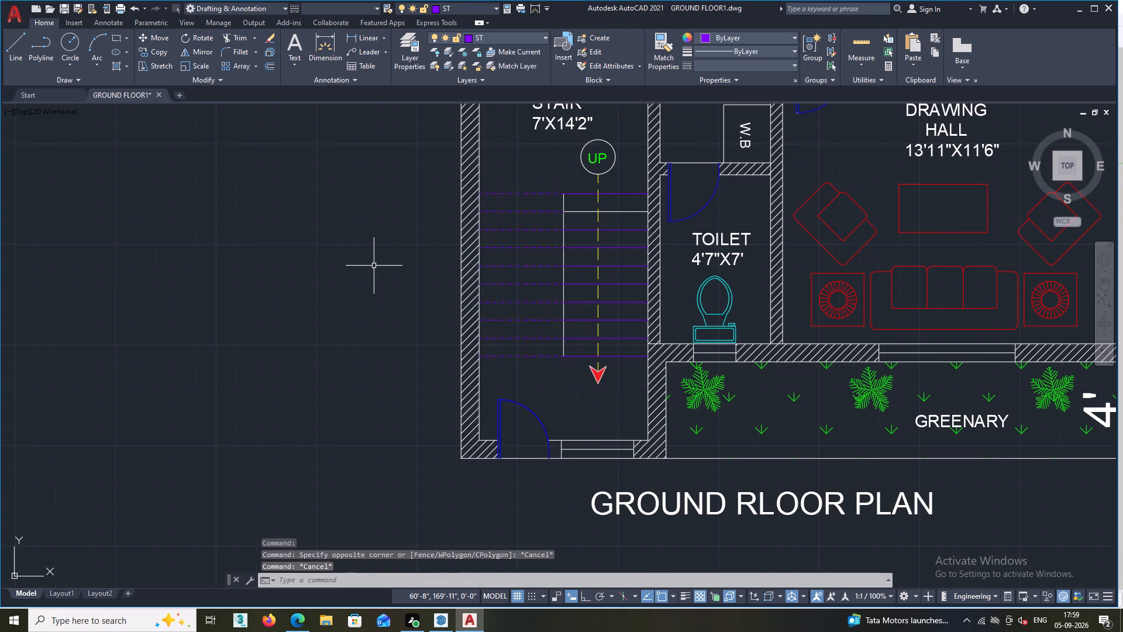
# Examine the colours of the stair, greenery, rooms and furniture across the whole ground floor plan.
pyautogui.scroll(-3, 374, 266)
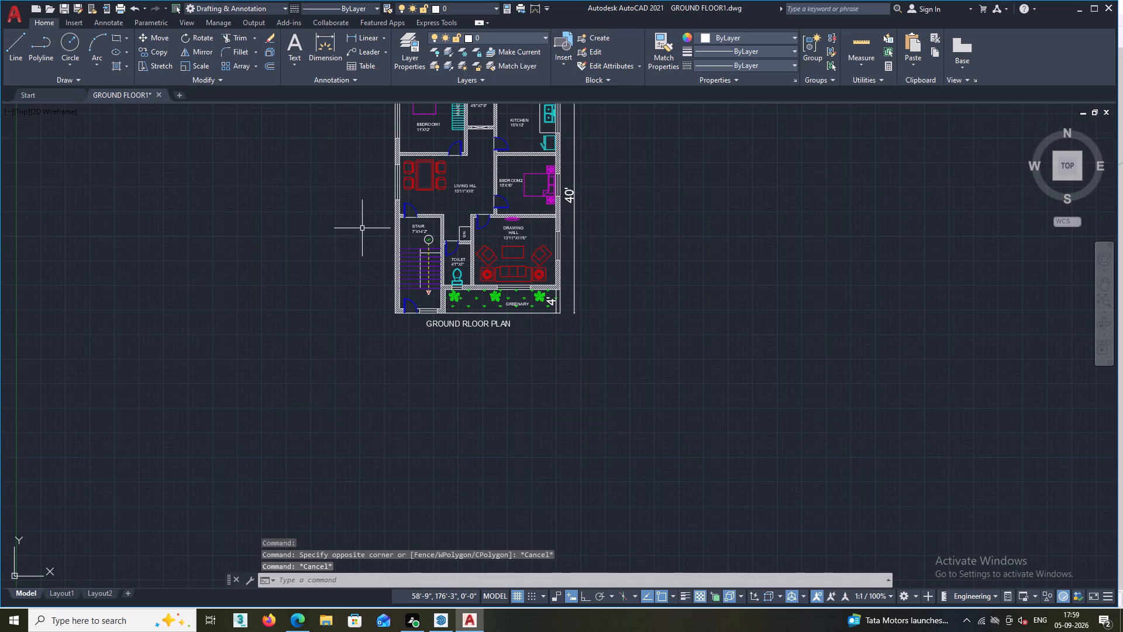
pyautogui.scroll(2, 433, 300)
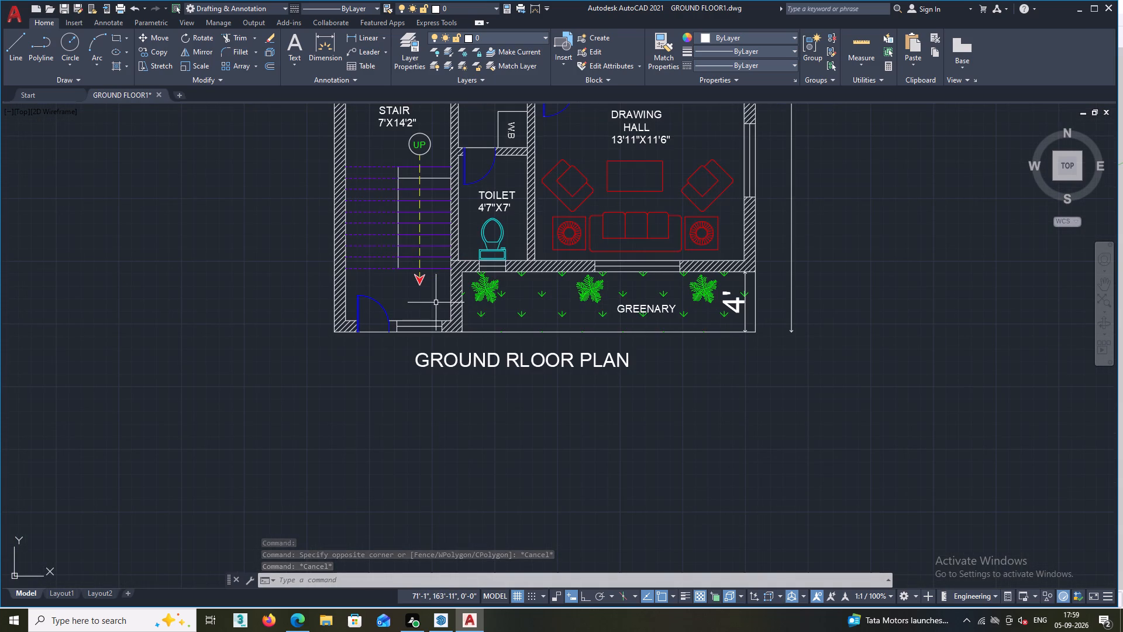
pyautogui.scroll(-2, 436, 303)
pyautogui.moveTo(629, 224); pyautogui.dragTo(637, 304, button='middle')
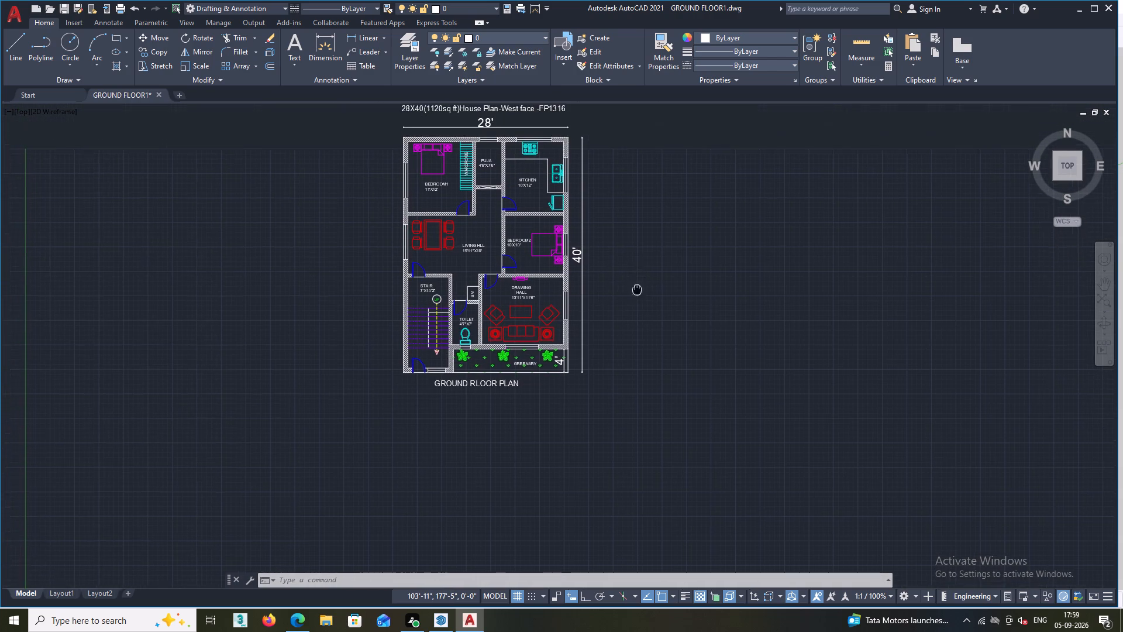
pyautogui.moveTo(637, 304); pyautogui.dragTo(666, 330, button='middle')
pyautogui.scroll(2, 534, 211)
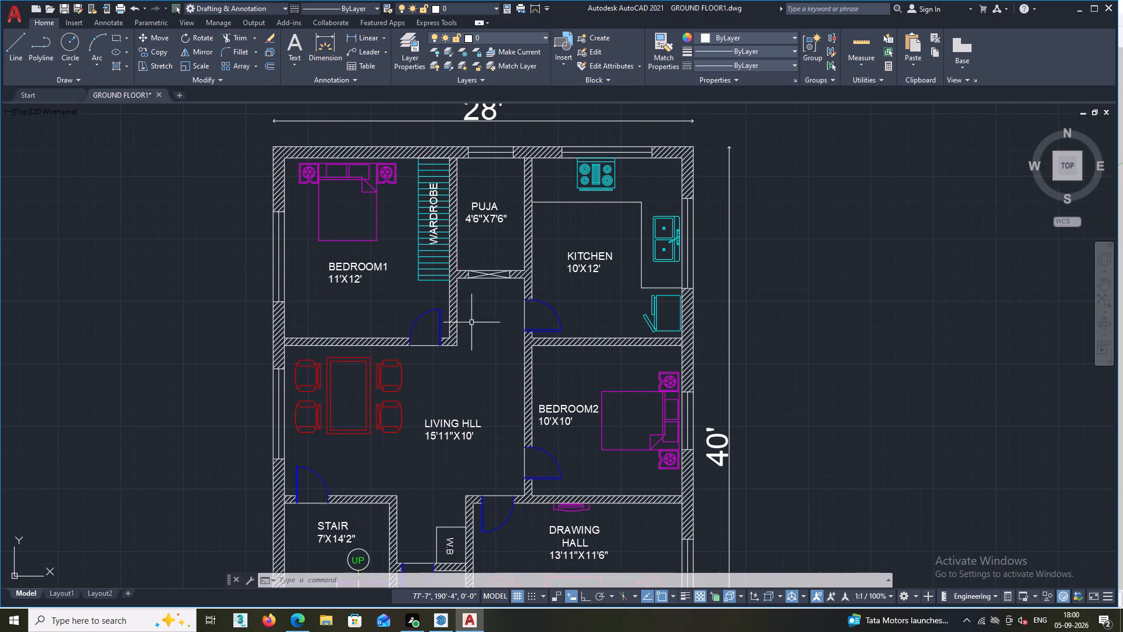
pyautogui.scroll(-1, 473, 327)
pyautogui.moveTo(479, 324); pyautogui.dragTo(493, 179, button='middle')
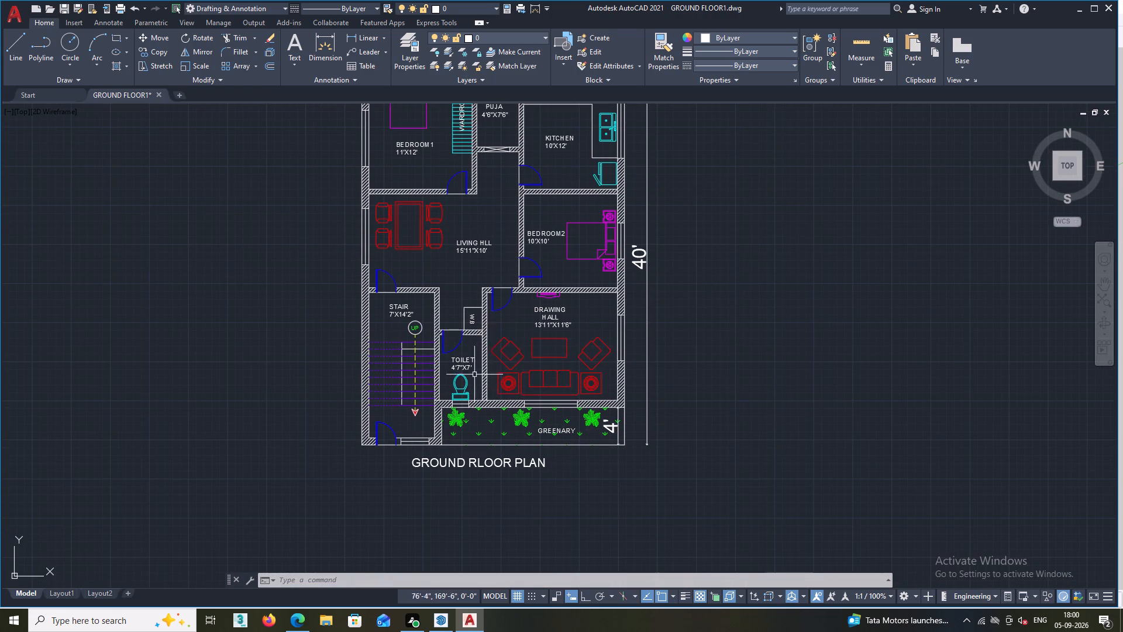
pyautogui.scroll(1, 478, 391)
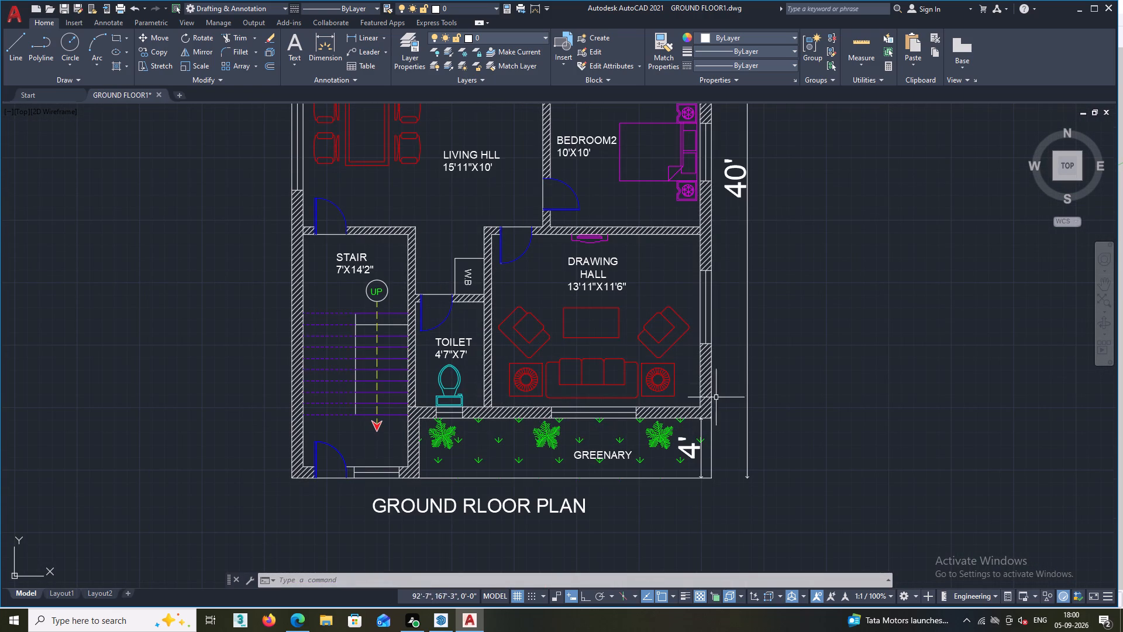
pyautogui.moveTo(732, 297); pyautogui.dragTo(681, 348, button='middle')
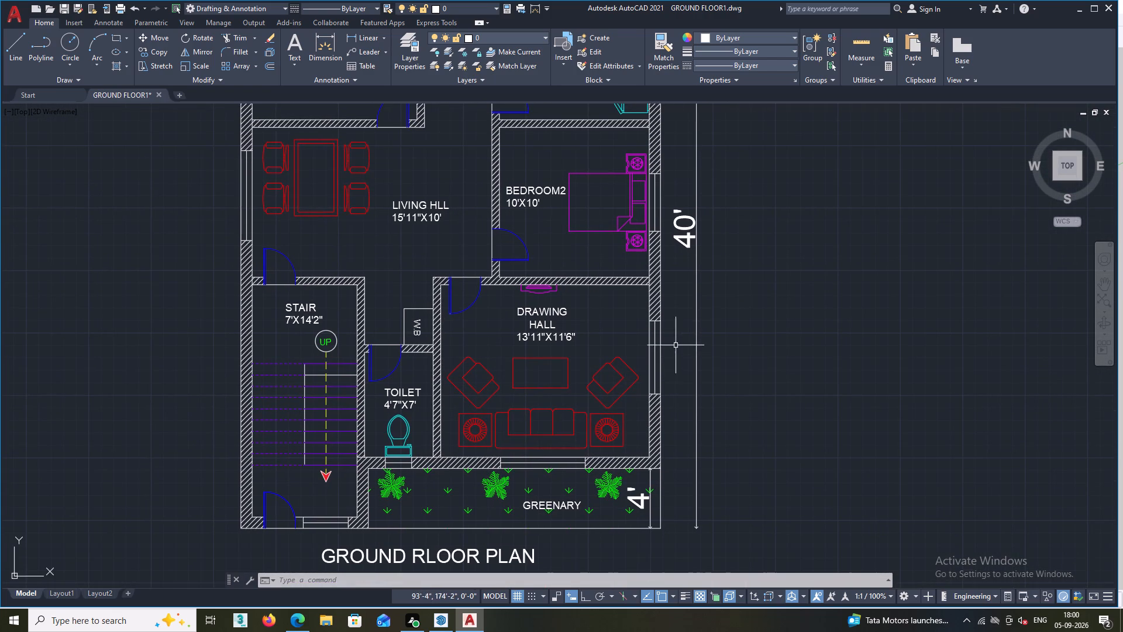
pyautogui.scroll(-2, 677, 329)
pyautogui.scroll(1, 539, 399)
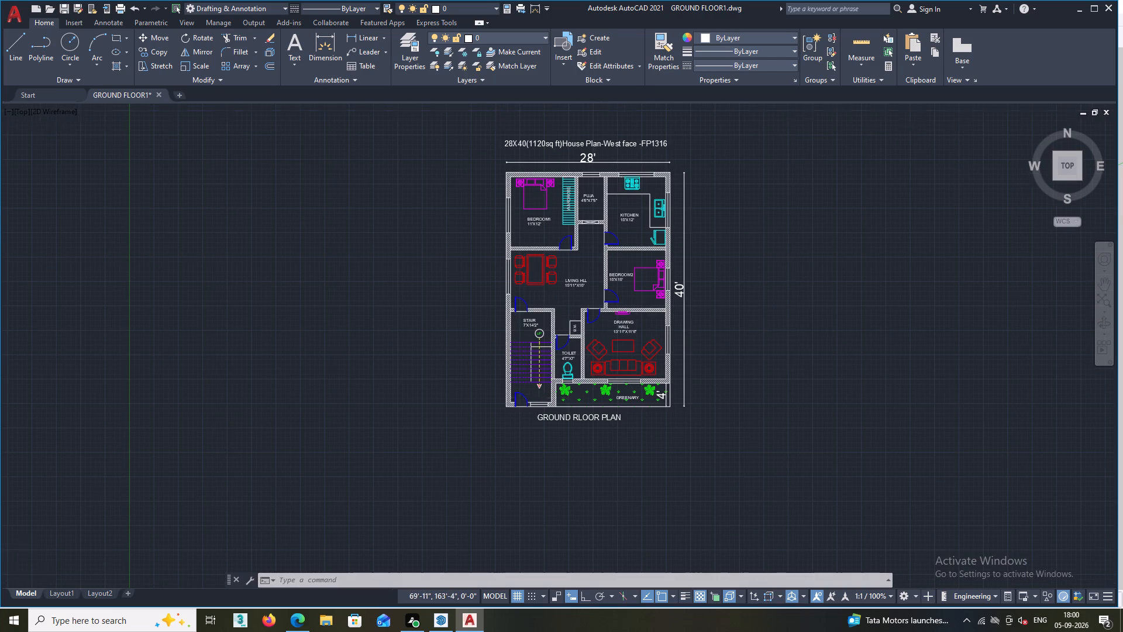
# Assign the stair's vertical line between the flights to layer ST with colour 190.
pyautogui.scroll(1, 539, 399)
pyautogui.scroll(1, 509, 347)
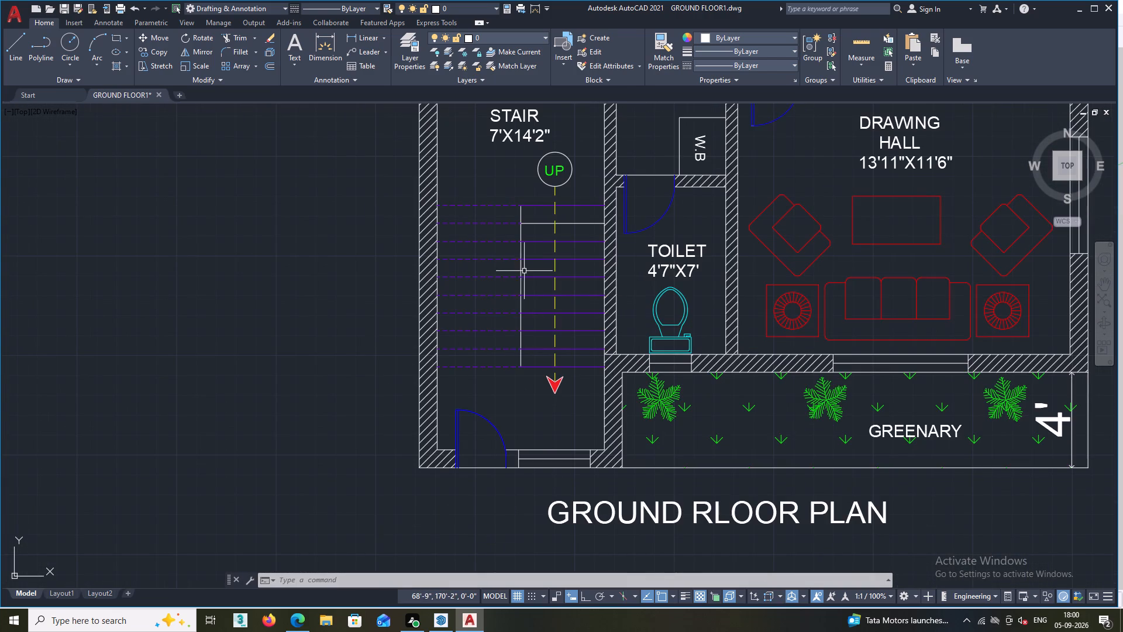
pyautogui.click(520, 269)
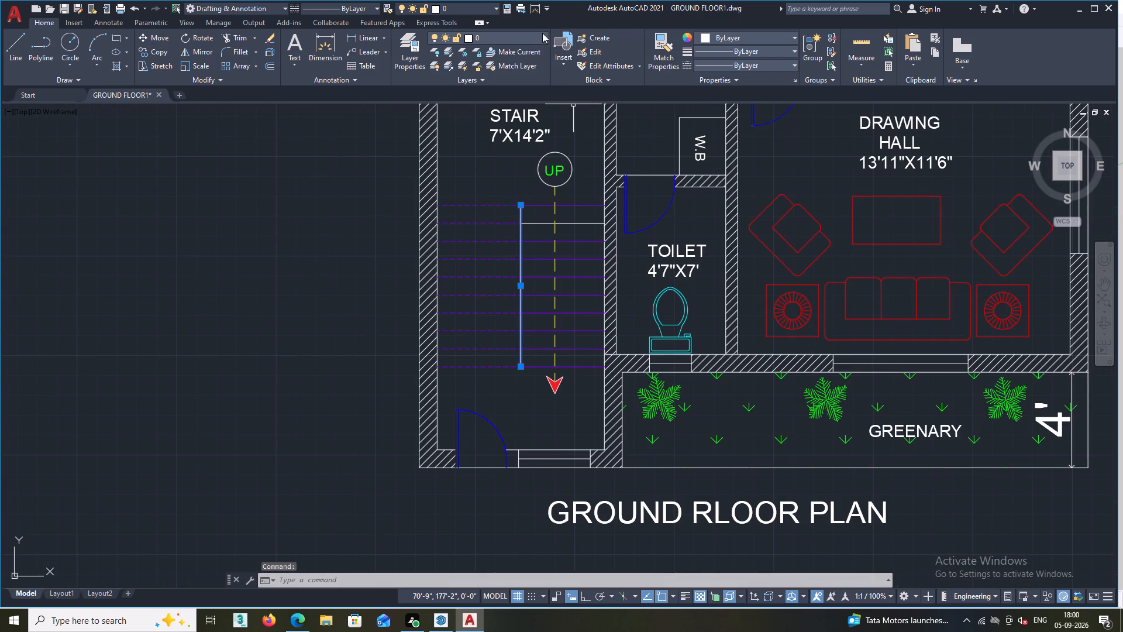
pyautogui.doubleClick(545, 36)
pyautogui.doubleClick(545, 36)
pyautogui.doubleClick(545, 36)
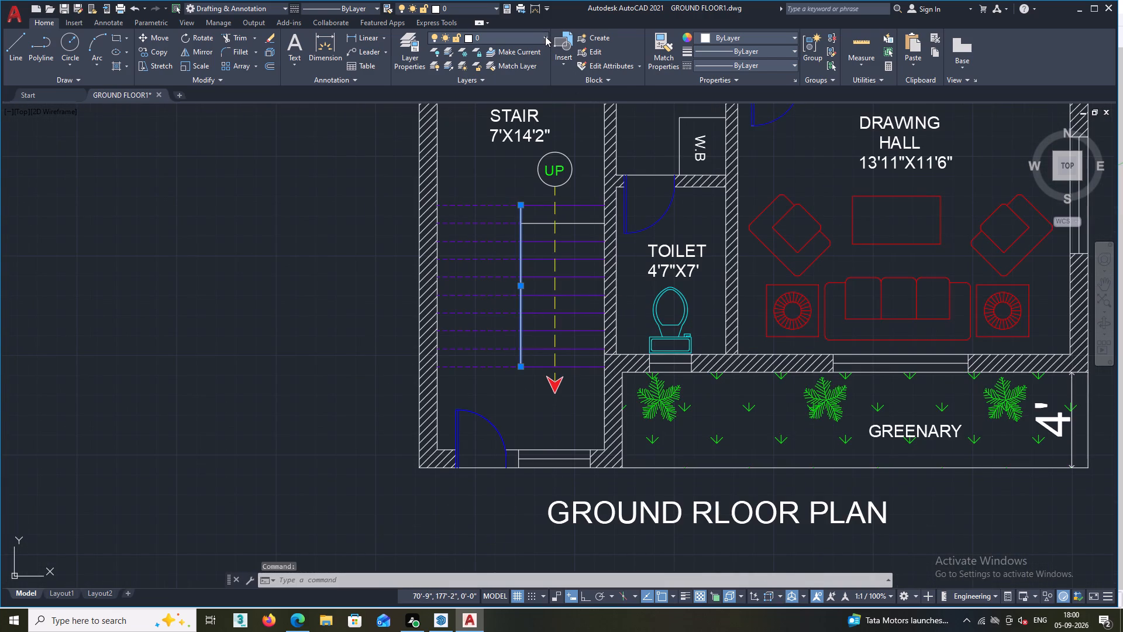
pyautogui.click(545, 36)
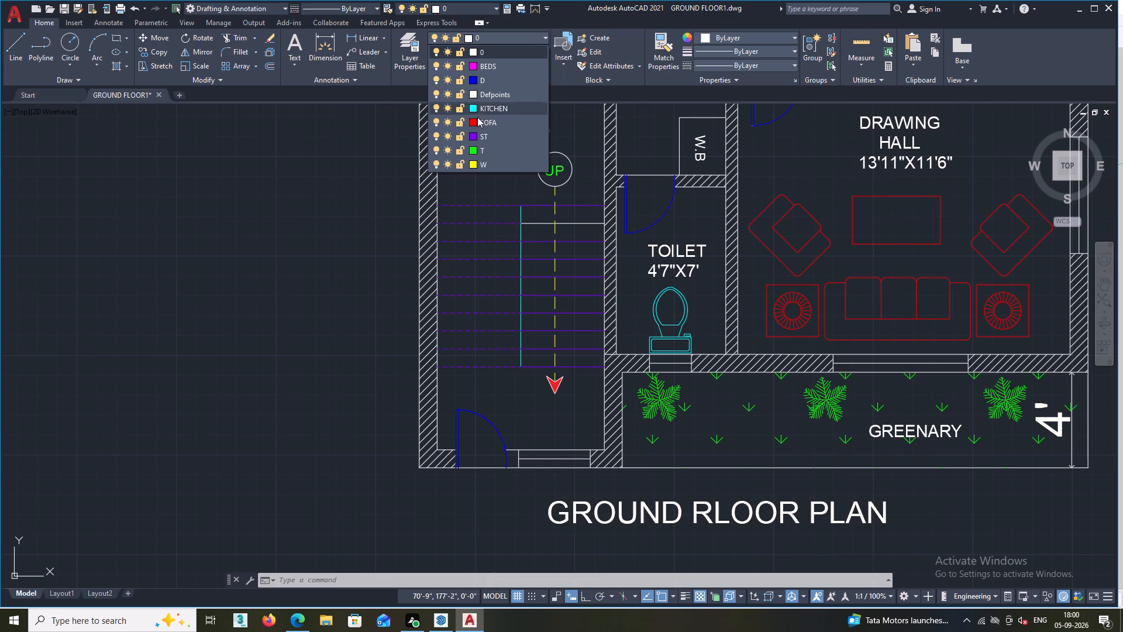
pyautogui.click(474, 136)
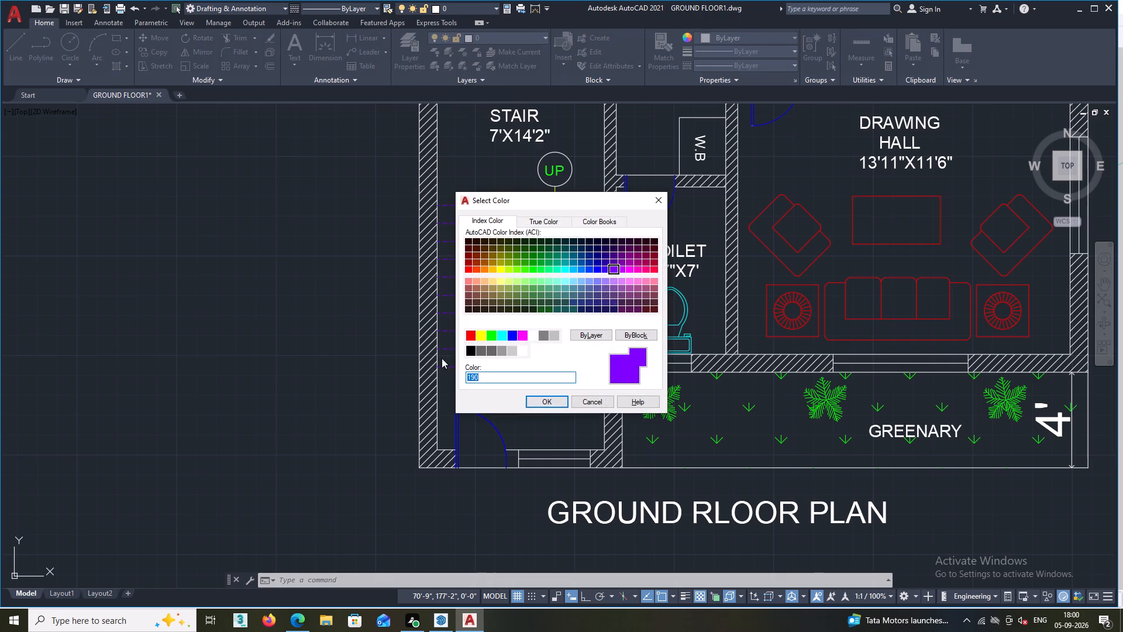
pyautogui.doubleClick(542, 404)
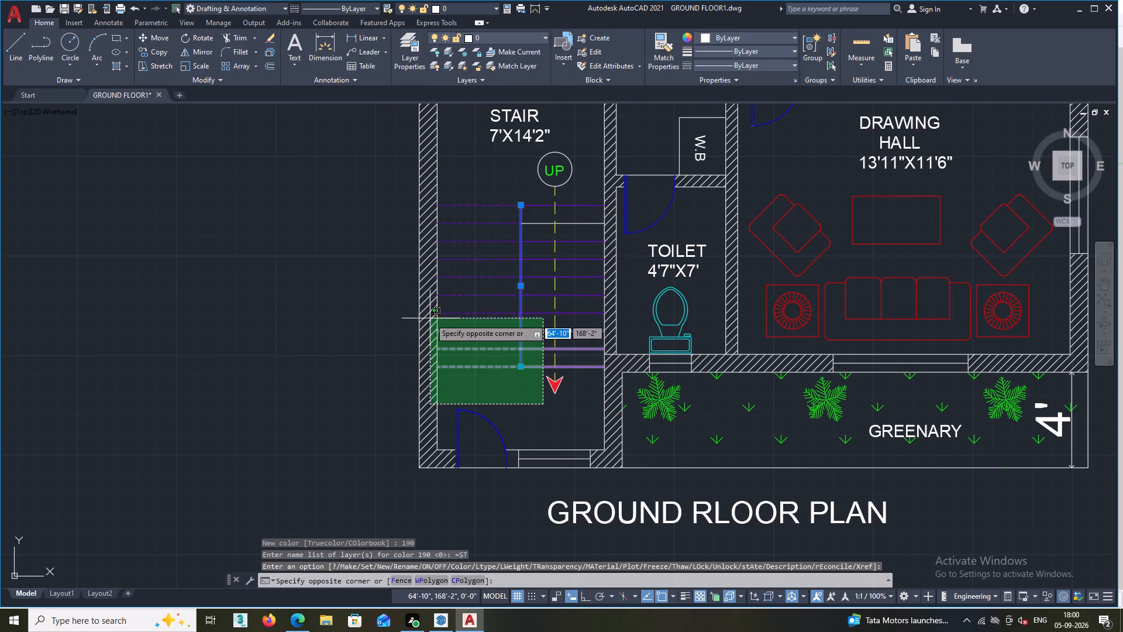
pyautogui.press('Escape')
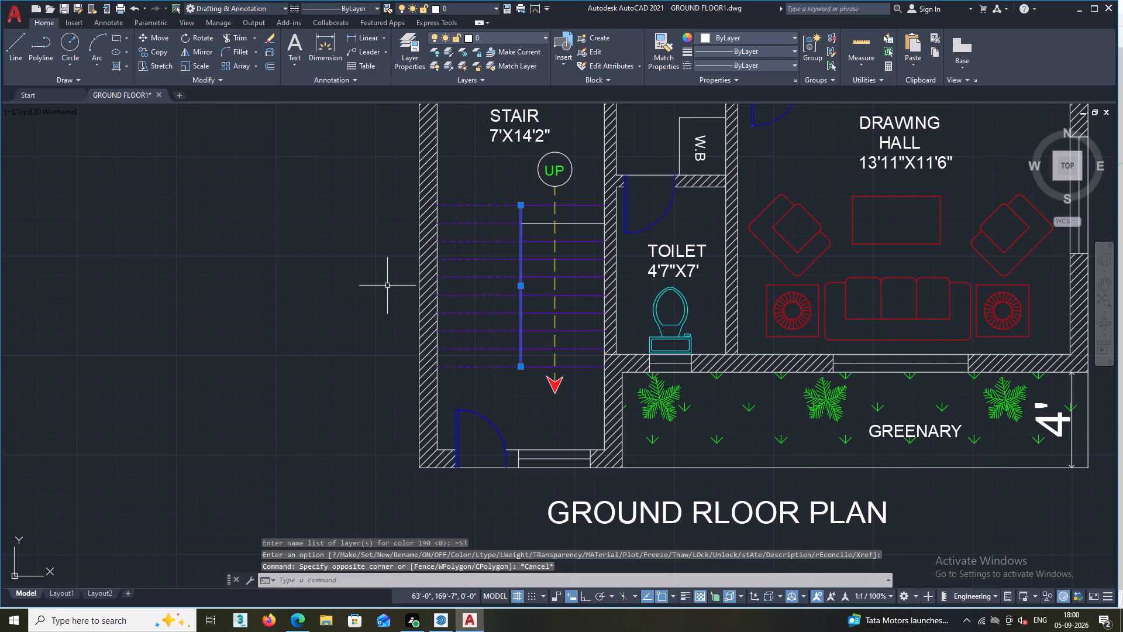
# Turn the PUJA room's window lines and the still-selected vertical stair line yellow using layer W with colour 2.
pyautogui.scroll(-3, 384, 286)
pyautogui.scroll(1, 608, 191)
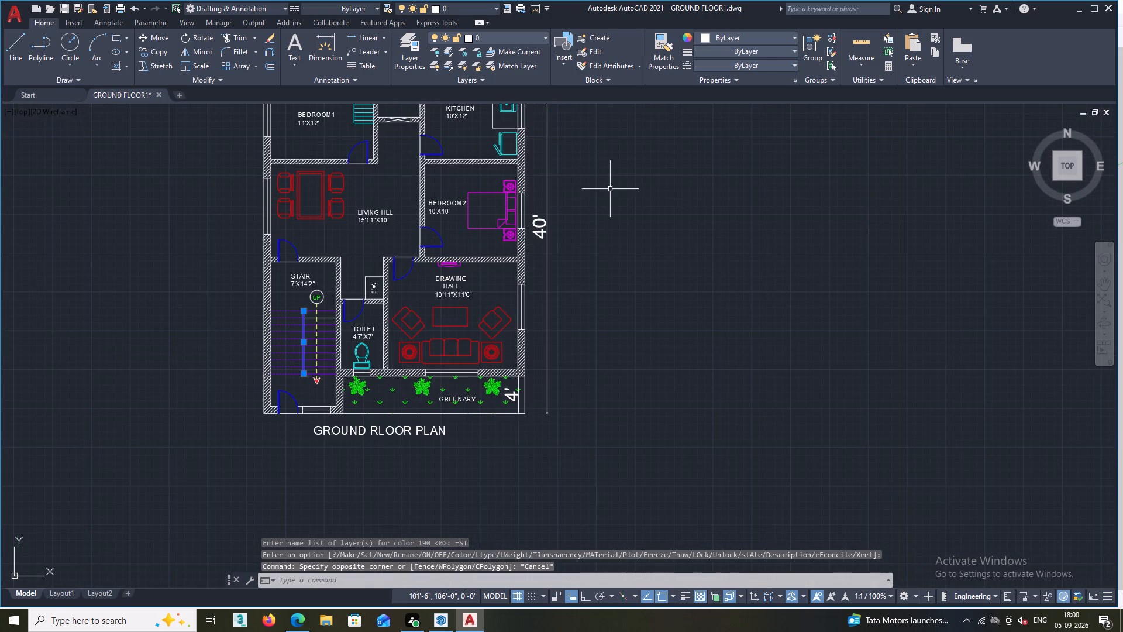
pyautogui.moveTo(610, 189); pyautogui.dragTo(622, 275, button='middle')
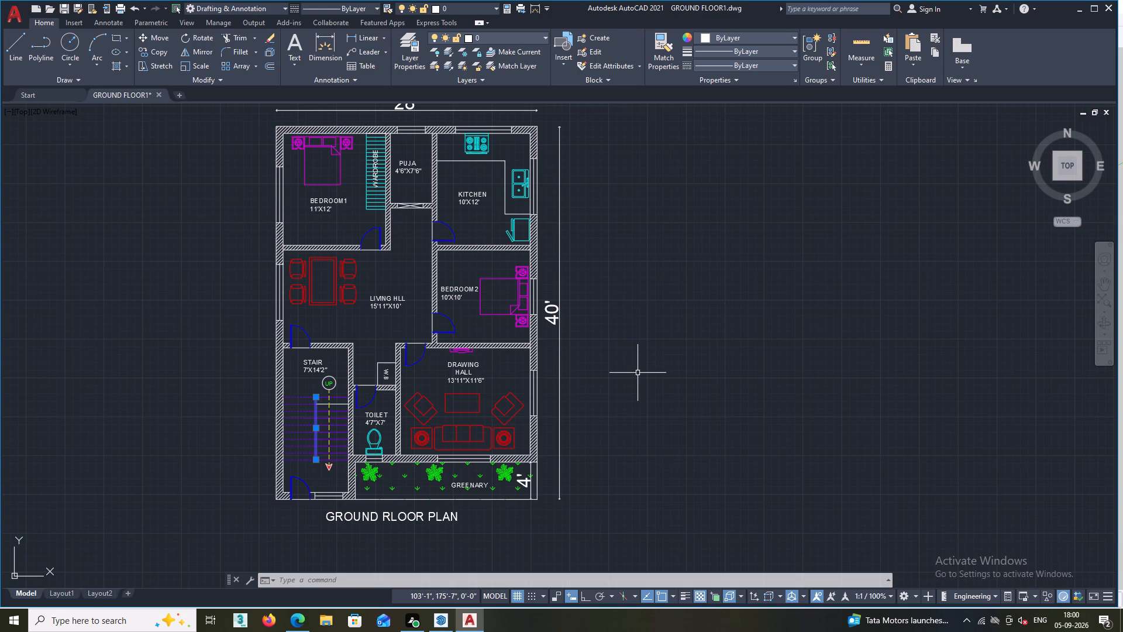
pyautogui.scroll(1, 377, 341)
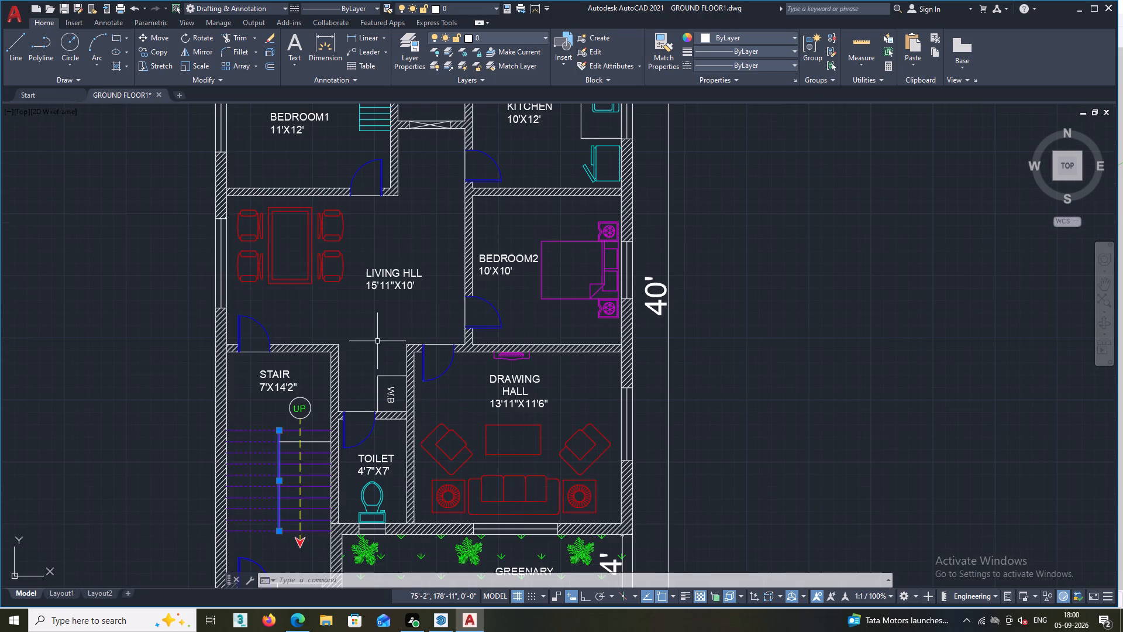
pyautogui.scroll(-1, 371, 342)
pyautogui.scroll(2, 407, 113)
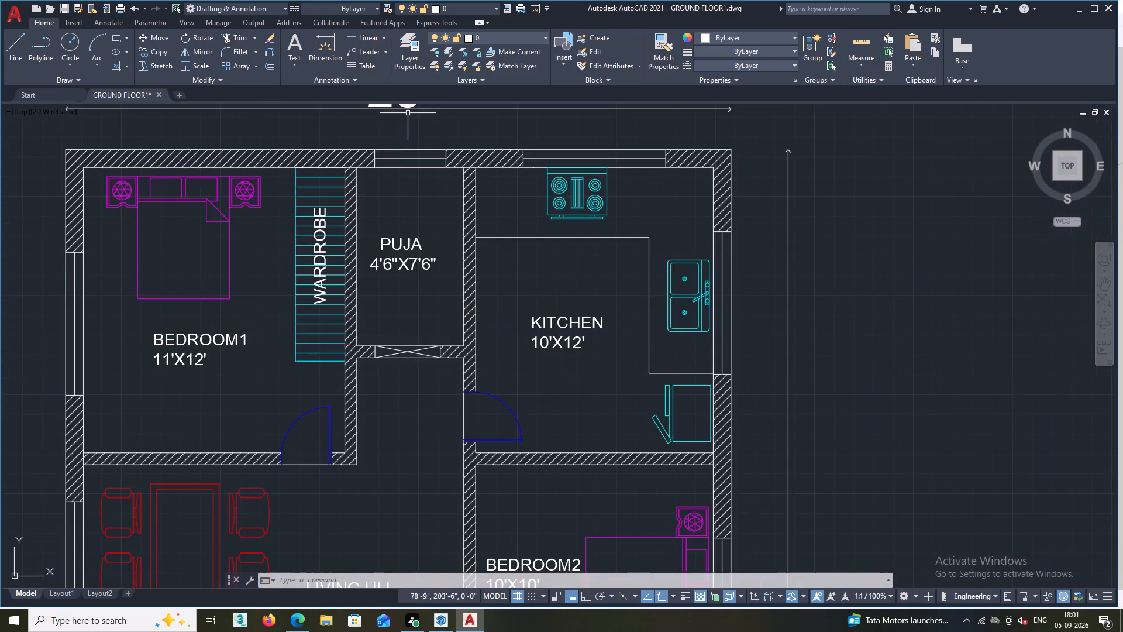
pyautogui.scroll(1, 401, 149)
pyautogui.click(407, 166)
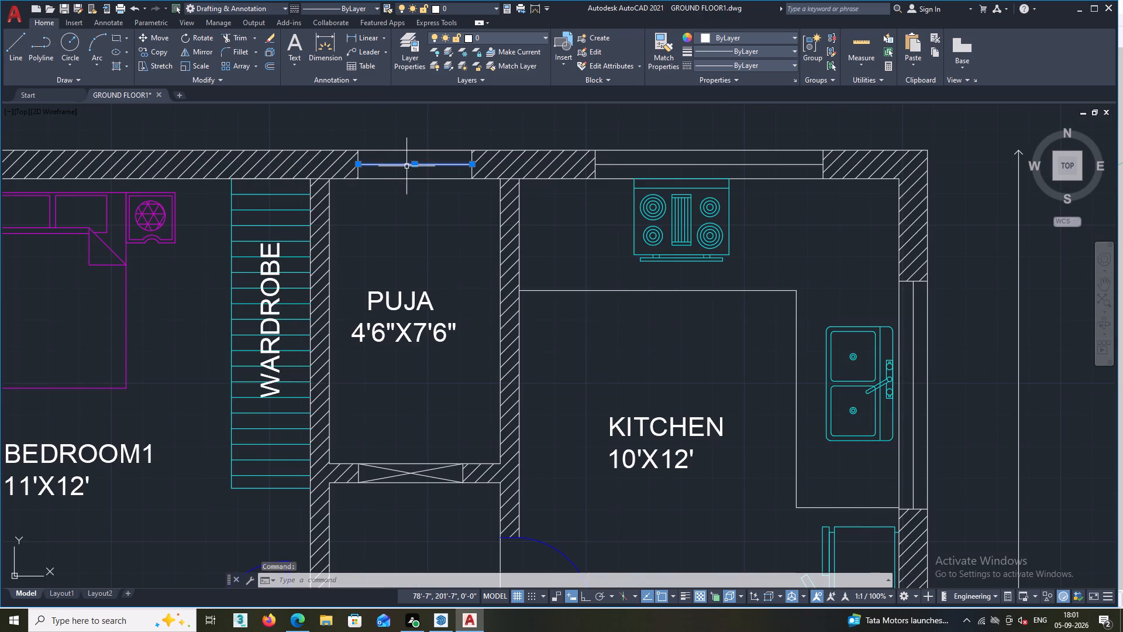
pyautogui.click(360, 173)
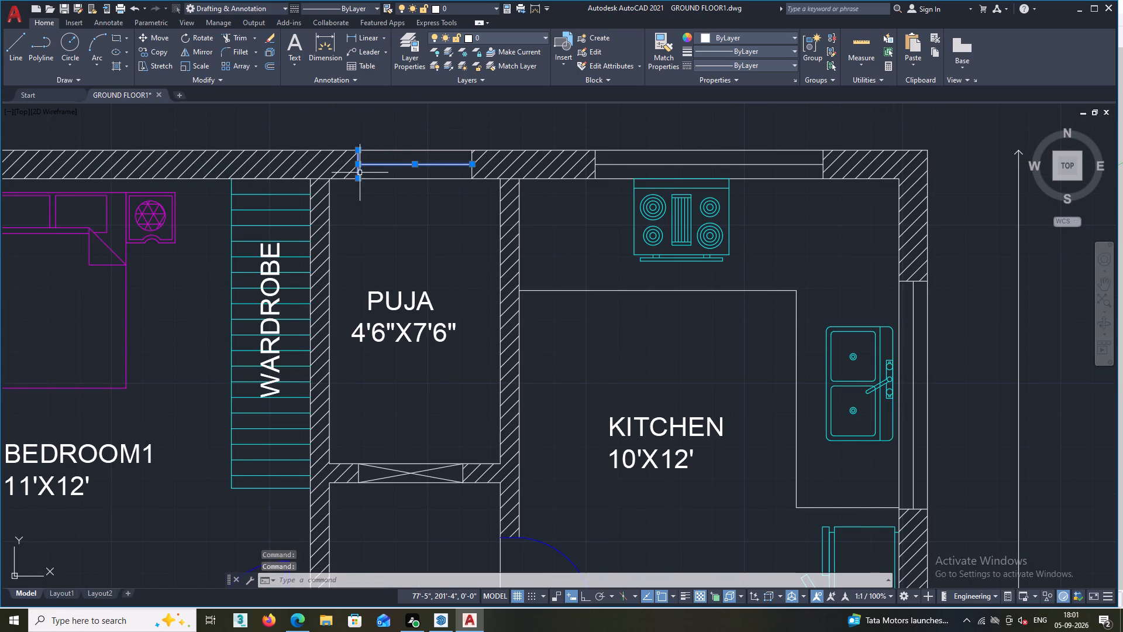
pyautogui.click(472, 174)
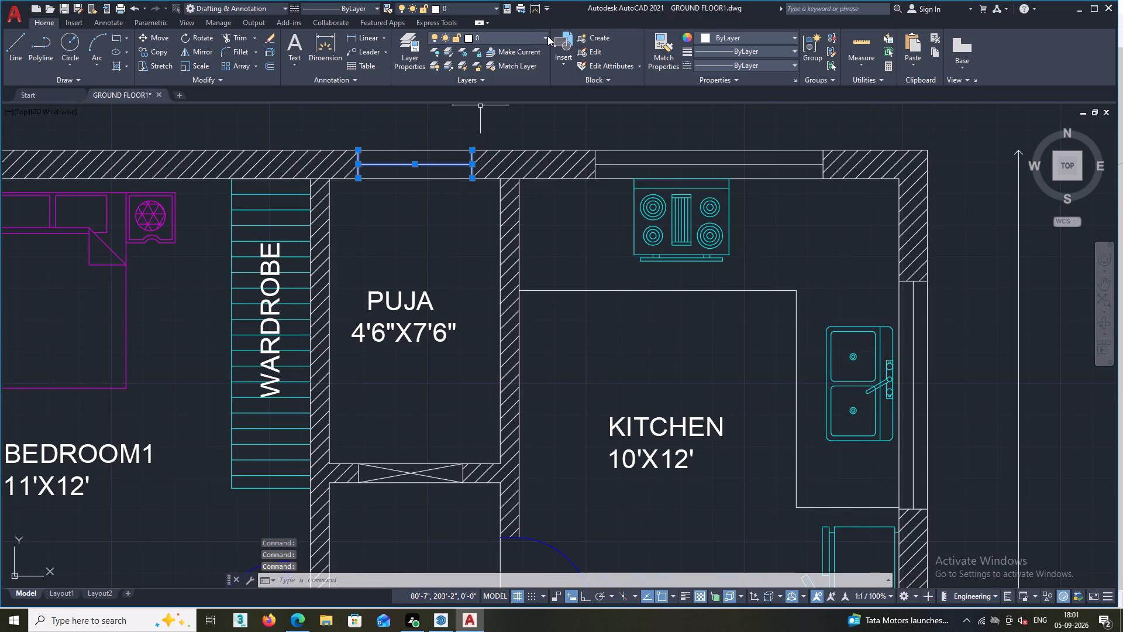
pyautogui.click(547, 36)
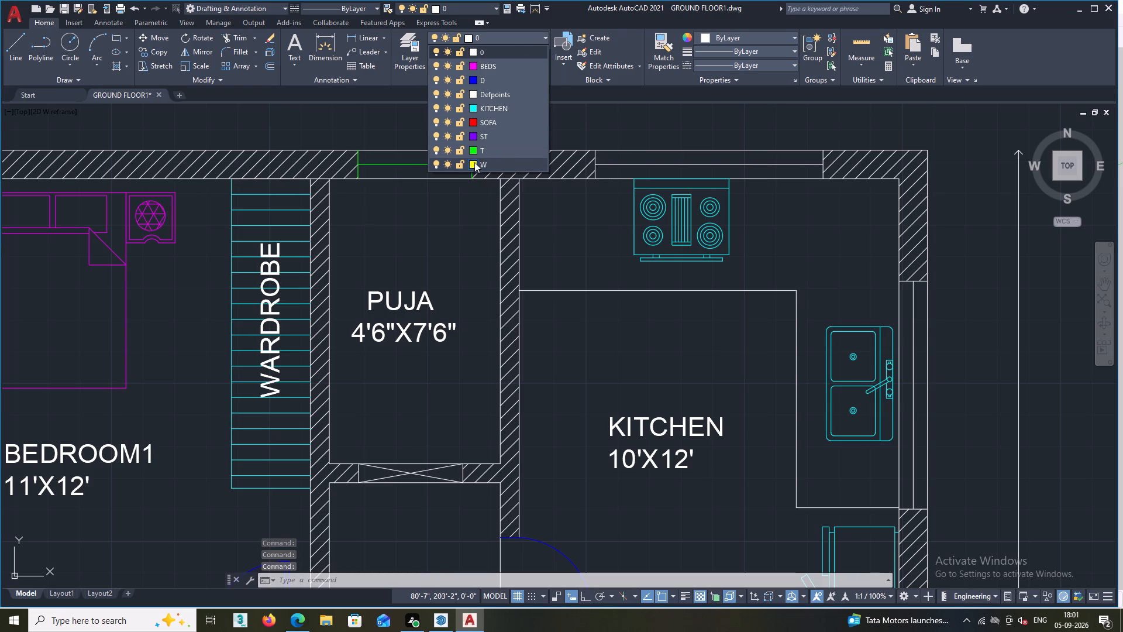
pyautogui.click(474, 163)
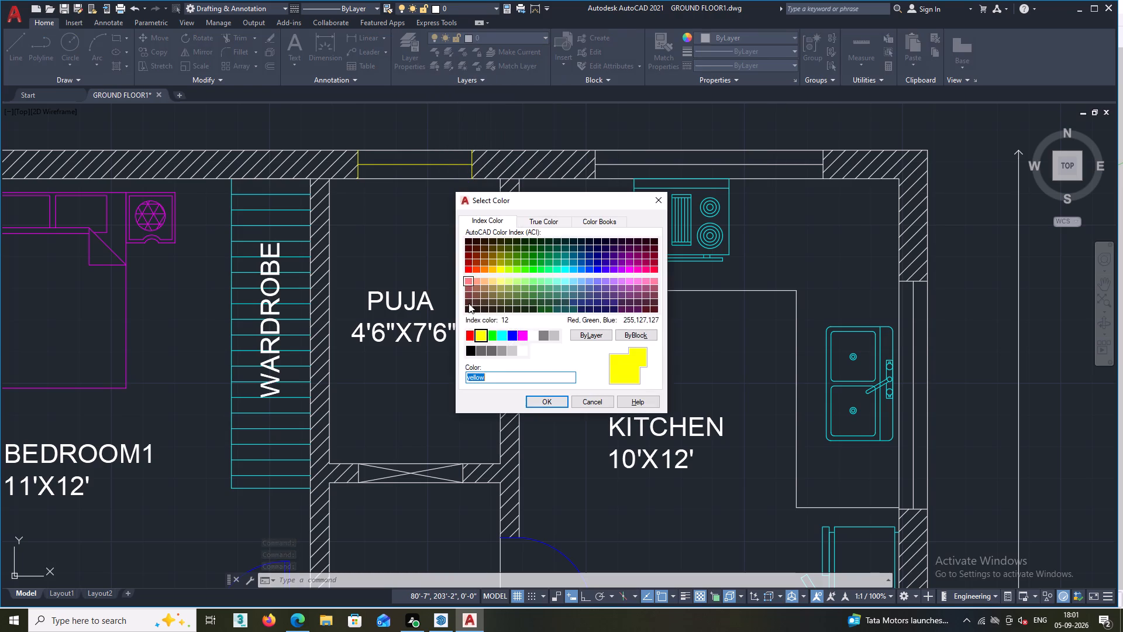
pyautogui.click(546, 399)
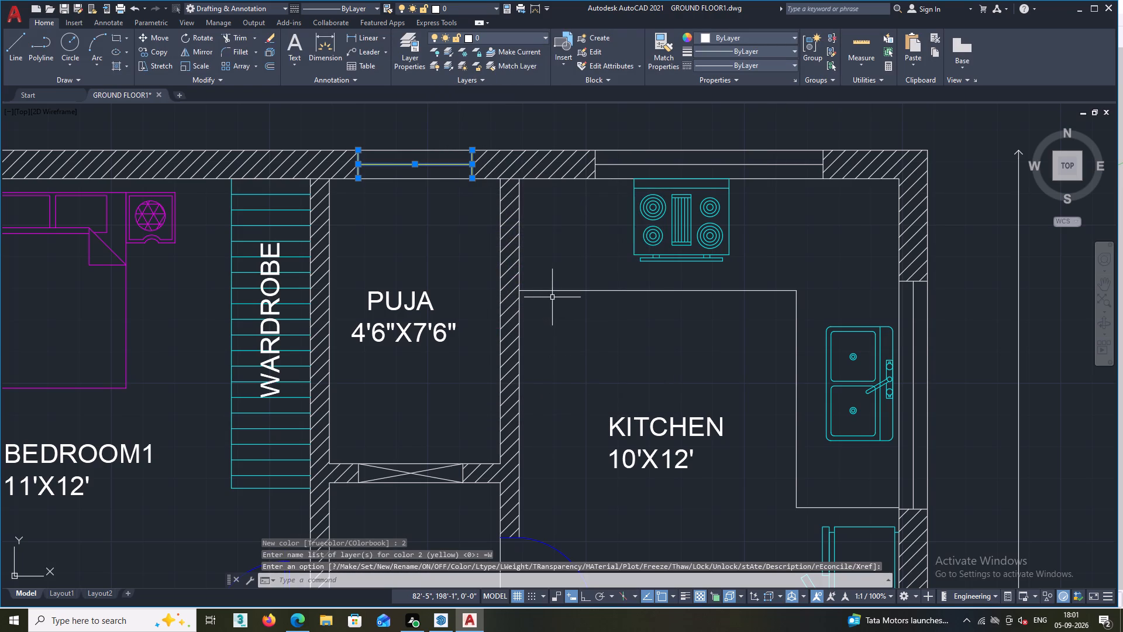
pyautogui.press('Escape')
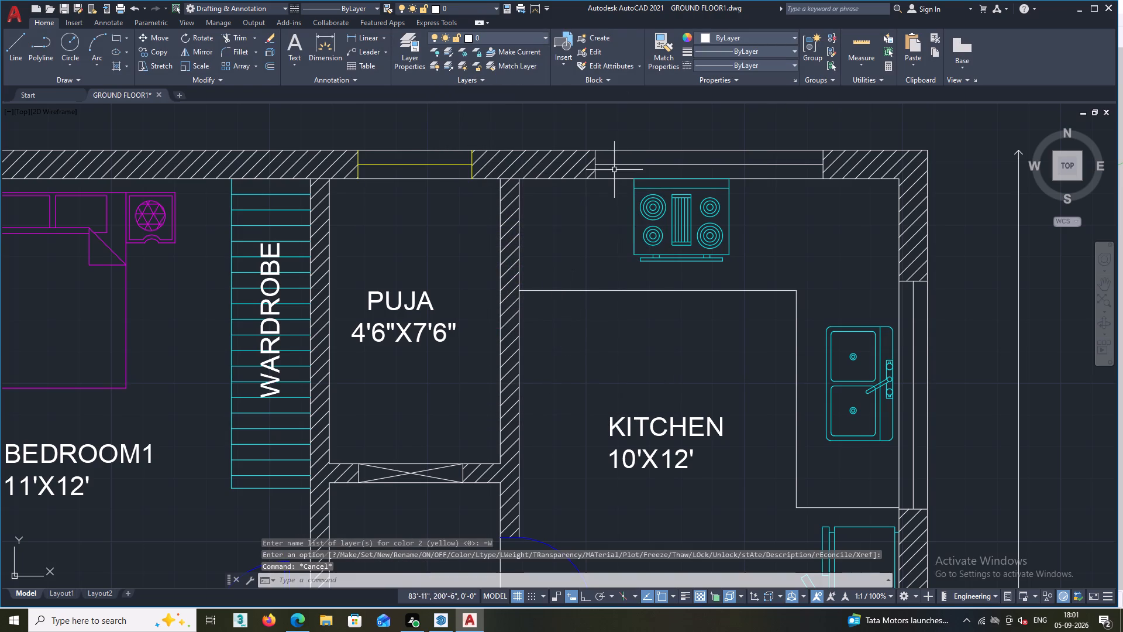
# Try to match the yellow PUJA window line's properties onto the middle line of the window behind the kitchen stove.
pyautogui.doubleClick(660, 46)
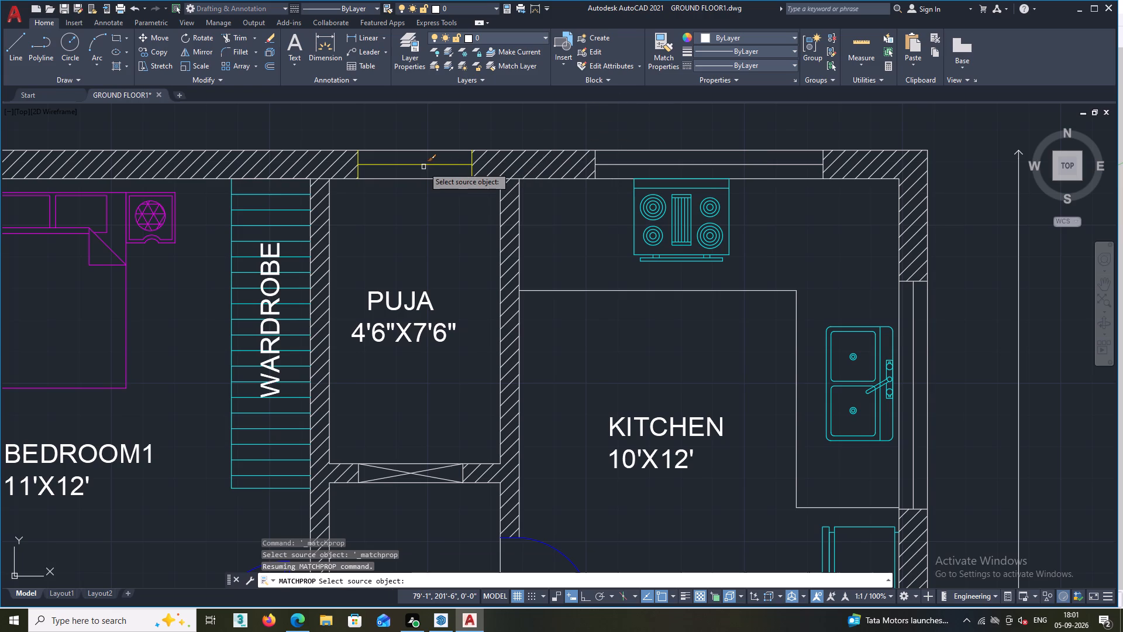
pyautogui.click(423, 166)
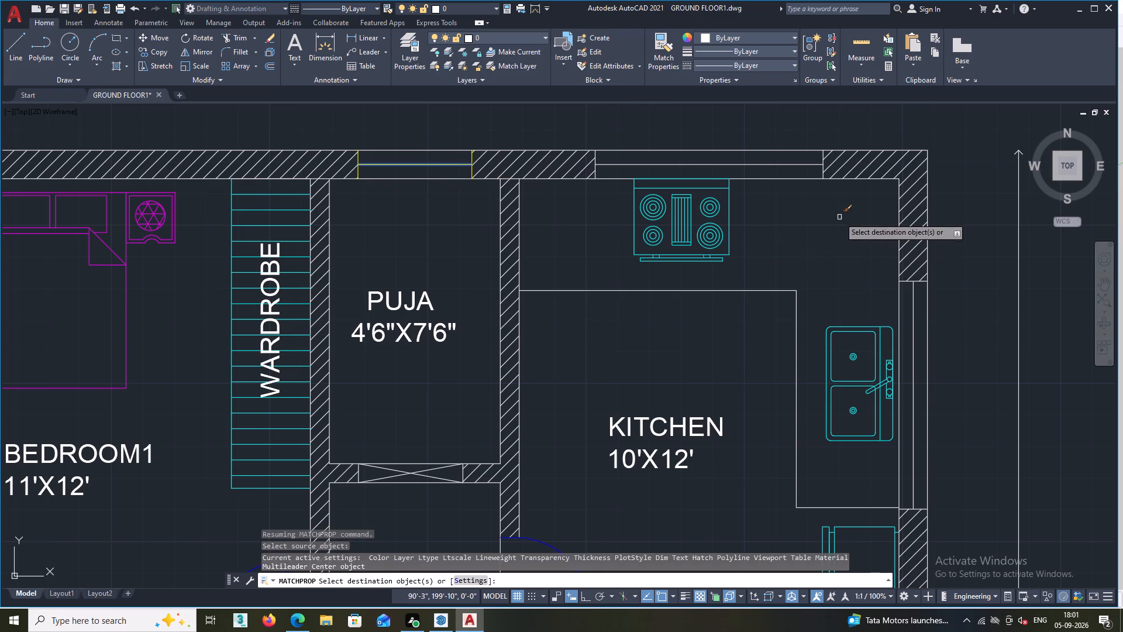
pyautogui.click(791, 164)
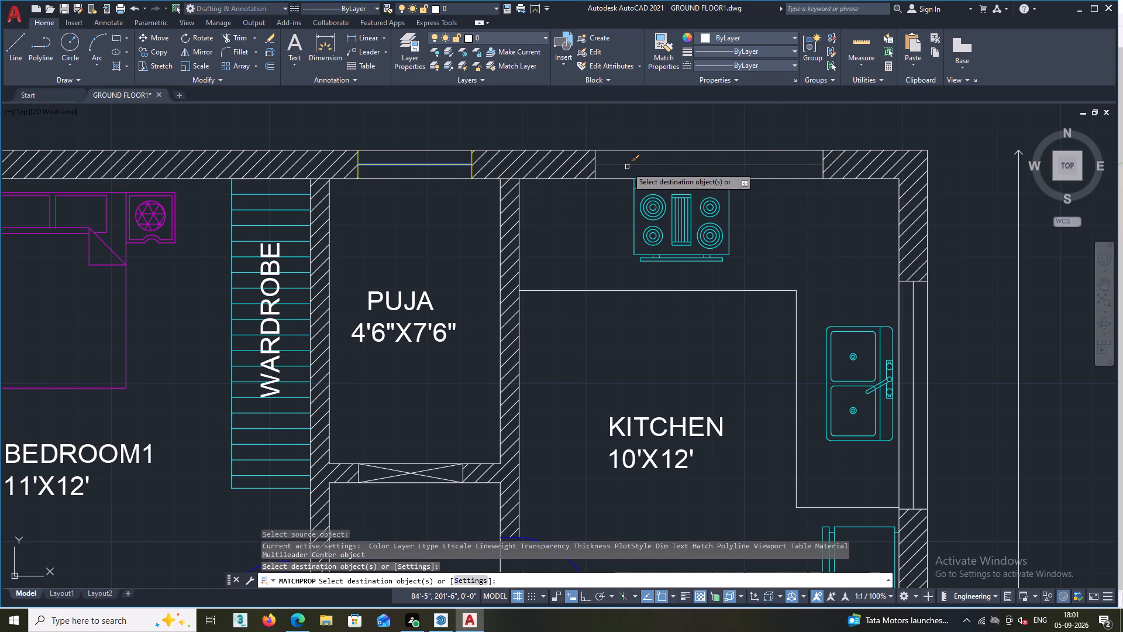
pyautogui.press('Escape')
# Select the middle and end lines of the two kitchen windows, behind the stove and beside the sink.
pyautogui.click(643, 165)
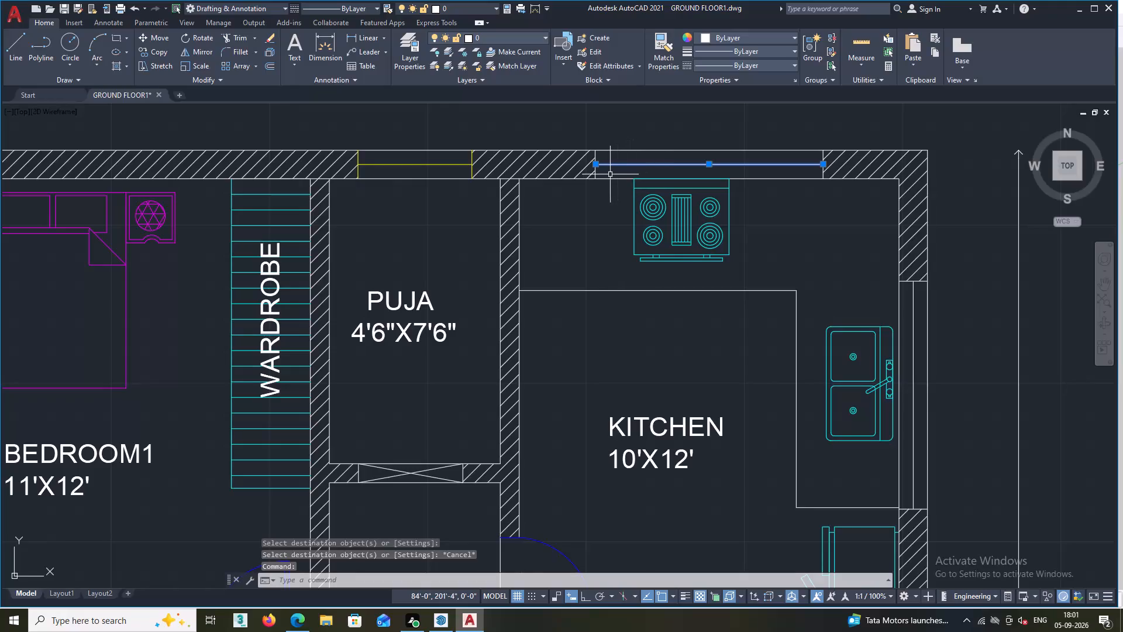
pyautogui.click(595, 176)
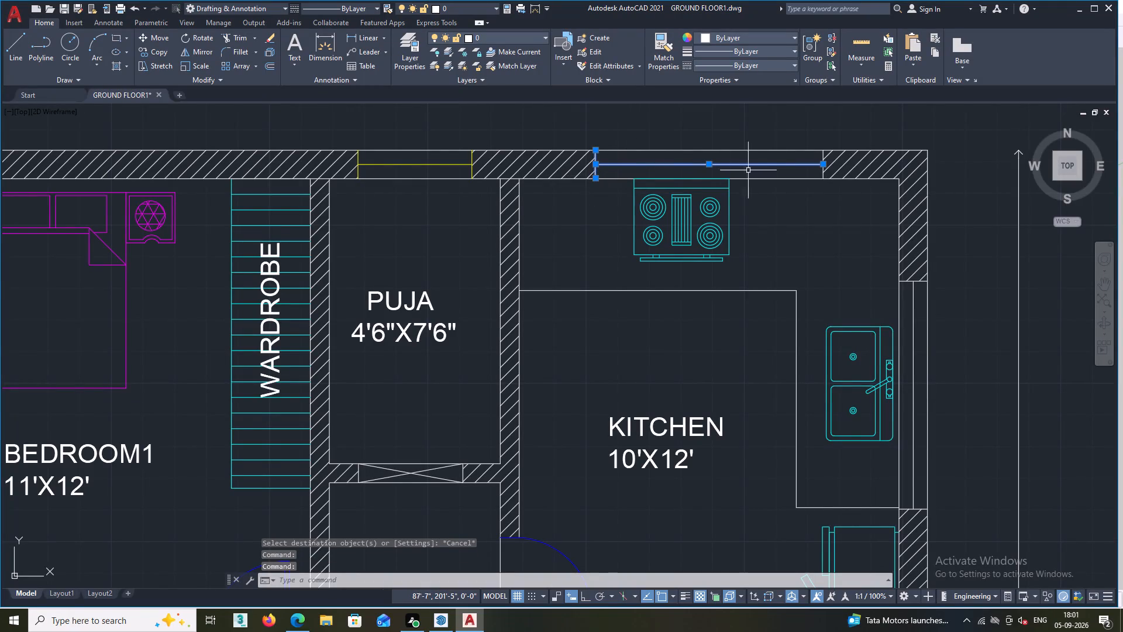
pyautogui.click(822, 172)
pyautogui.scroll(-2, 831, 220)
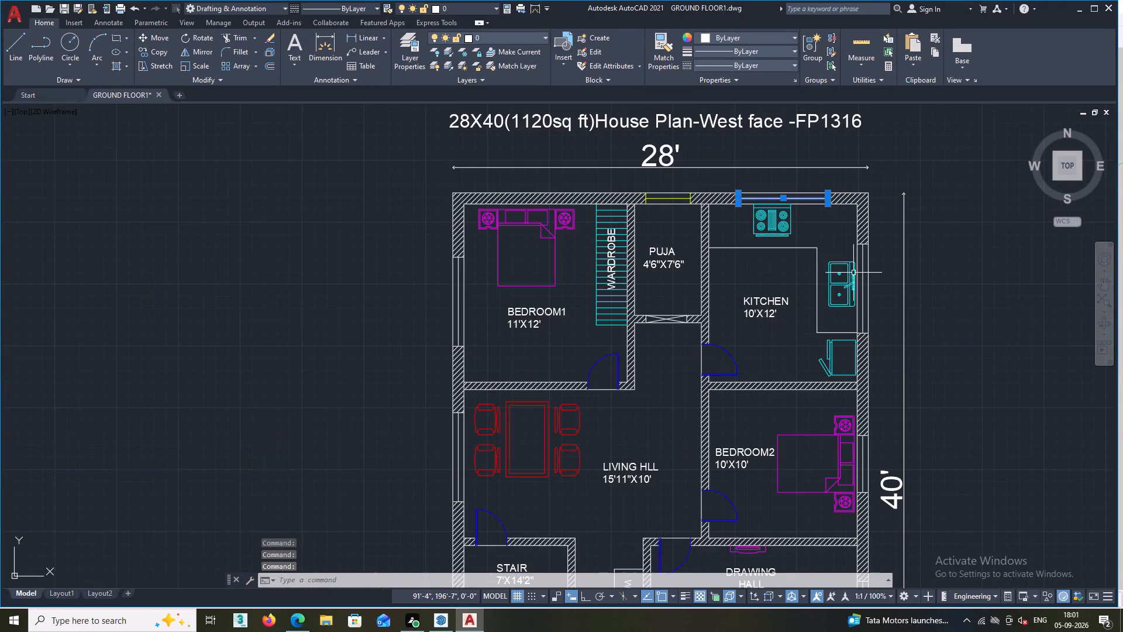
pyautogui.scroll(1, 872, 373)
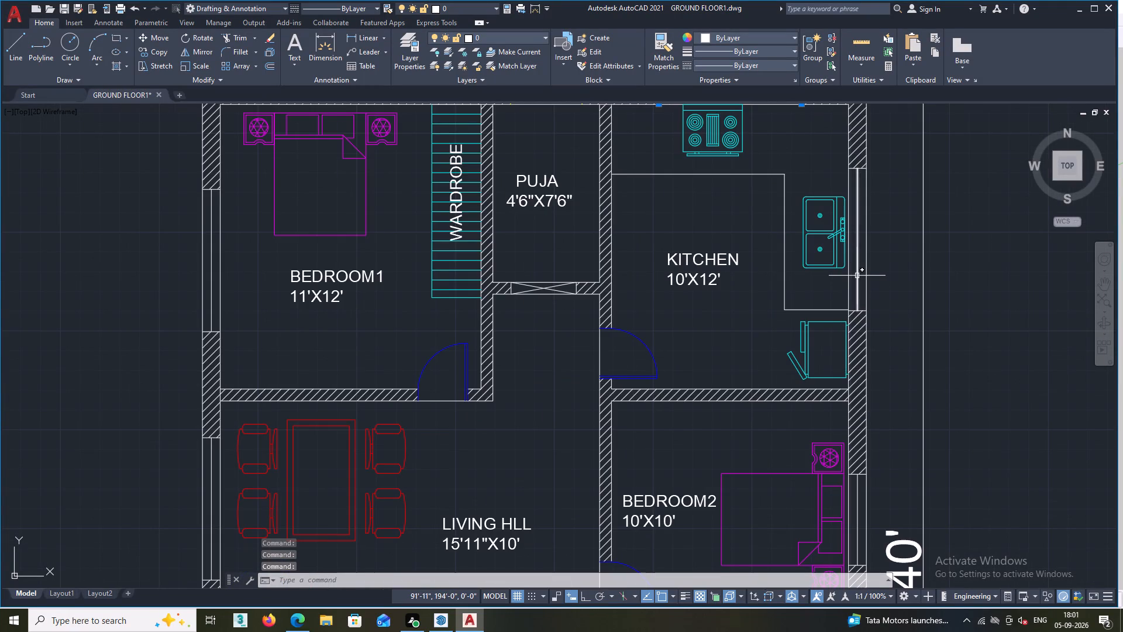
pyautogui.click(857, 276)
pyautogui.click(853, 169)
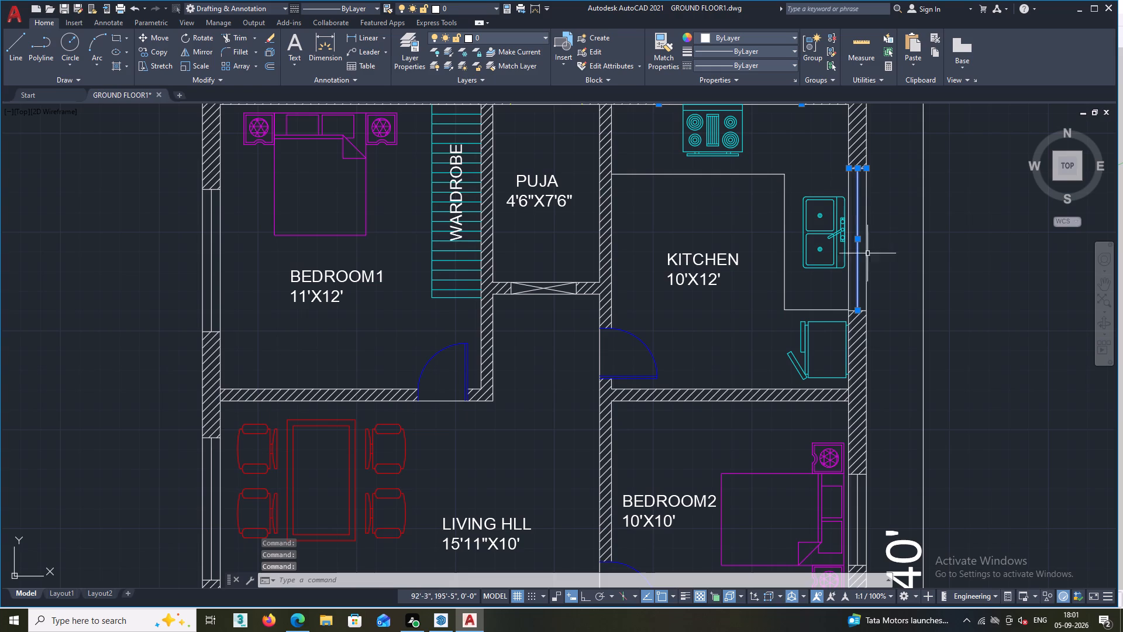
pyautogui.click(850, 311)
# Add the middle and end lines of the BEDROOM2 window behind the bed to the selection.
pyautogui.scroll(-1, 911, 327)
pyautogui.scroll(2, 894, 483)
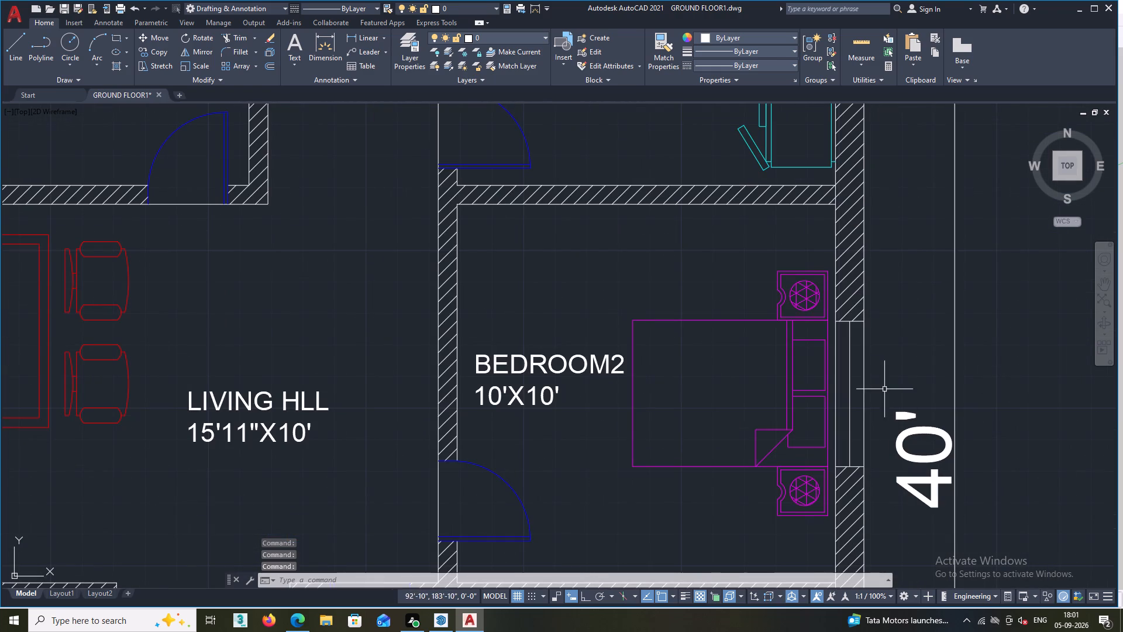
pyautogui.click(842, 321)
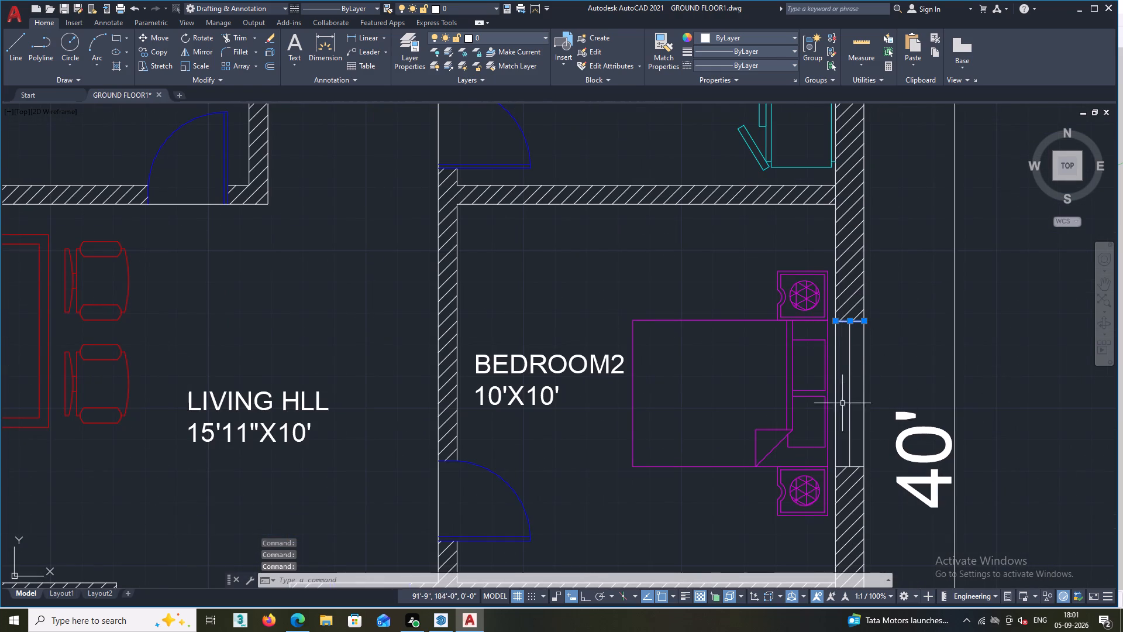
pyautogui.click(840, 466)
pyautogui.doubleClick(849, 422)
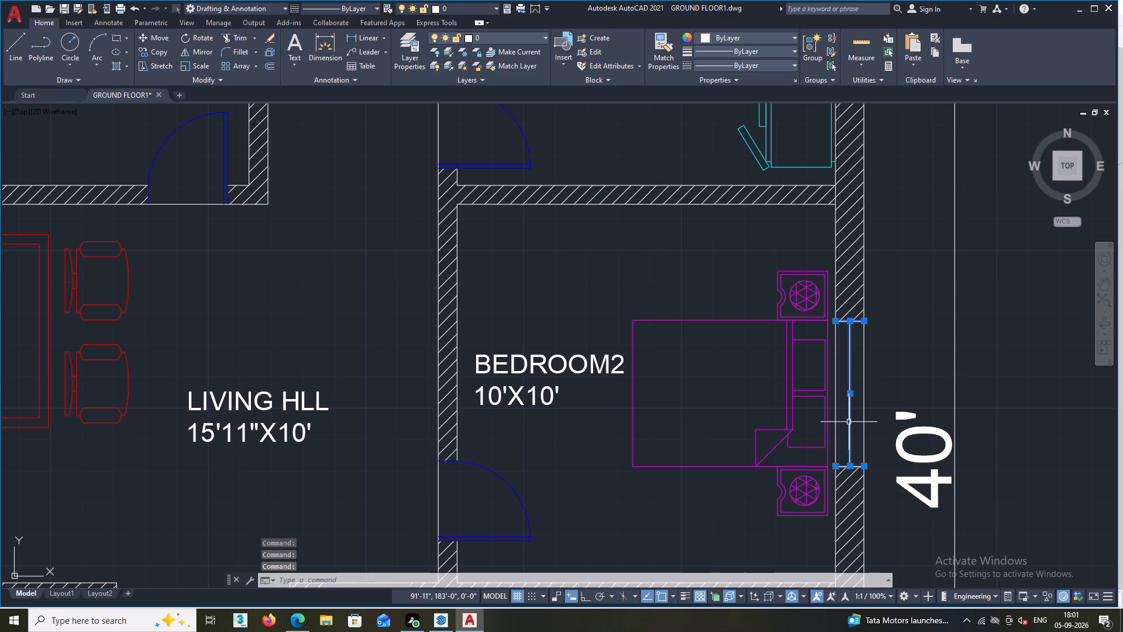
pyautogui.scroll(-2, 896, 400)
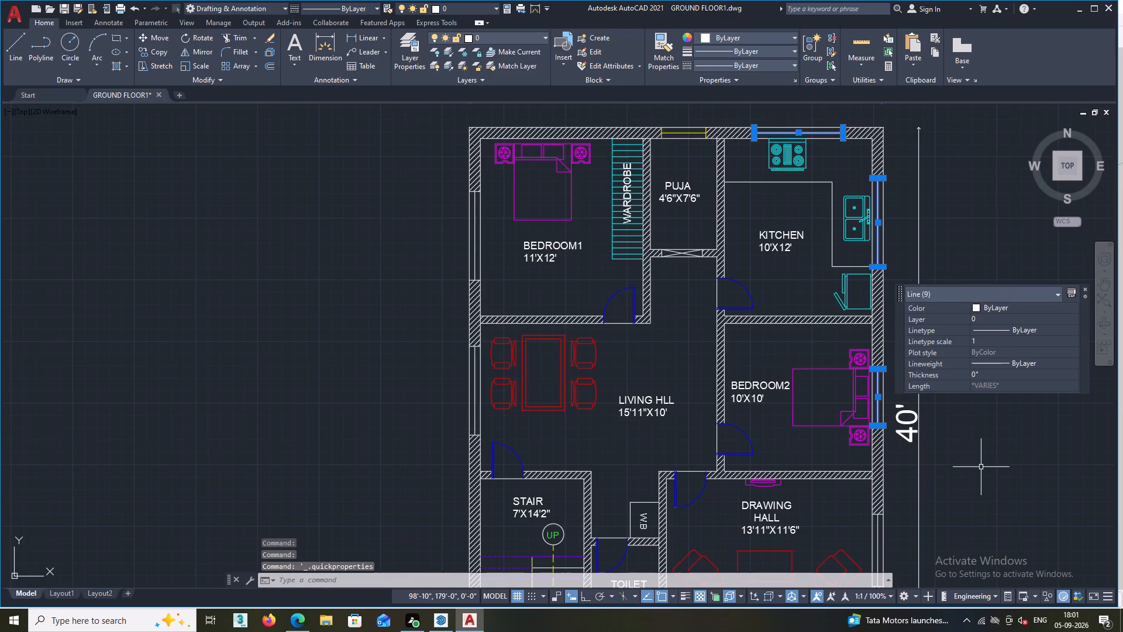
# Add the lines of the DRAWING HALL window in the outer wall alongside the 40' dimension to the selection.
pyautogui.moveTo(981, 463); pyautogui.dragTo(840, 209, button='middle')
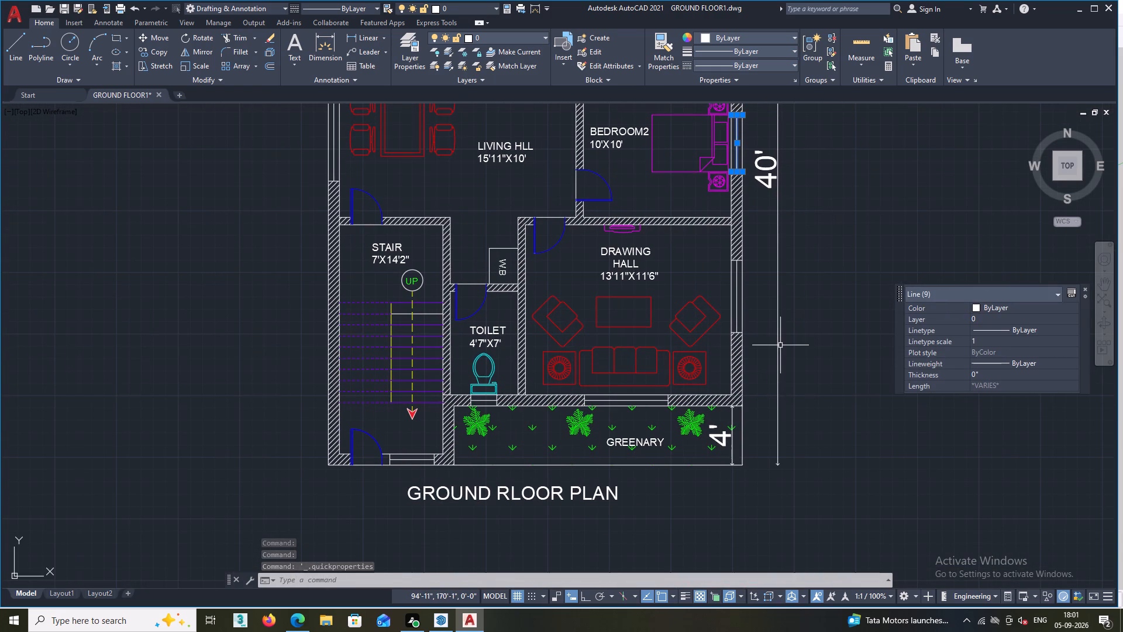
pyautogui.scroll(1, 780, 345)
pyautogui.click(715, 209)
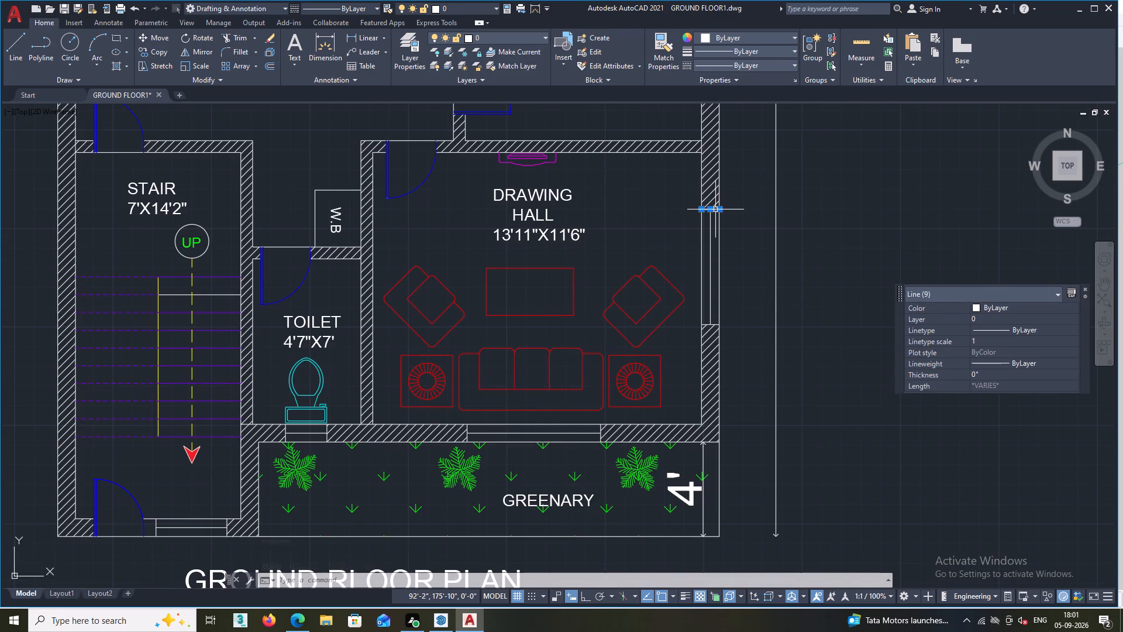
pyautogui.click(711, 241)
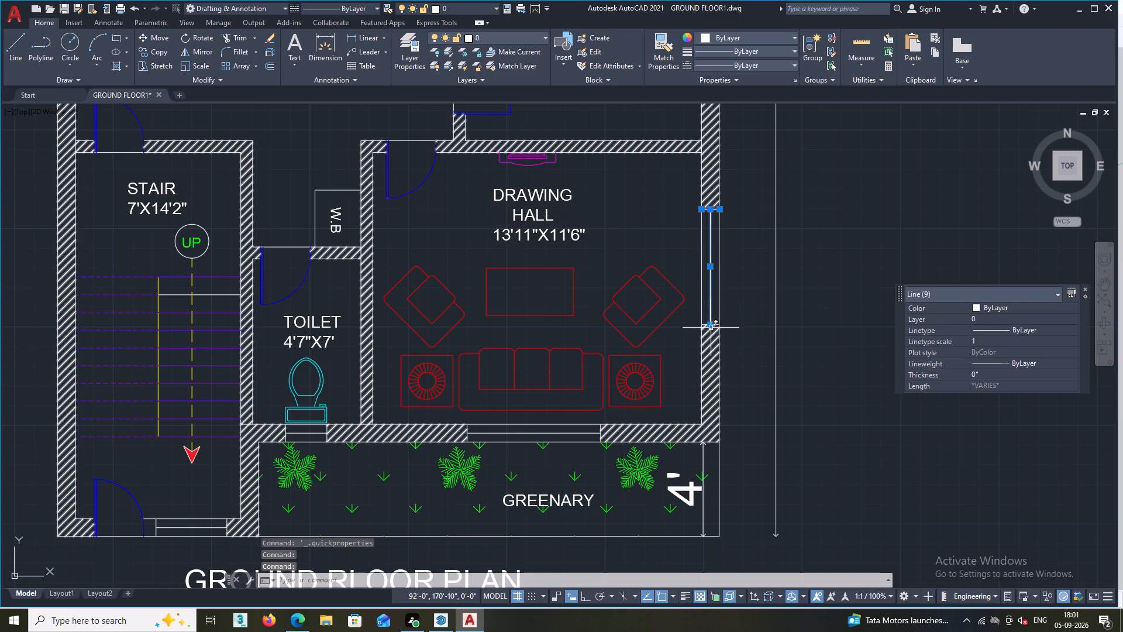
pyautogui.click(705, 325)
# Add the middle and end lines of the DRAWING HALL window facing the GREENARY strip to the selection.
pyautogui.scroll(-2, 781, 335)
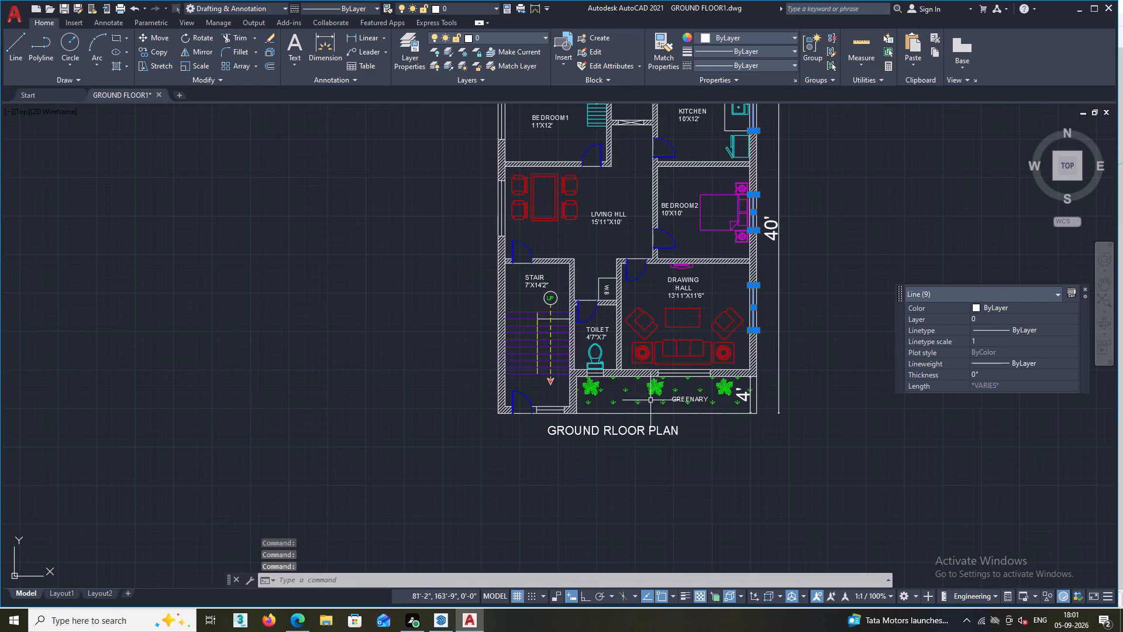
pyautogui.scroll(4, 641, 402)
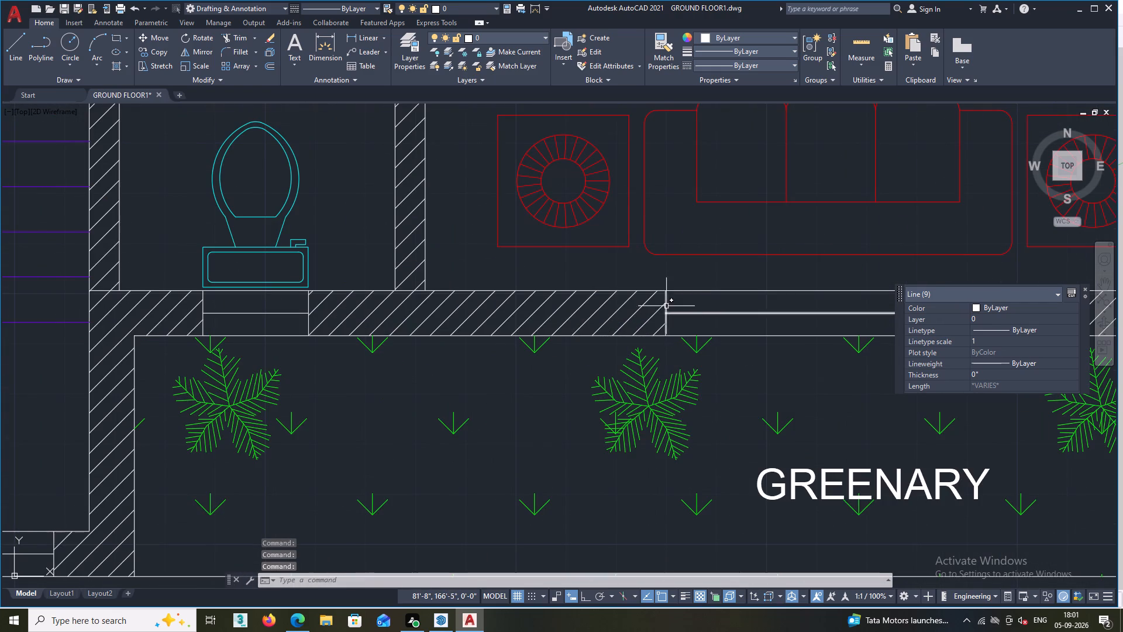
pyautogui.click(666, 296)
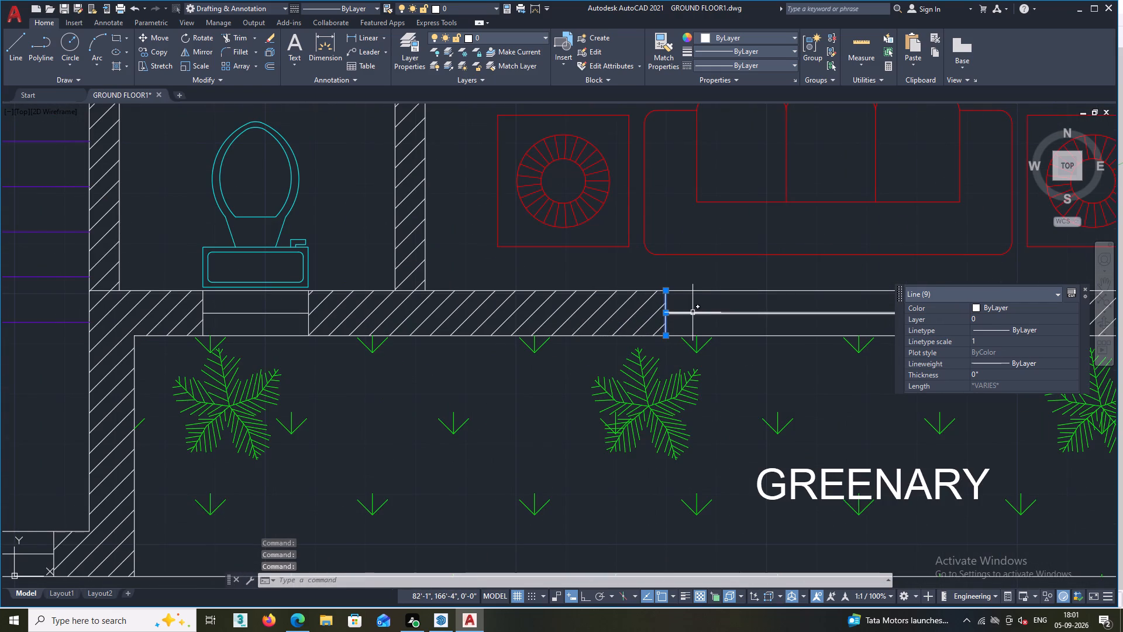
pyautogui.click(693, 312)
pyautogui.scroll(-3, 725, 338)
pyautogui.scroll(2, 787, 334)
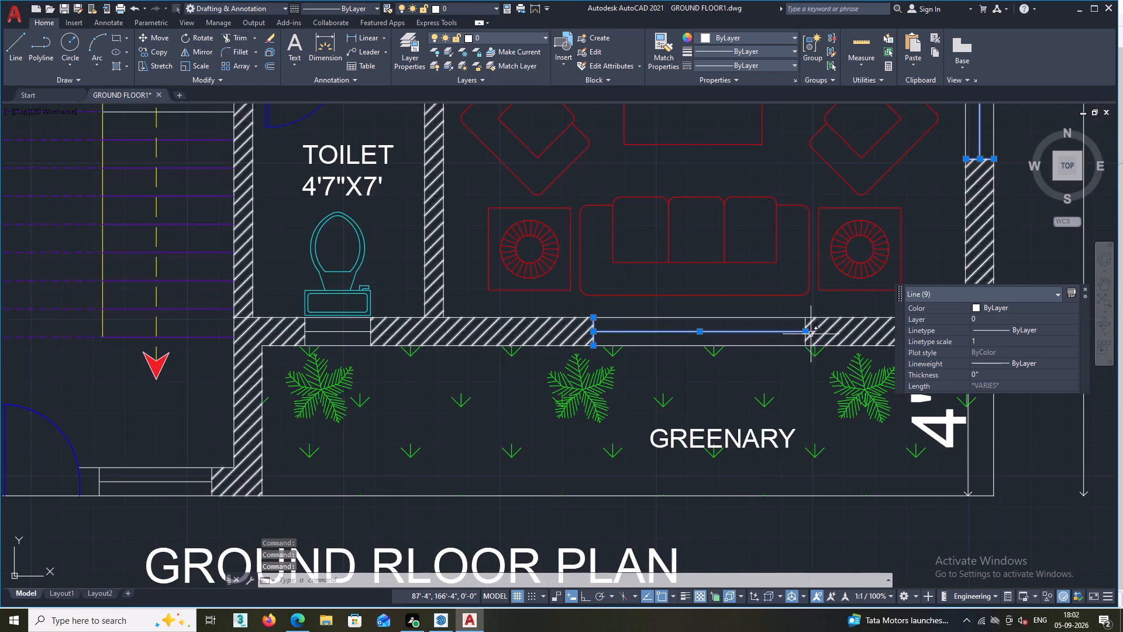
pyautogui.scroll(2, 824, 337)
pyautogui.click(777, 297)
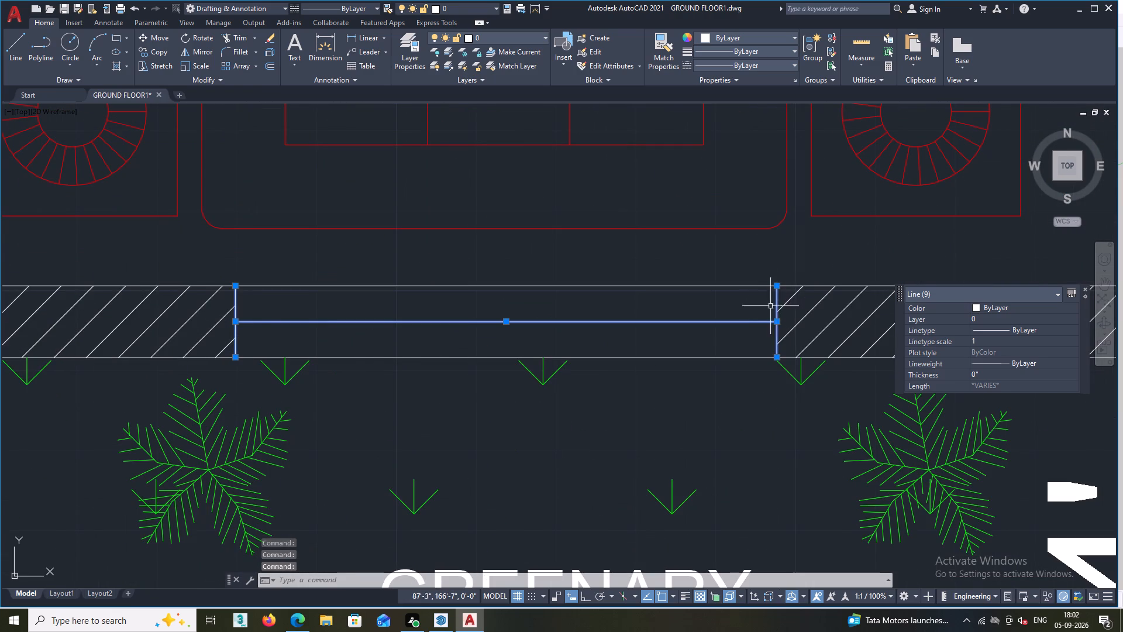
# Add the middle and end lines of the TOILET window behind the WC to the selection.
pyautogui.scroll(-3, 734, 367)
pyautogui.scroll(2, 446, 376)
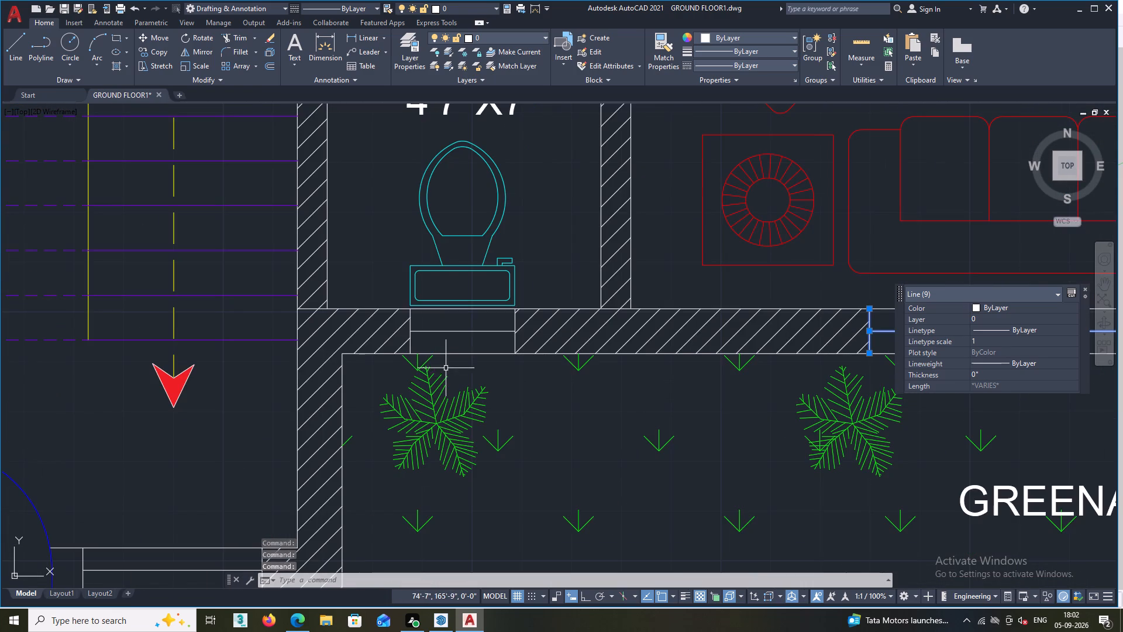
pyautogui.click(411, 315)
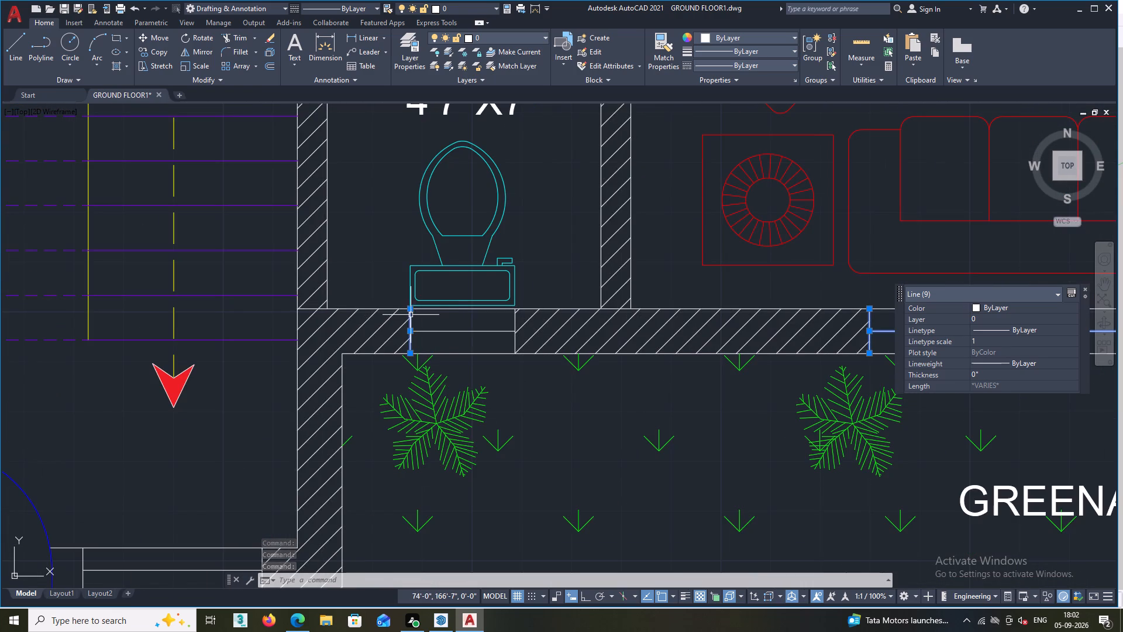
pyautogui.doubleClick(483, 331)
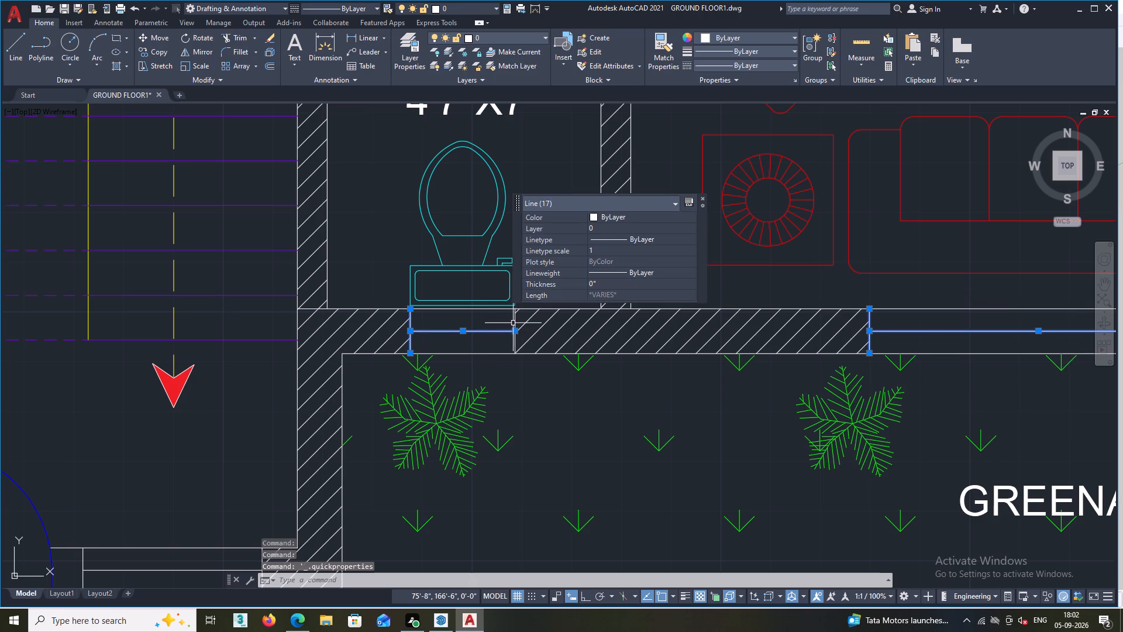
pyautogui.click(516, 322)
# Add the middle and end lines of the STAIR room window beside the entrance door to the selection.
pyautogui.scroll(-2, 522, 353)
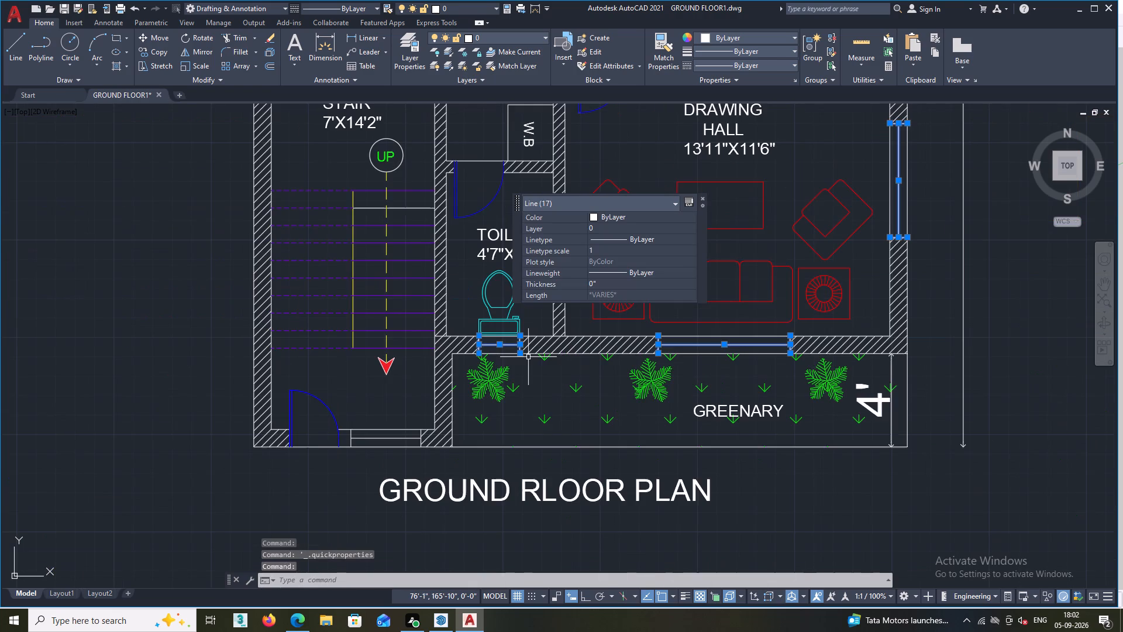
pyautogui.scroll(-1, 528, 360)
pyautogui.scroll(2, 433, 439)
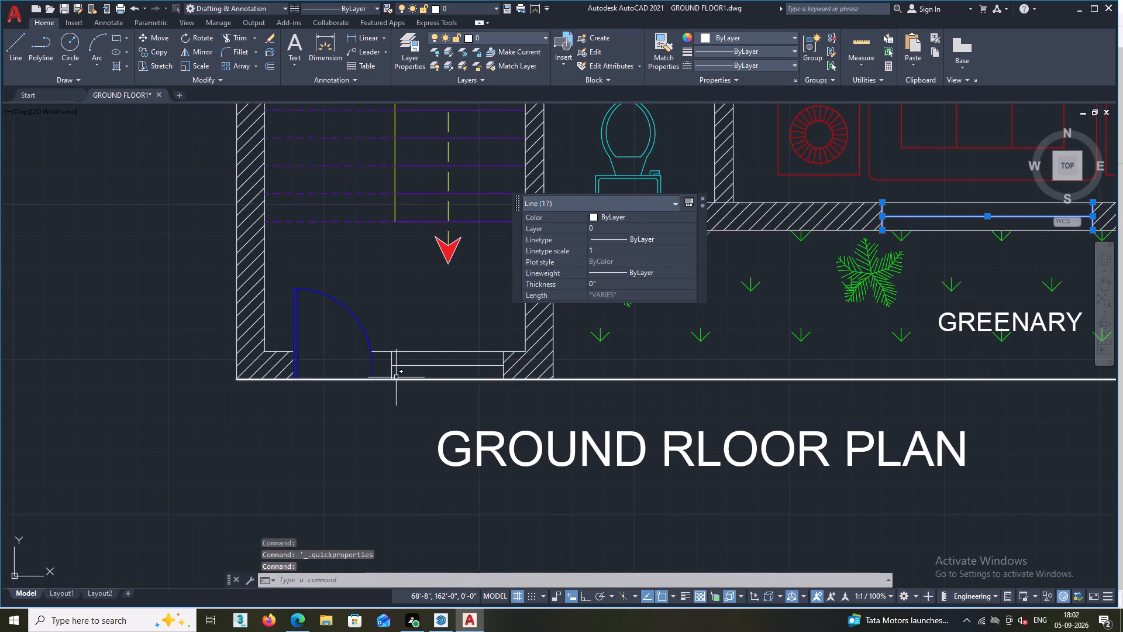
pyautogui.click(392, 372)
pyautogui.click(410, 366)
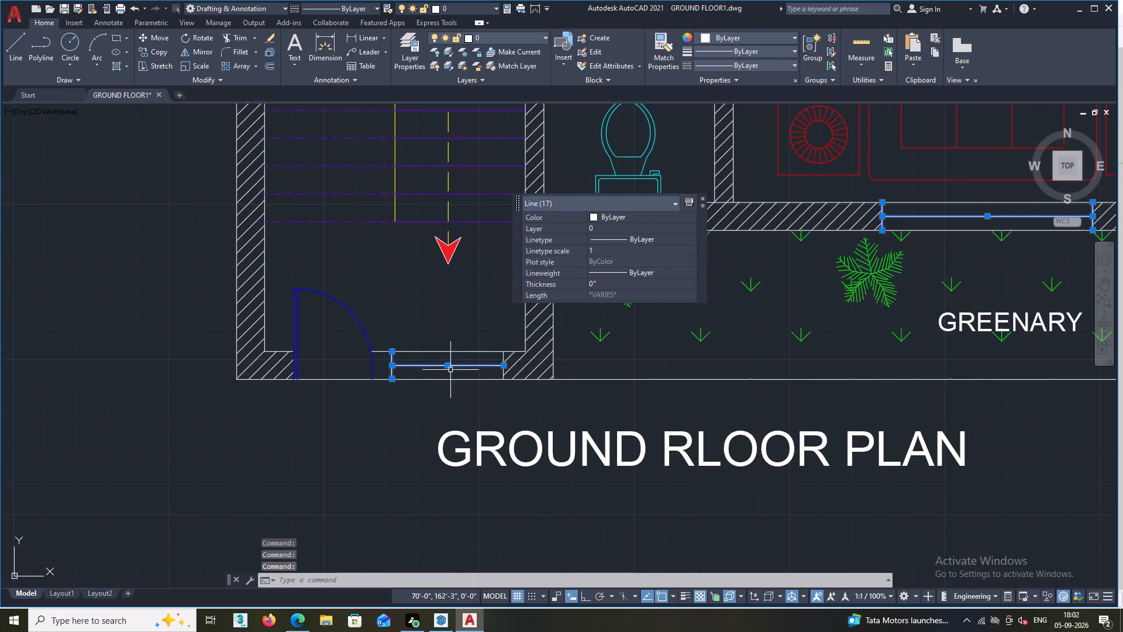
pyautogui.click(502, 374)
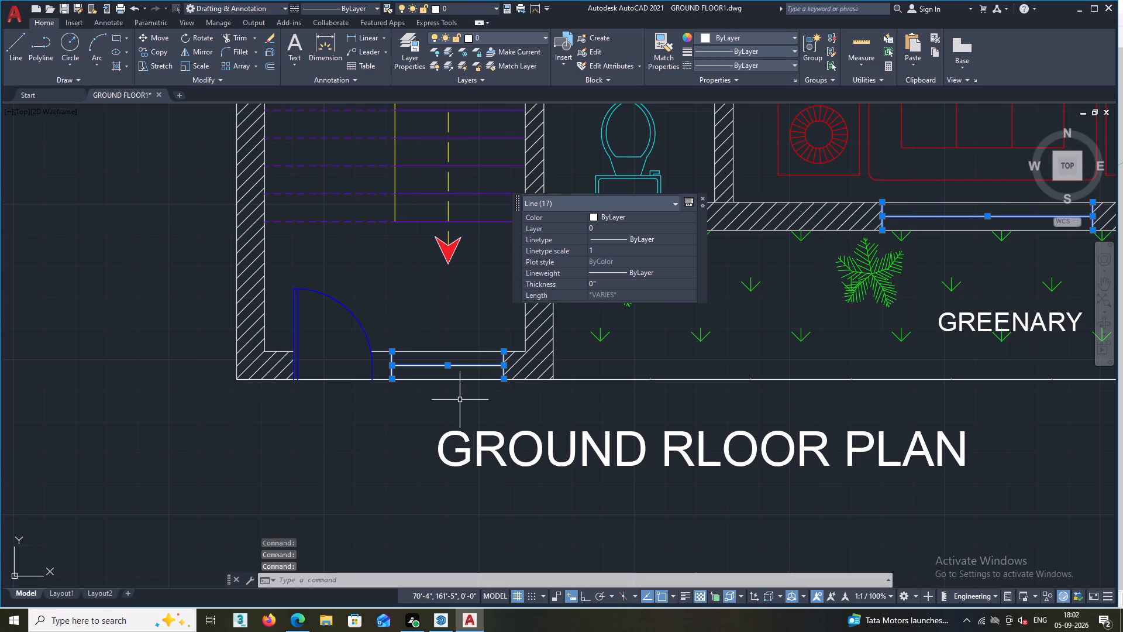
# Add the middle and end lines of the living hall window beside the dining table to the selection.
pyautogui.scroll(-3, 460, 400)
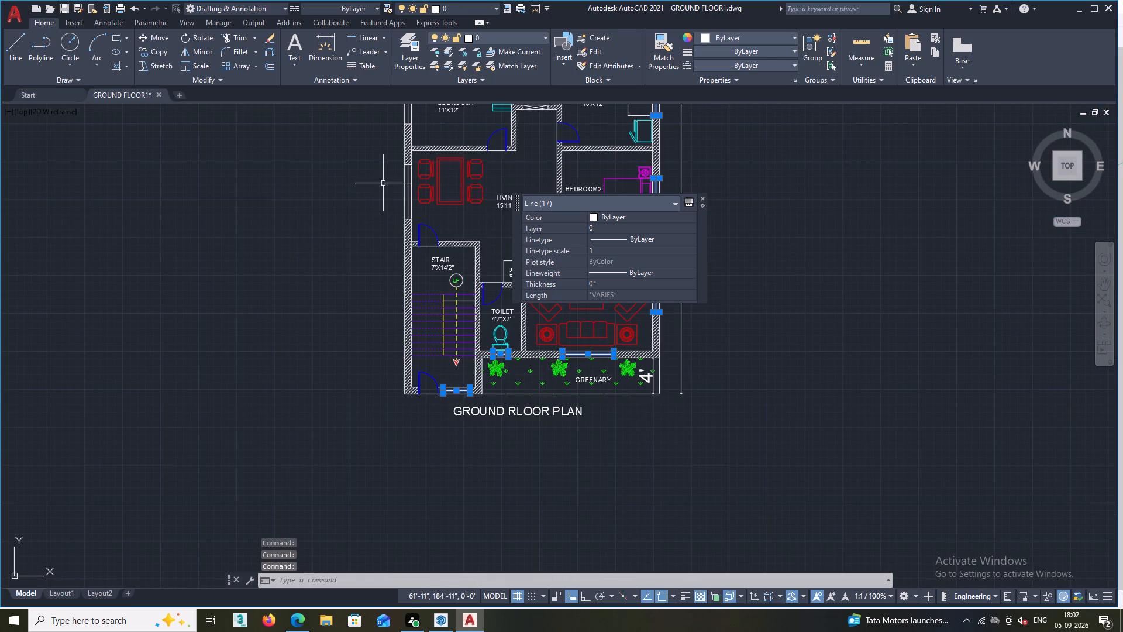
pyautogui.scroll(2, 386, 180)
pyautogui.click(438, 142)
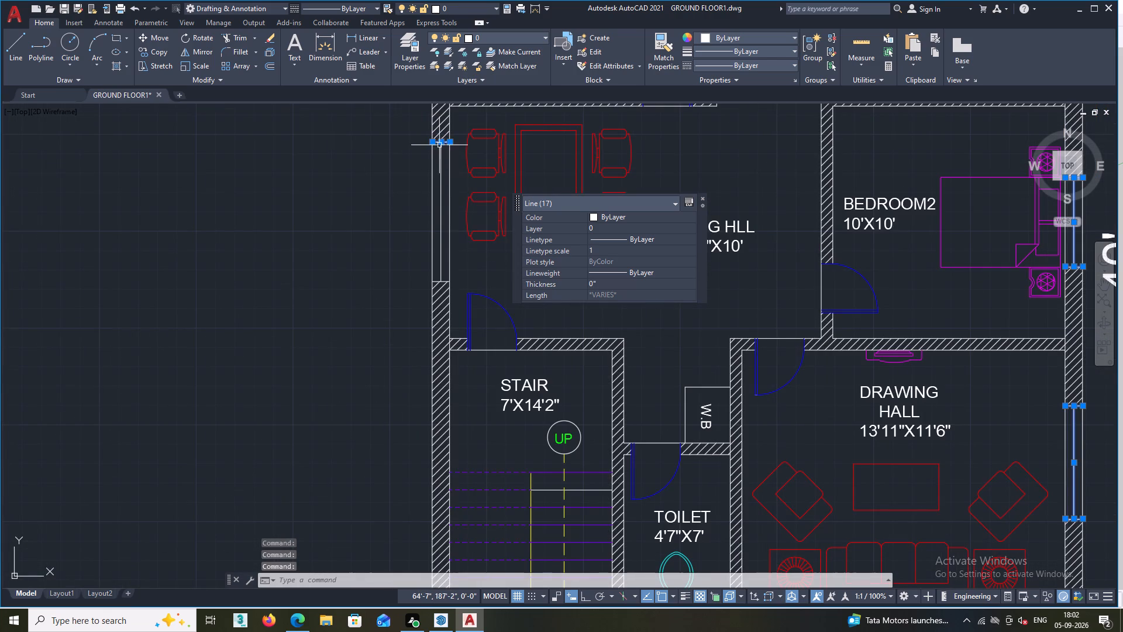
pyautogui.click(441, 160)
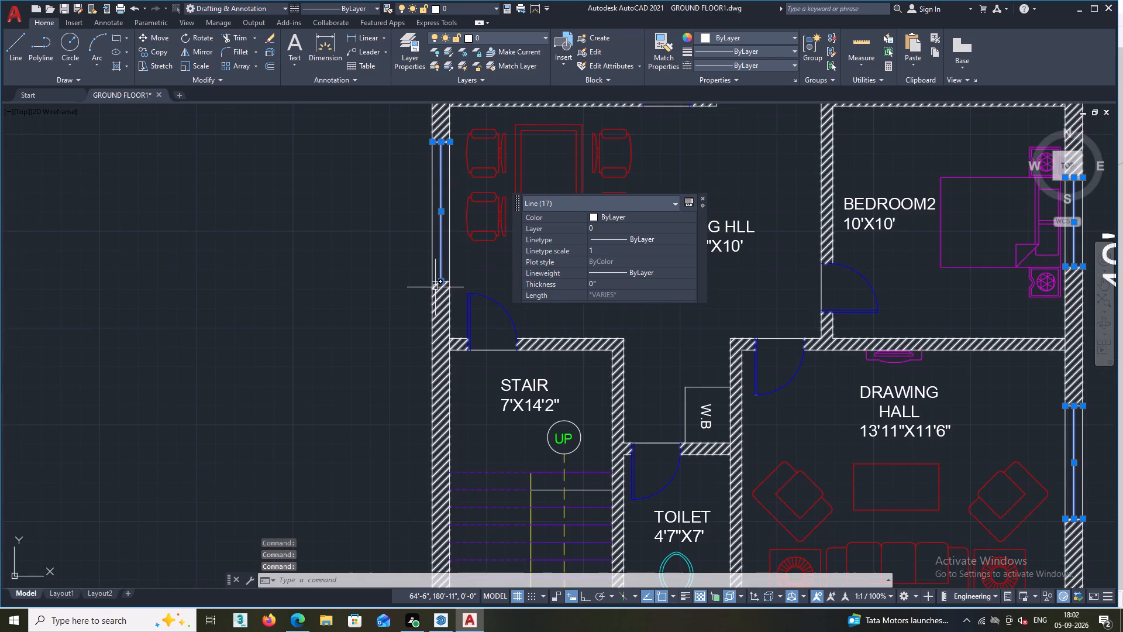
pyautogui.scroll(2, 435, 287)
pyautogui.click(435, 272)
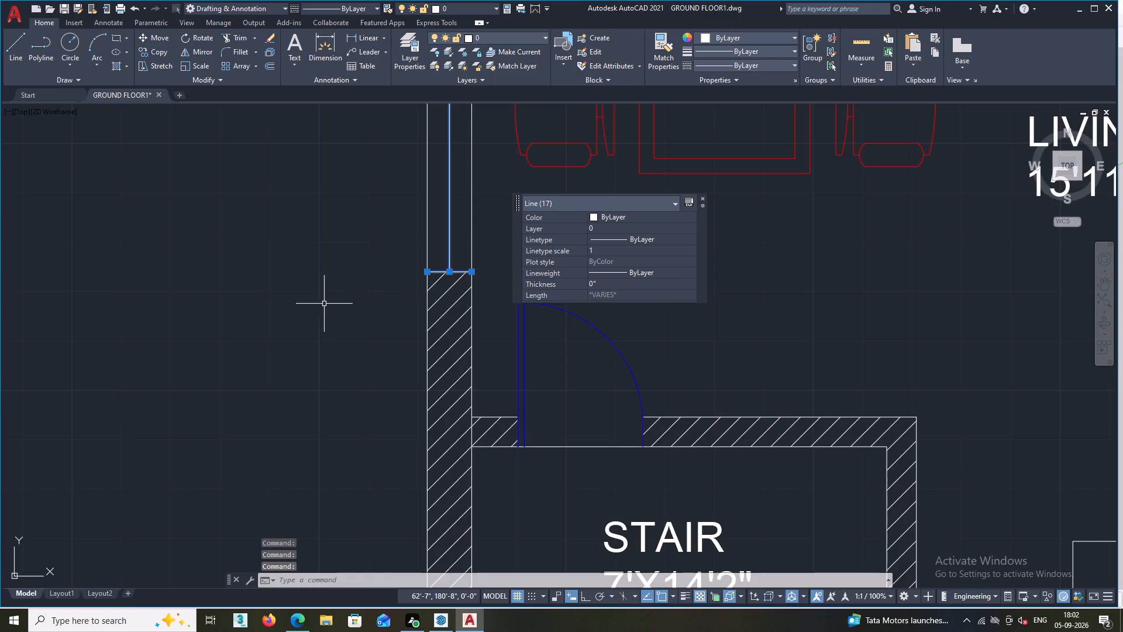
# Add the middle and end lines of the BEDROOM1 window in the outer wall to the selection.
pyautogui.scroll(-4, 324, 304)
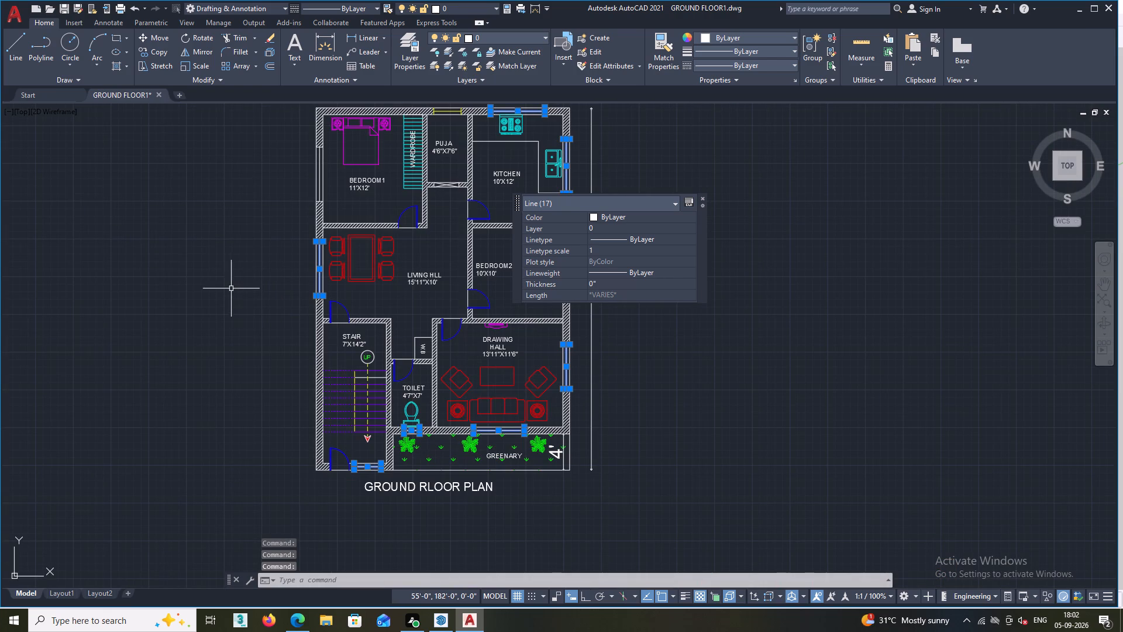
pyautogui.moveTo(216, 271); pyautogui.dragTo(221, 342, button='middle')
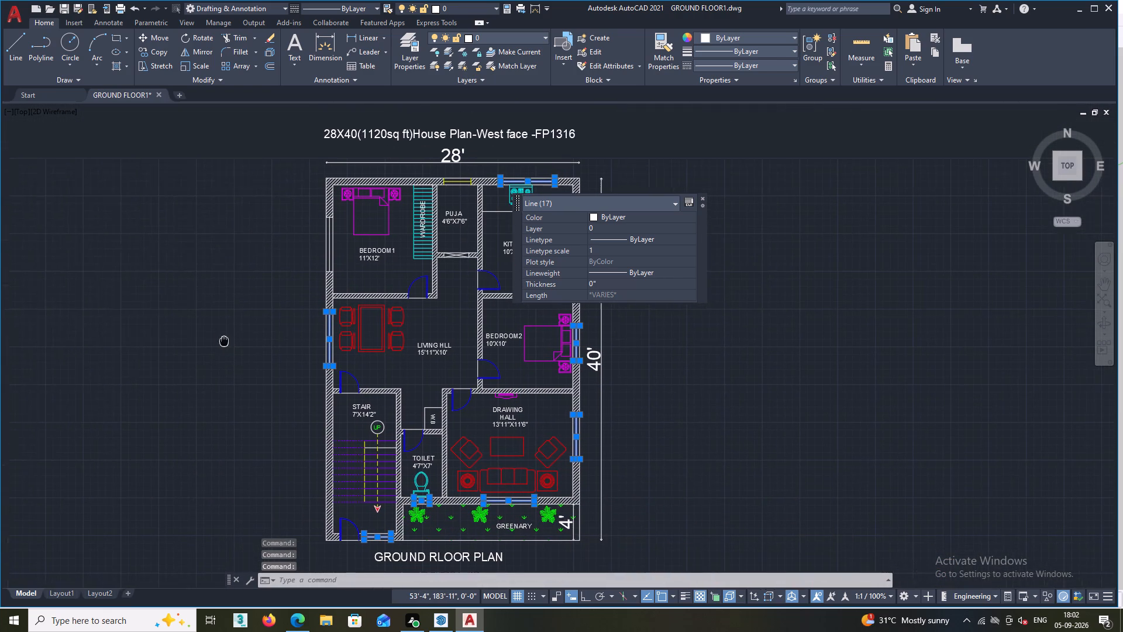
pyautogui.moveTo(221, 342); pyautogui.dragTo(219, 342, button='middle')
pyautogui.scroll(1, 330, 277)
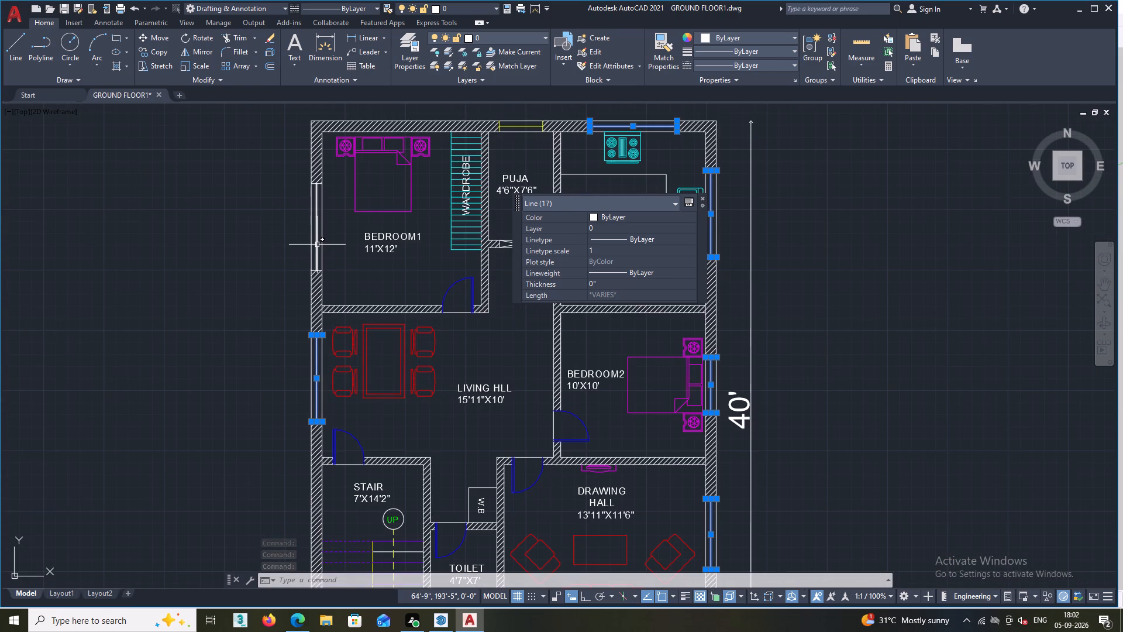
pyautogui.click(316, 242)
pyautogui.scroll(2, 312, 191)
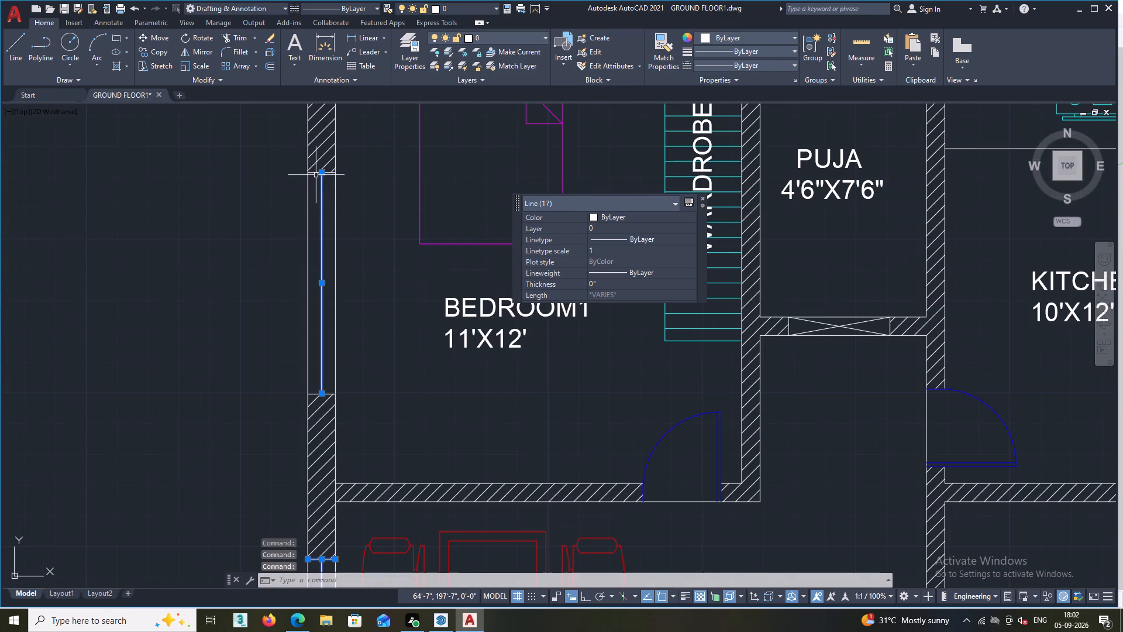
pyautogui.click(316, 174)
pyautogui.scroll(2, 316, 410)
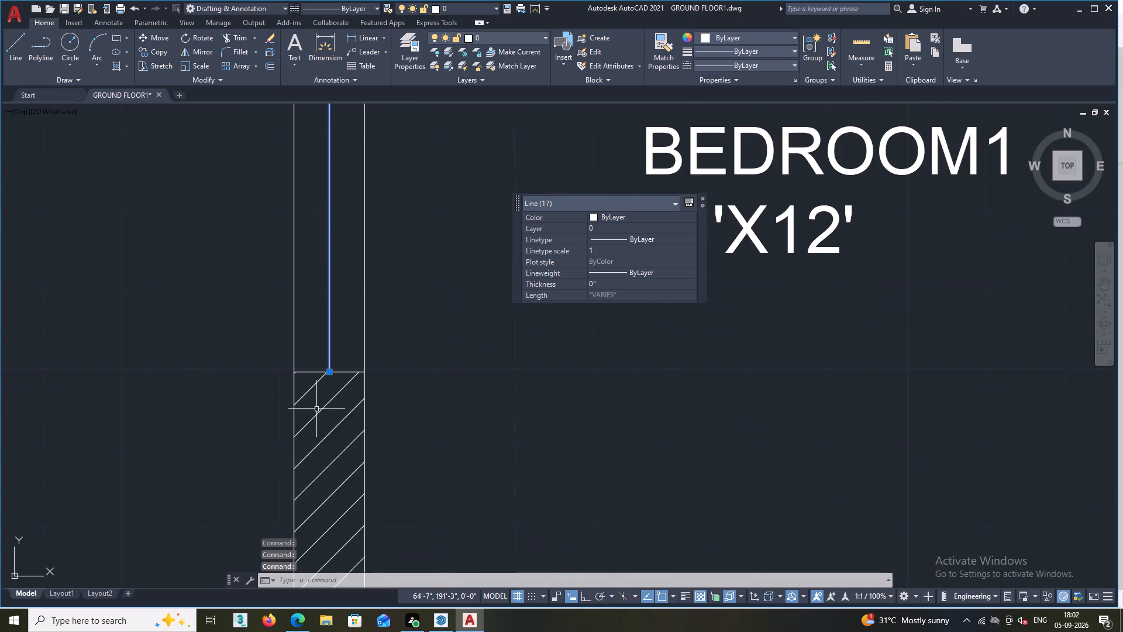
pyautogui.doubleClick(308, 373)
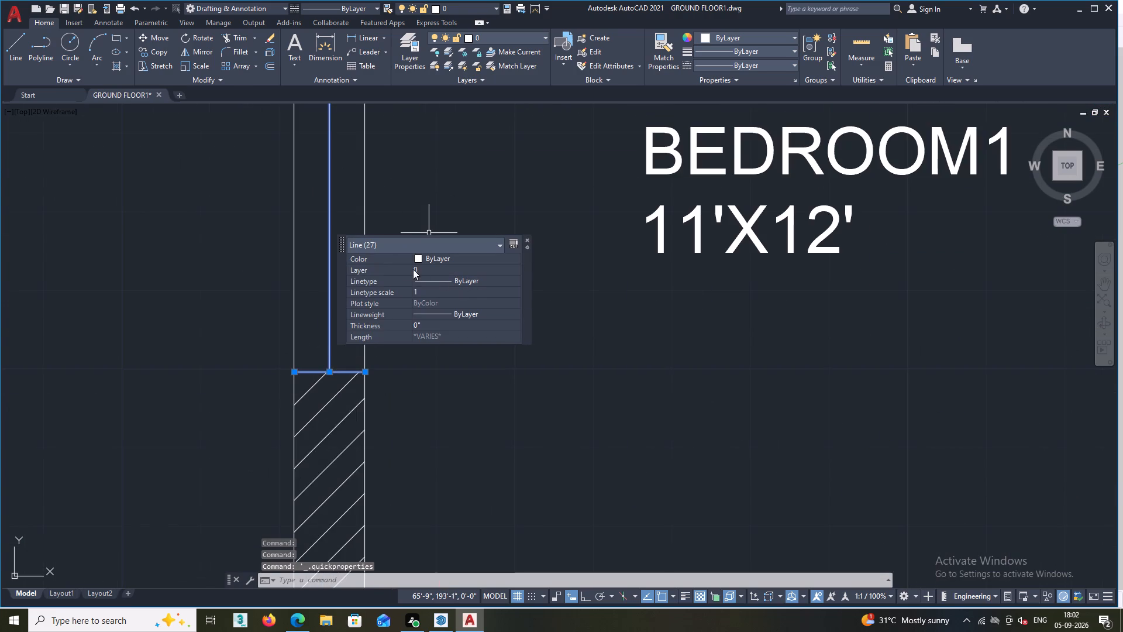
# Move all the selected window lines to layer W and clear the selection.
pyautogui.click(433, 271)
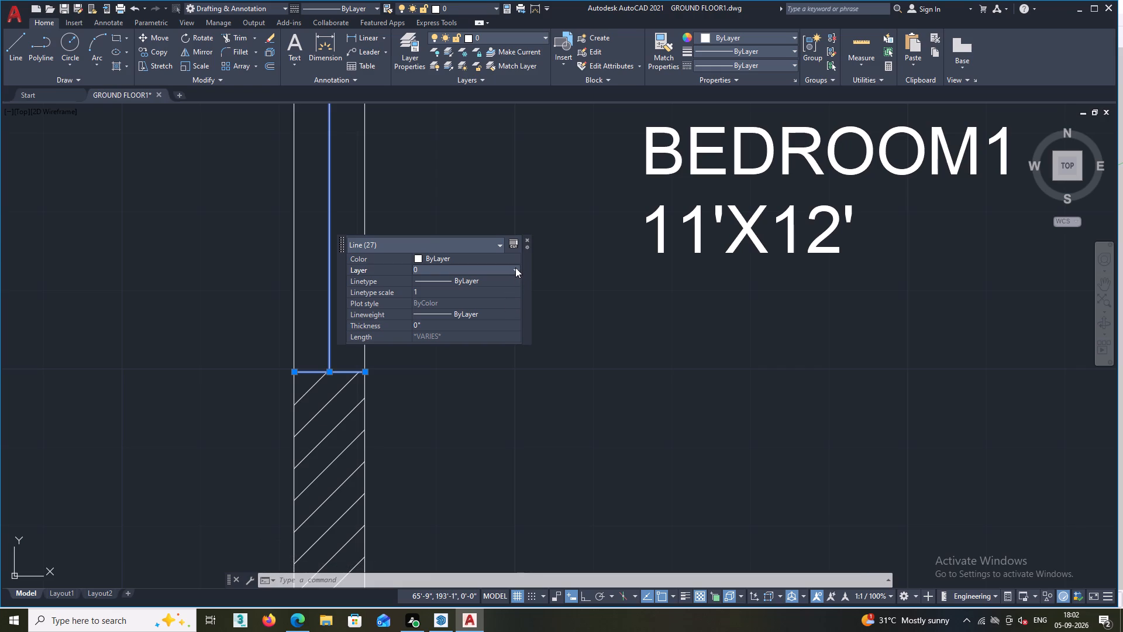
pyautogui.doubleClick(516, 268)
pyautogui.doubleClick(516, 268)
pyautogui.doubleClick(516, 268)
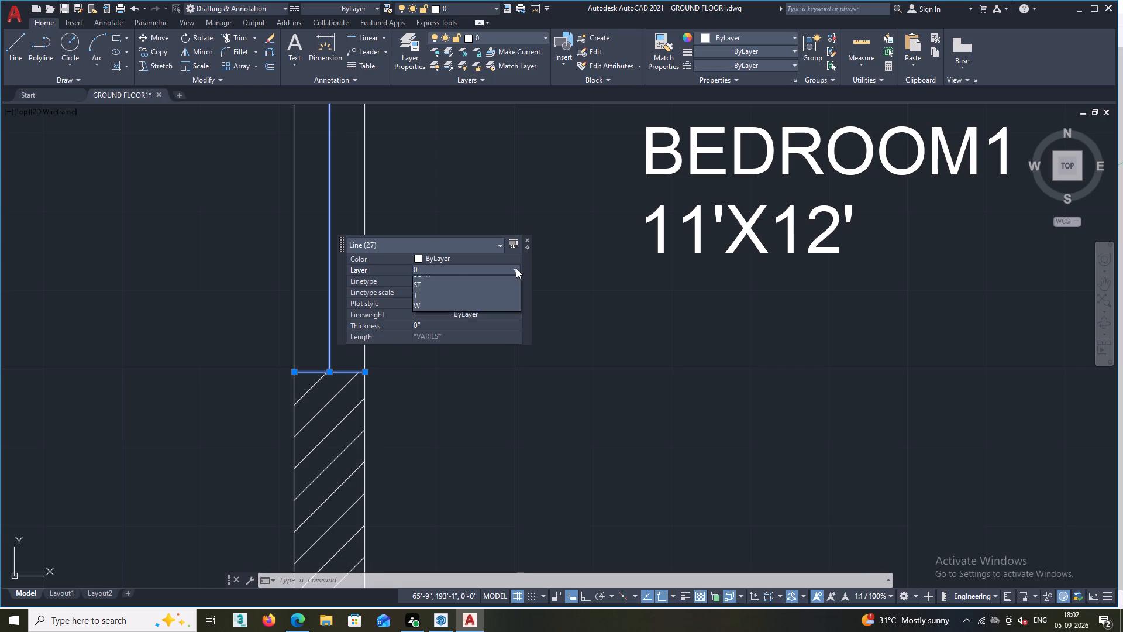
pyautogui.doubleClick(516, 268)
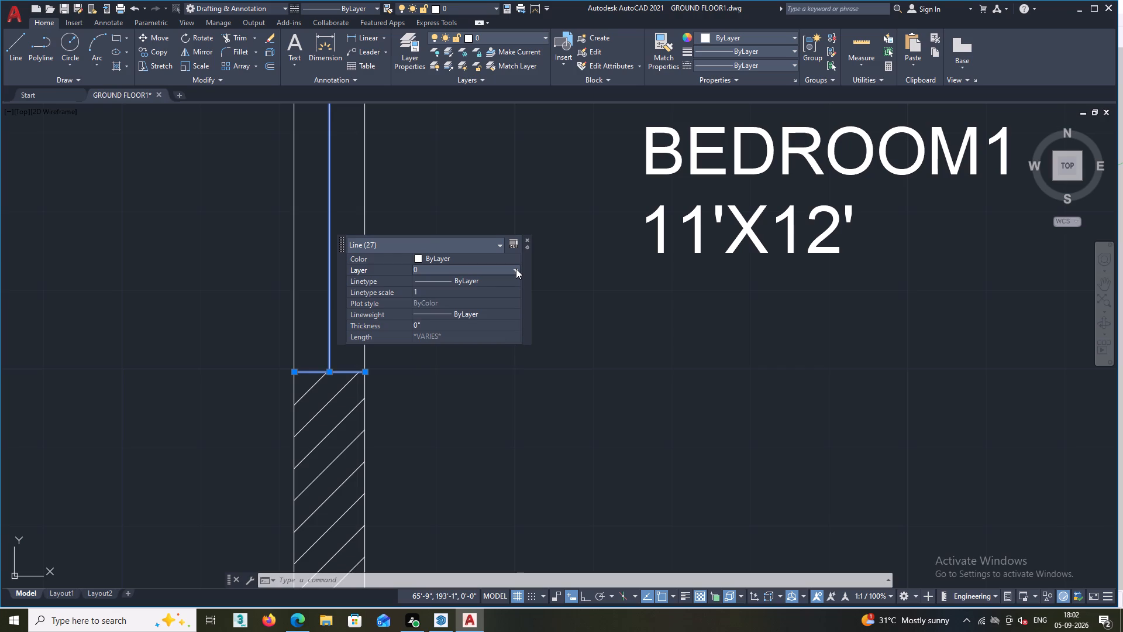
pyautogui.click(516, 268)
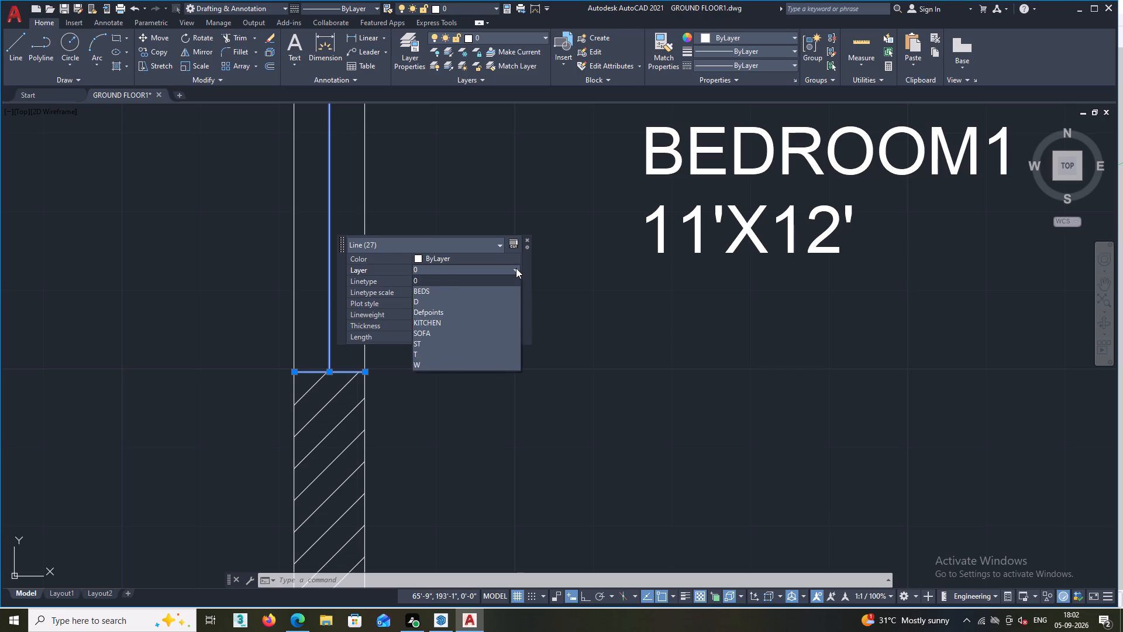
pyautogui.click(418, 366)
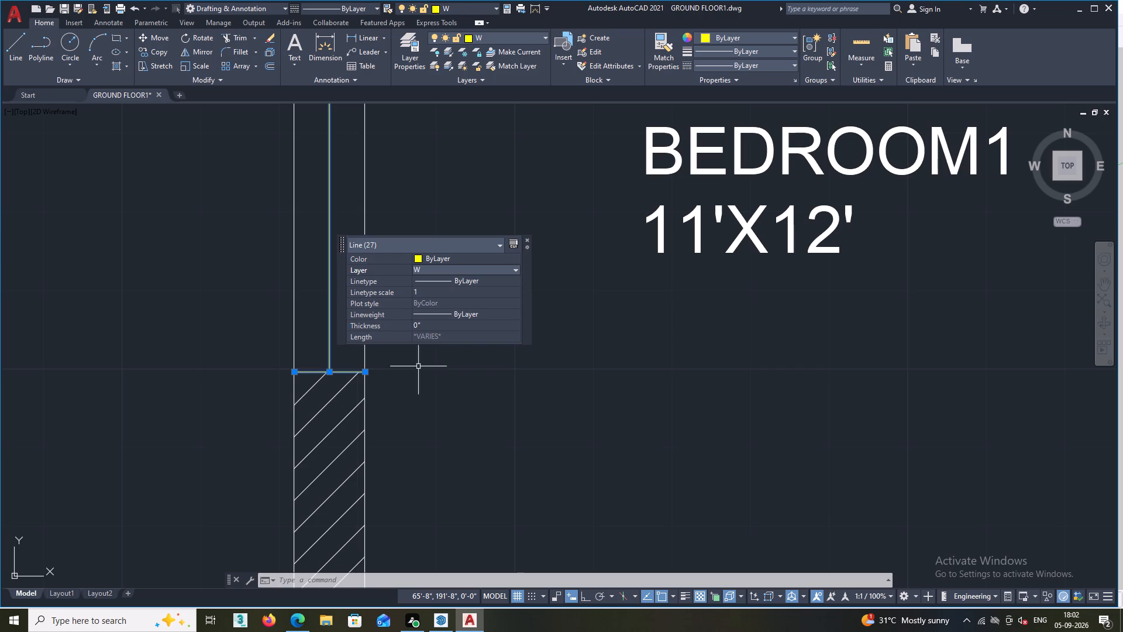
pyautogui.press('Escape')
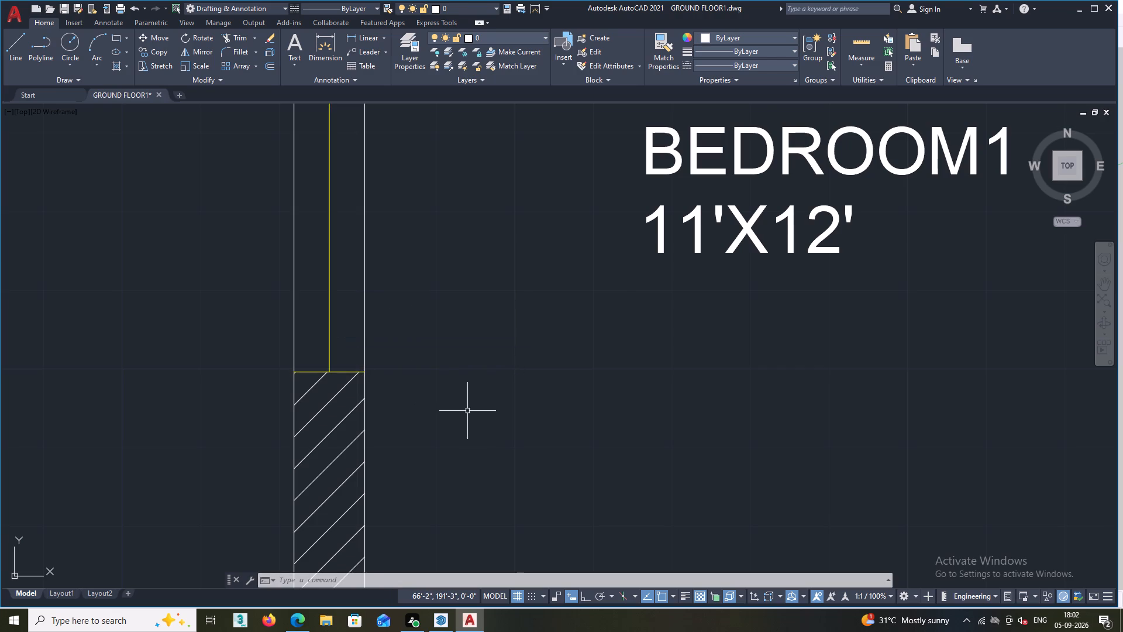
# Examine the floor plan from the overall layout down to the wall around the STAIR room's entrance door.
pyautogui.scroll(-4, 469, 410)
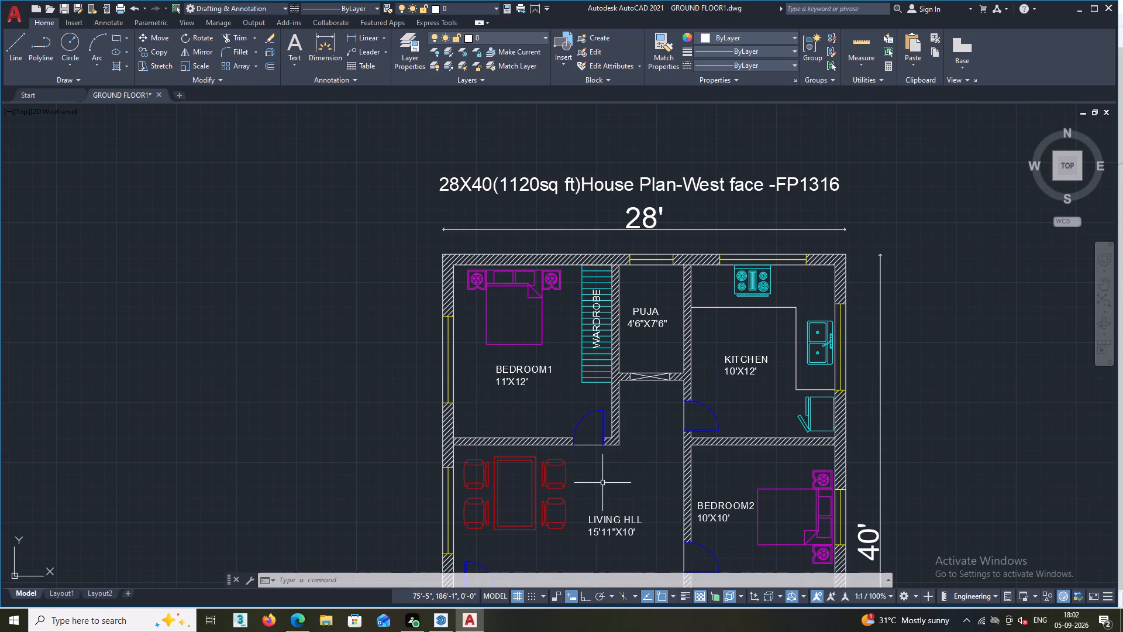
pyautogui.scroll(-1, 603, 483)
pyautogui.moveTo(606, 476); pyautogui.dragTo(525, 293, button='middle')
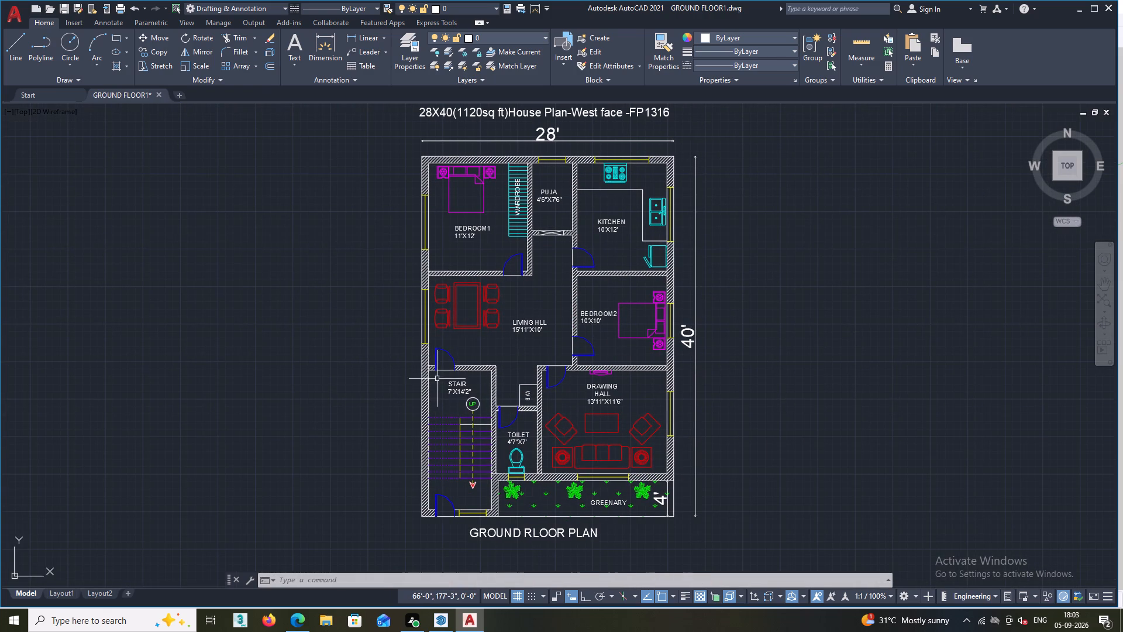
pyautogui.moveTo(456, 492); pyautogui.dragTo(465, 410, button='middle')
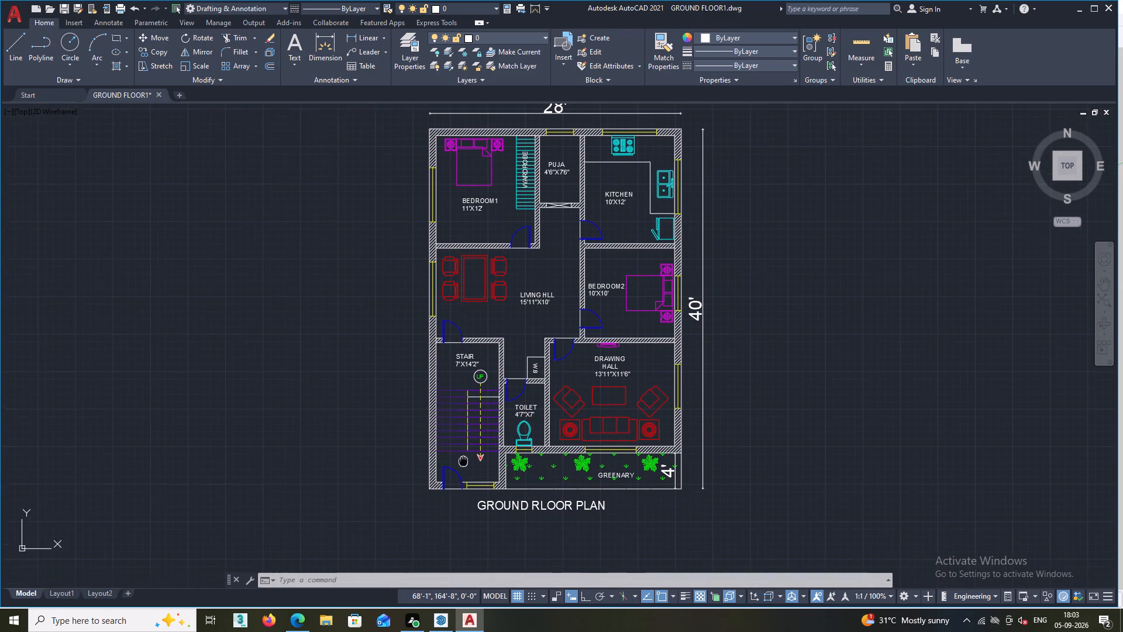
pyautogui.moveTo(465, 410); pyautogui.dragTo(464, 359, button='middle')
pyautogui.scroll(2, 461, 383)
pyautogui.scroll(1, 408, 384)
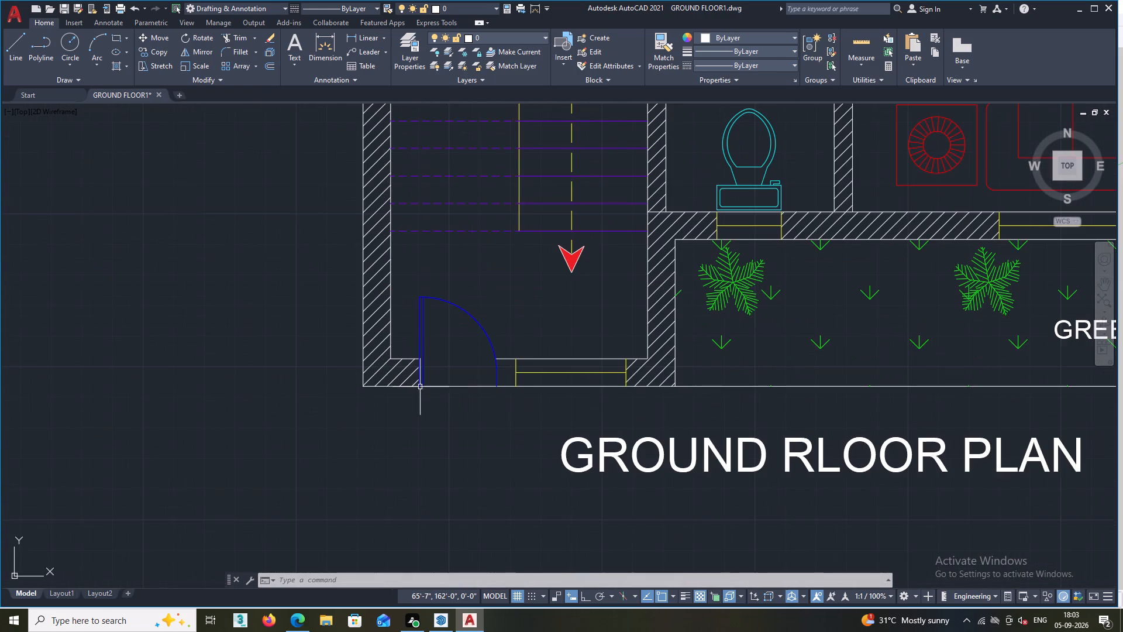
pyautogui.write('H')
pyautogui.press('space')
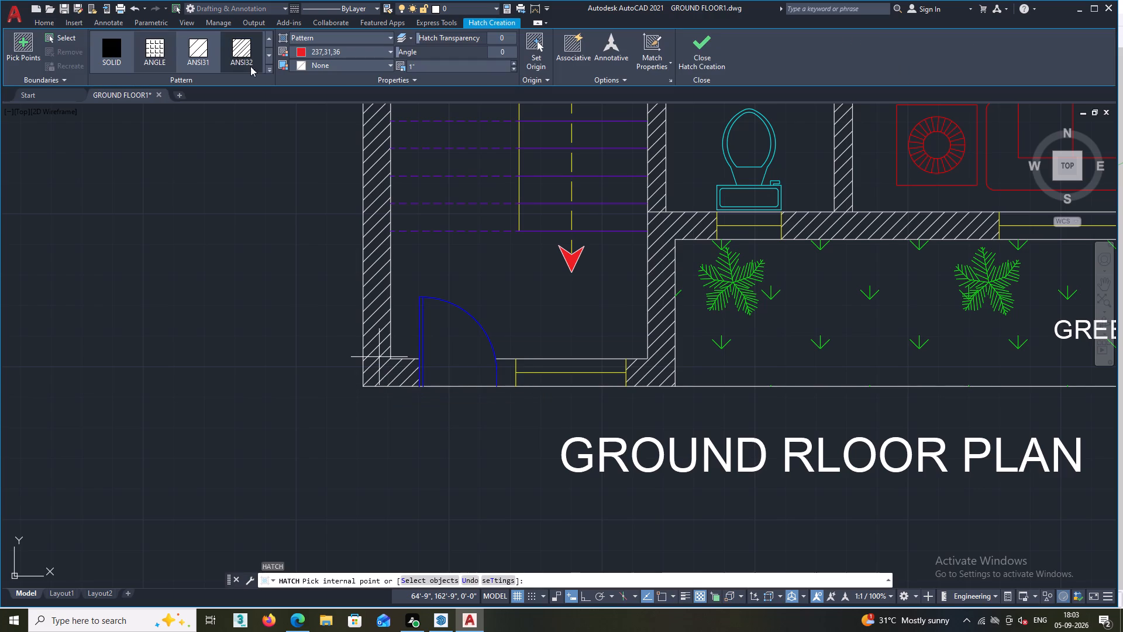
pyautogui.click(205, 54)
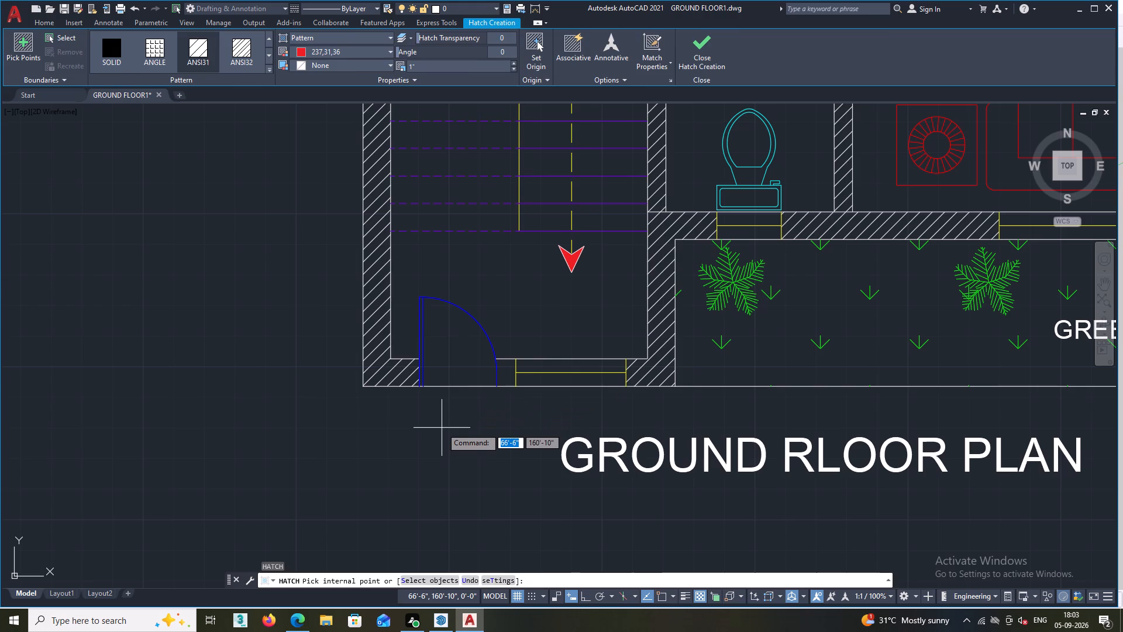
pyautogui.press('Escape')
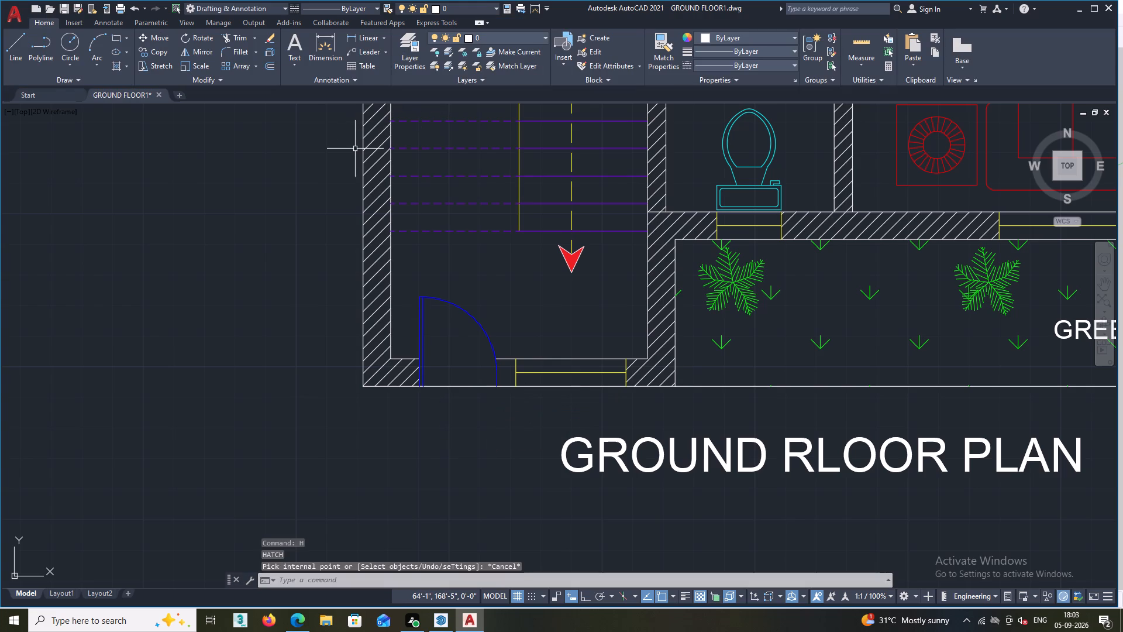
# Hatch the blank wall piece between the STAIR room's entrance door and window with pattern ANSI31 in colour ByBlock.
pyautogui.write('H')
pyautogui.press('space')
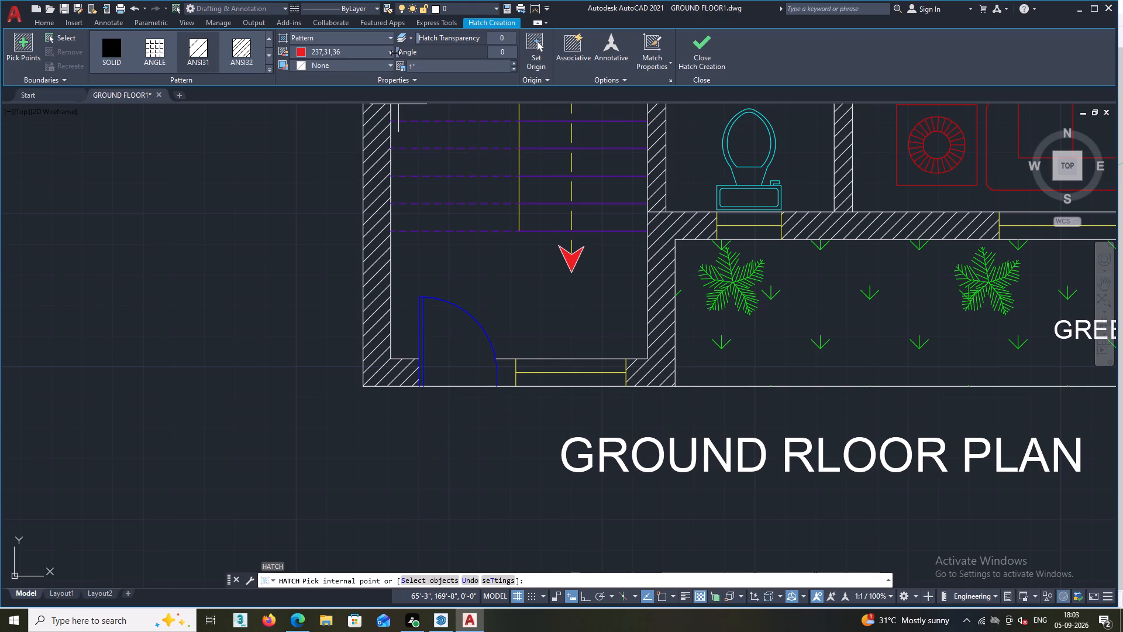
pyautogui.click(395, 53)
pyautogui.doubleClick(389, 51)
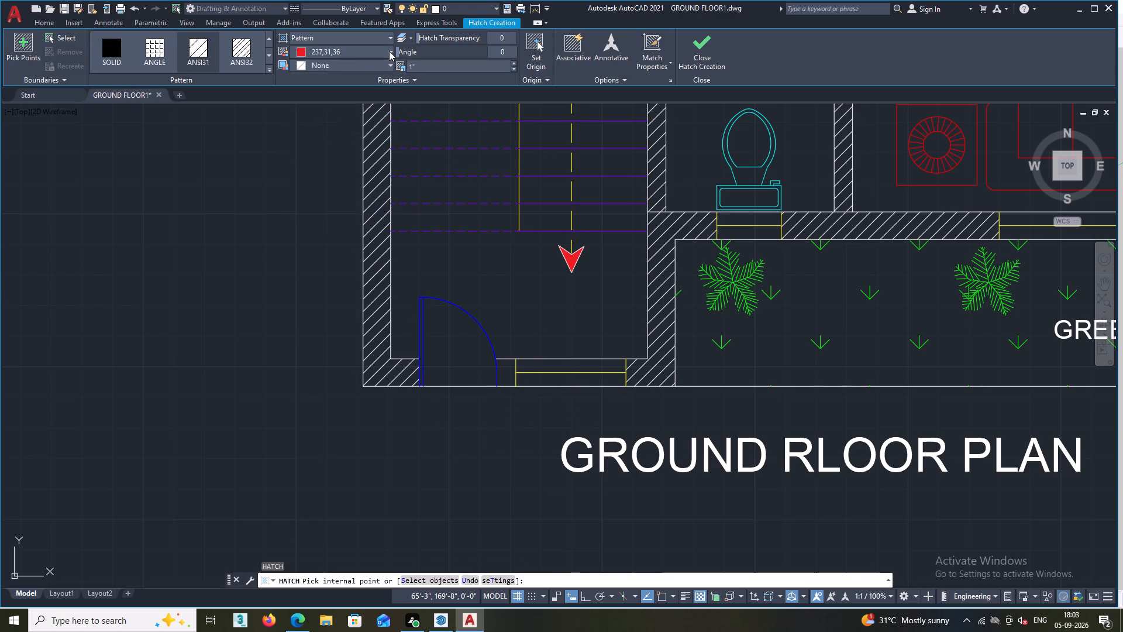
pyautogui.doubleClick(389, 51)
pyautogui.click(389, 51)
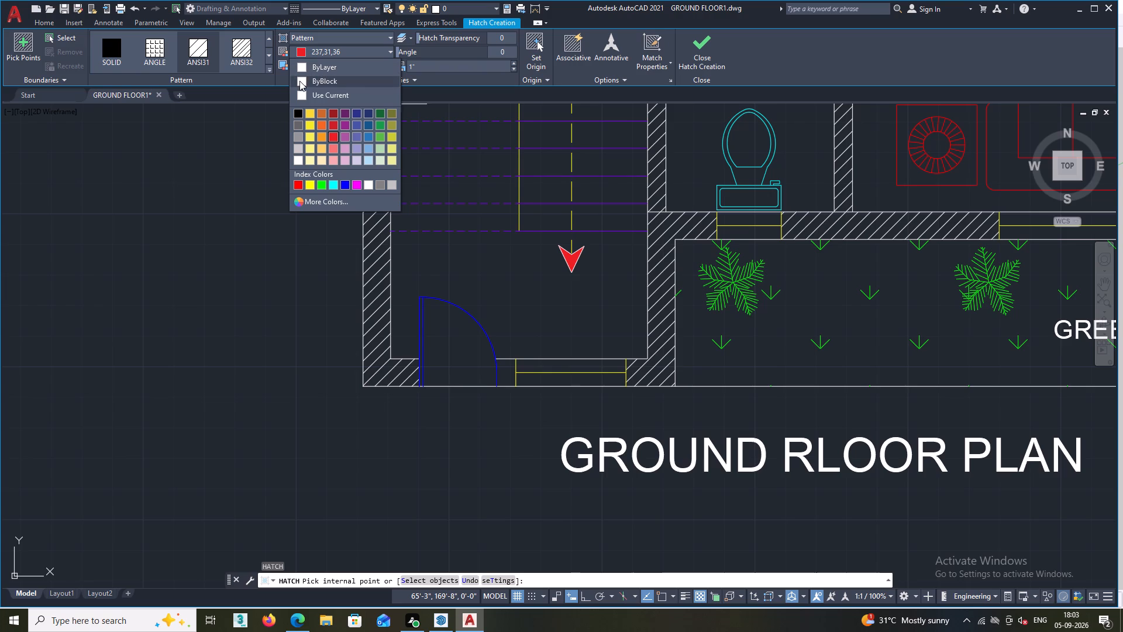
pyautogui.click(299, 81)
pyautogui.click(195, 48)
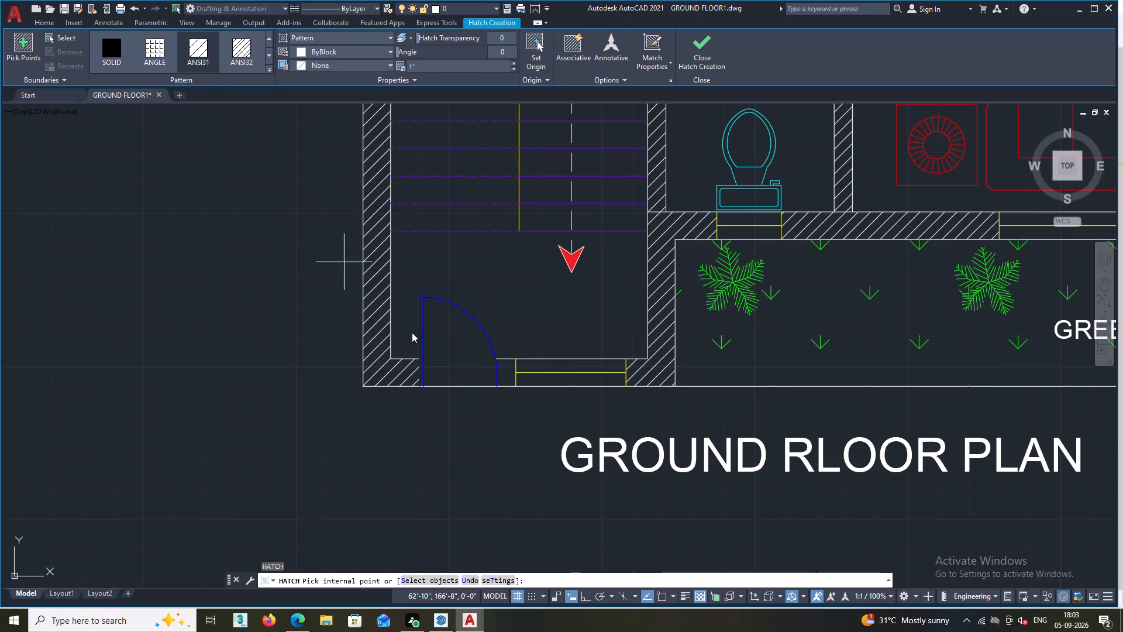
pyautogui.click(506, 377)
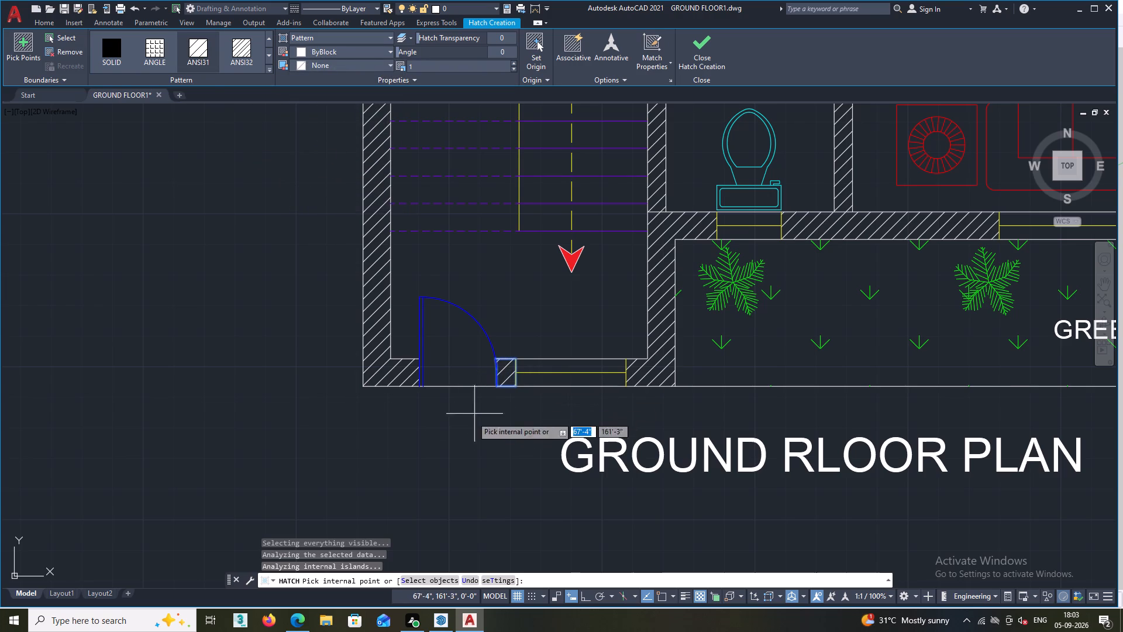
pyautogui.press('Escape')
# Examine the wall hatching and windows of all rooms across the ground floor plan.
pyautogui.scroll(-2, 432, 450)
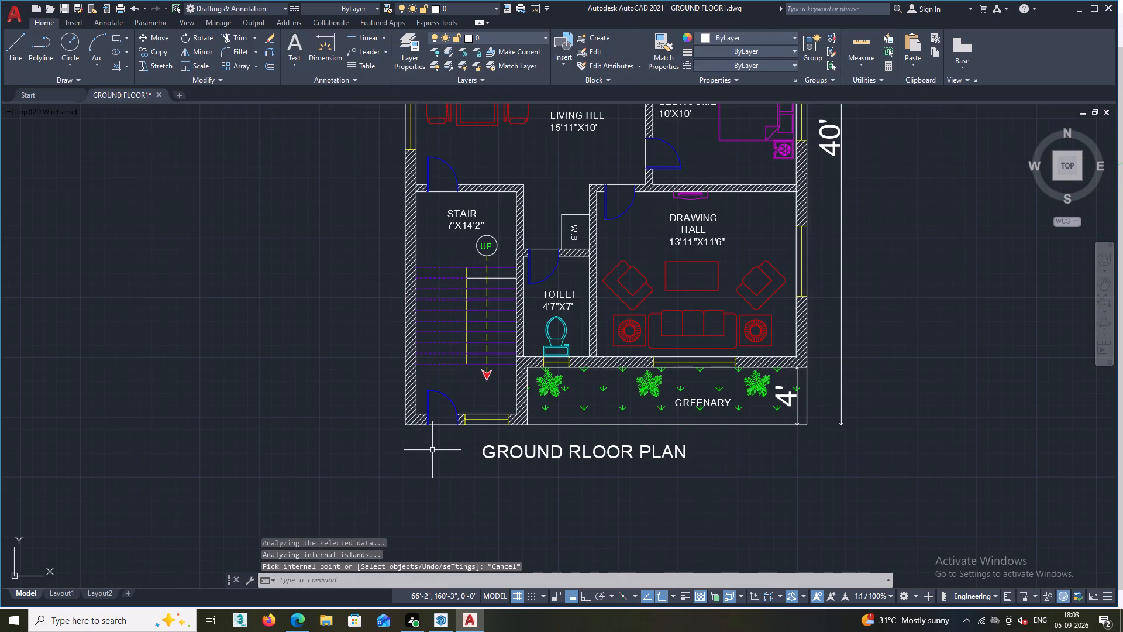
pyautogui.scroll(-1, 432, 450)
pyautogui.scroll(-1, 781, 187)
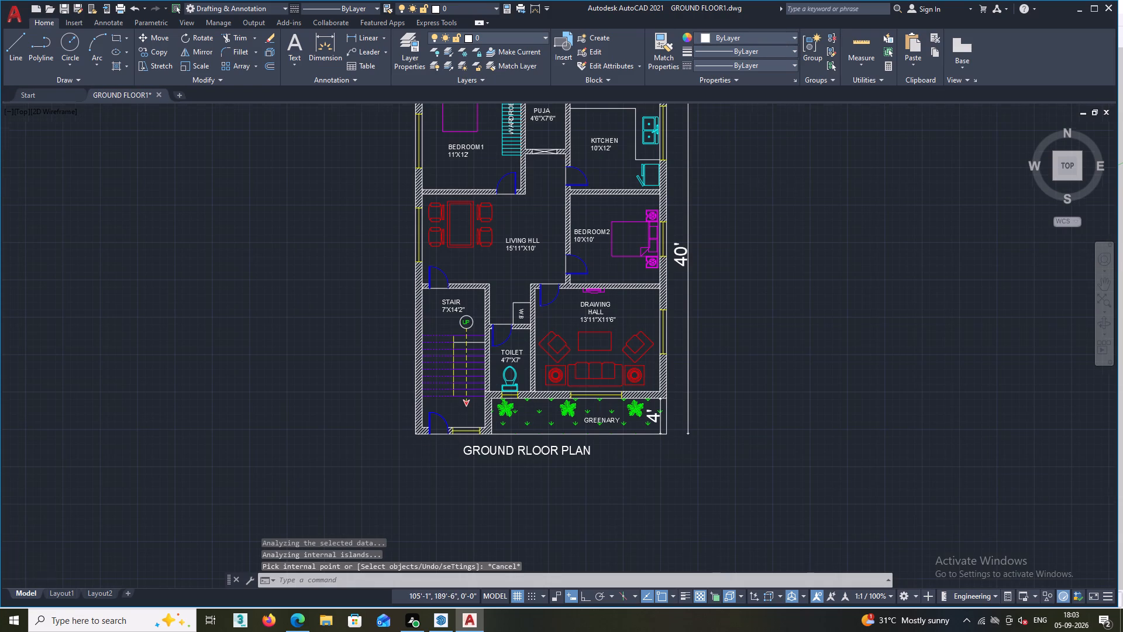
pyautogui.moveTo(781, 188); pyautogui.dragTo(718, 288, button='middle')
pyautogui.scroll(2, 508, 259)
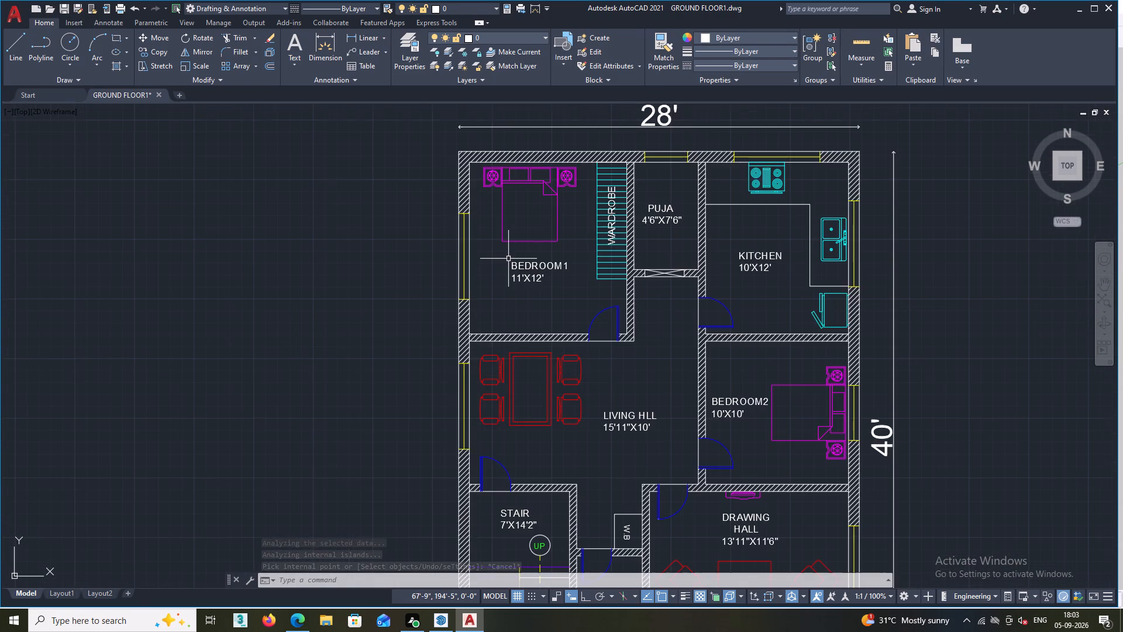
pyautogui.scroll(-2, 508, 259)
pyautogui.scroll(2, 497, 441)
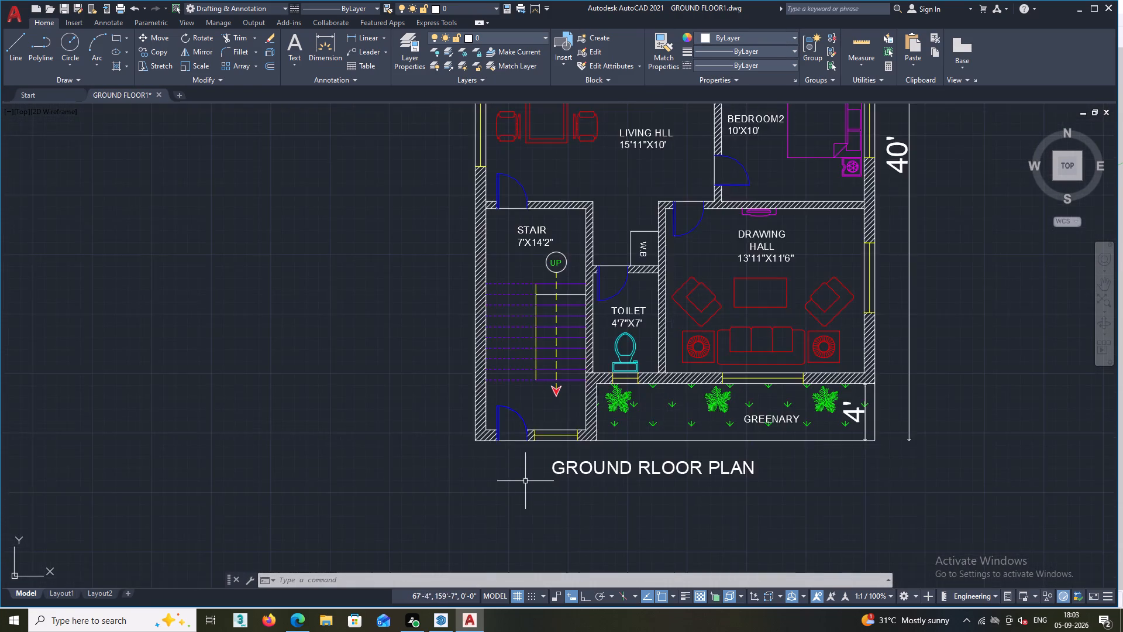
pyautogui.scroll(1, 531, 480)
pyautogui.scroll(-2, 532, 475)
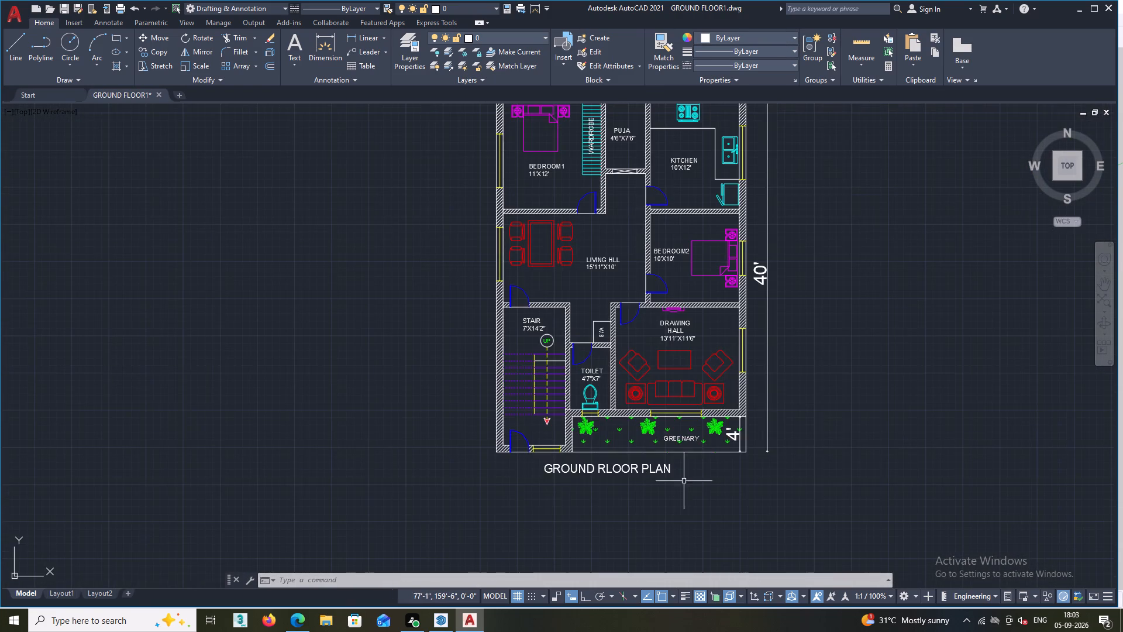
pyautogui.scroll(2, 742, 447)
pyautogui.scroll(-1, 759, 444)
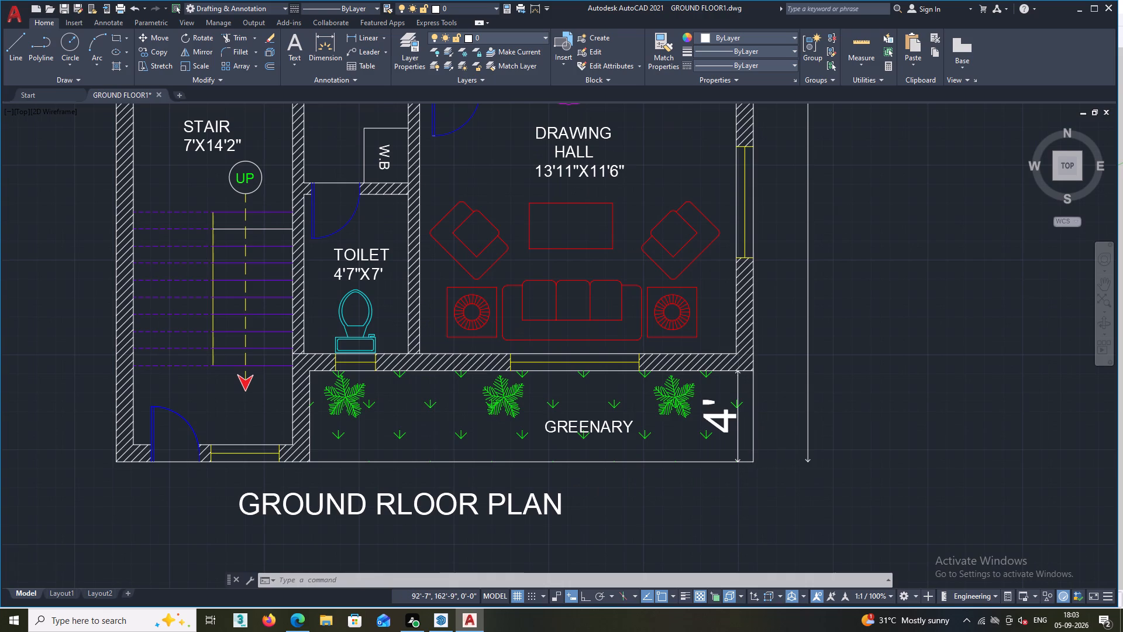
pyautogui.scroll(-1, 696, 281)
pyautogui.moveTo(685, 288); pyautogui.dragTo(623, 372, button='middle')
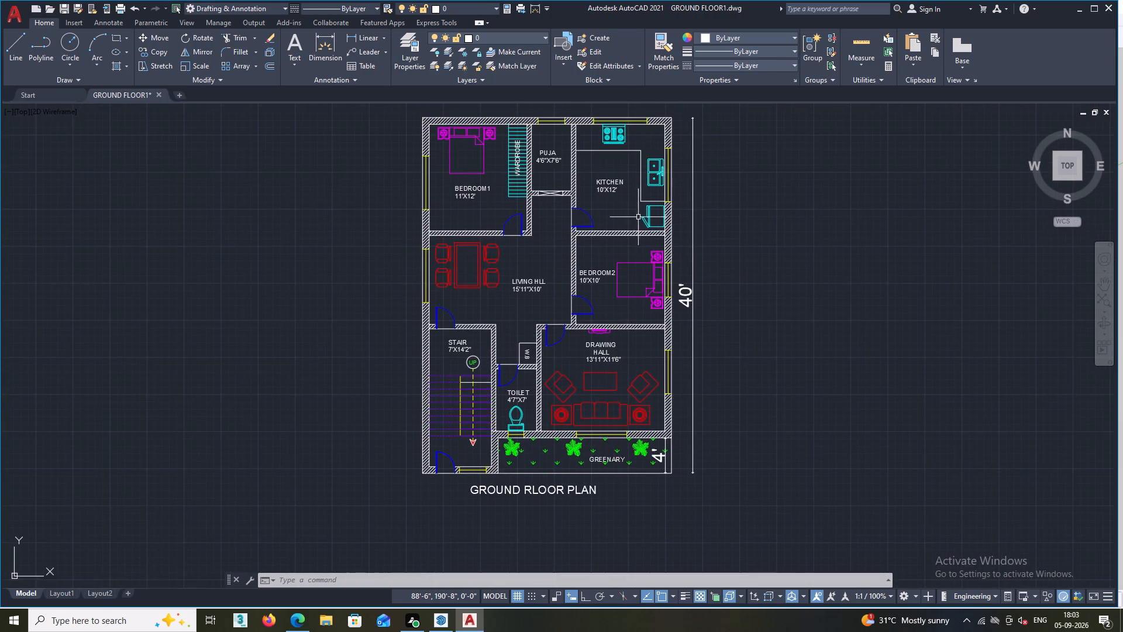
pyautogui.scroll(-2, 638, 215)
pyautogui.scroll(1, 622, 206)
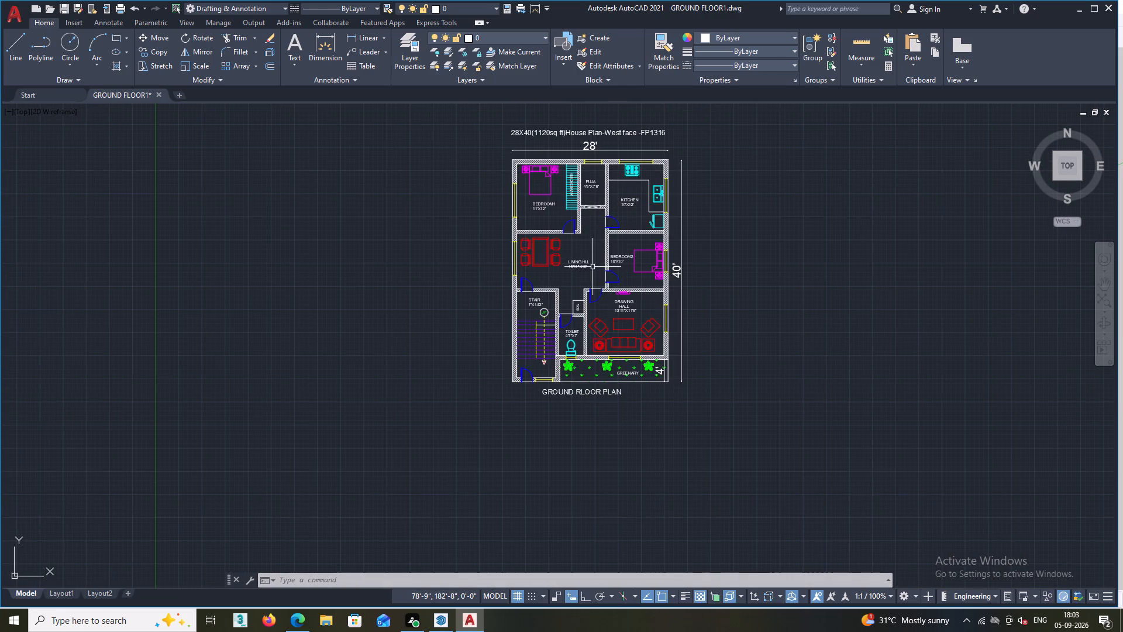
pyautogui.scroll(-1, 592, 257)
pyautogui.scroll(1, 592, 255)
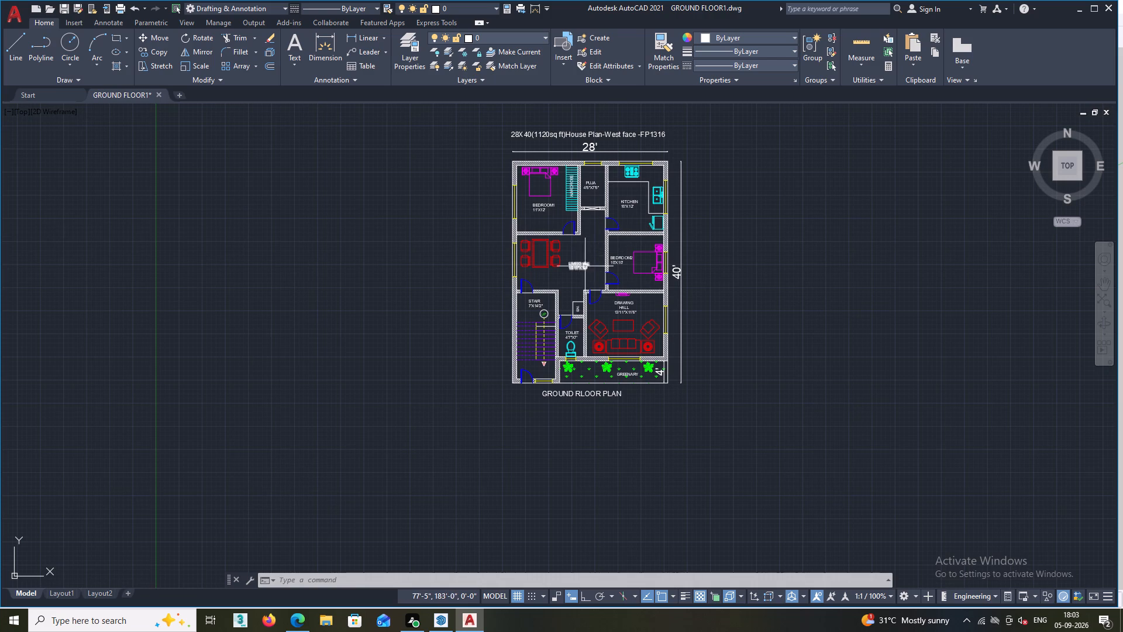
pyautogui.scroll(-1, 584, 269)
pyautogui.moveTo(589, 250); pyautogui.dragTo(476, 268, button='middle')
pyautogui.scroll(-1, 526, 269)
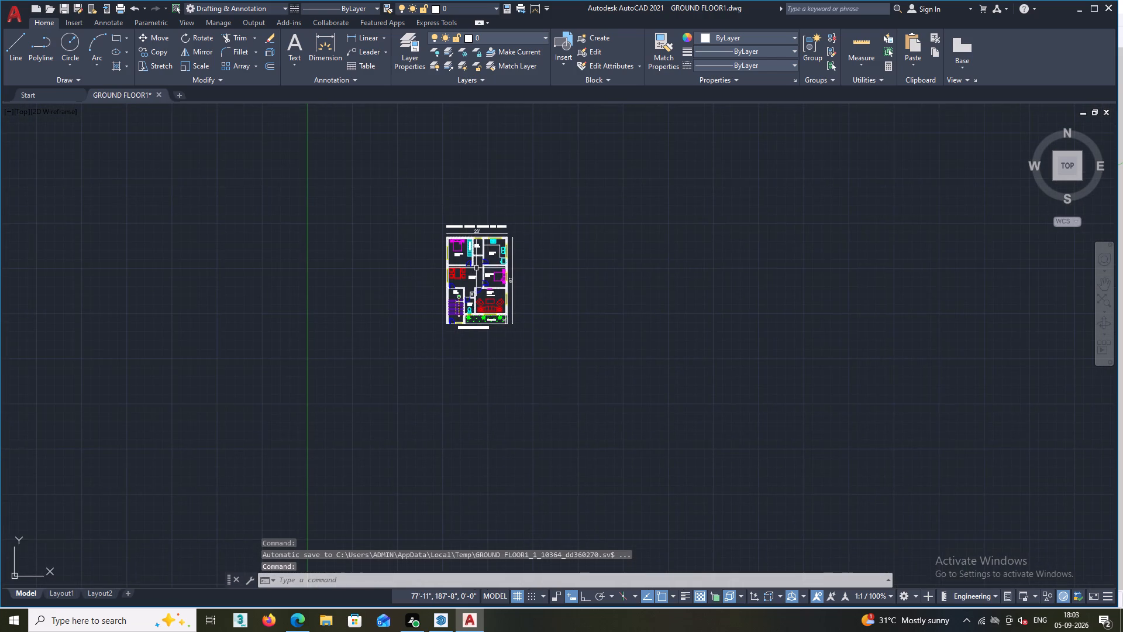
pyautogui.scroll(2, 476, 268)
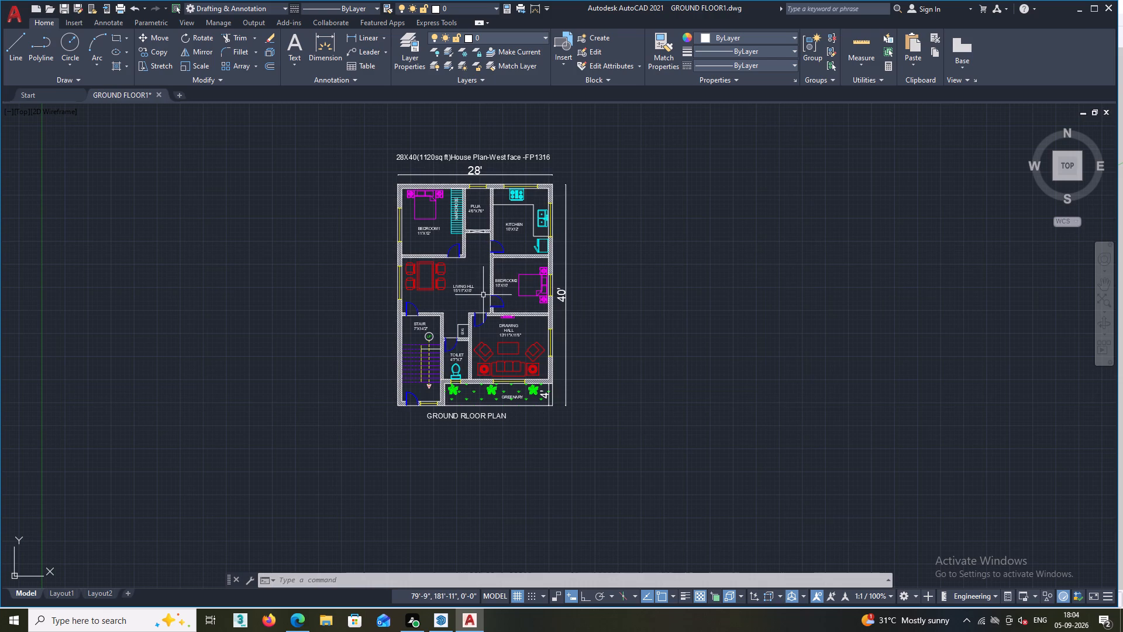
# Examine the finished ground floor plan, from the overall layout to the rooms around the LIVING HLL and DRAWING HALL.
pyautogui.scroll(1, 483, 295)
pyautogui.scroll(1, 442, 259)
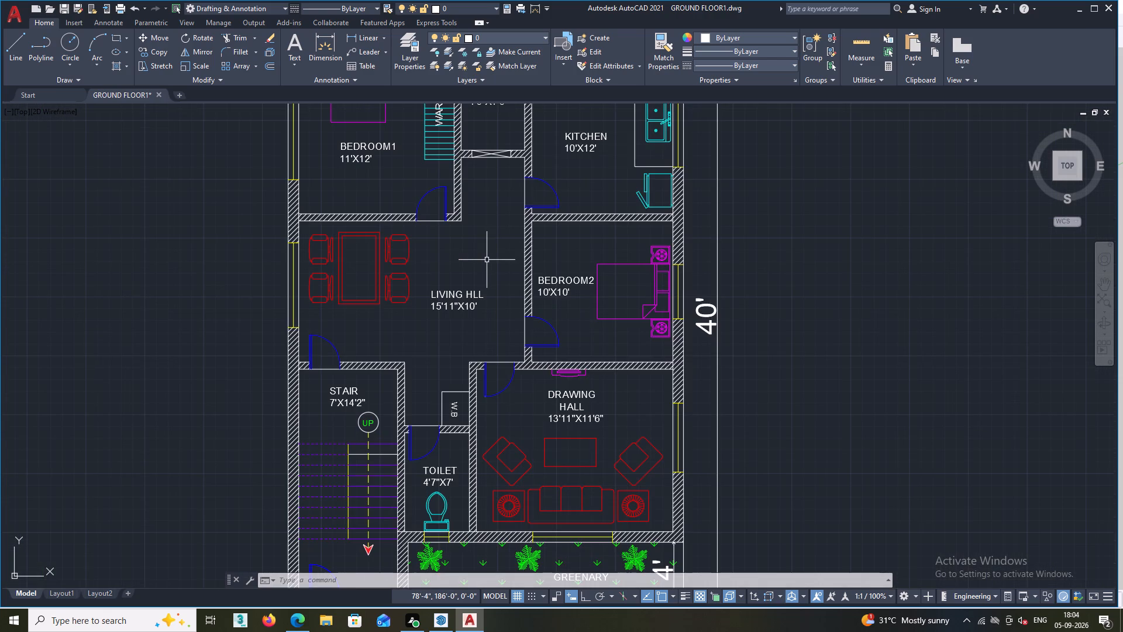
pyautogui.scroll(-1, 487, 260)
pyautogui.scroll(2, 528, 339)
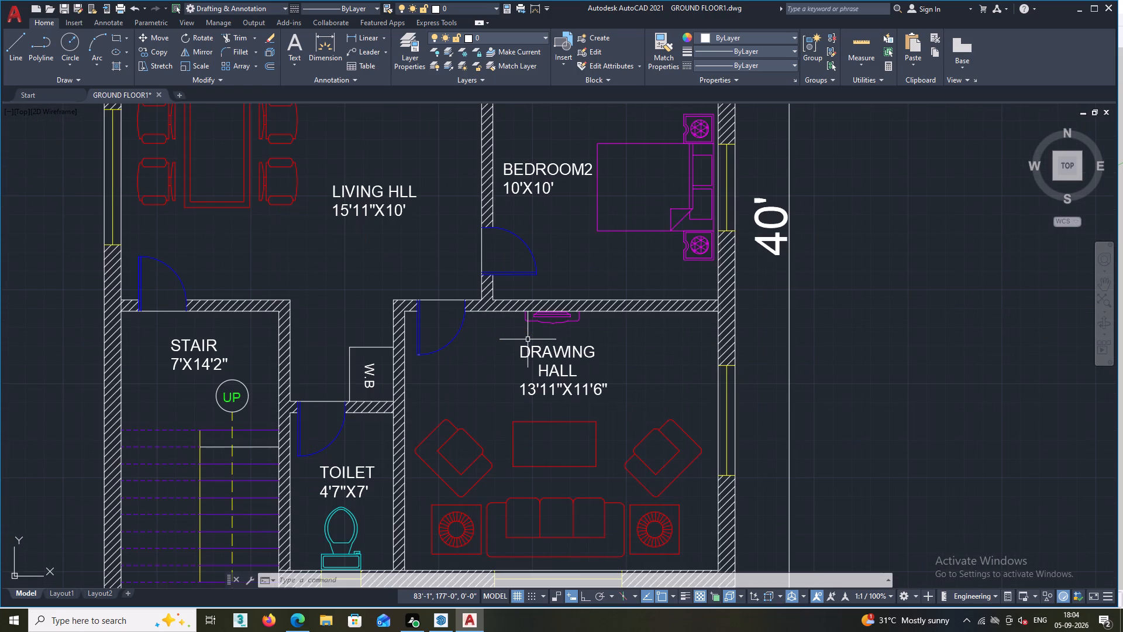
pyautogui.scroll(-2, 528, 339)
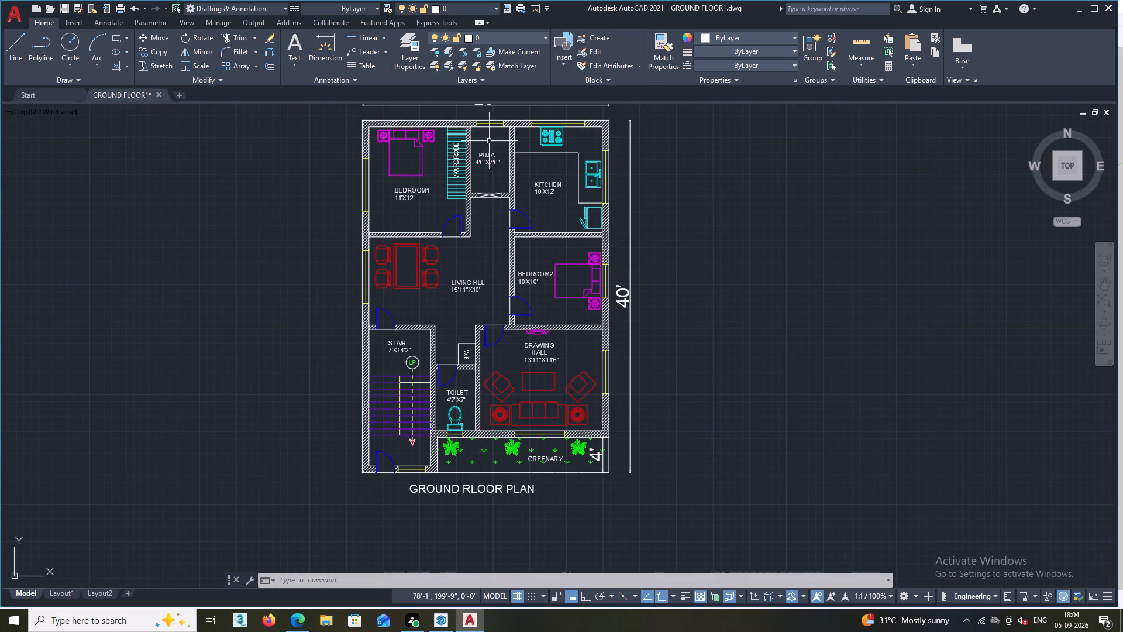
pyautogui.scroll(1, 476, 308)
pyautogui.scroll(-1, 477, 308)
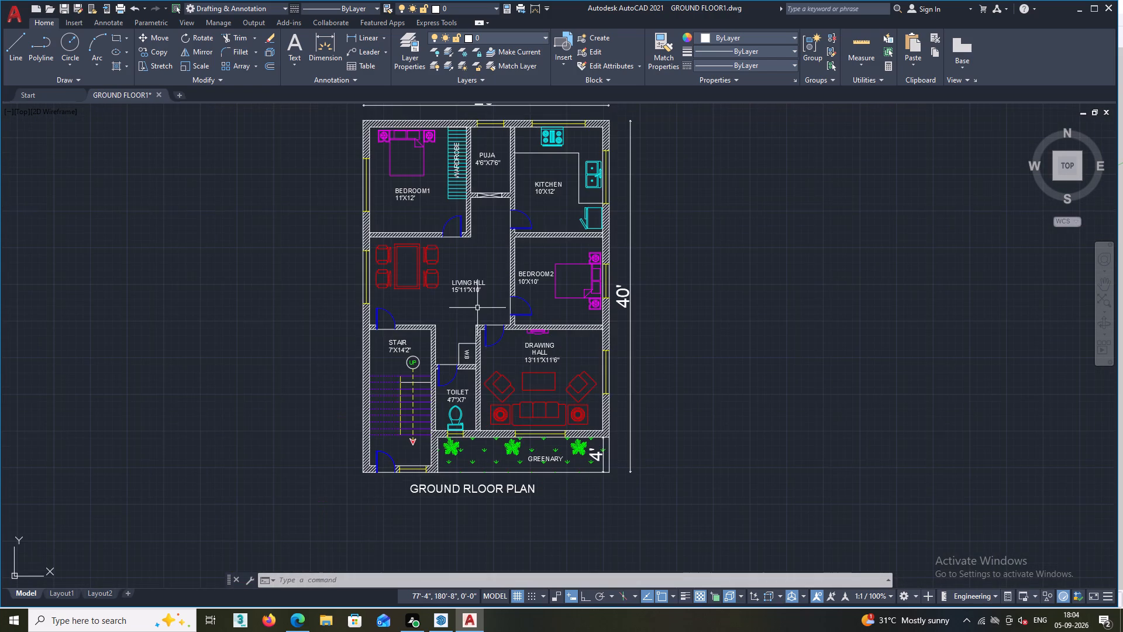
pyautogui.scroll(-1, 454, 309)
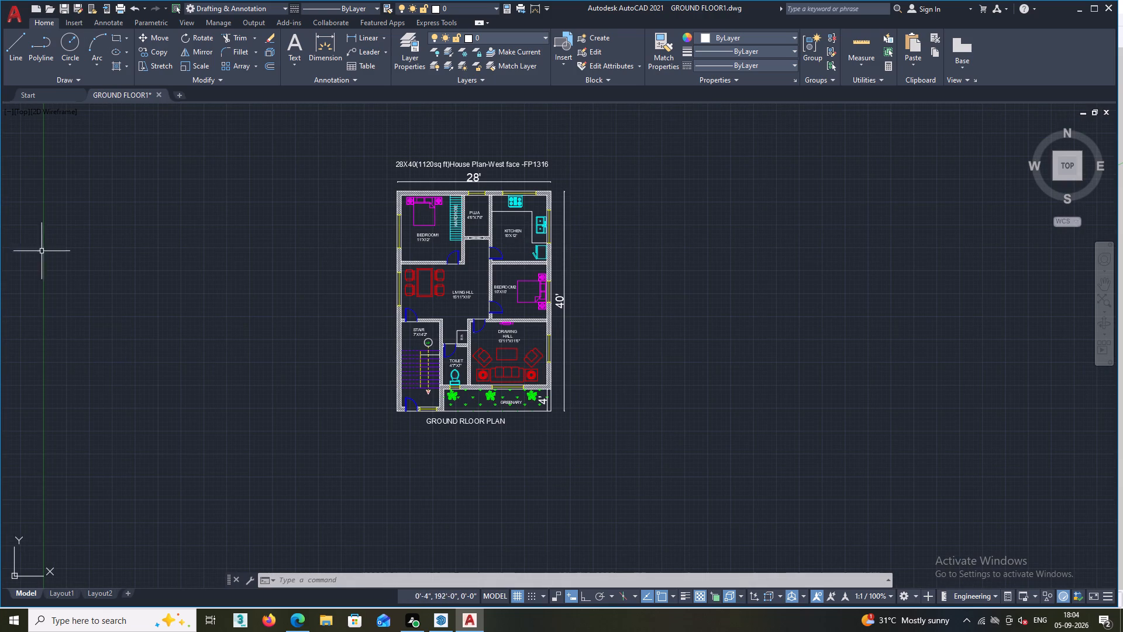
# Export the drawing as a PDF named GROUND FLOOR1.pdf to the Desktop, using the AutoCAD PDF (General Documentation) preset.
pyautogui.click(16, 17)
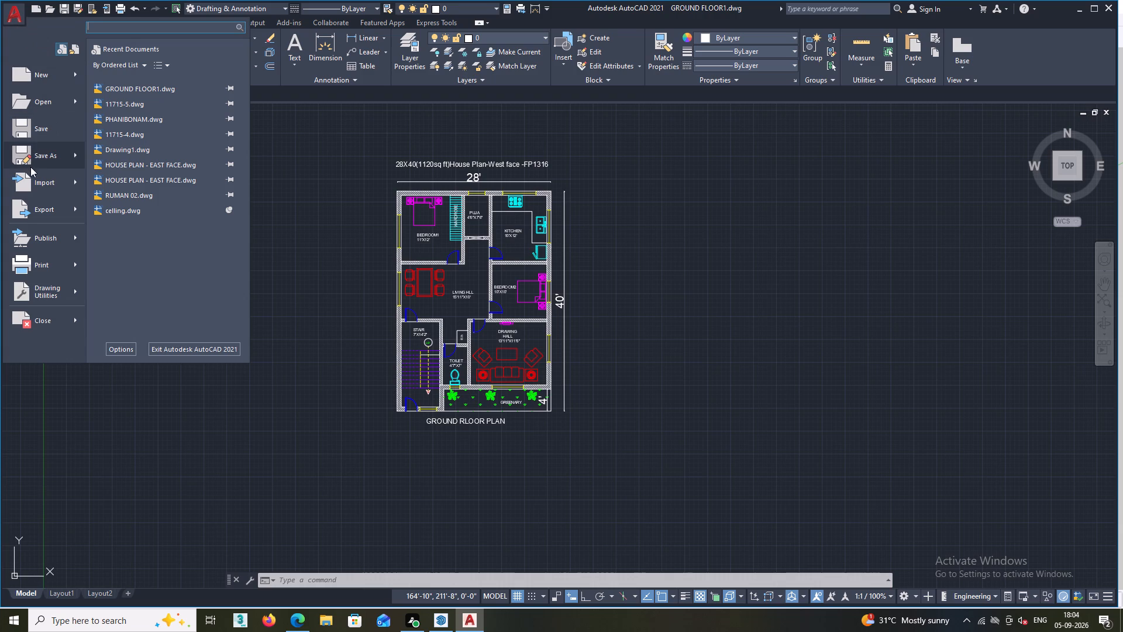
pyautogui.doubleClick(51, 208)
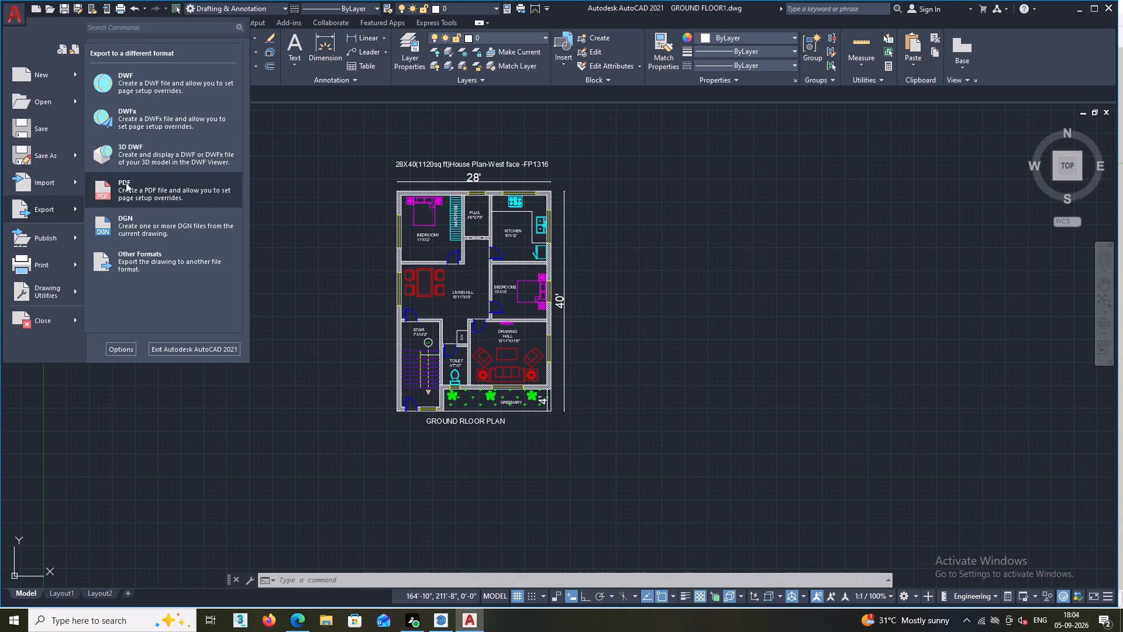
pyautogui.click(137, 190)
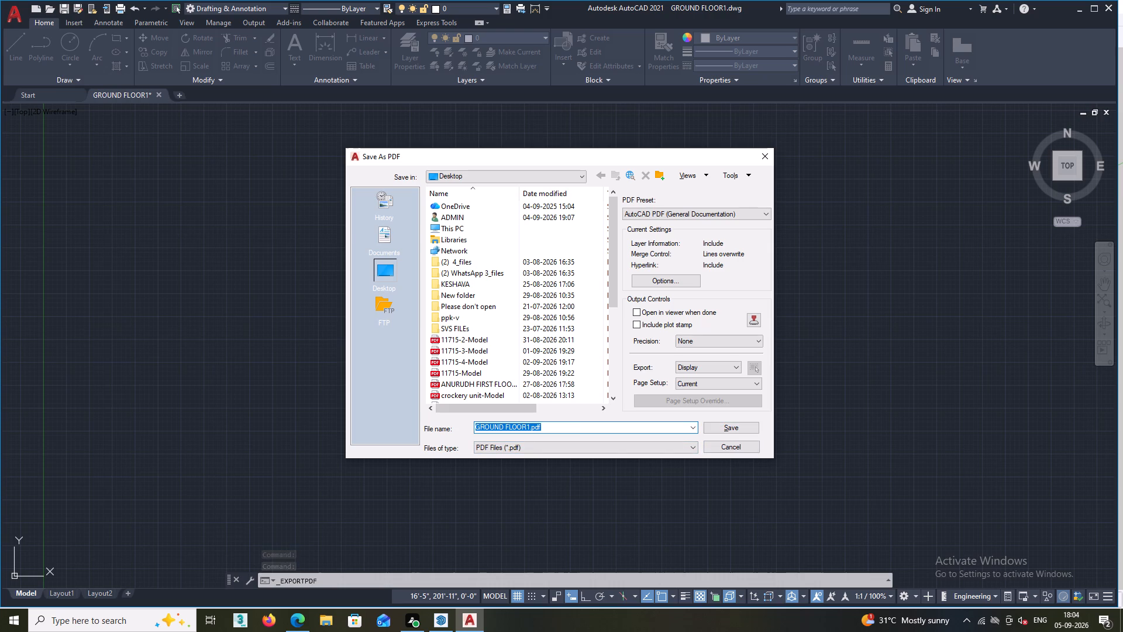
pyautogui.click(553, 431)
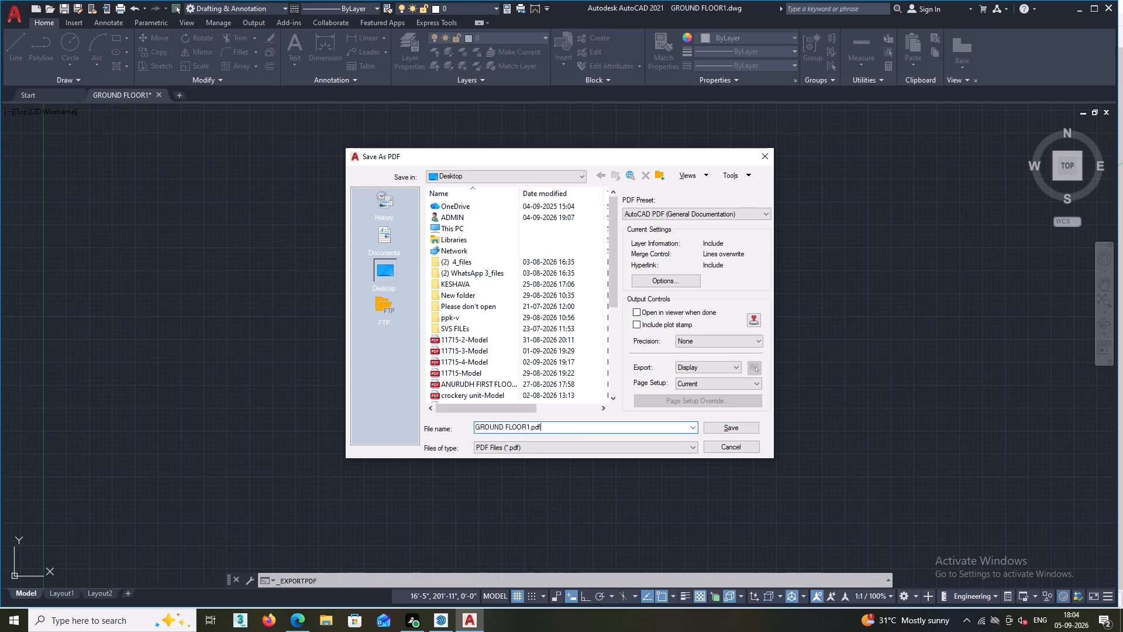
pyautogui.click(543, 430)
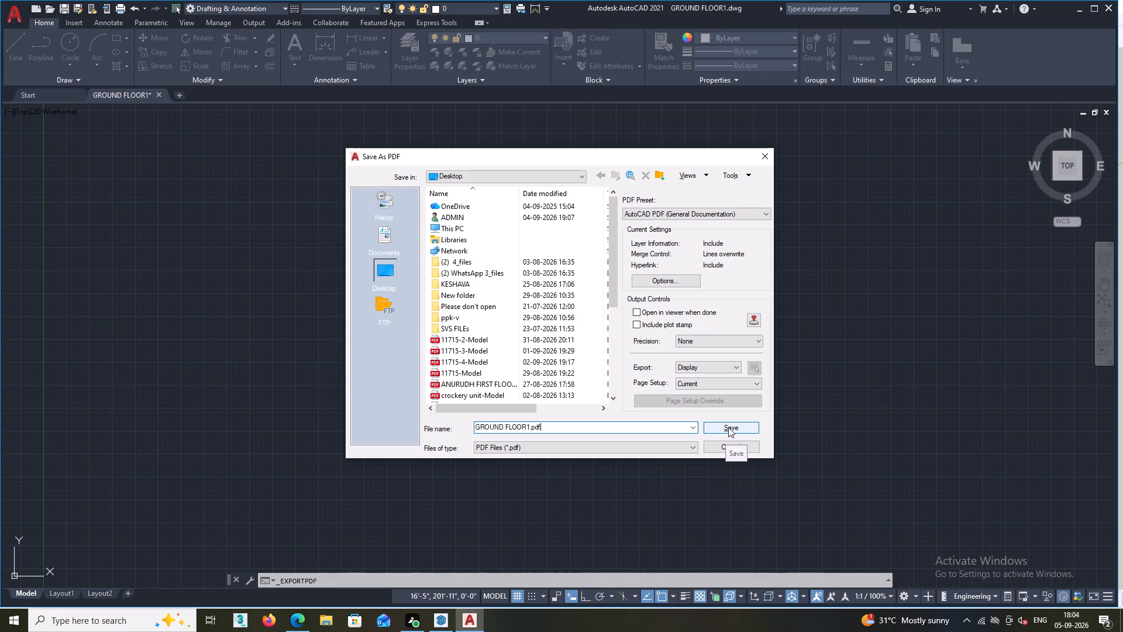
pyautogui.click(728, 427)
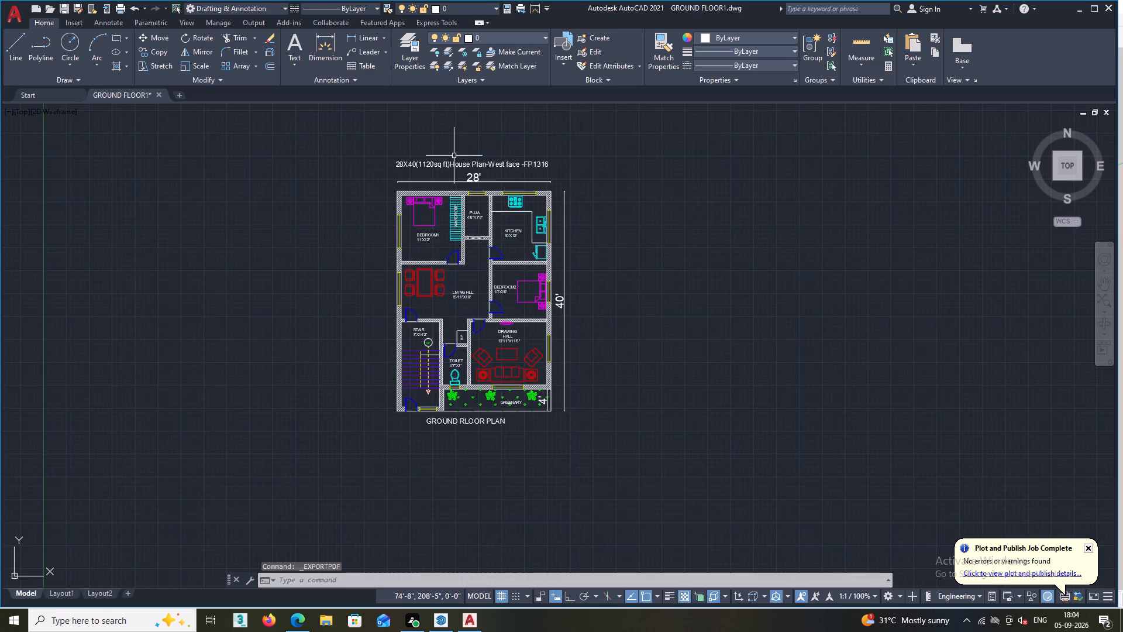
# Save the GROUND FLOOR1 drawing and leave no command active.
pyautogui.scroll(1, 454, 156)
pyautogui.scroll(-1, 473, 164)
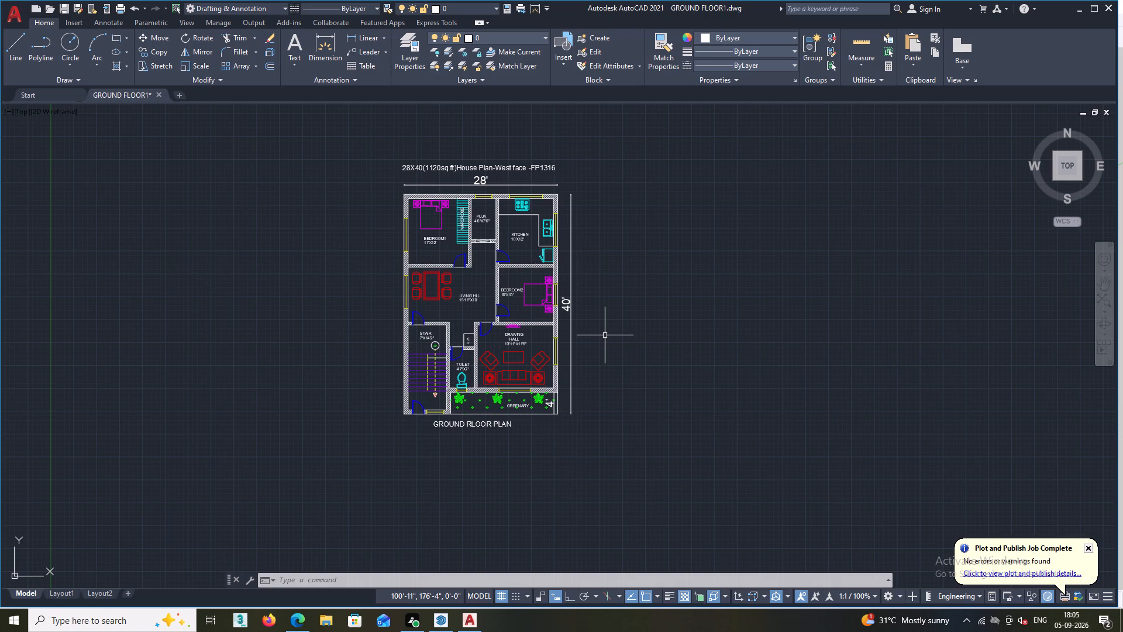
pyautogui.hotkey('ctrl', 's')
pyautogui.press('Escape')
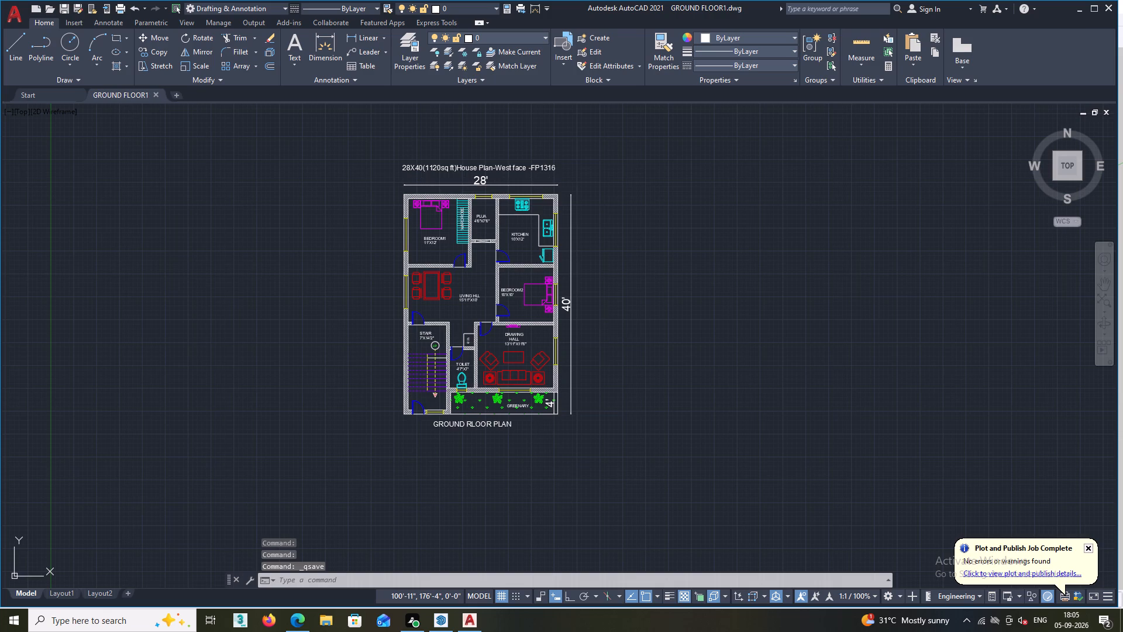
pyautogui.press('Escape')
pyautogui.press('Escape')
pyautogui.press('Escape')
pyautogui.press('Escape')
pyautogui.press('Escape')
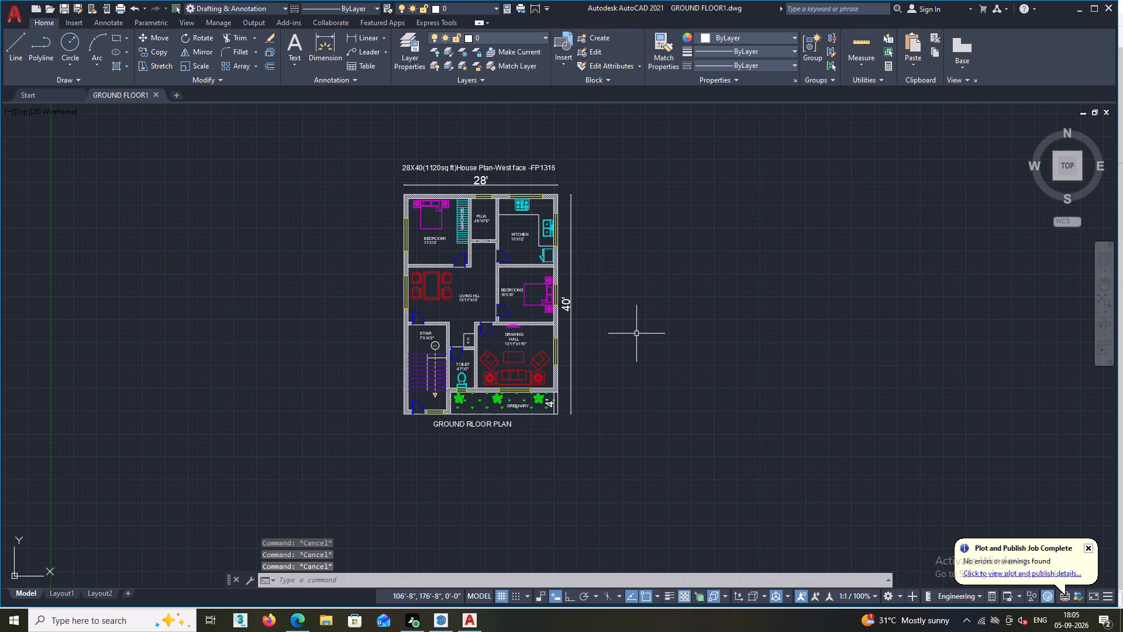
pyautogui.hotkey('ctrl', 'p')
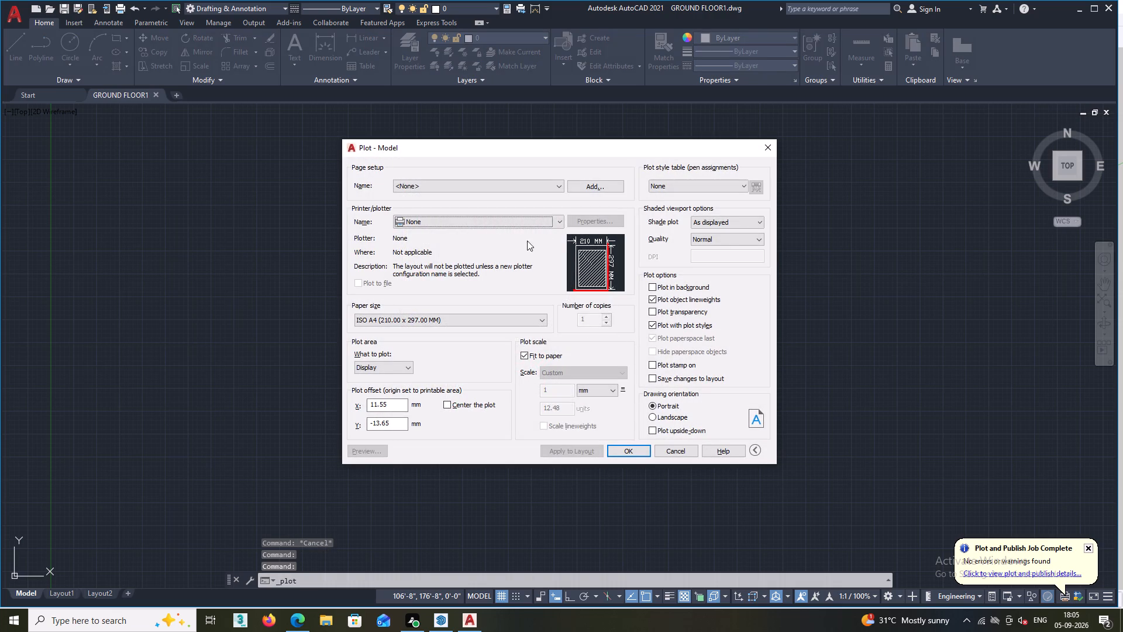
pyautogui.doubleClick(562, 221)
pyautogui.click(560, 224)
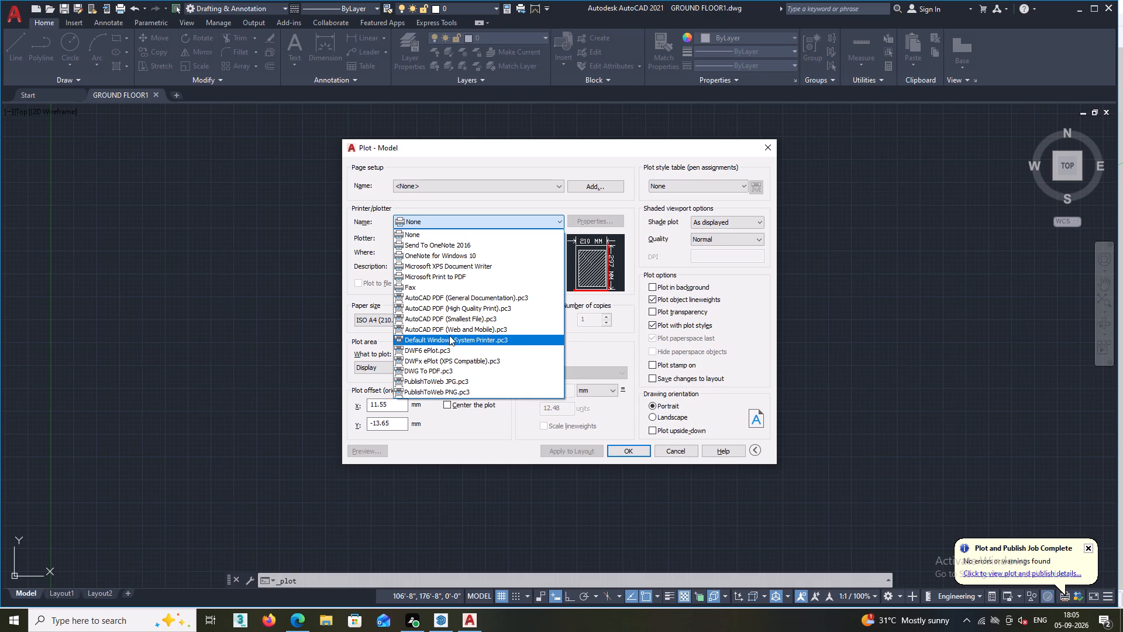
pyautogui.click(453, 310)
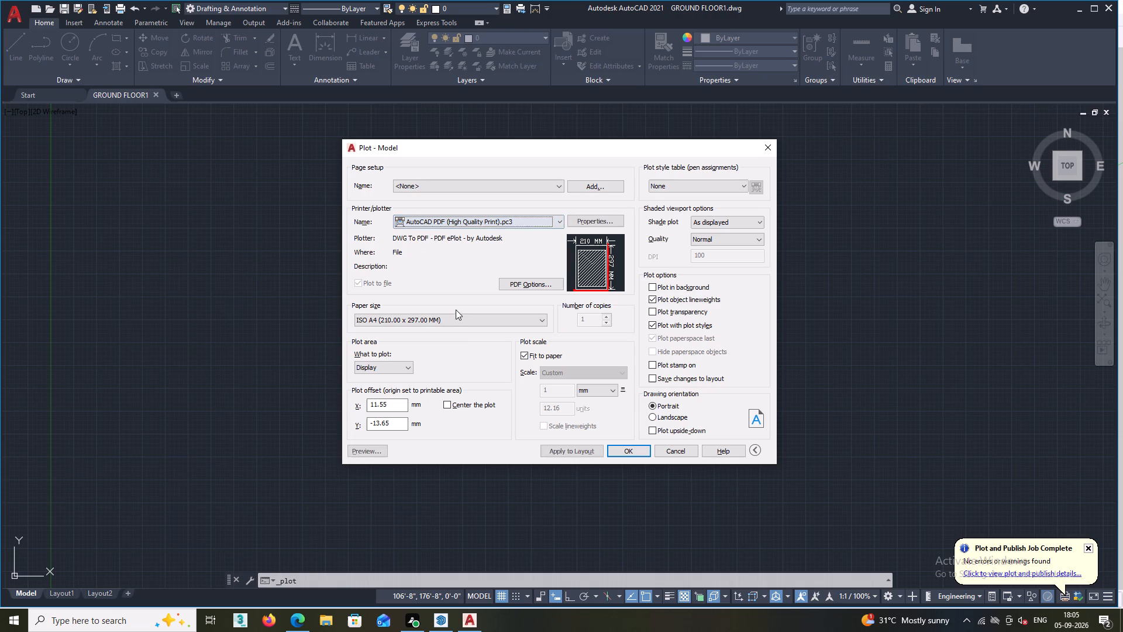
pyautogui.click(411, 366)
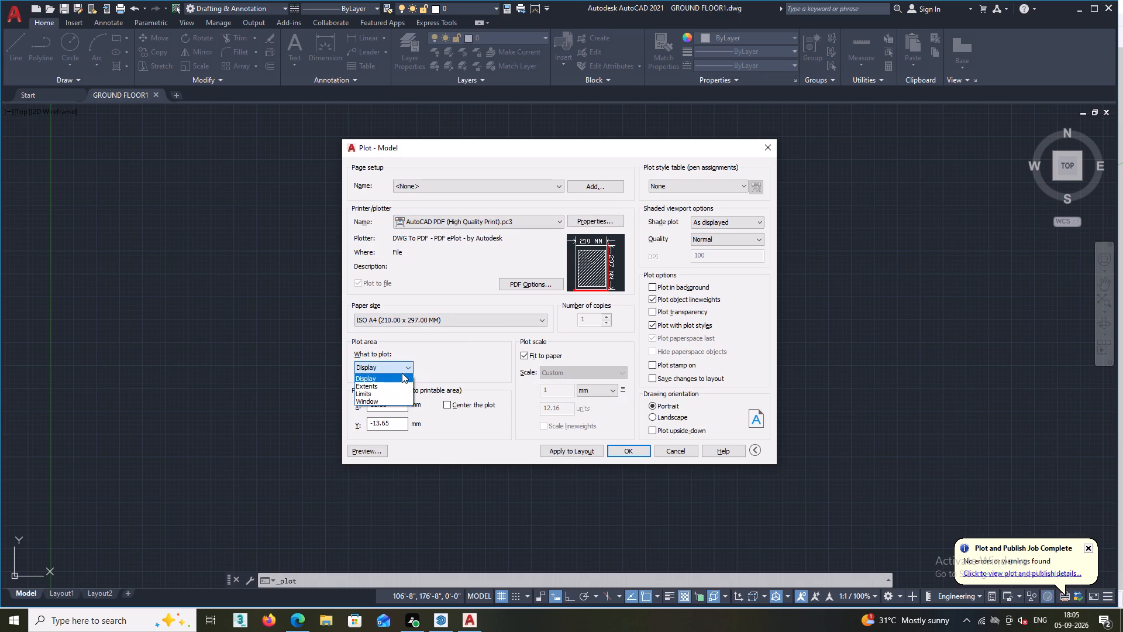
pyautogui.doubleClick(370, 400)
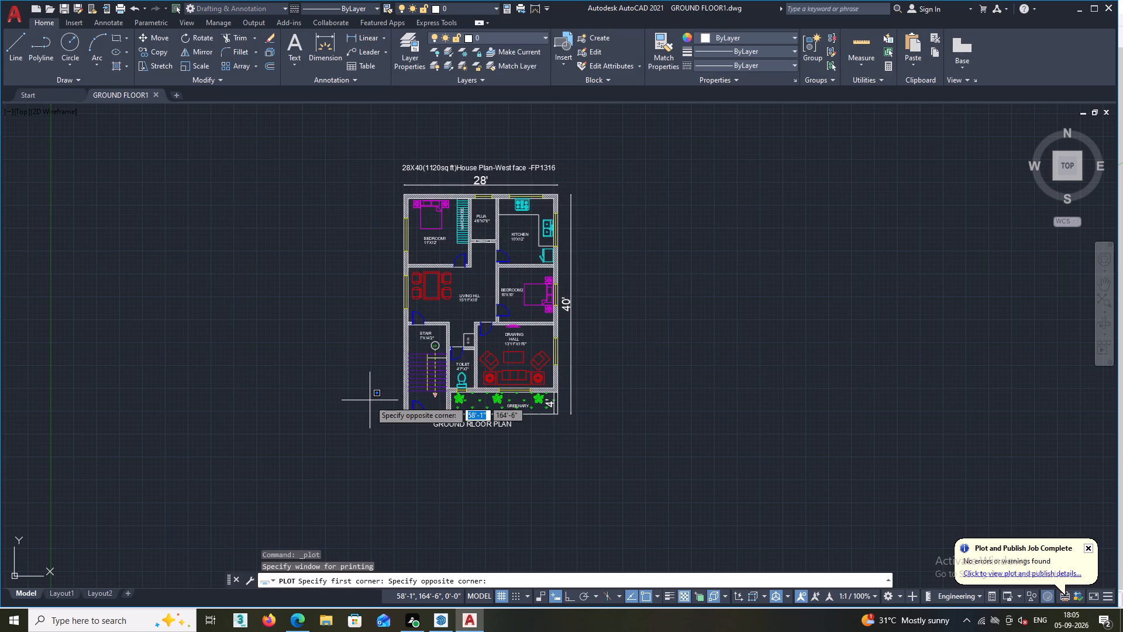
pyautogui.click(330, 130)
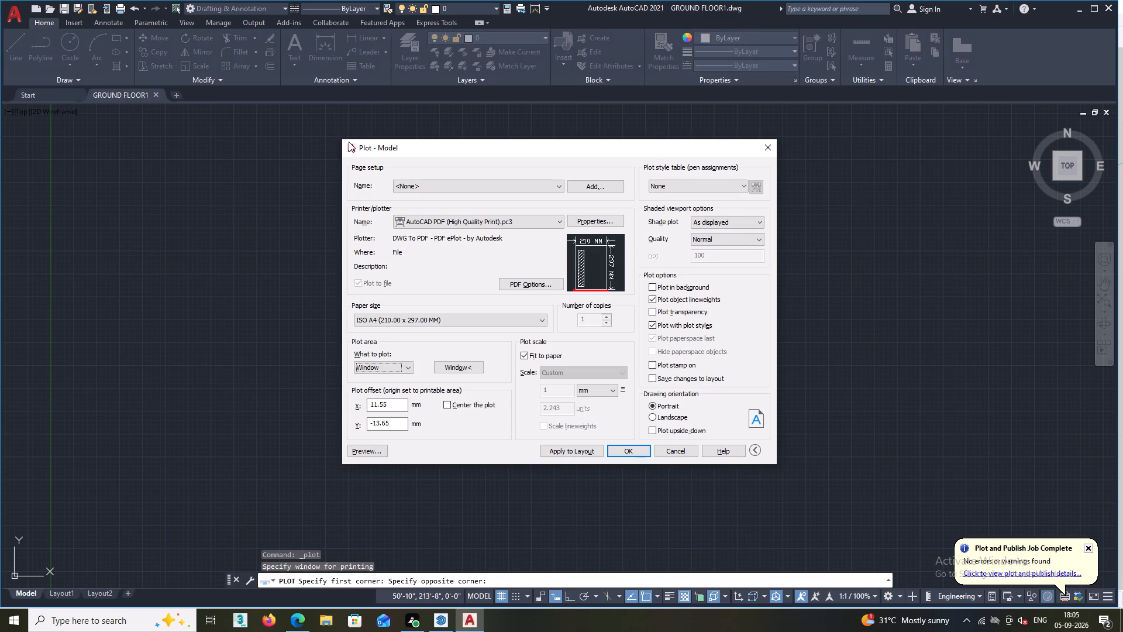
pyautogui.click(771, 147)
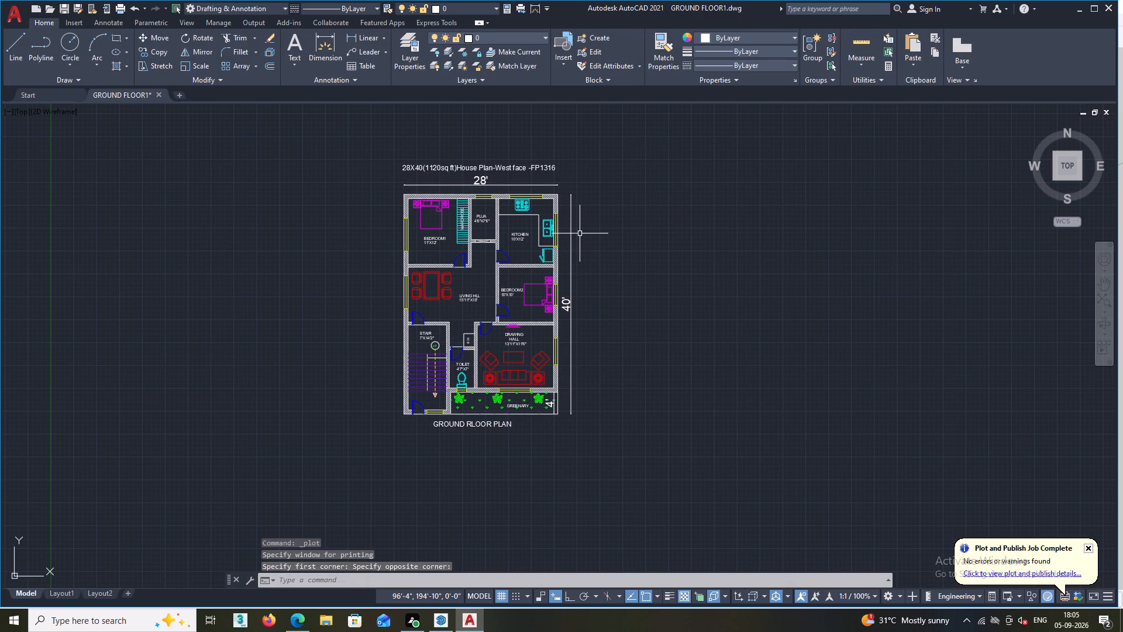
# Plot a window around the whole plan with AutoCAD PDF (High Quality Print).pc3, saving it as GROUND FLOOR1-Model.pdf in Documents.
pyautogui.hotkey('ctrl', 'p')
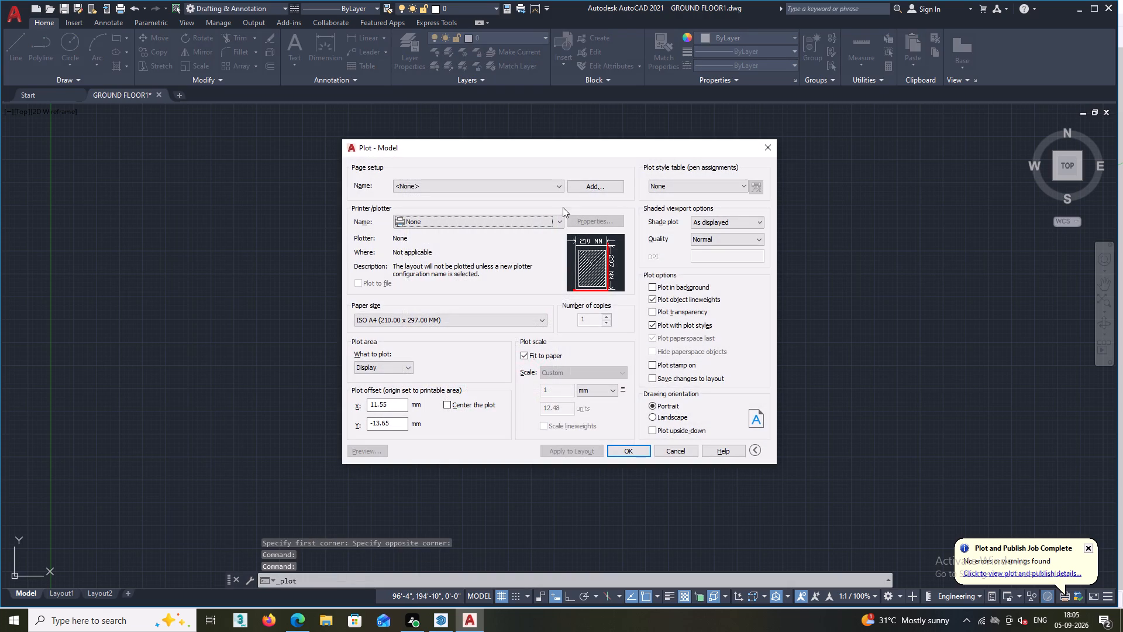
pyautogui.click(557, 220)
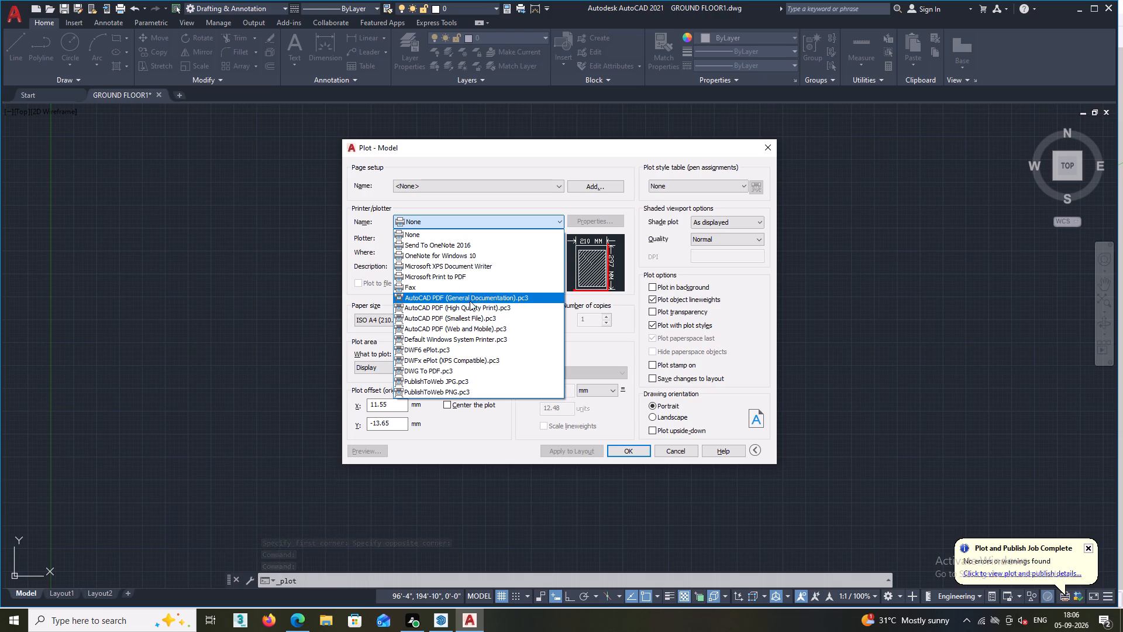
pyautogui.click(456, 310)
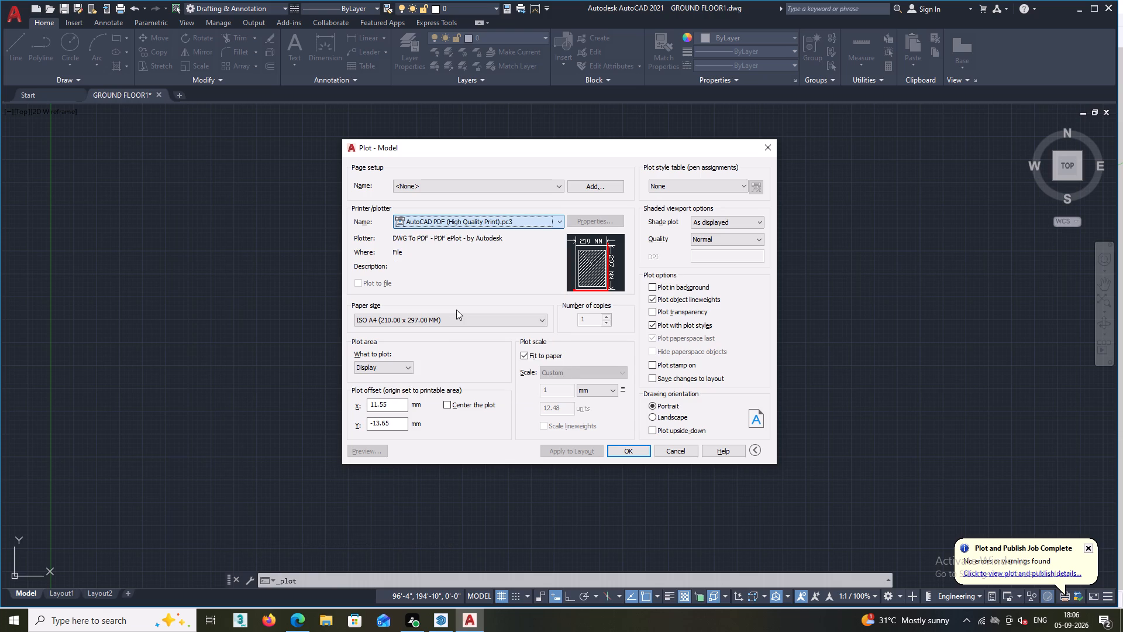
pyautogui.click(410, 365)
pyautogui.click(376, 401)
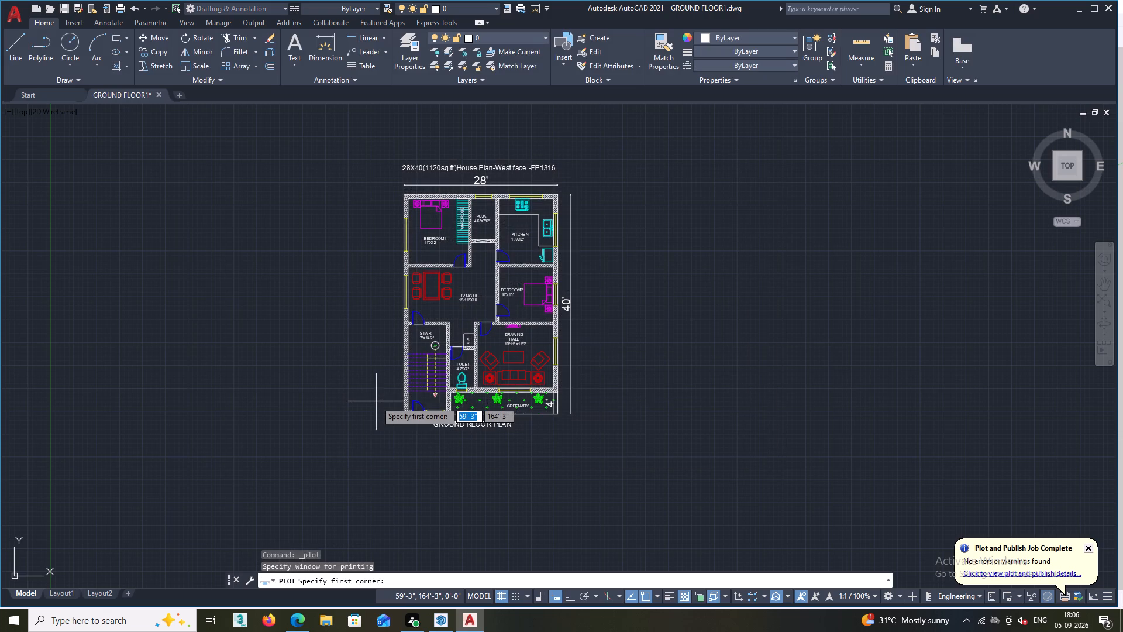
pyautogui.click(369, 142)
pyautogui.moveTo(369, 142); pyautogui.dragTo(374, 147)
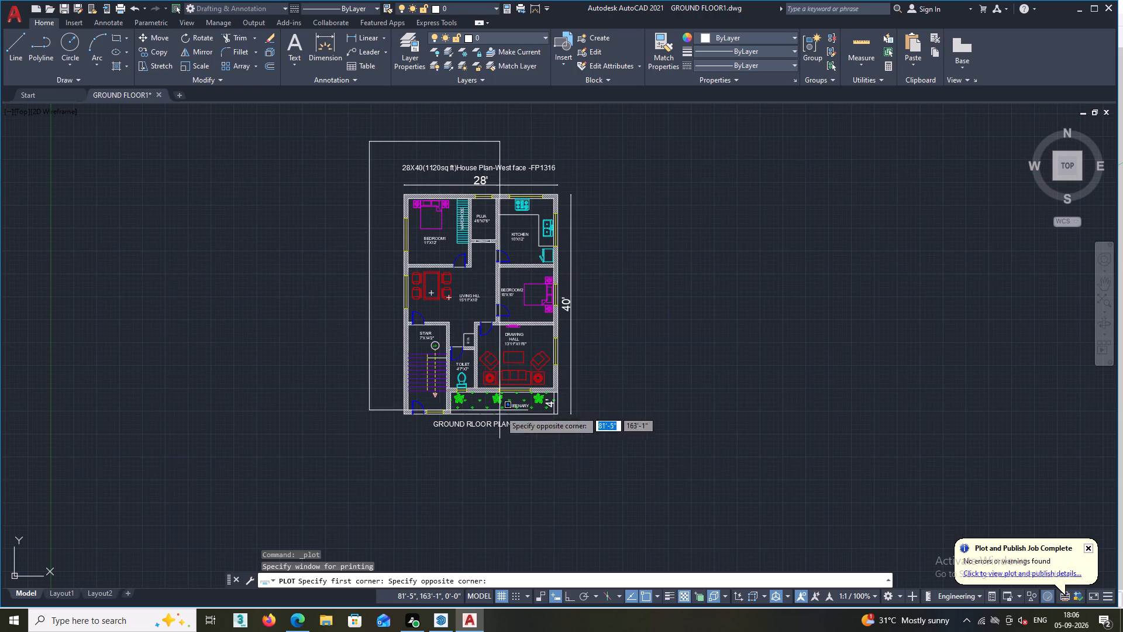
pyautogui.doubleClick(605, 446)
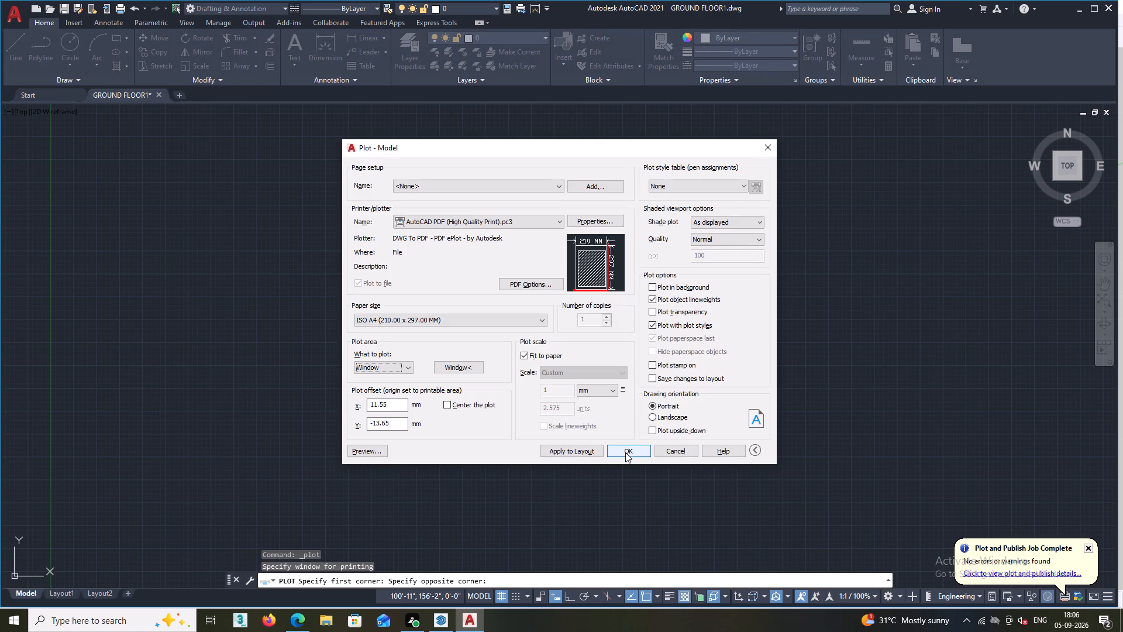
pyautogui.click(625, 452)
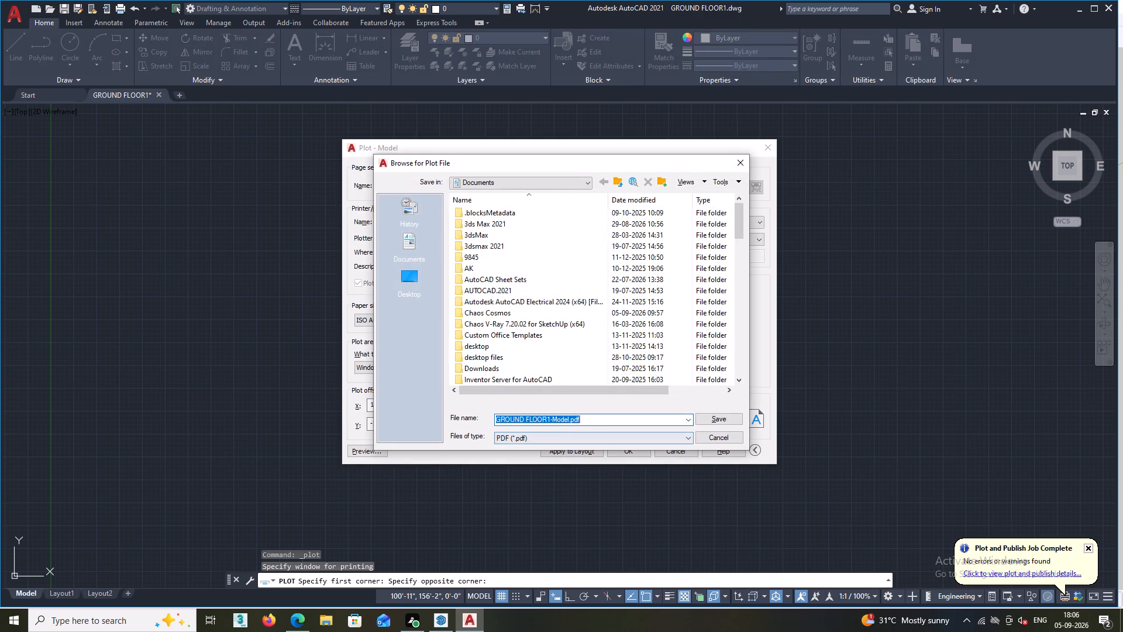
pyautogui.click(722, 418)
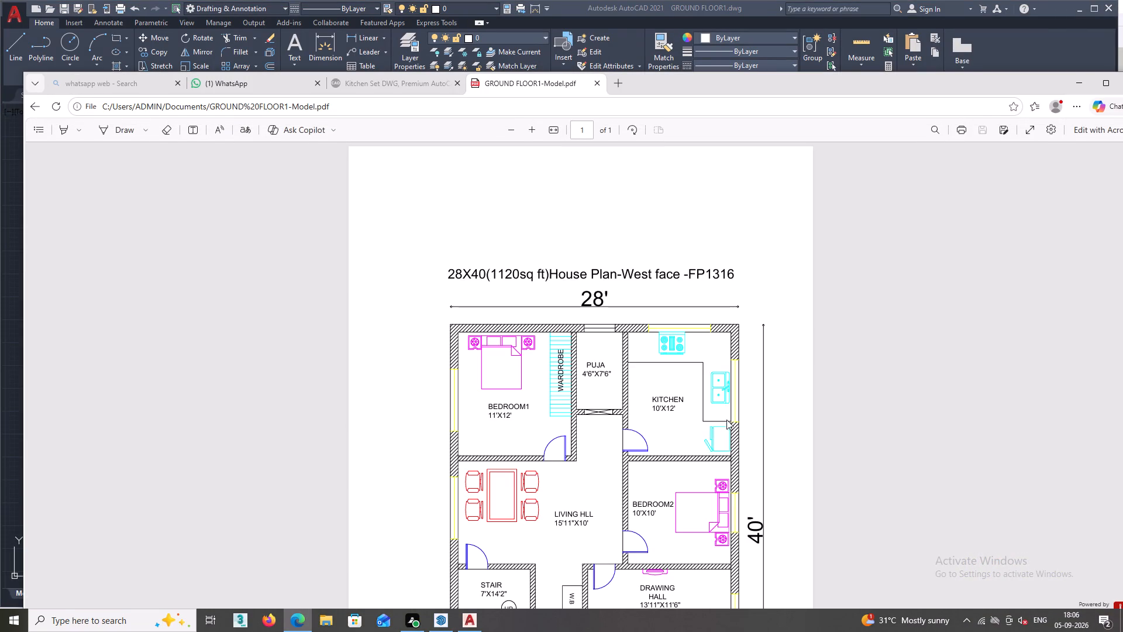
# Examine the plotted PDF of the ground floor plan in the browser, from title to bottom caption, and leave it.
pyautogui.scroll(-3, 646, 428)
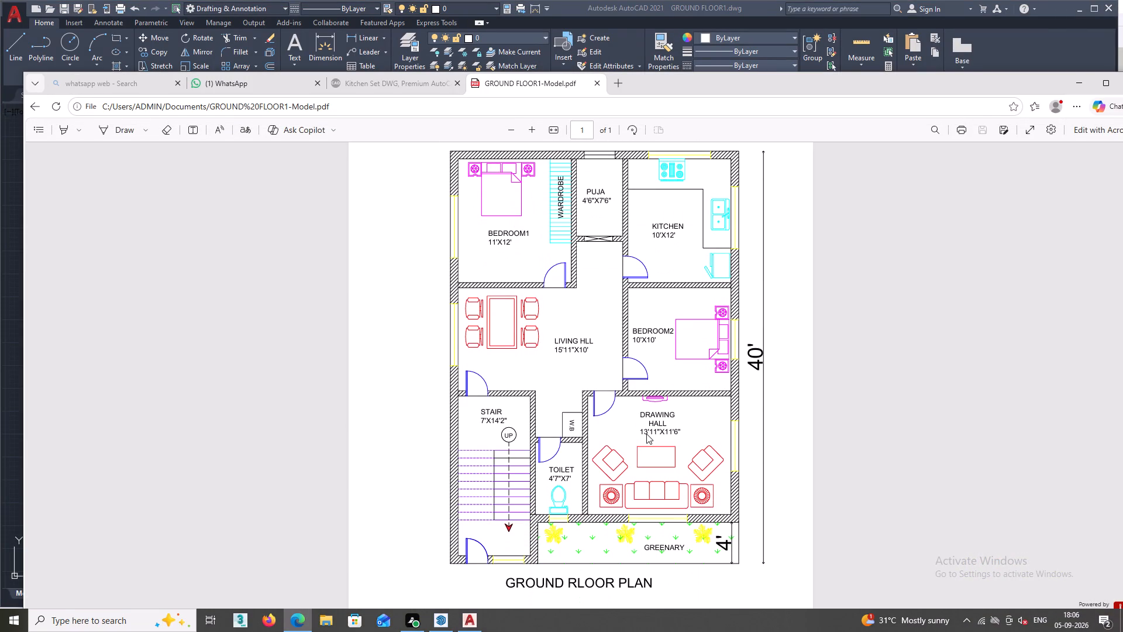
pyautogui.scroll(-1, 646, 434)
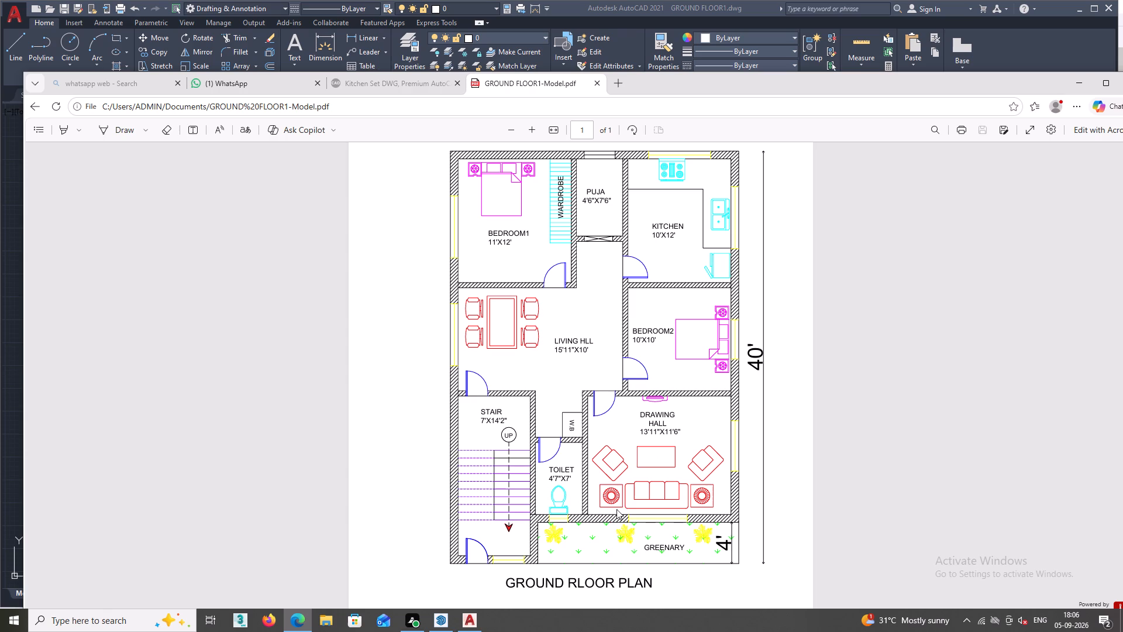
pyautogui.scroll(2, 642, 552)
pyautogui.scroll(-2, 642, 552)
pyautogui.scroll(1, 675, 574)
pyautogui.scroll(-1, 675, 574)
pyautogui.scroll(-6, 133, 205)
pyautogui.scroll(-3, 489, 347)
pyautogui.scroll(-4, 634, 389)
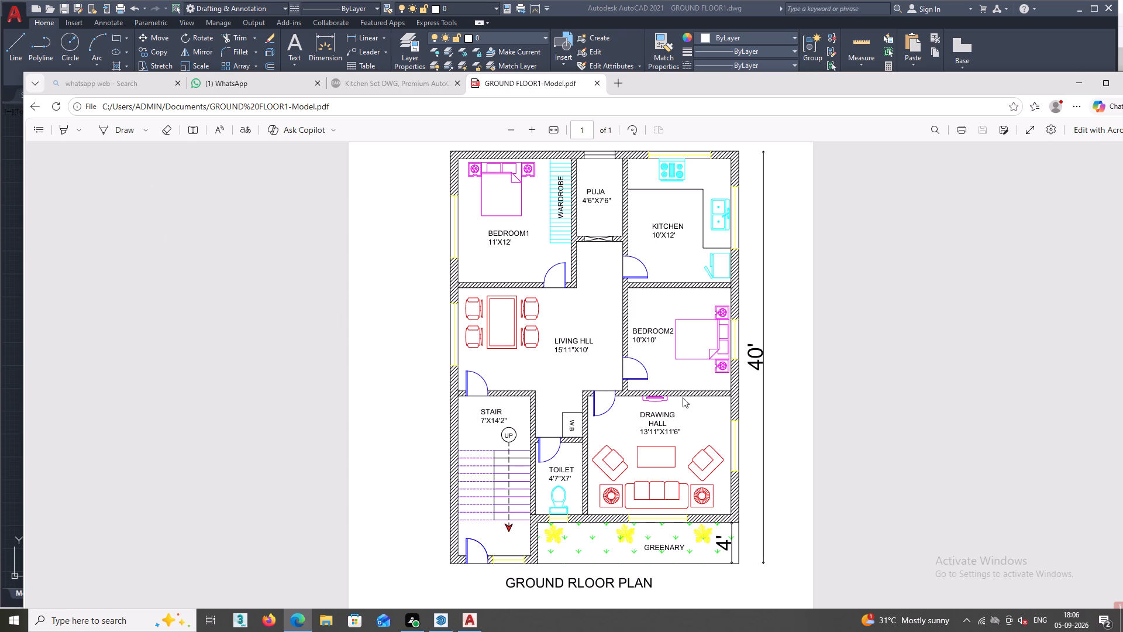
pyautogui.click(34, 102)
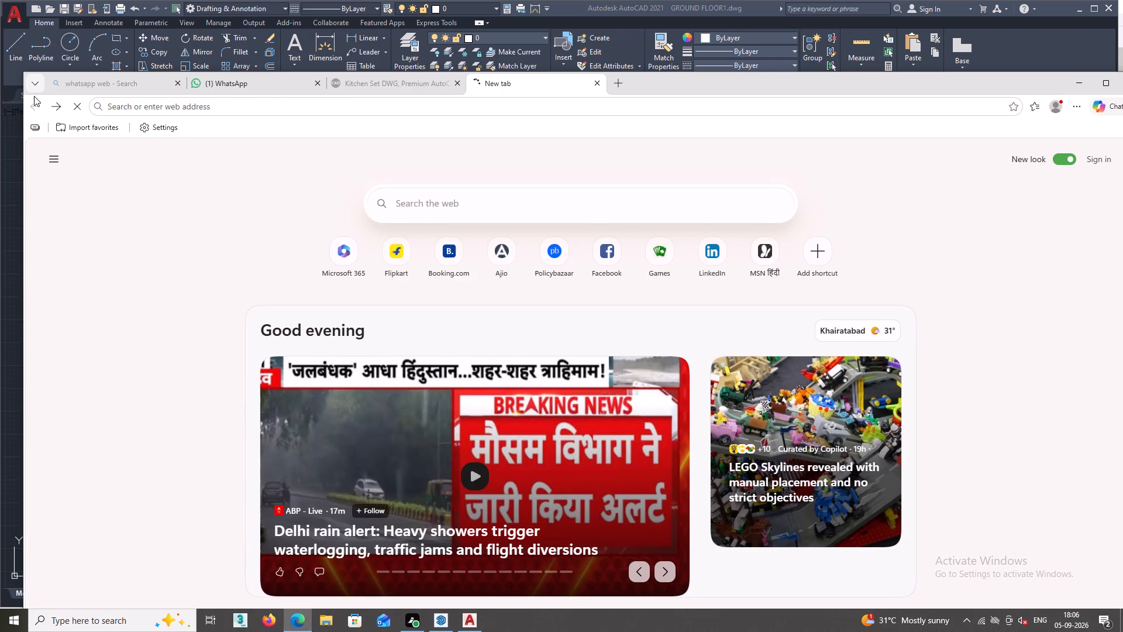
# Return to AutoCAD and examine the plan's greenery strip with its plants, the neighbouring rooms and the overall layout.
pyautogui.click(35, 83)
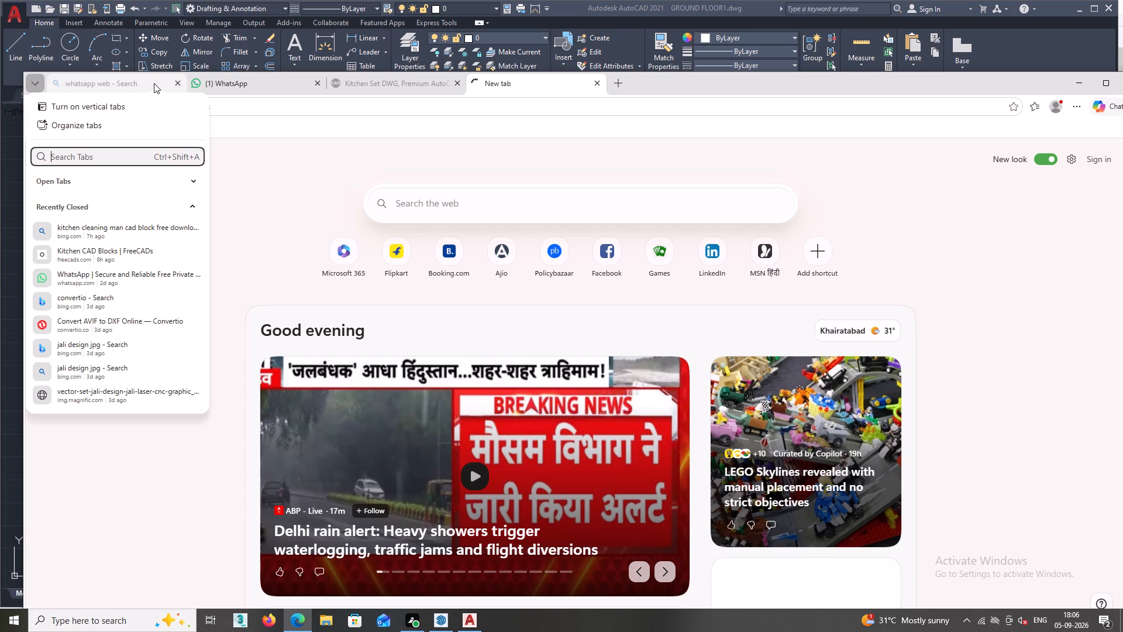
pyautogui.click(1080, 82)
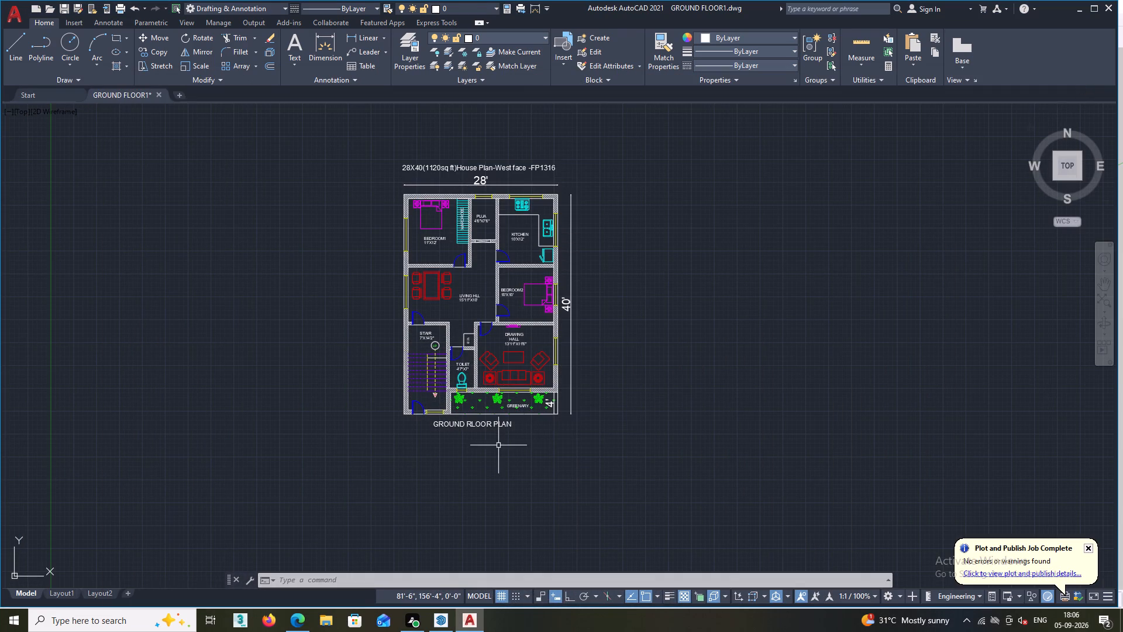
pyautogui.scroll(1, 498, 445)
pyautogui.scroll(2, 477, 377)
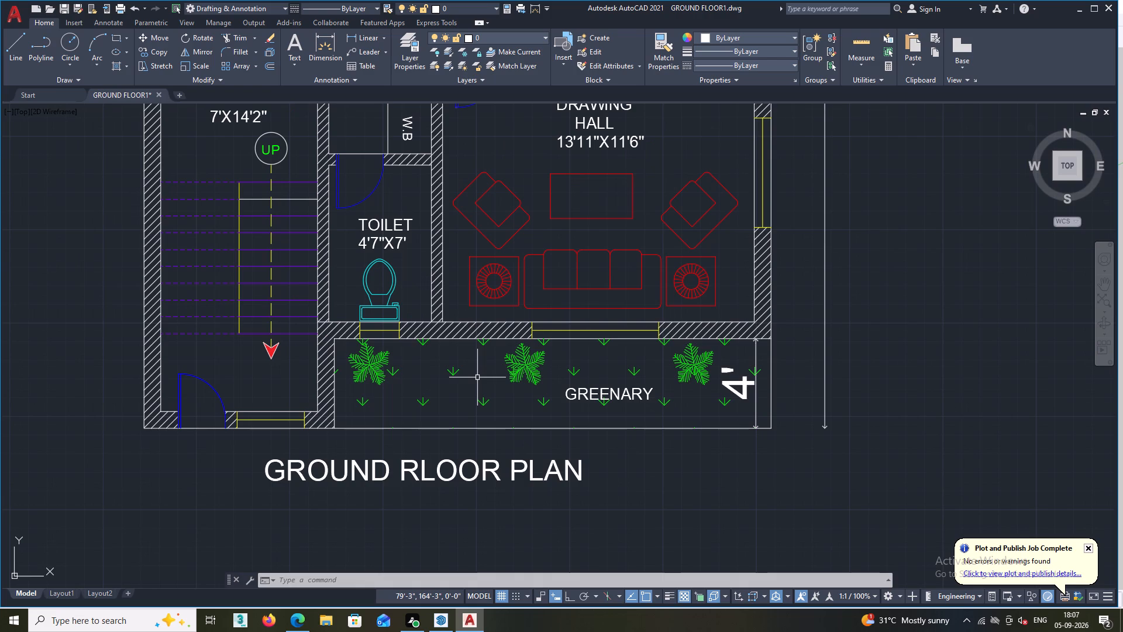
pyautogui.scroll(-2, 477, 377)
pyautogui.moveTo(477, 377); pyautogui.dragTo(476, 394, button='middle')
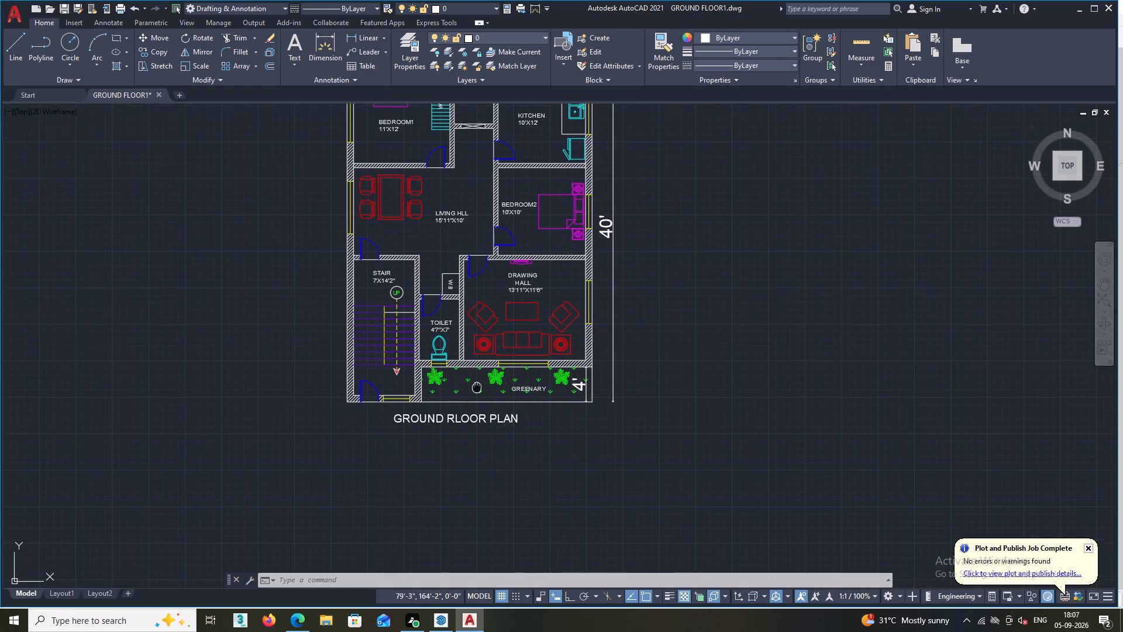
pyautogui.moveTo(476, 394); pyautogui.dragTo(478, 457, button='middle')
pyautogui.scroll(-1, 478, 457)
pyautogui.scroll(2, 484, 461)
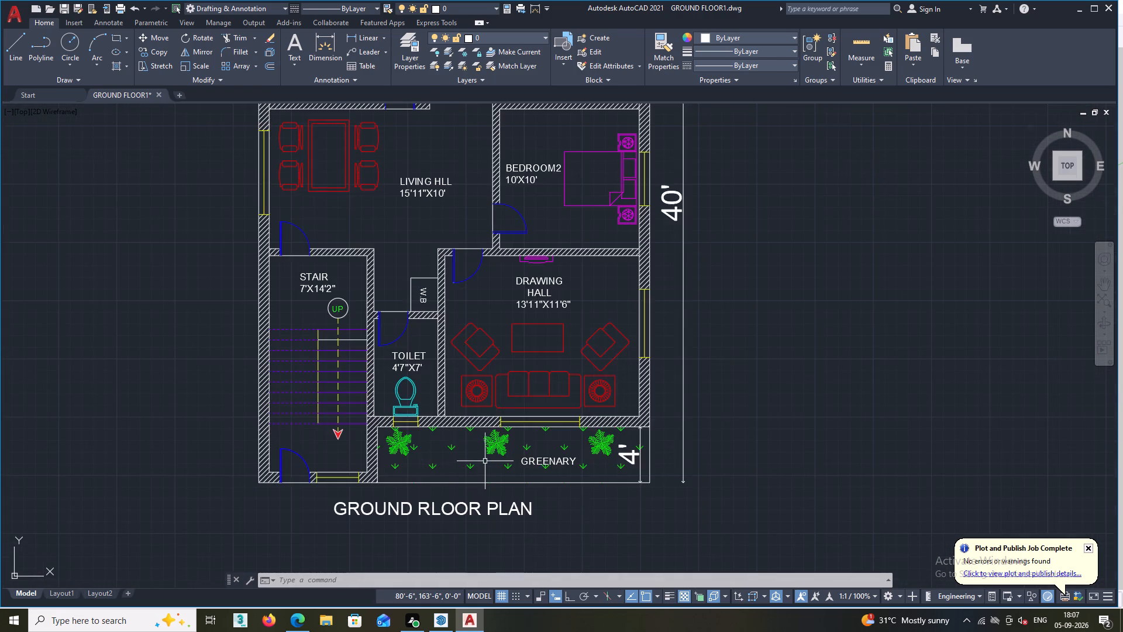
pyautogui.scroll(2, 497, 464)
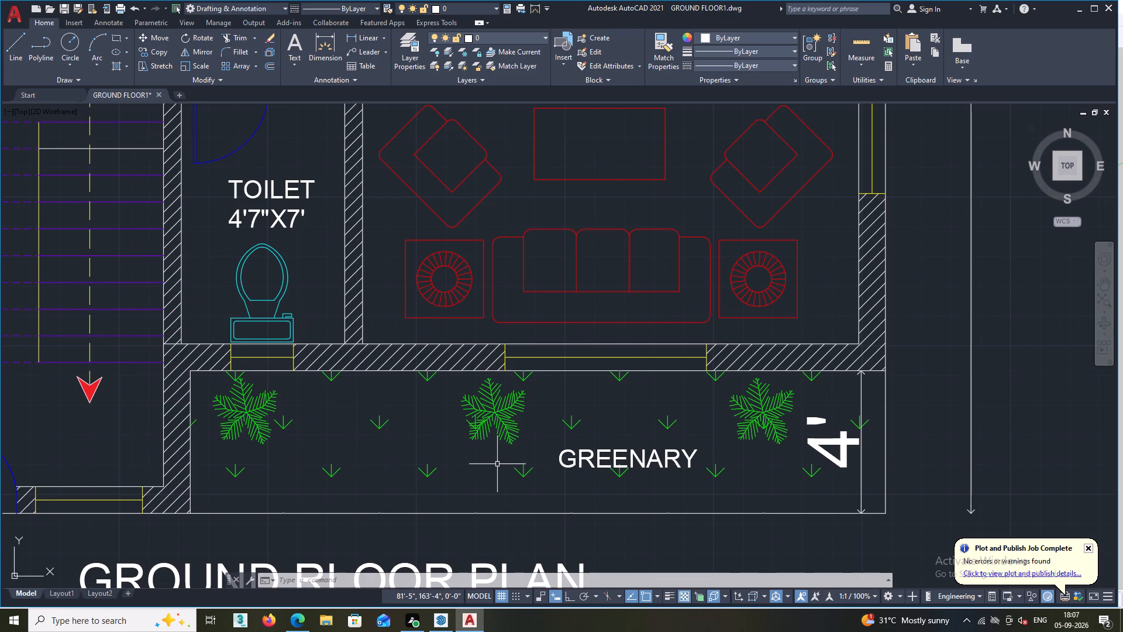
pyautogui.scroll(-2, 497, 464)
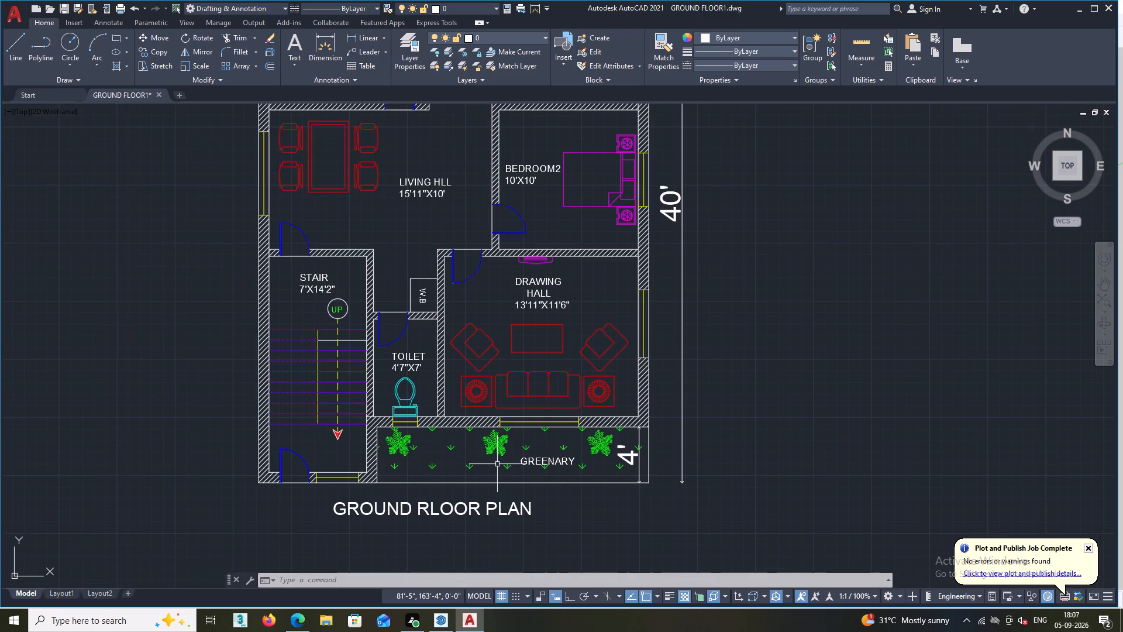
pyautogui.scroll(-1, 497, 464)
pyautogui.scroll(1, 497, 464)
pyautogui.scroll(-2, 497, 464)
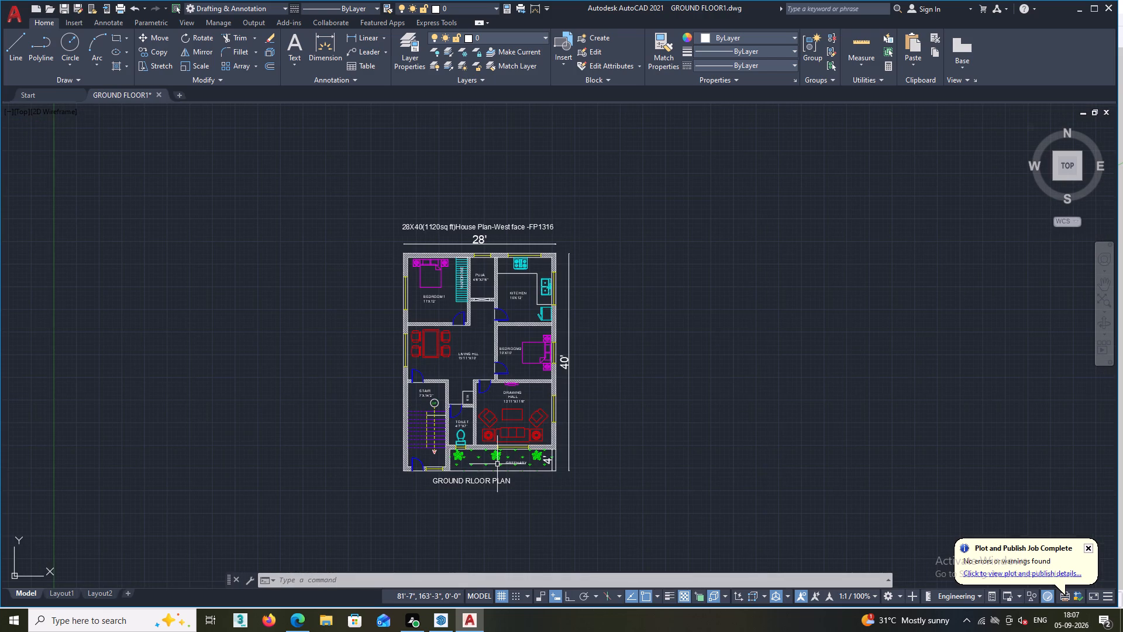
pyautogui.scroll(1, 497, 464)
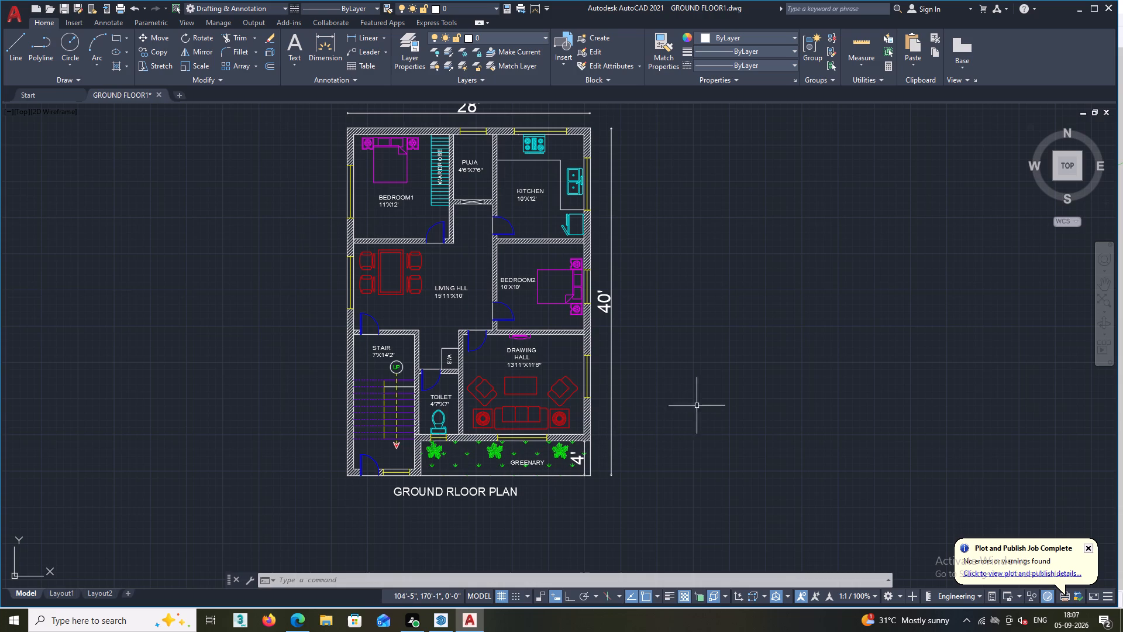
# Plot a window around the whole plan with DWG To PDF.pc3, saving it as GROUND FLOOR1-Model1.pdf in Documents.
pyautogui.hotkey('ctrl', 'p')
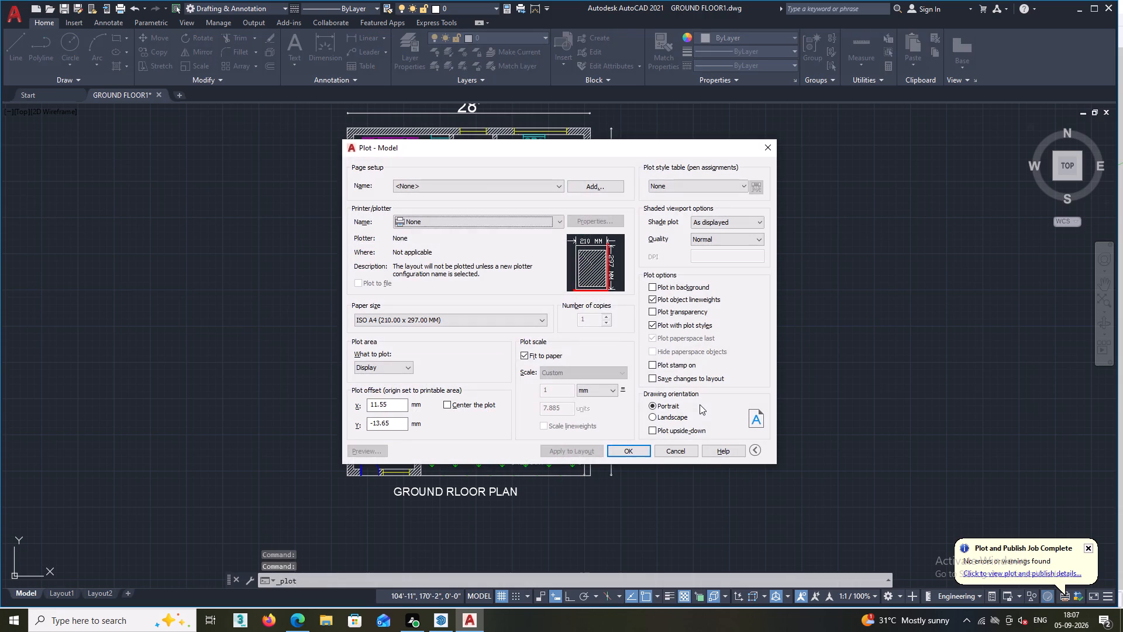
pyautogui.press('Escape')
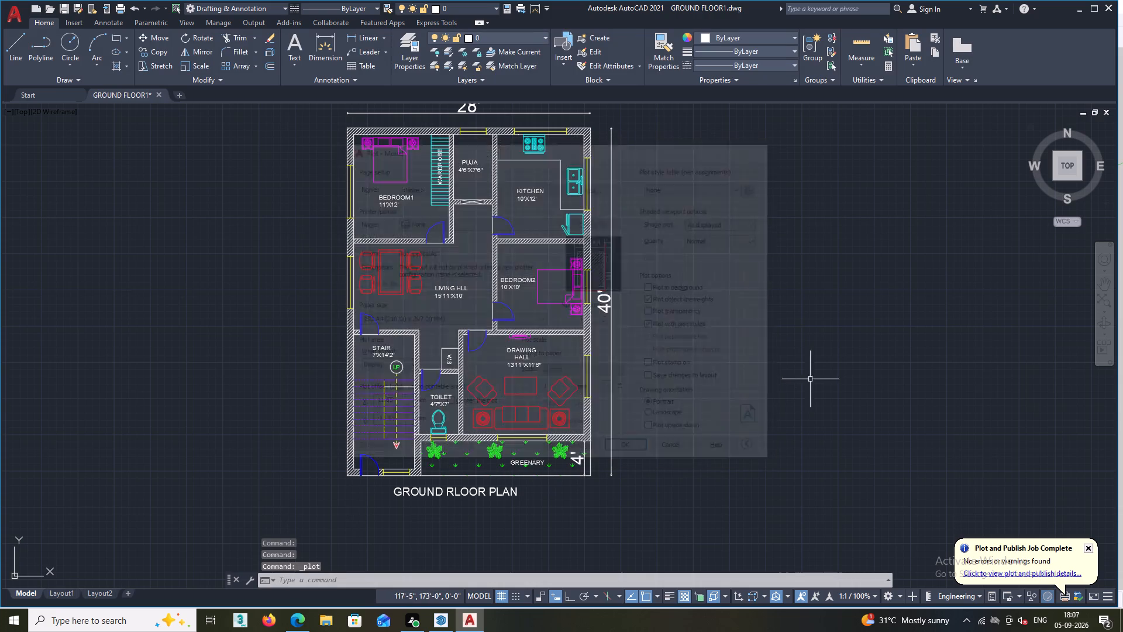
pyautogui.scroll(-2, 817, 375)
pyautogui.scroll(1, 778, 383)
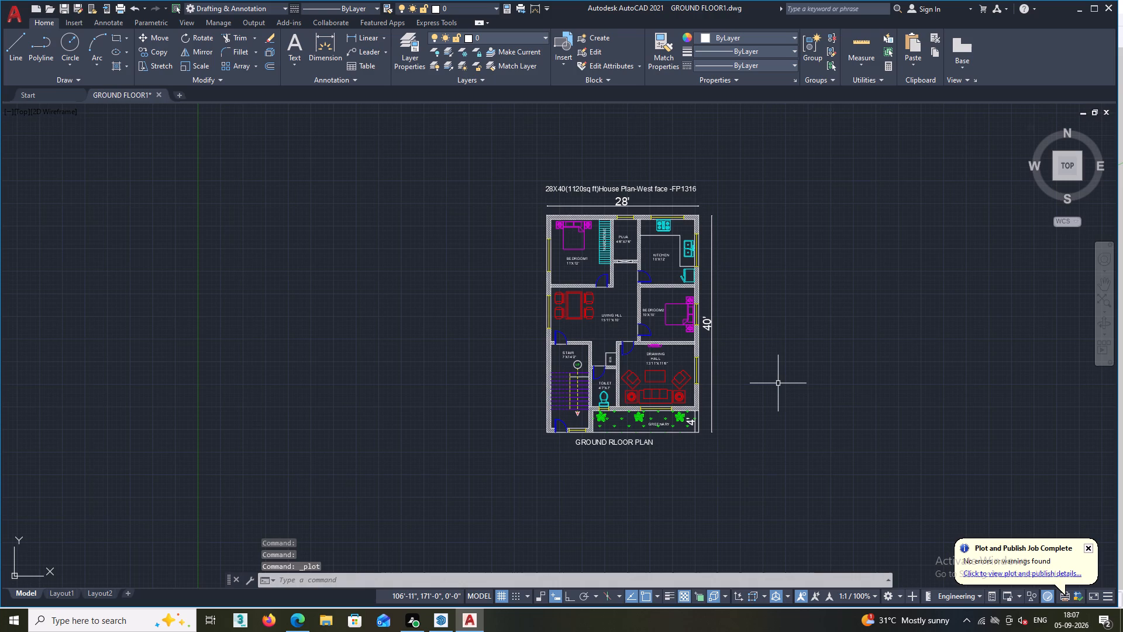
pyautogui.hotkey('ctrl', 'p')
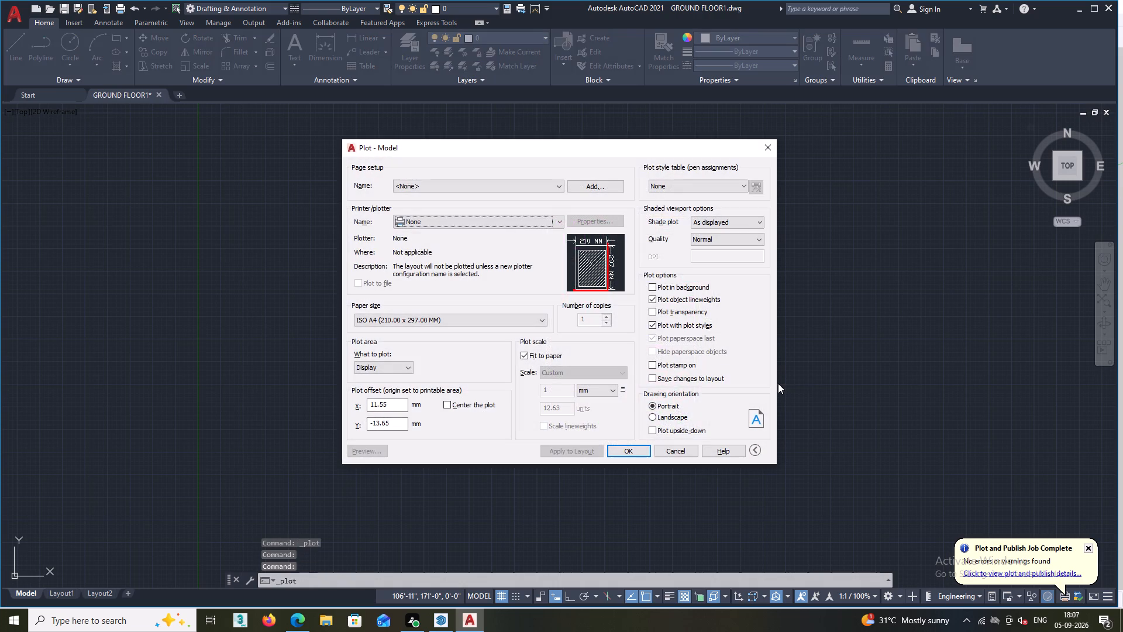
pyautogui.click(563, 221)
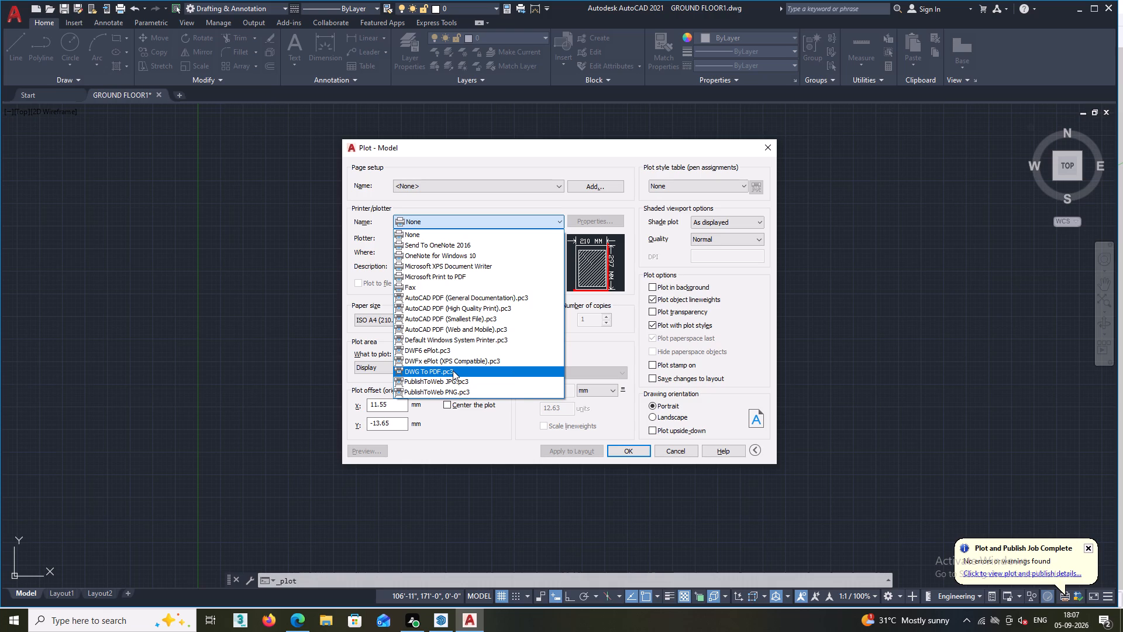
pyautogui.click(453, 370)
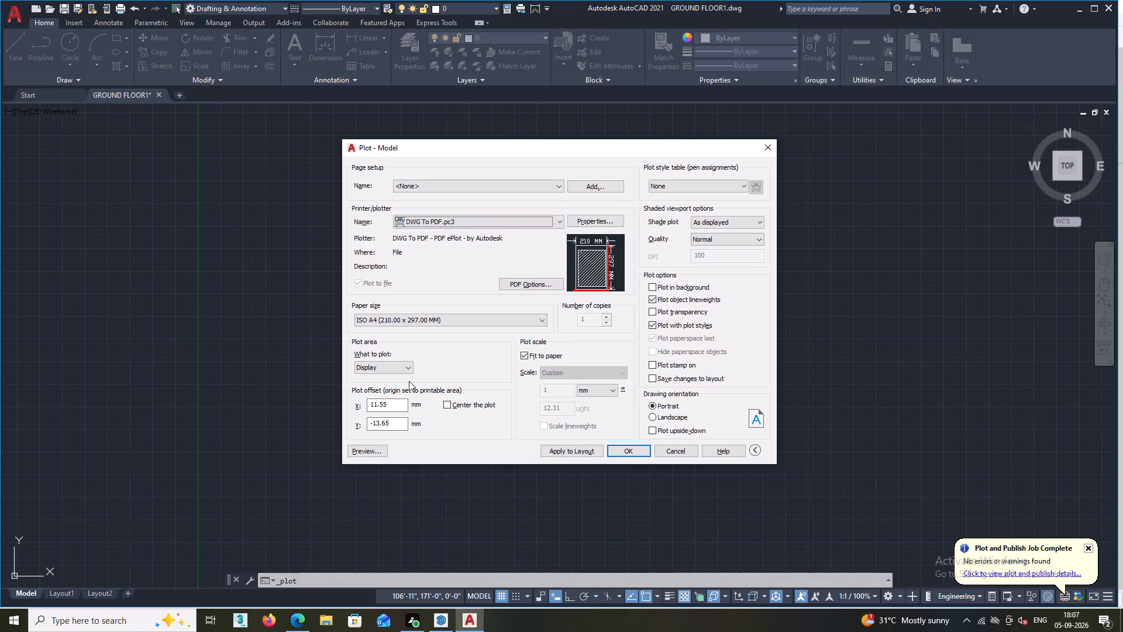
pyautogui.click(408, 367)
pyautogui.click(390, 400)
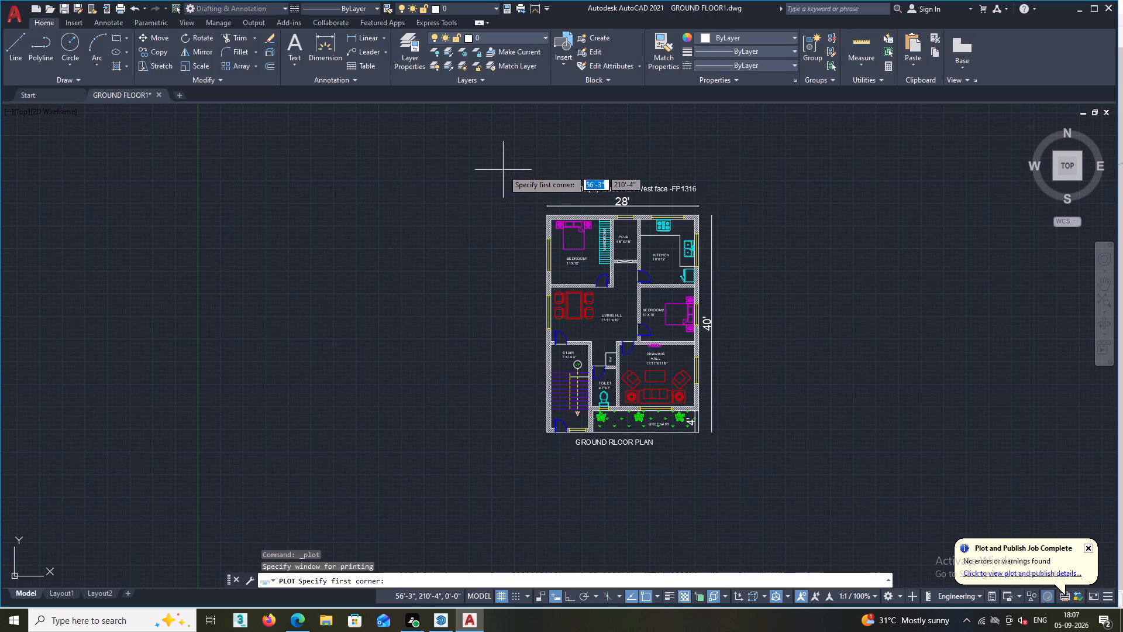
pyautogui.moveTo(504, 166); pyautogui.dragTo(505, 171)
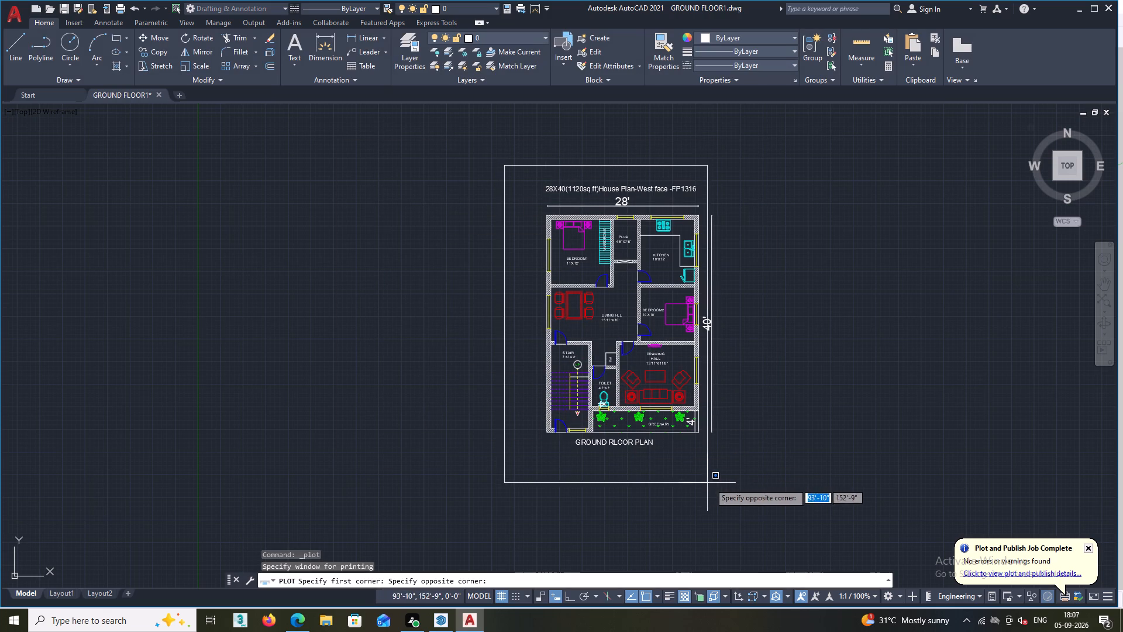
pyautogui.click(742, 471)
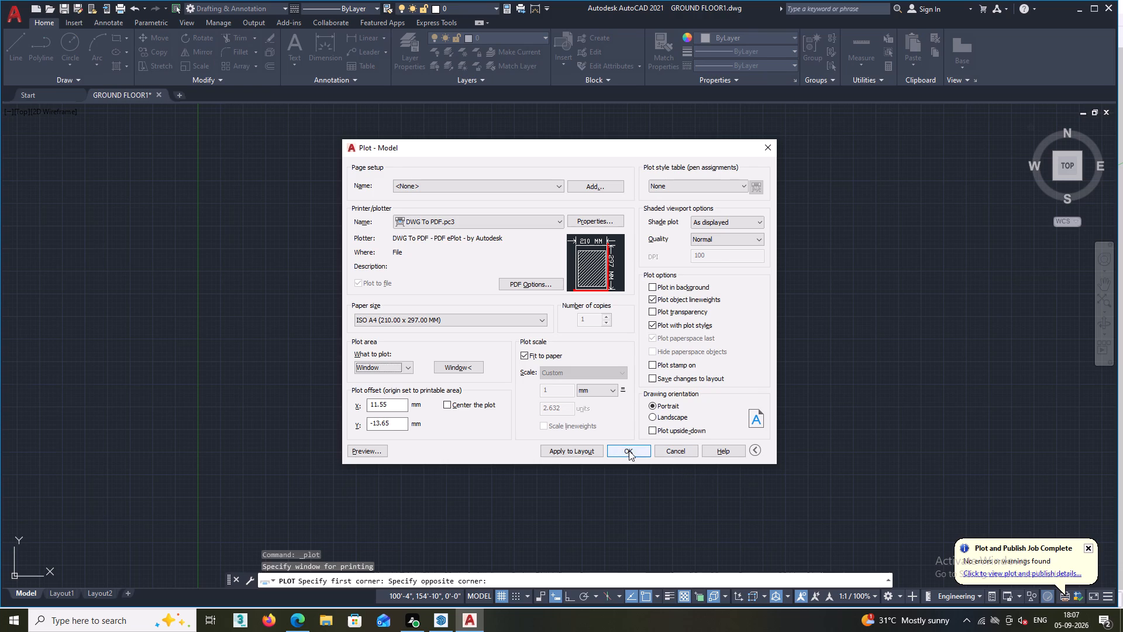
pyautogui.doubleClick(629, 451)
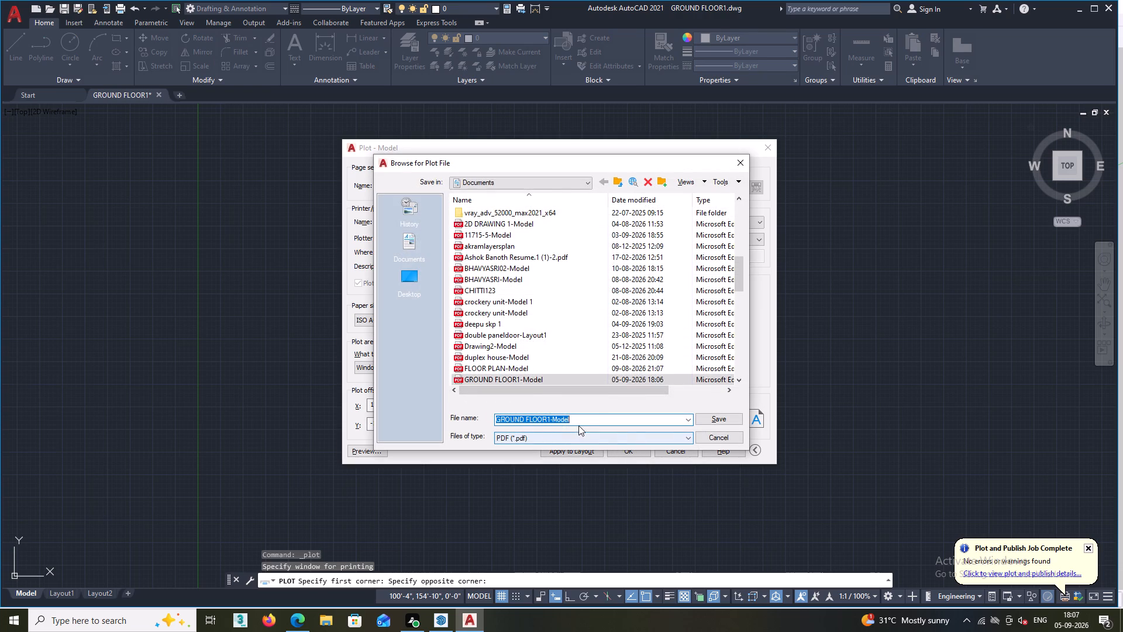
pyautogui.click(578, 420)
pyautogui.click(578, 420)
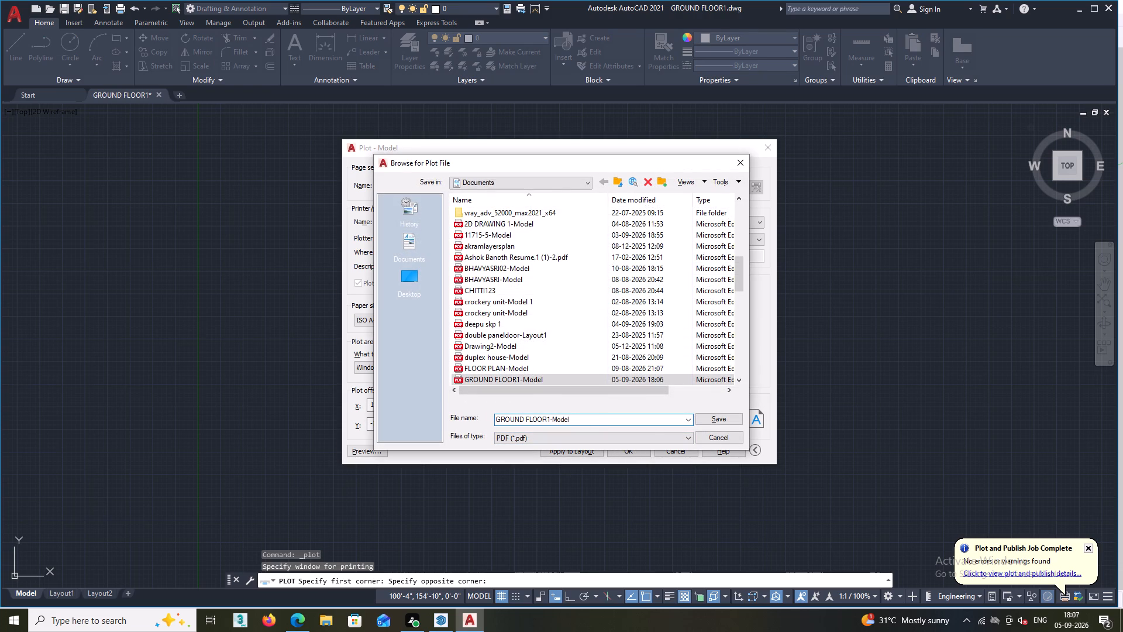
pyautogui.press('1')
pyautogui.click(714, 415)
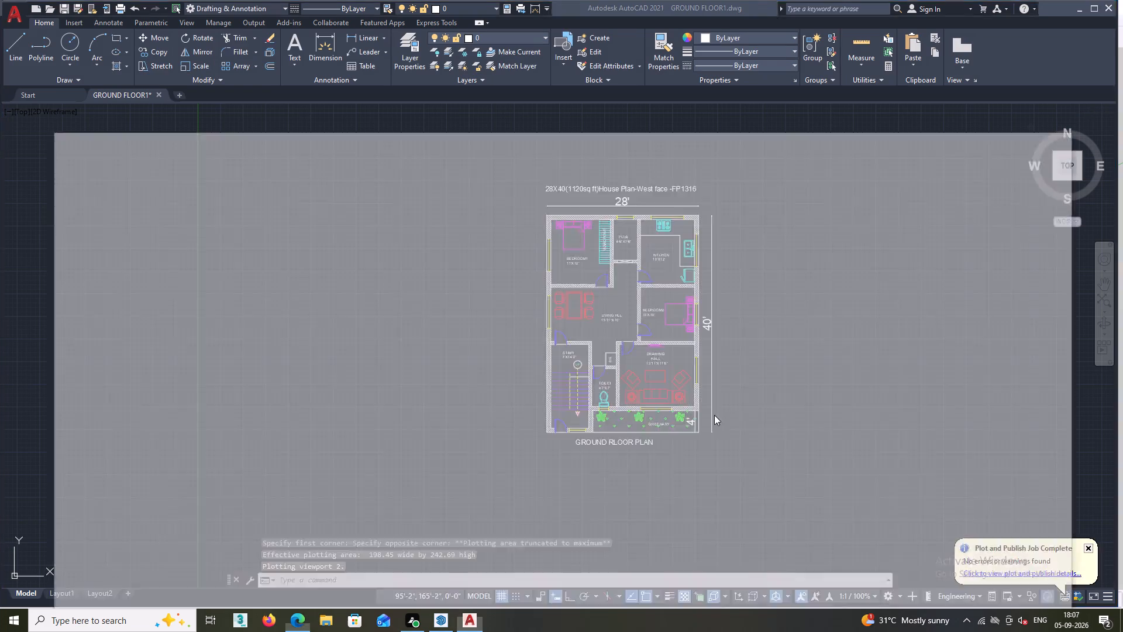
# Examine the newly plotted ground floor PDF in the browser, from title to bottom caption, and return to AutoCAD.
pyautogui.scroll(-3, 714, 415)
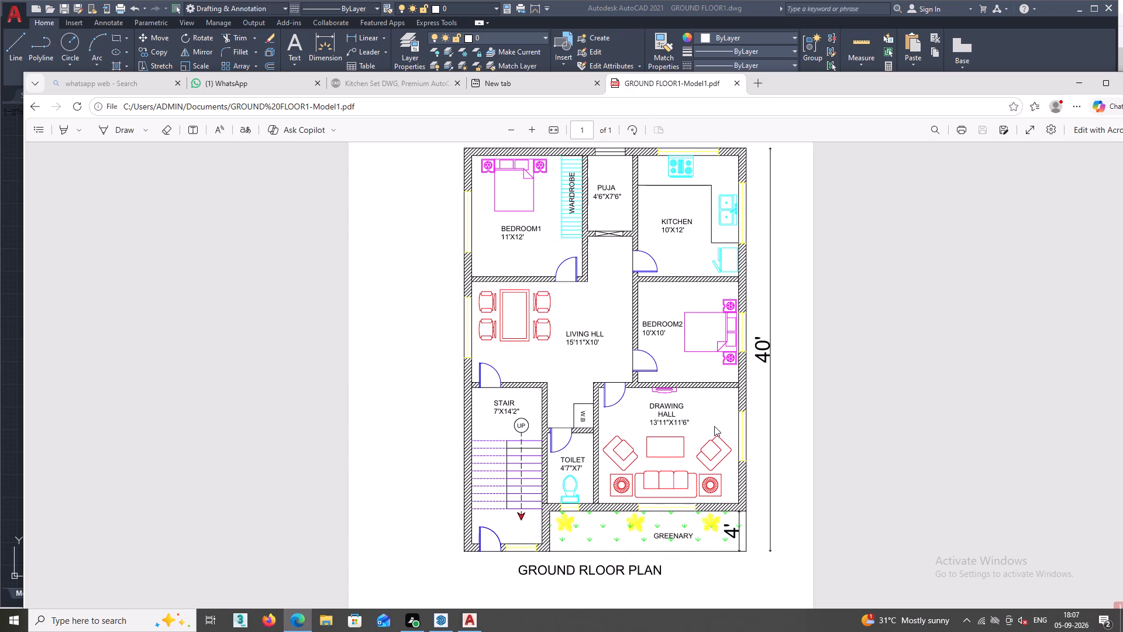
pyautogui.scroll(-1, 714, 426)
pyautogui.scroll(3, 700, 525)
pyautogui.scroll(-2, 703, 525)
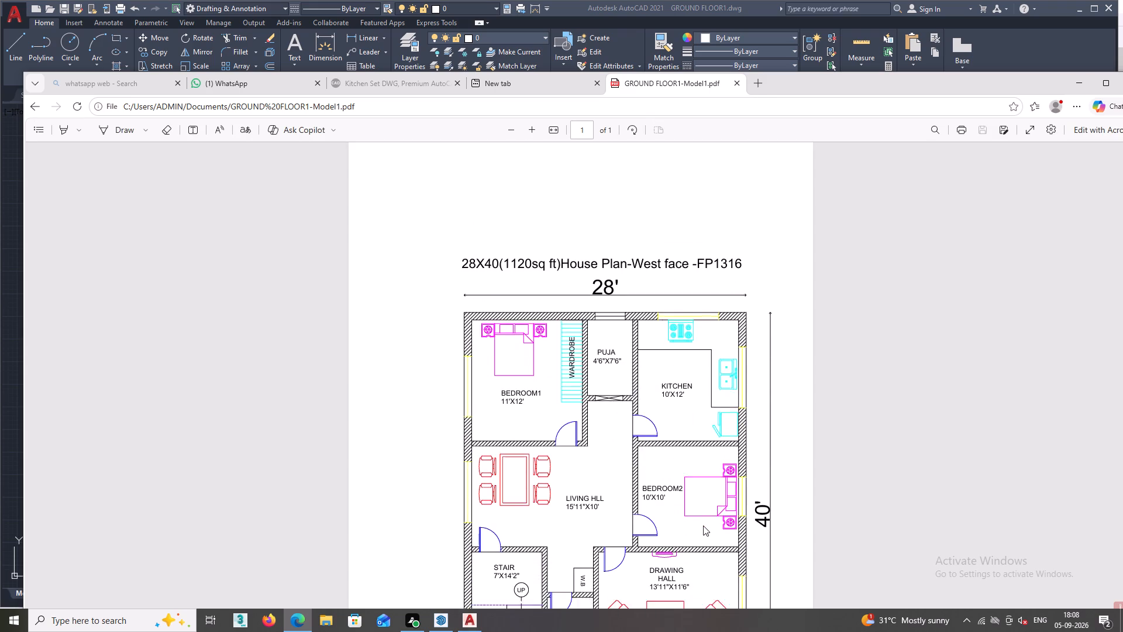
pyautogui.scroll(-2, 703, 521)
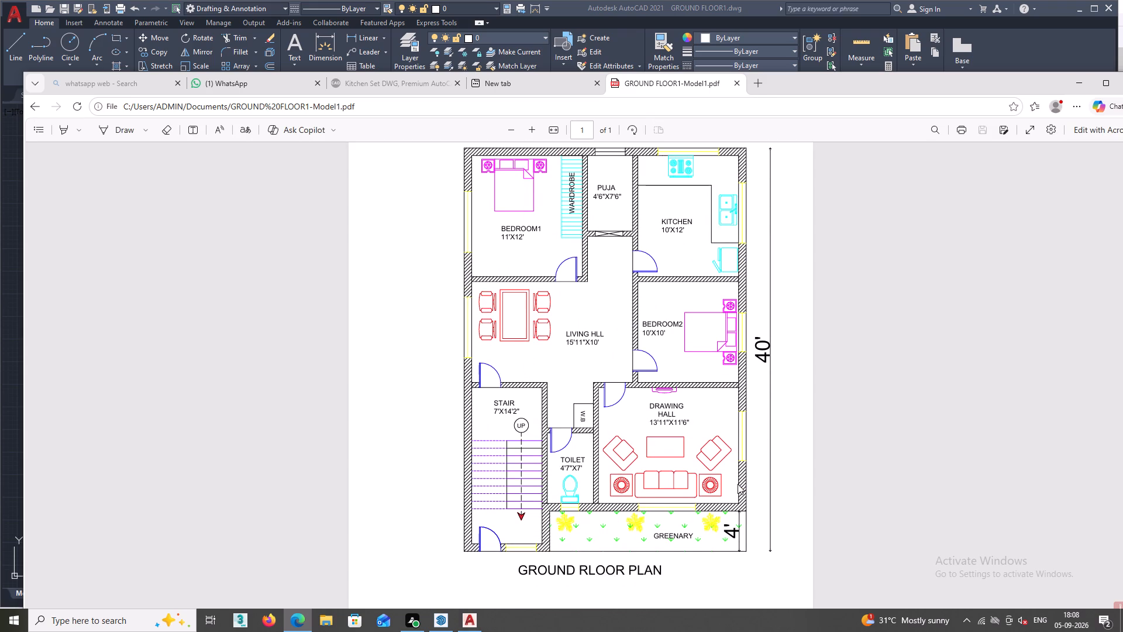
pyautogui.scroll(2, 756, 448)
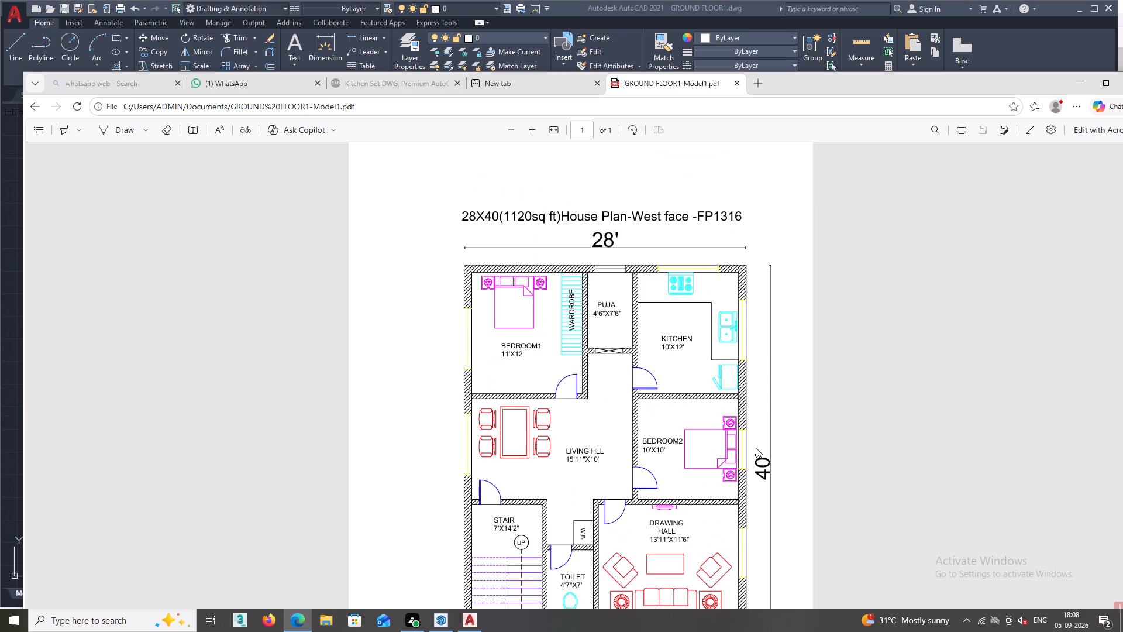
pyautogui.scroll(-1, 756, 448)
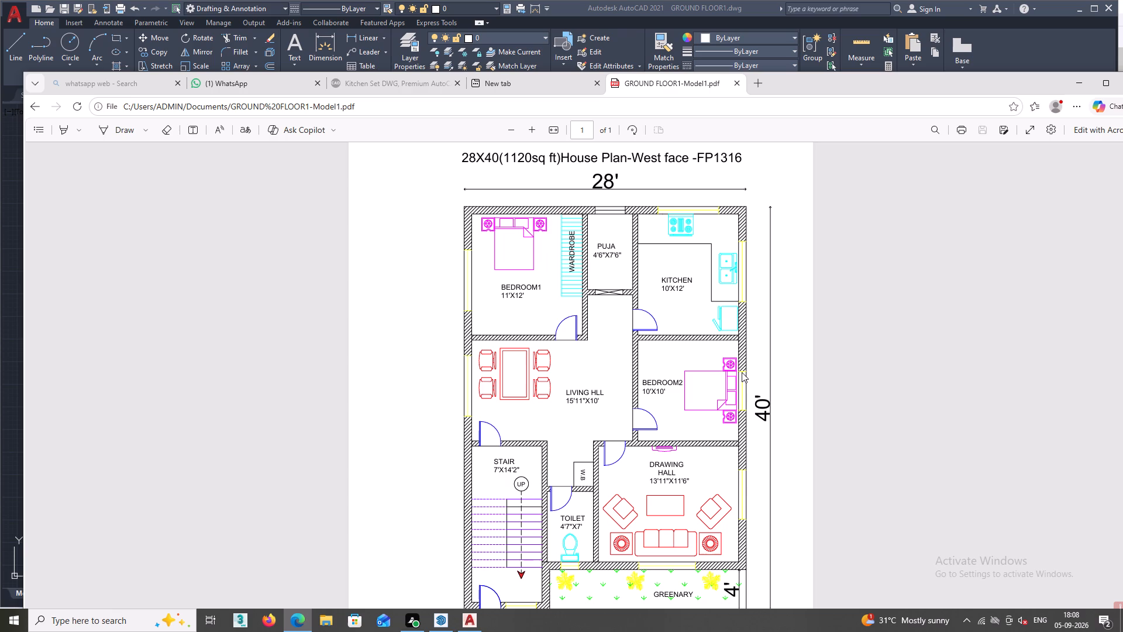
pyautogui.scroll(-3, 741, 373)
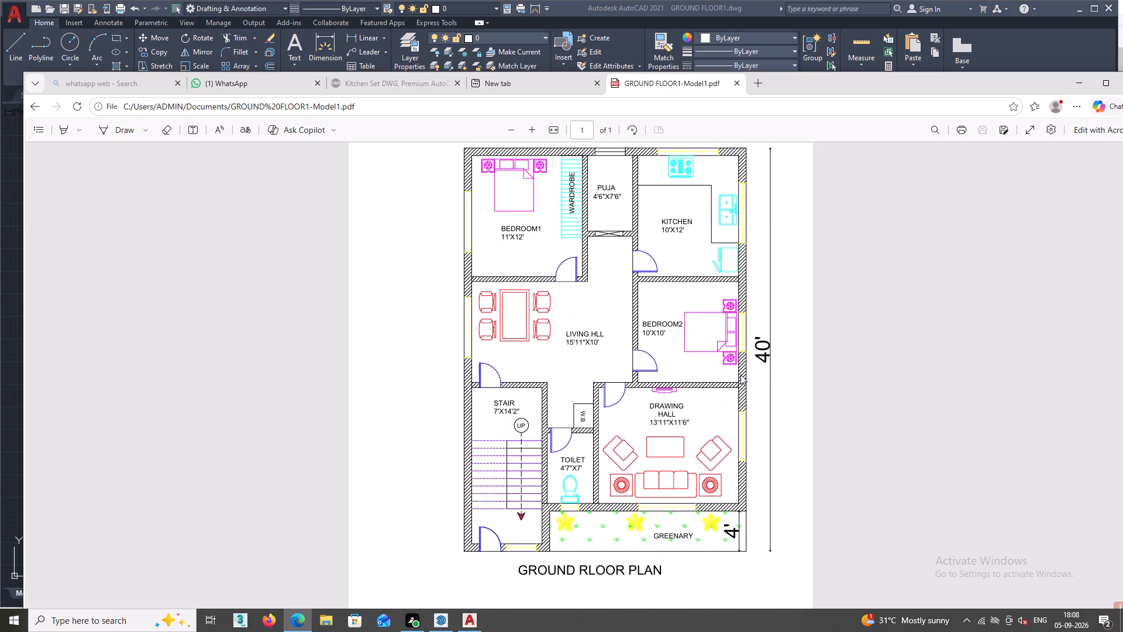
pyautogui.scroll(2, 740, 375)
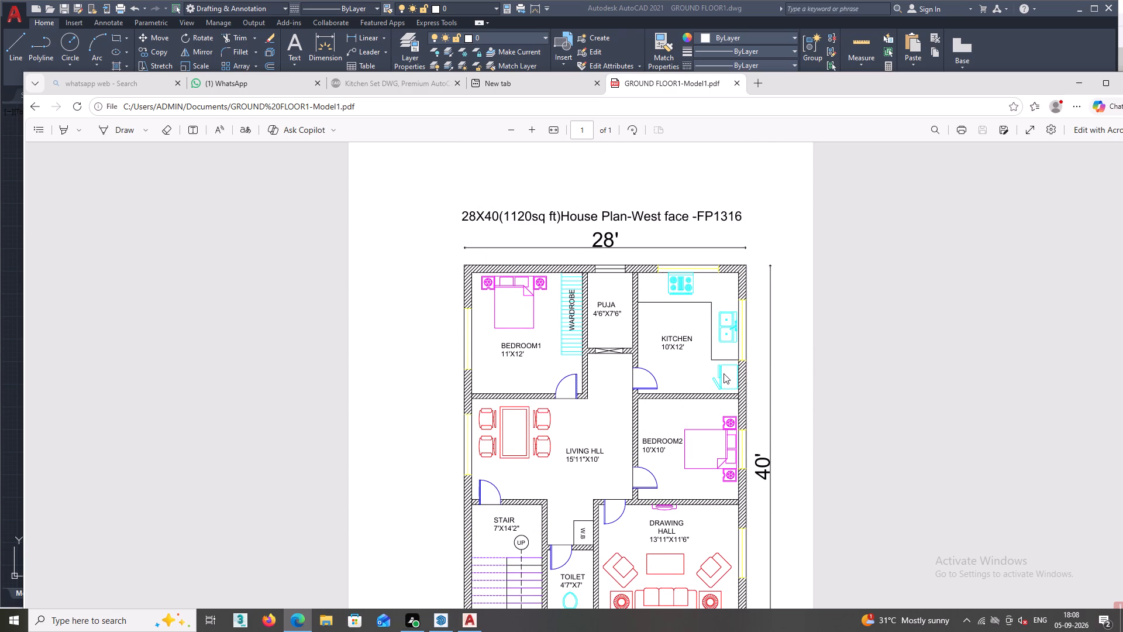
pyautogui.scroll(-3, 724, 373)
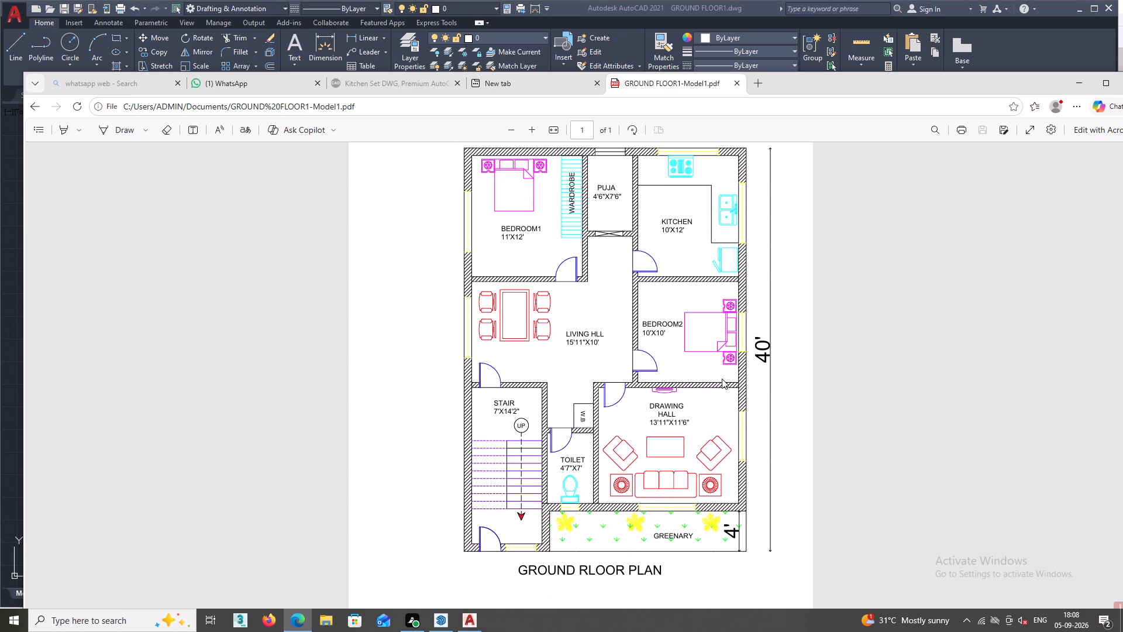
pyautogui.scroll(1, 722, 379)
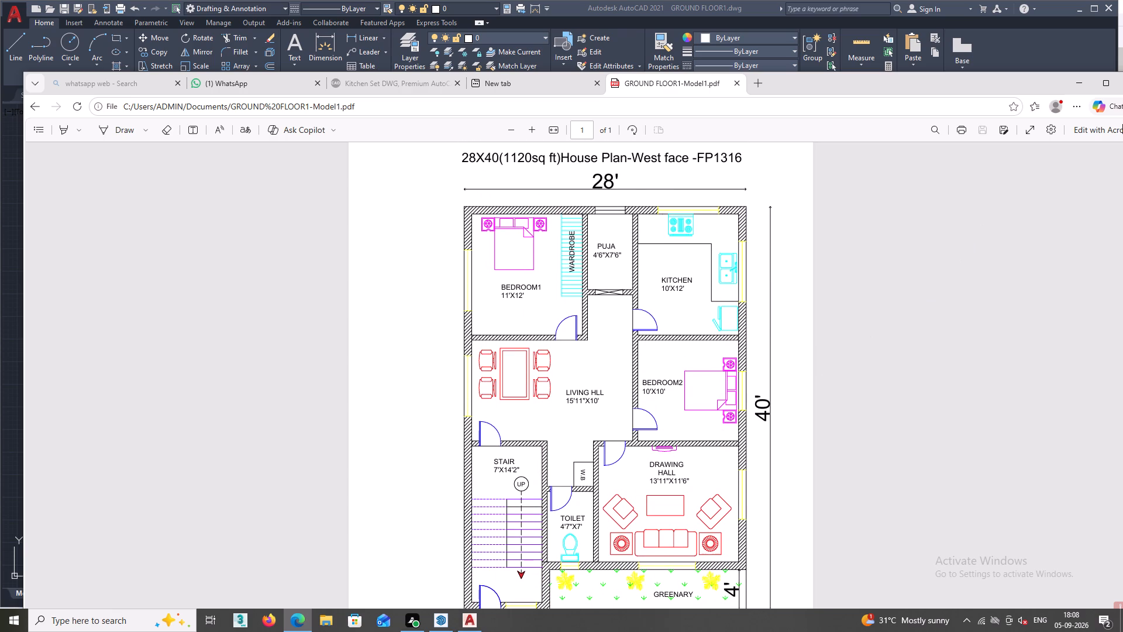
pyautogui.click(1074, 79)
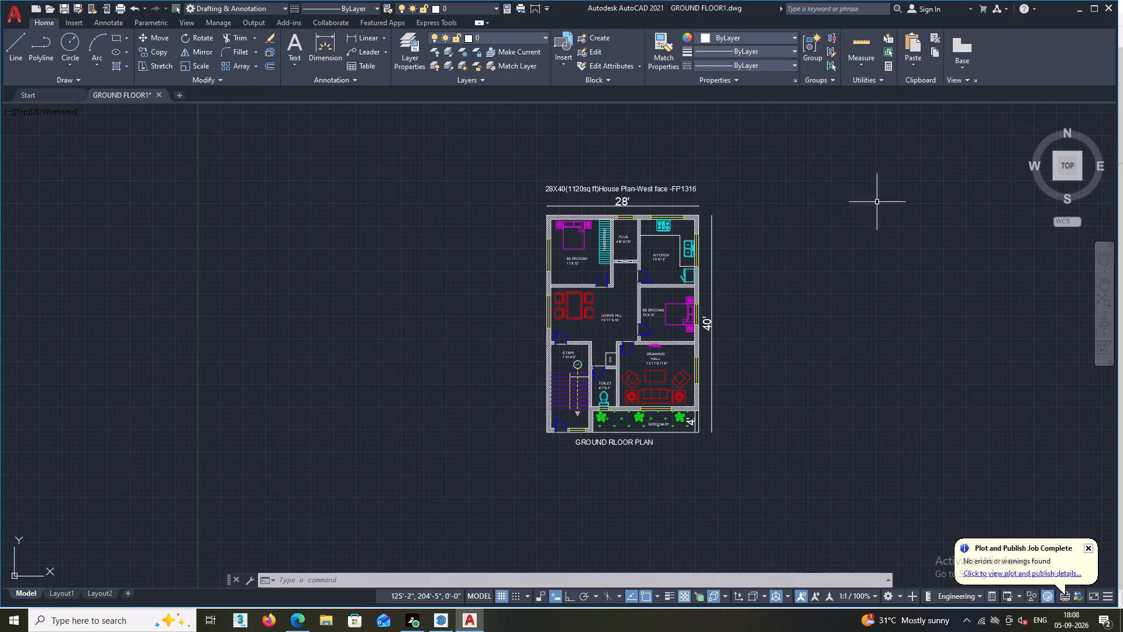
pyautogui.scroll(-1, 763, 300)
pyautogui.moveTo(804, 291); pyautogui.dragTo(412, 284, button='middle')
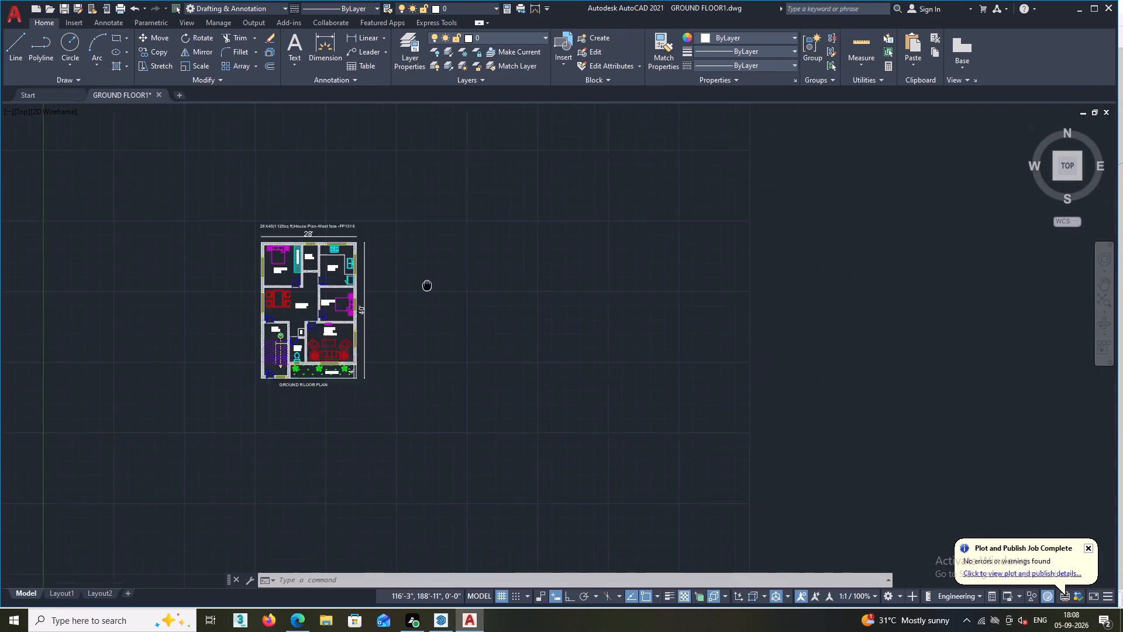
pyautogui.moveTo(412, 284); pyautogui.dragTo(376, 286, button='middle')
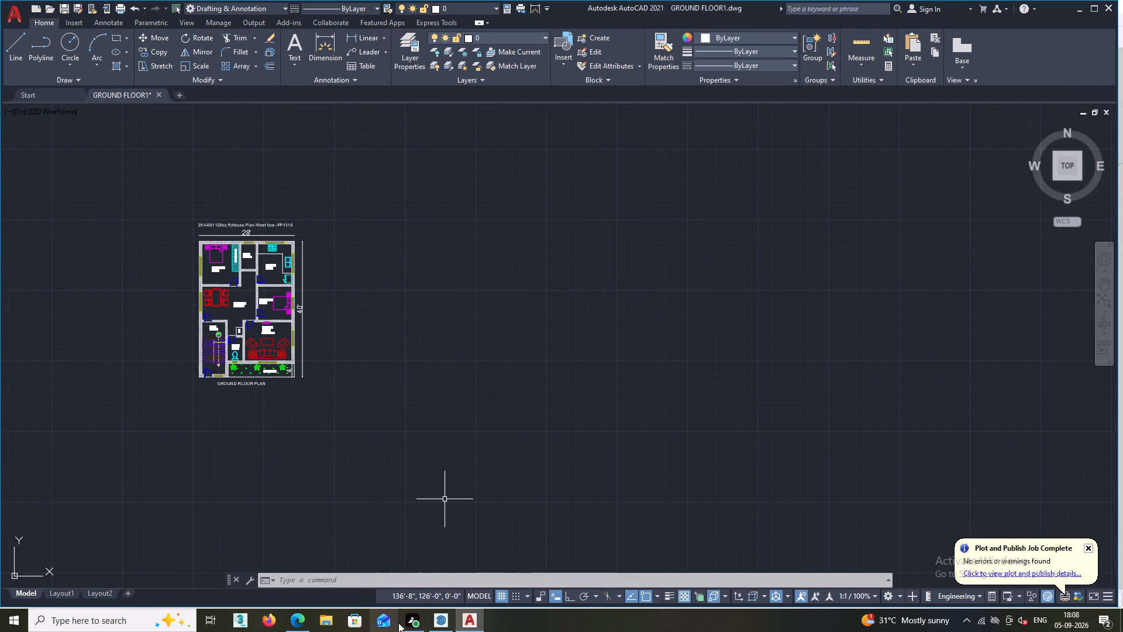
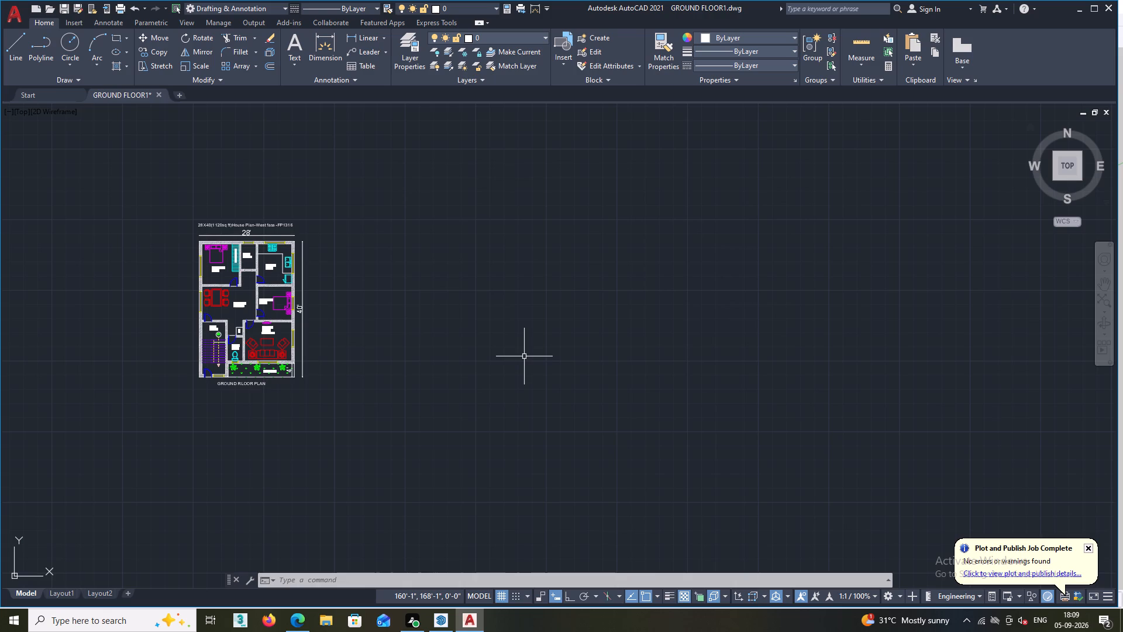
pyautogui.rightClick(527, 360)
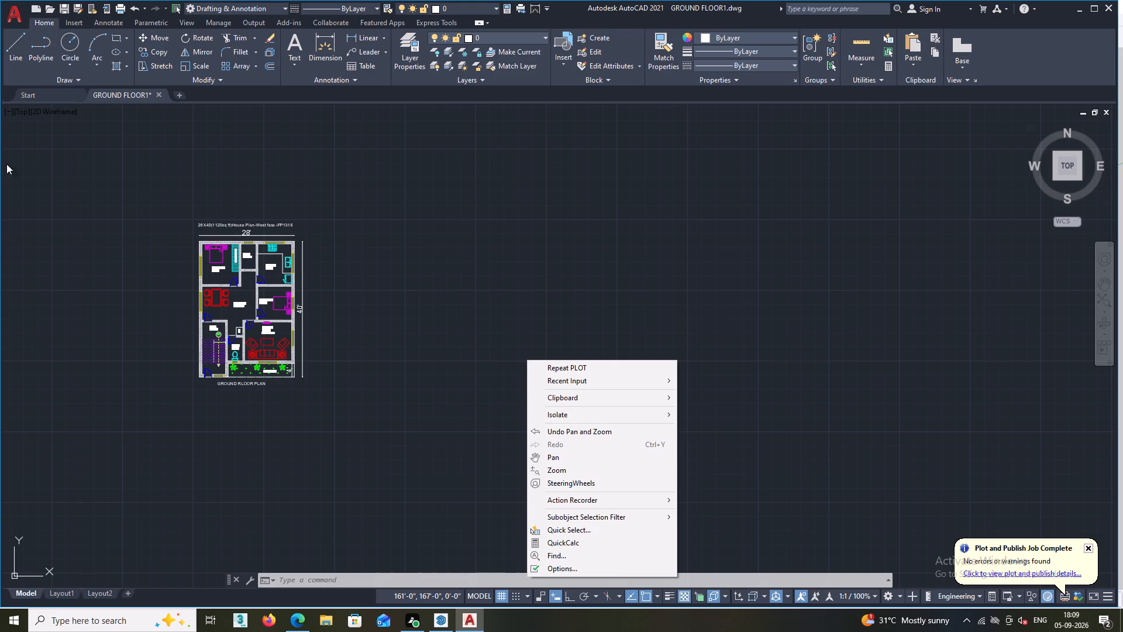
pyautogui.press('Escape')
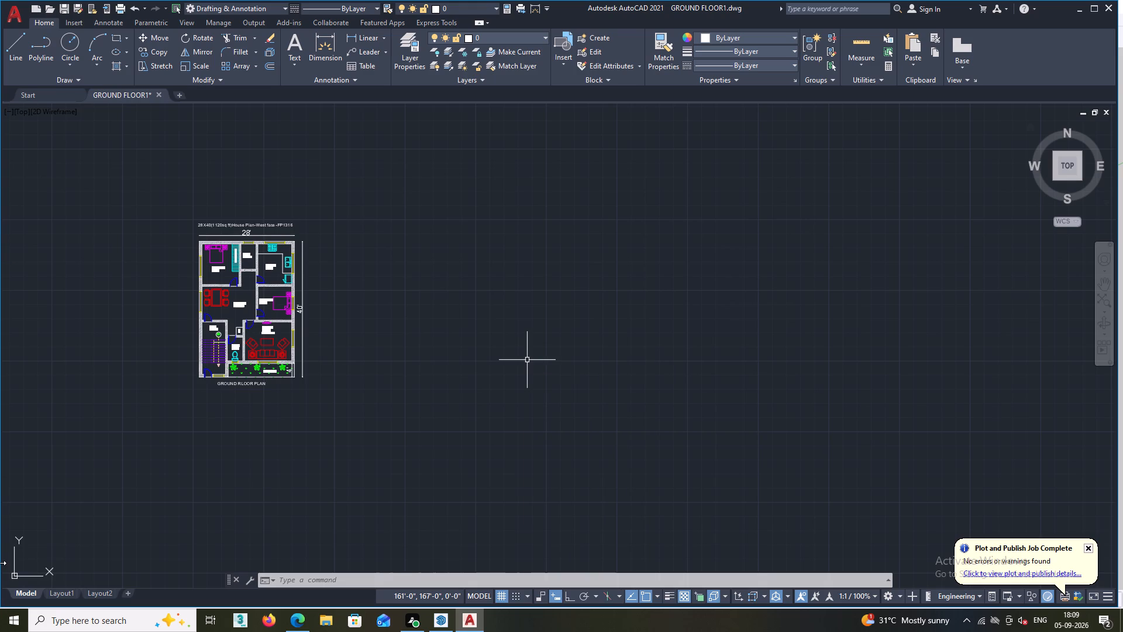
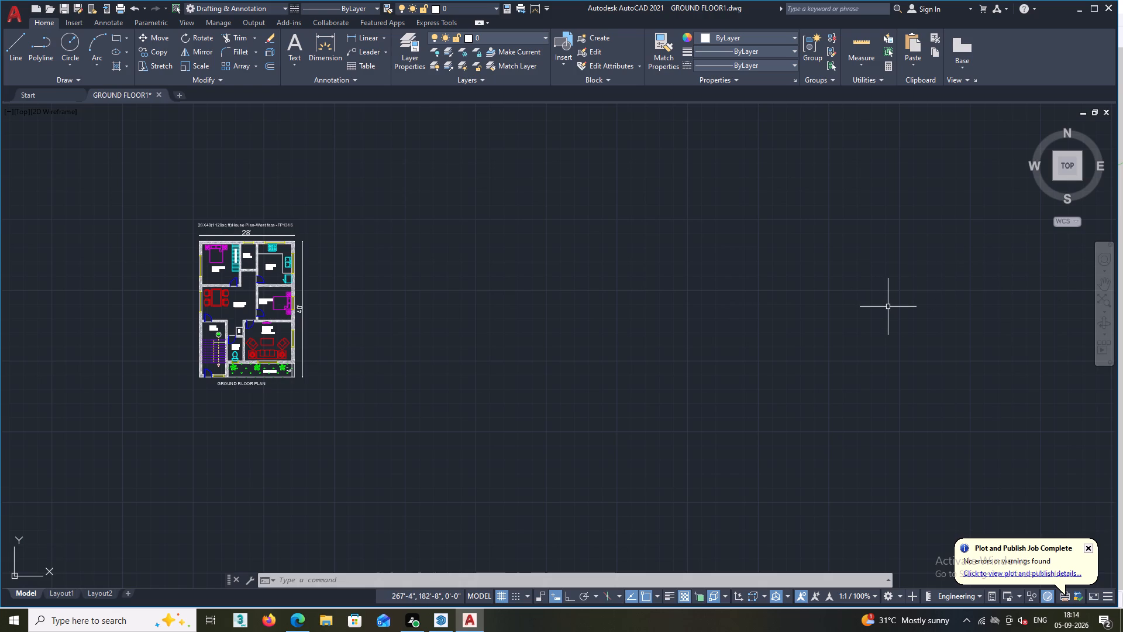
# Examine the ground floor plan's colours and linework as a whole, then close up around the stair, toilet and greenery.
pyautogui.scroll(1, 474, 463)
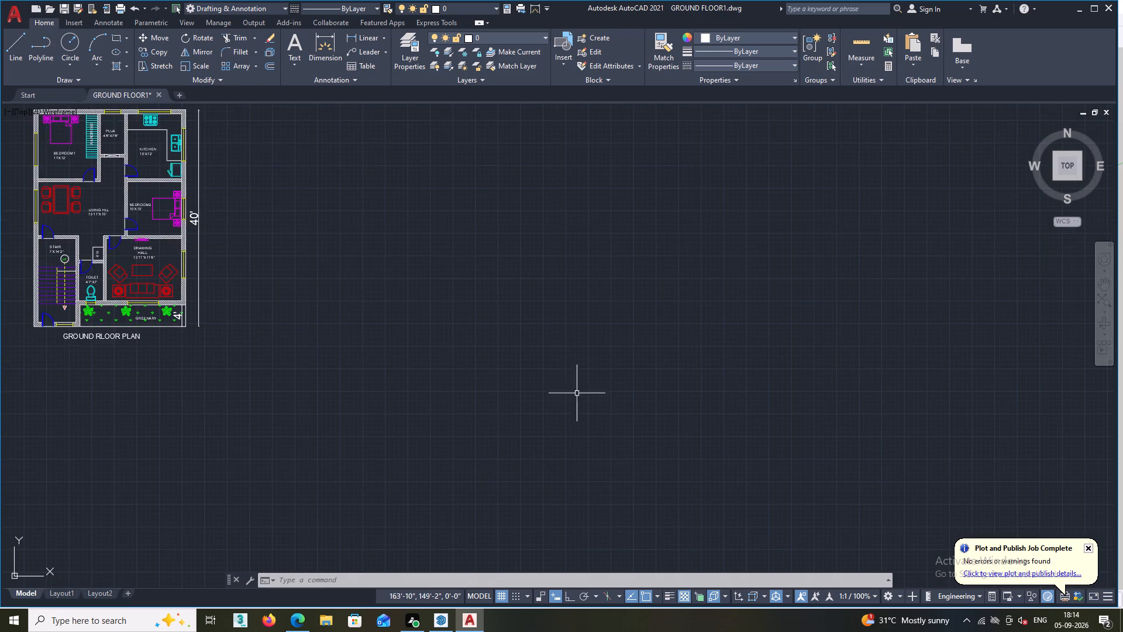
pyautogui.scroll(-2, 598, 377)
pyautogui.scroll(2, 397, 389)
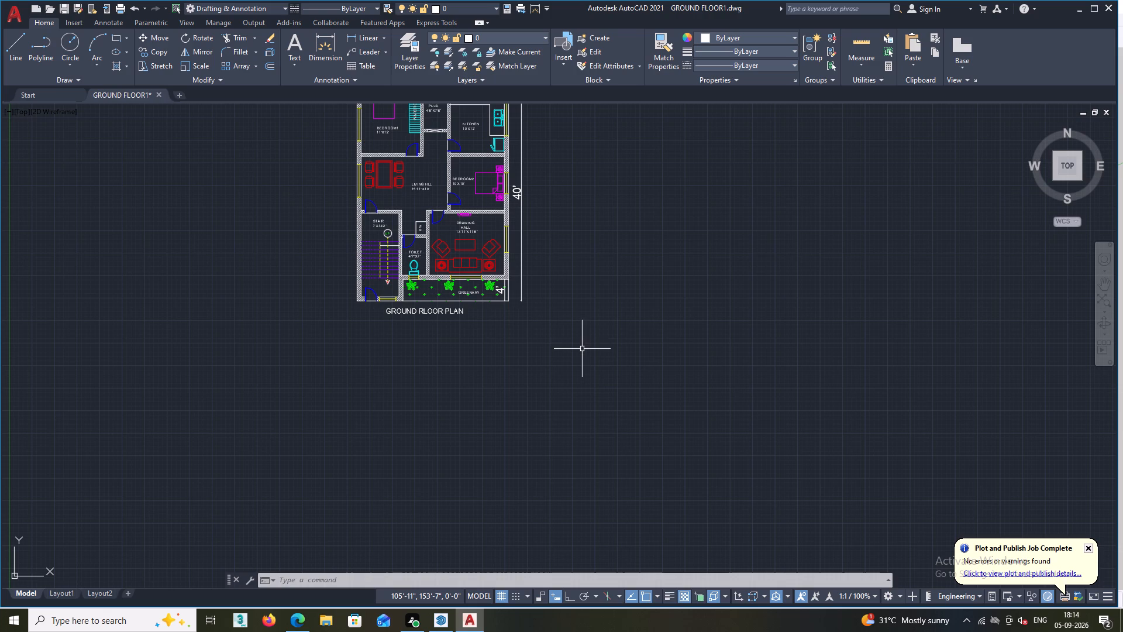
pyautogui.scroll(-2, 709, 448)
pyautogui.moveTo(685, 447); pyautogui.dragTo(629, 406, button='middle')
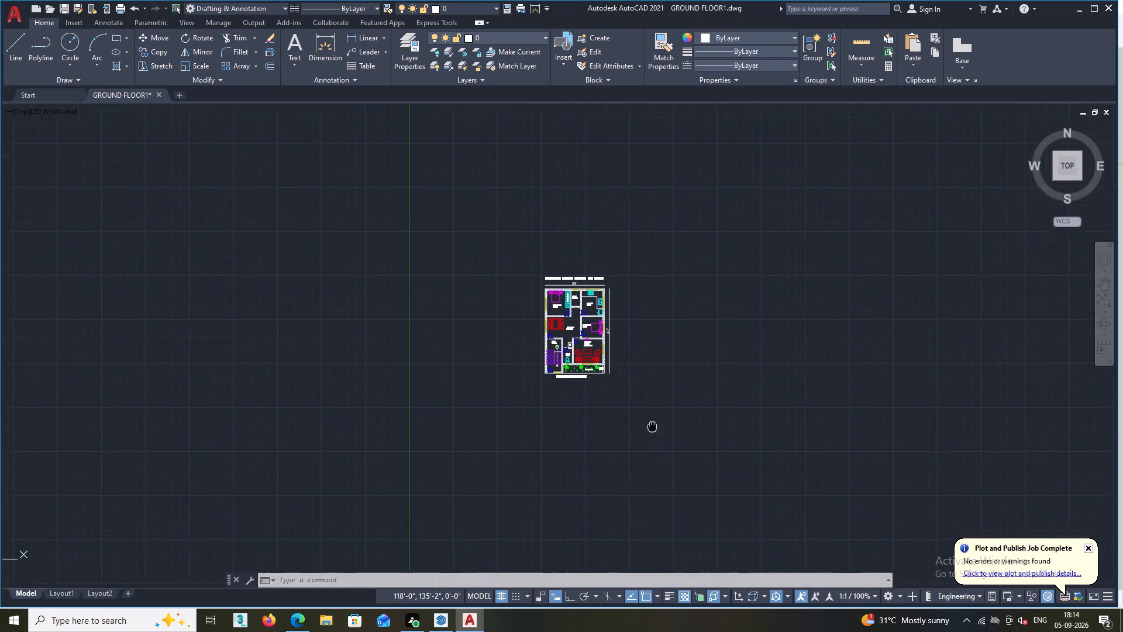
pyautogui.moveTo(629, 406); pyautogui.dragTo(618, 355, button='middle')
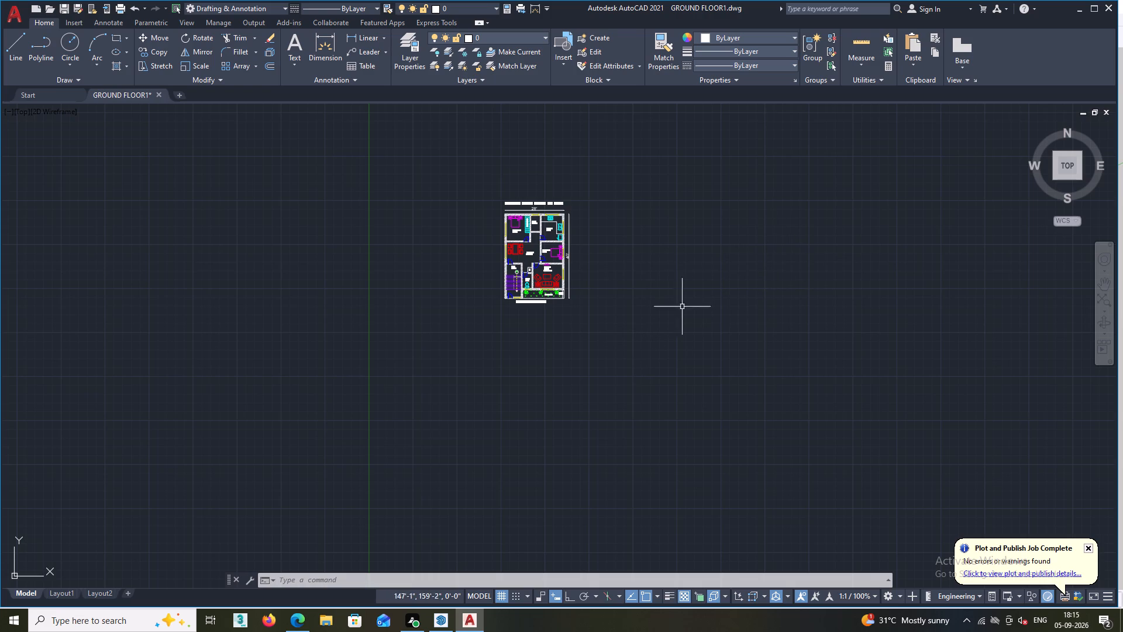
pyautogui.scroll(1, 708, 302)
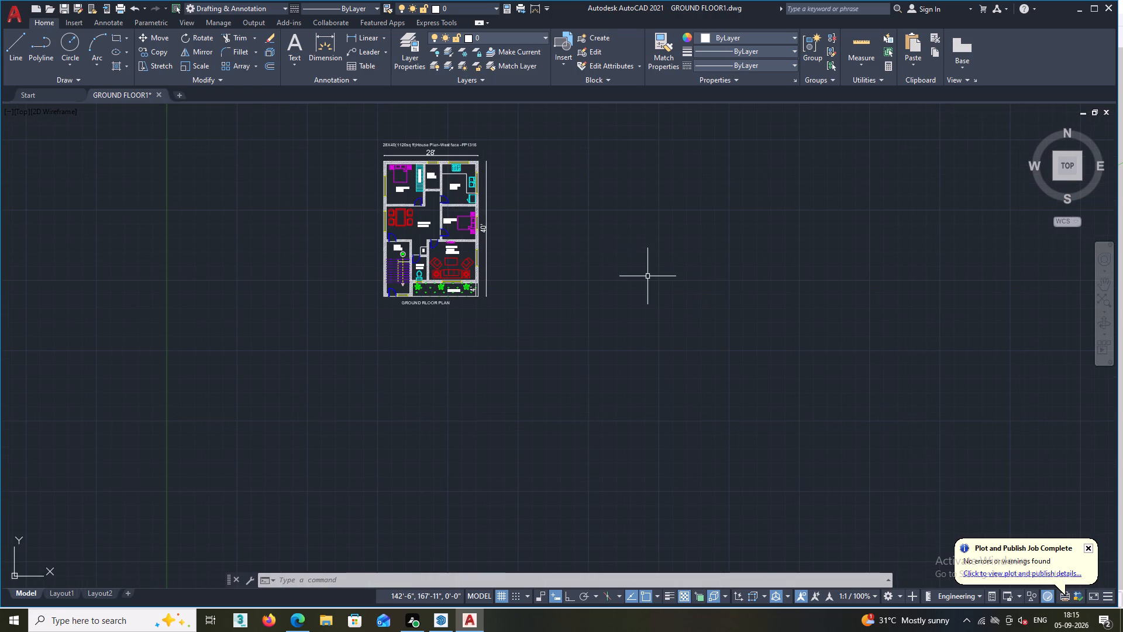
pyautogui.scroll(-2, 649, 277)
pyautogui.scroll(1, 545, 215)
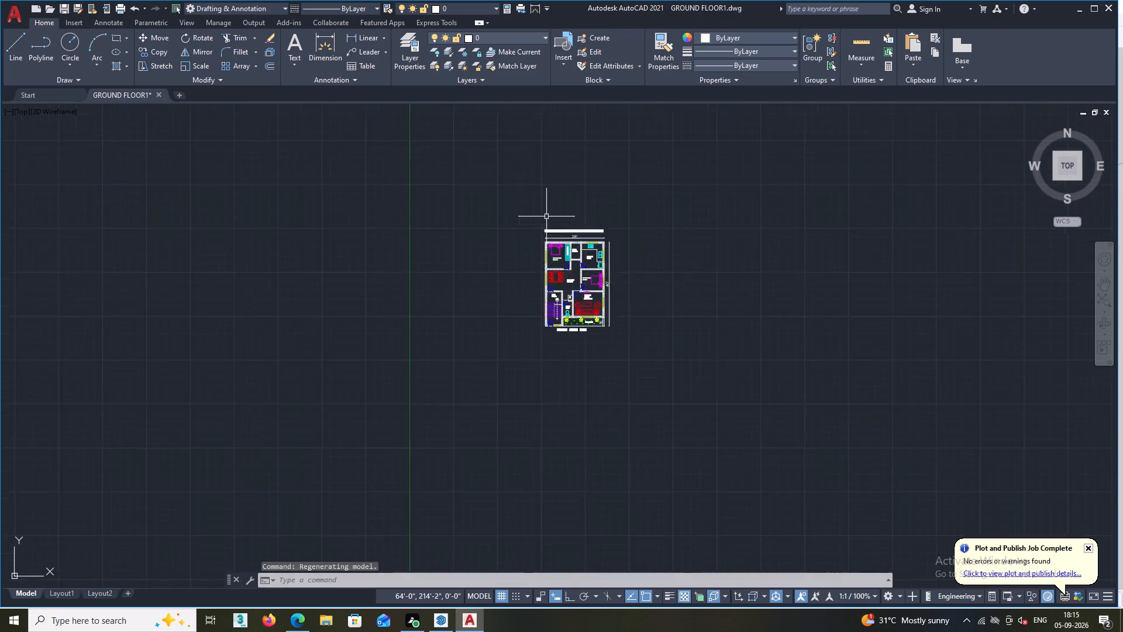
pyautogui.scroll(1, 547, 217)
pyautogui.scroll(2, 581, 312)
pyautogui.scroll(-1, 584, 312)
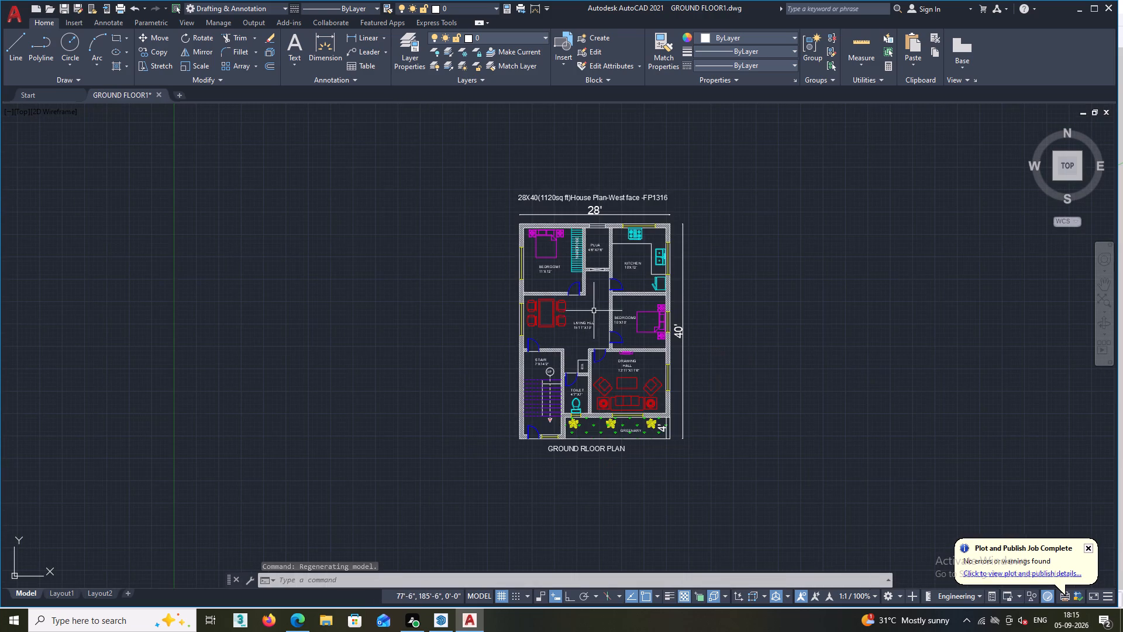
pyautogui.scroll(1, 596, 308)
pyautogui.moveTo(596, 308); pyautogui.dragTo(584, 323, button='middle')
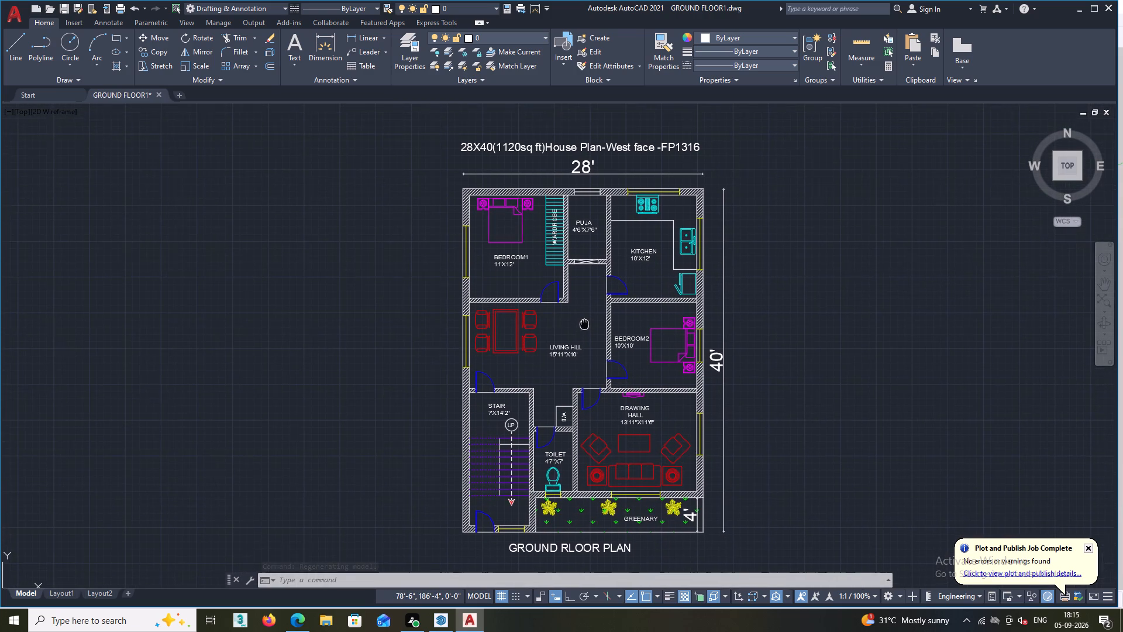
pyautogui.moveTo(584, 323); pyautogui.dragTo(586, 293, button='middle')
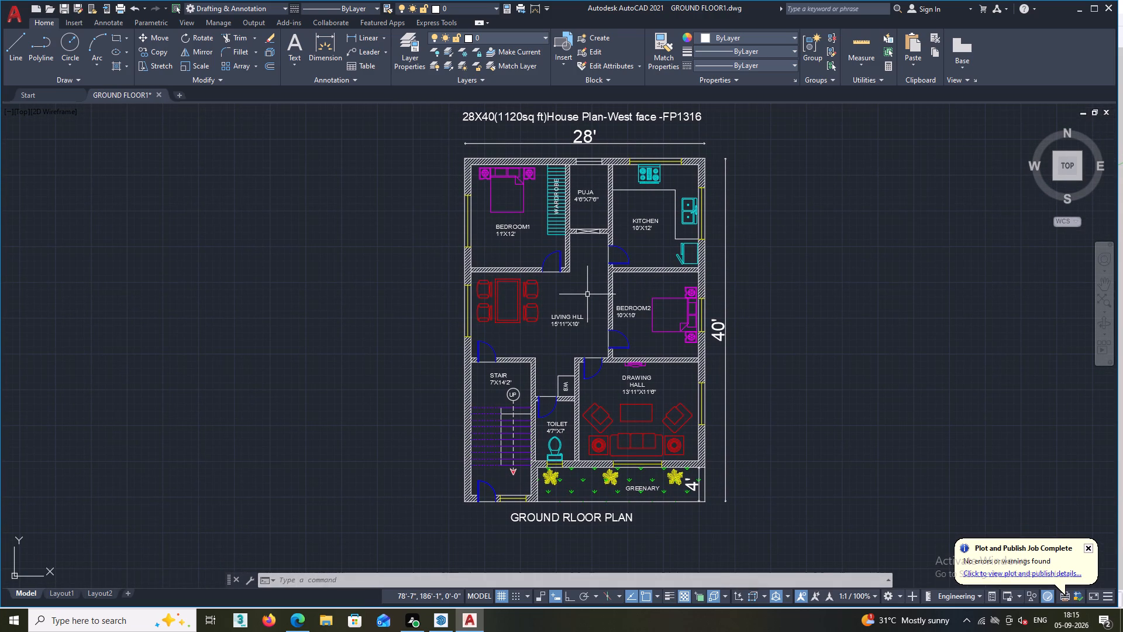
pyautogui.scroll(1, 515, 451)
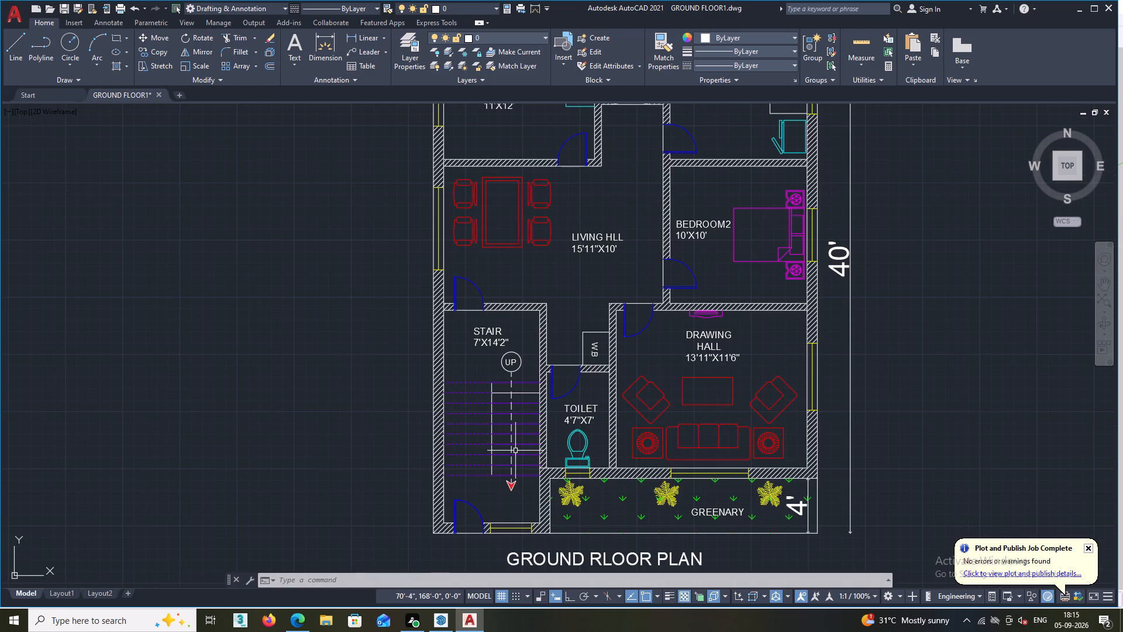
pyautogui.scroll(1, 499, 469)
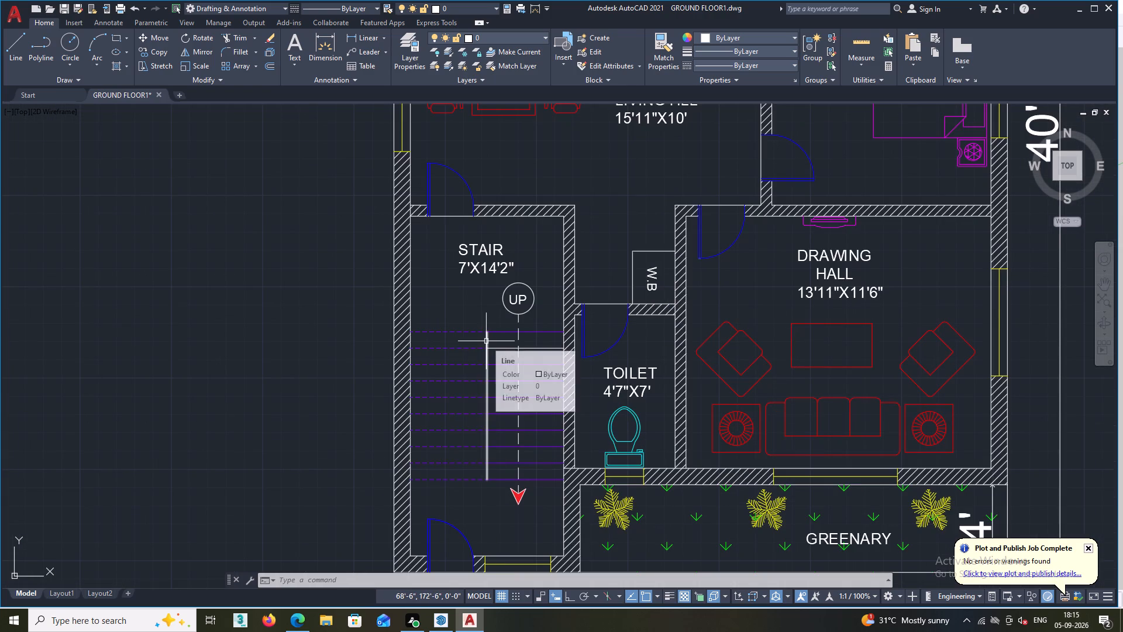
pyautogui.scroll(-1, 632, 362)
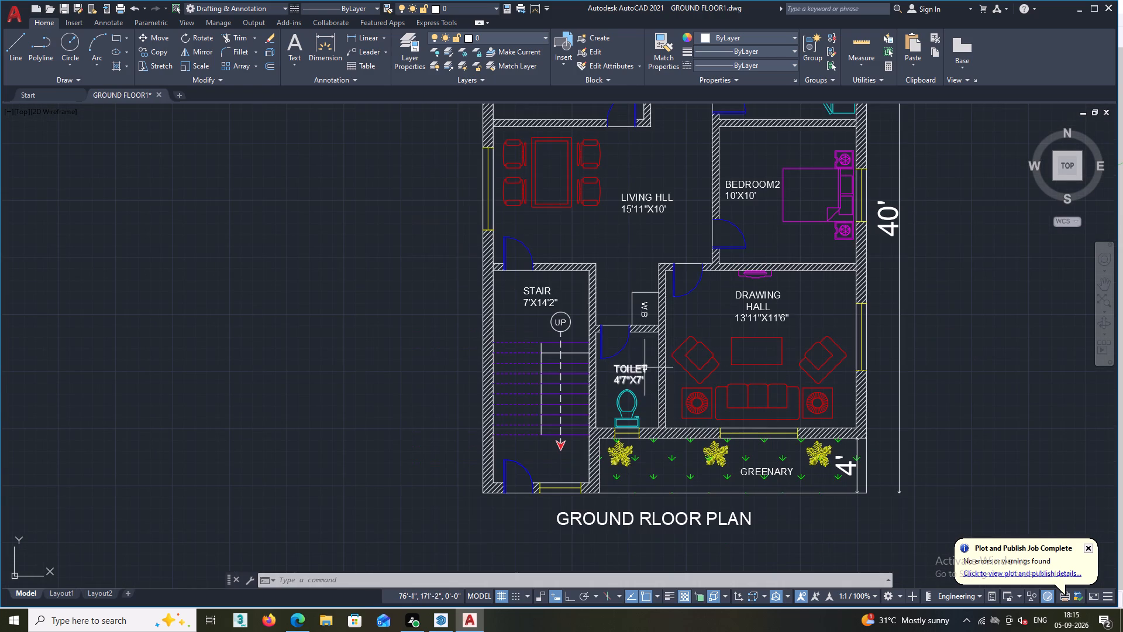
pyautogui.scroll(-1, 652, 370)
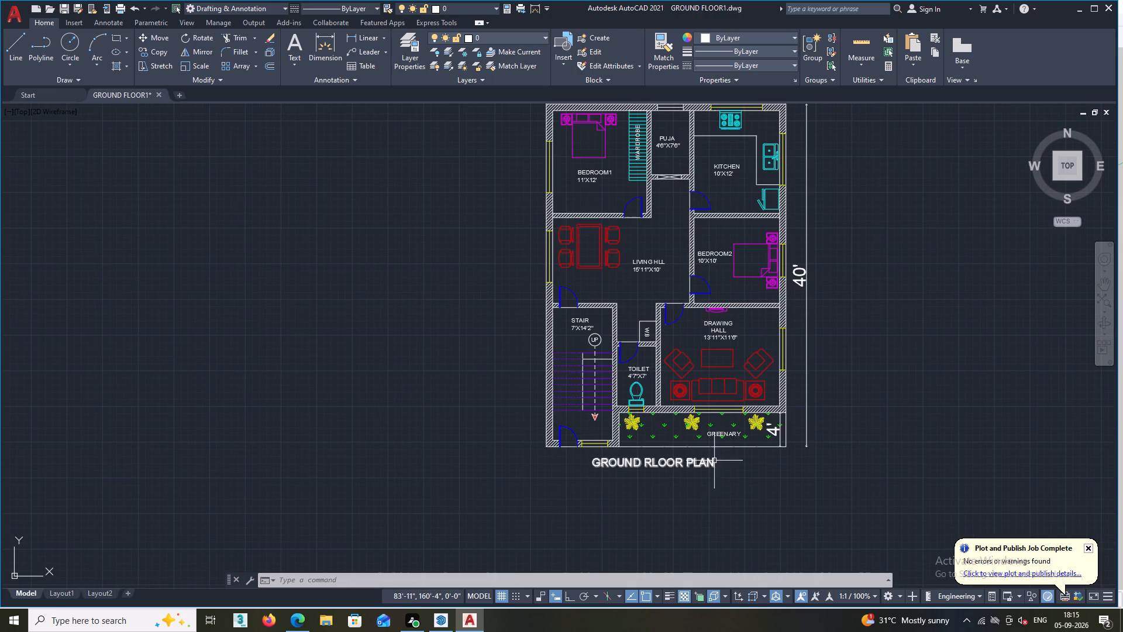
pyautogui.scroll(-1, 743, 449)
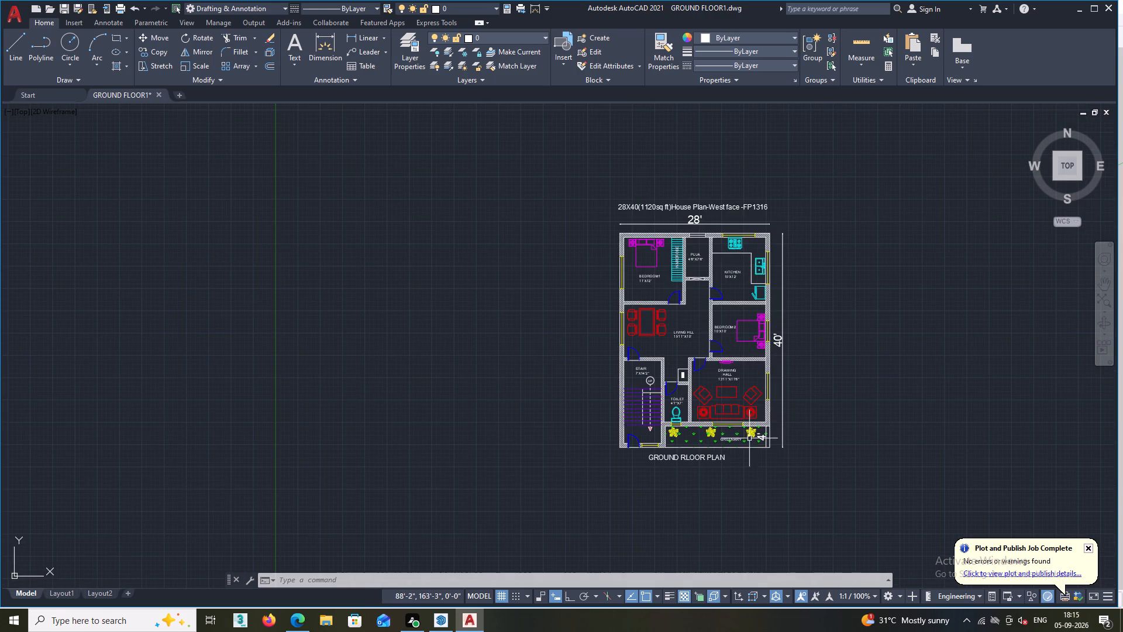
# Move the short white horizontal tread line near the top of the stair flight to layer ST.
pyautogui.scroll(2, 668, 442)
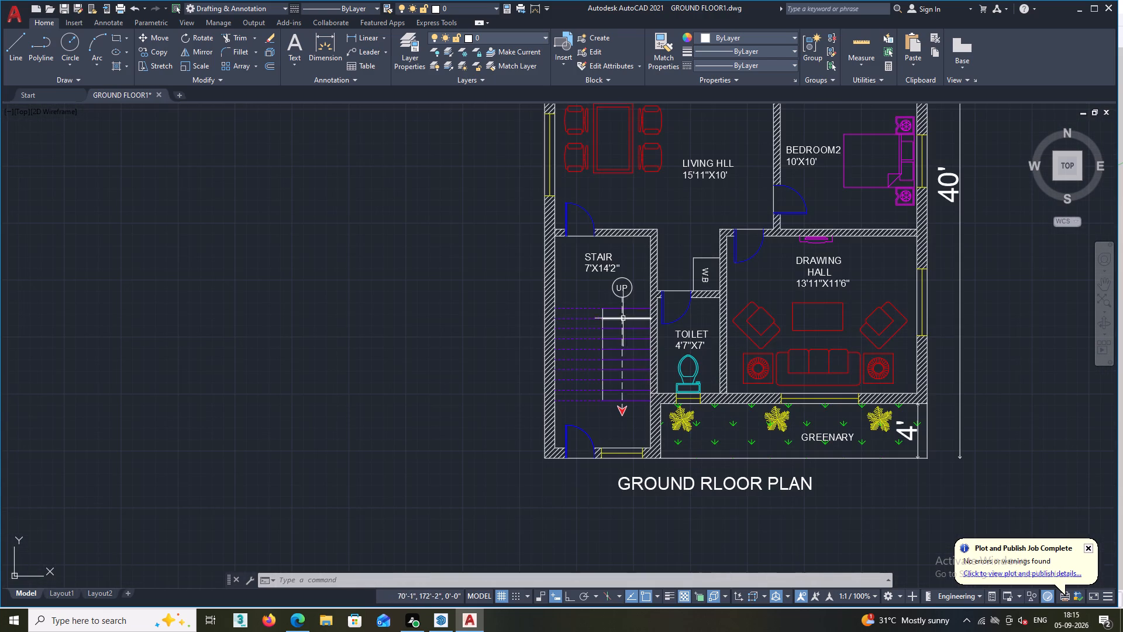
pyautogui.click(612, 319)
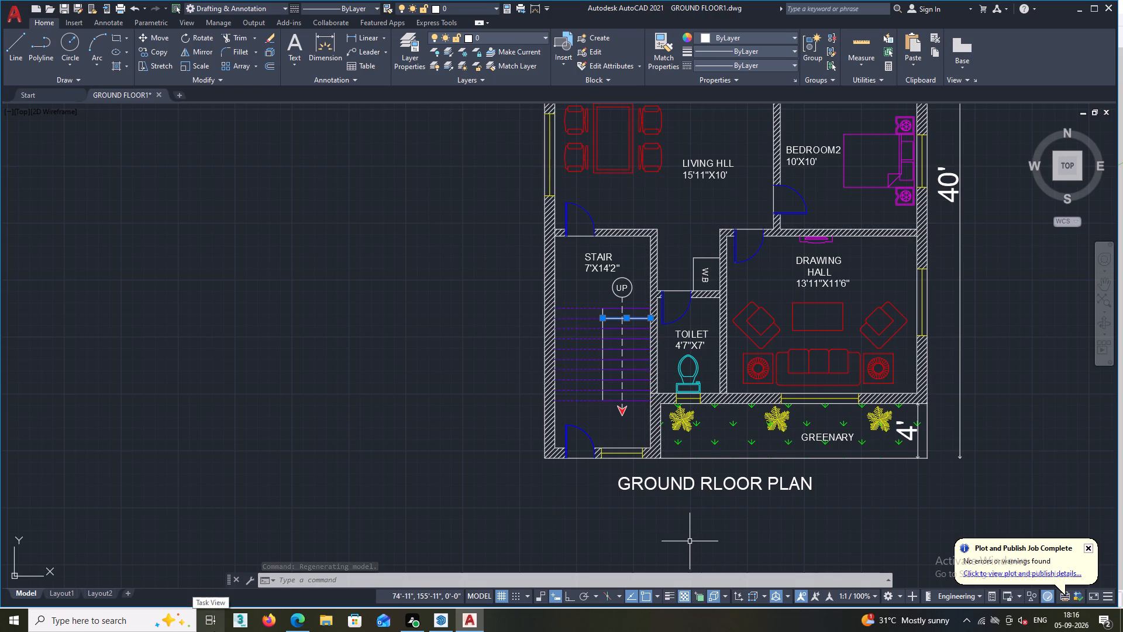
pyautogui.scroll(-4, 214, 631)
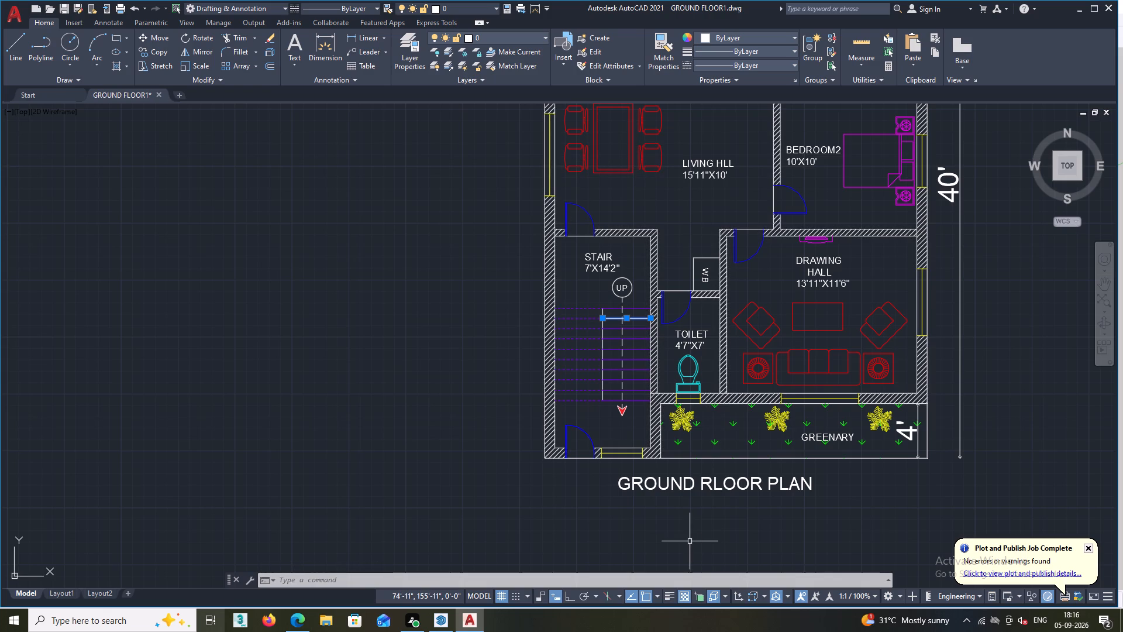
pyautogui.scroll(-1, 504, 359)
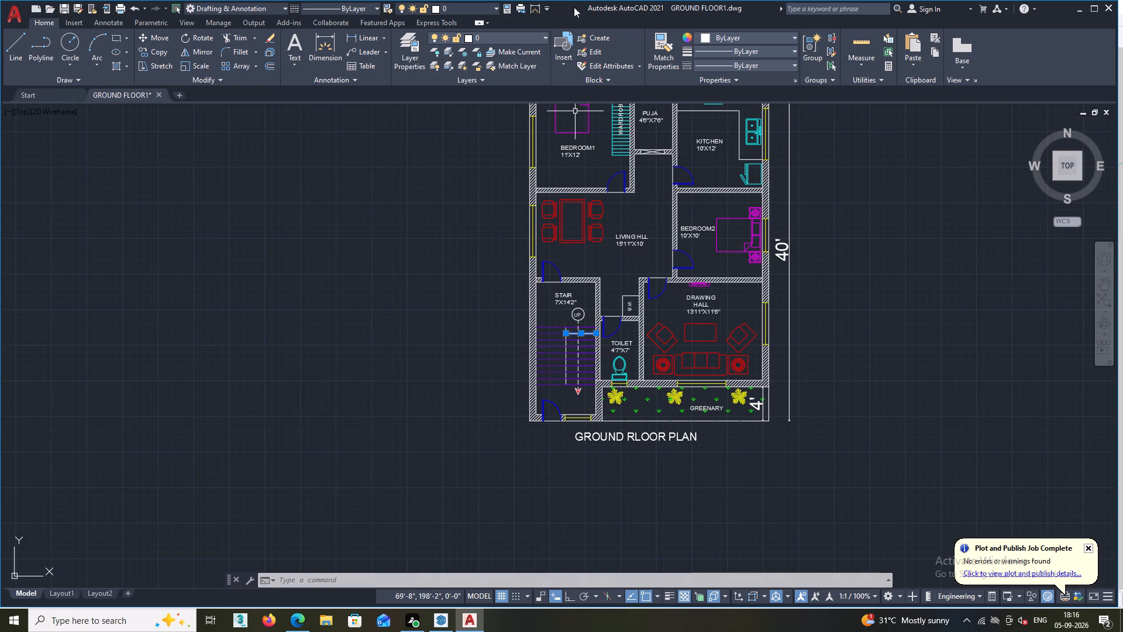
pyautogui.click(546, 36)
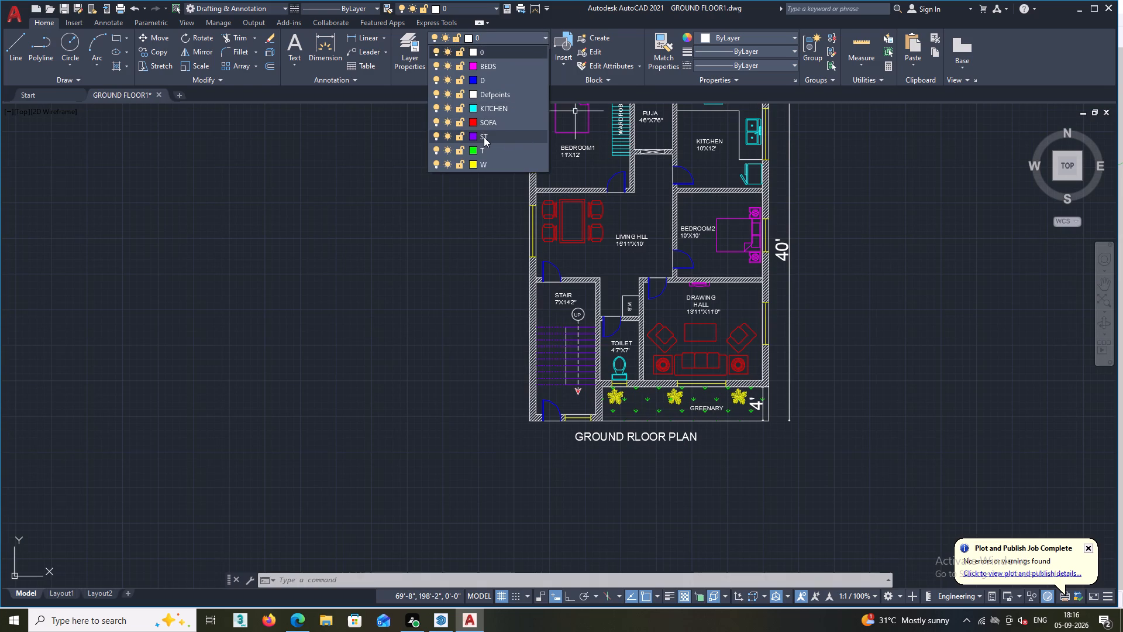
pyautogui.doubleClick(479, 132)
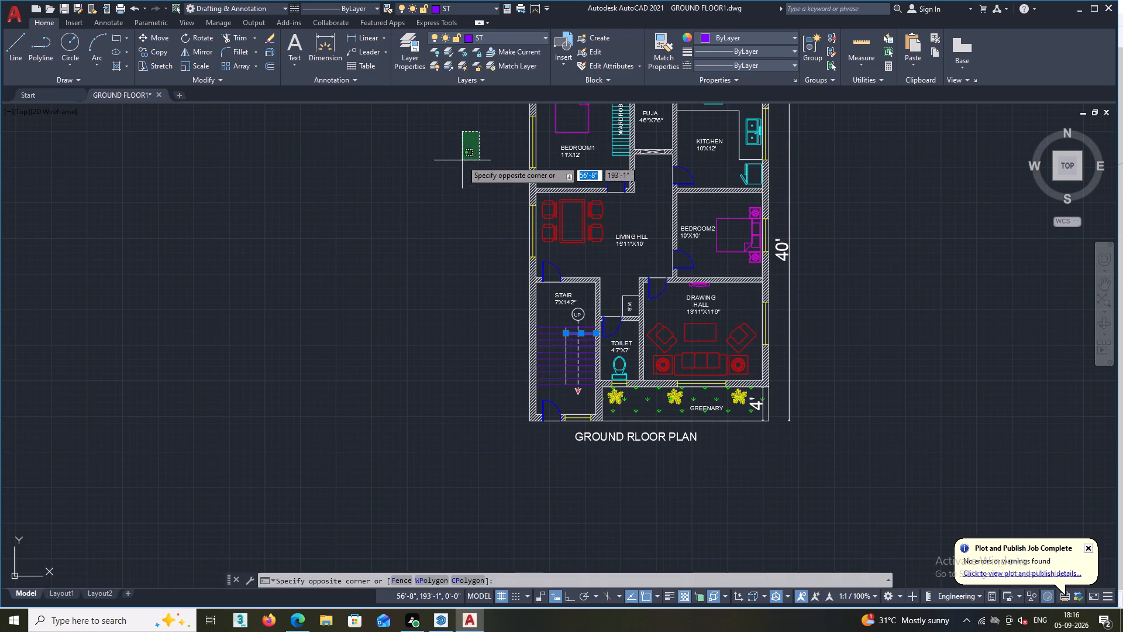
pyautogui.press('Escape')
pyautogui.press('Escape')
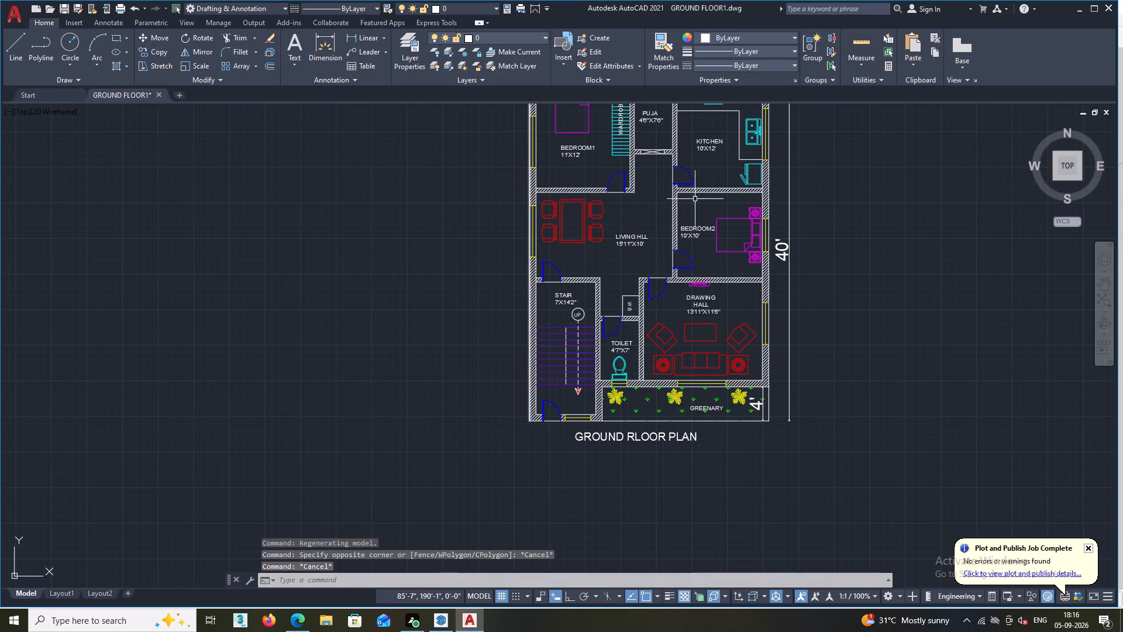
# Move the three yellow plants in the GREENERY strip from layer W to layer T.
pyautogui.scroll(1, 597, 415)
pyautogui.scroll(1, 582, 351)
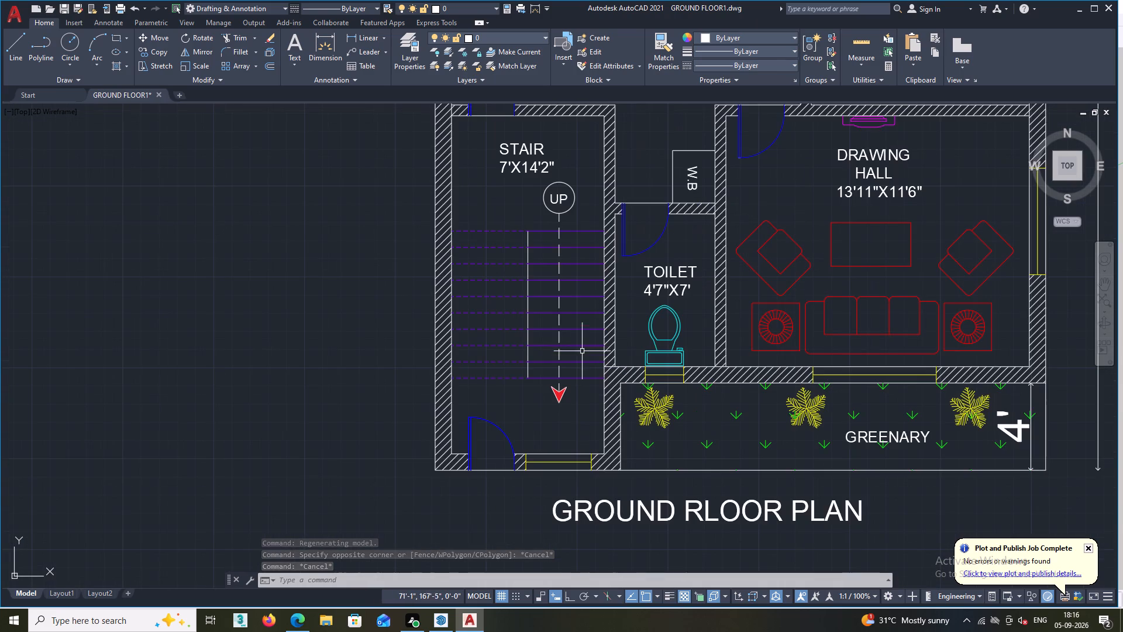
pyautogui.click(653, 408)
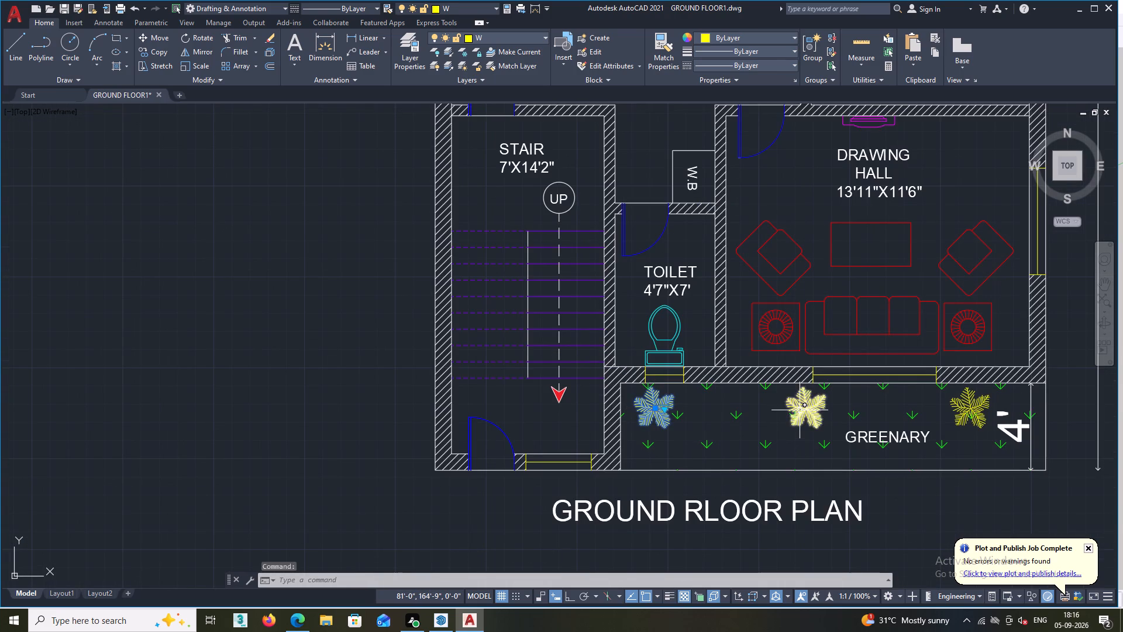
pyautogui.click(800, 410)
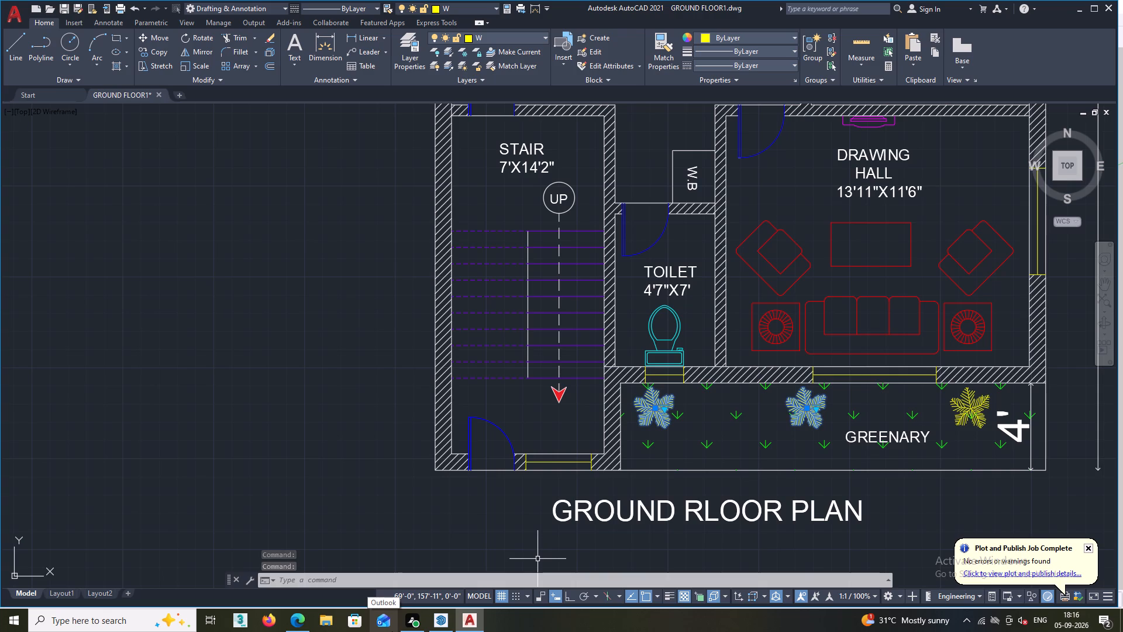
pyautogui.scroll(-2, 392, 631)
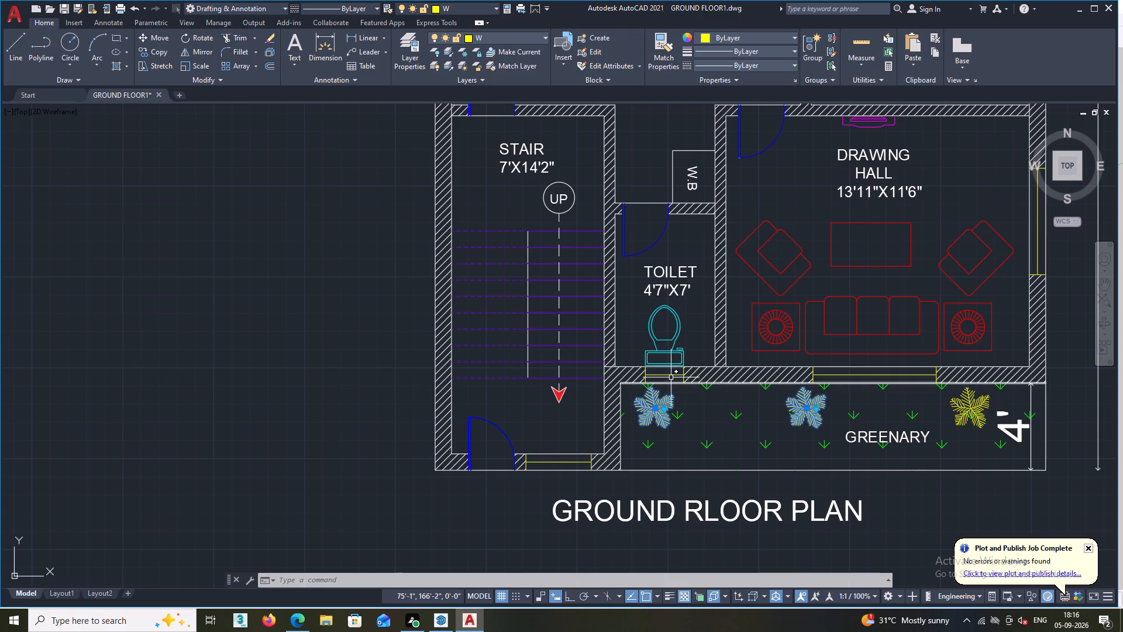
pyautogui.click(974, 420)
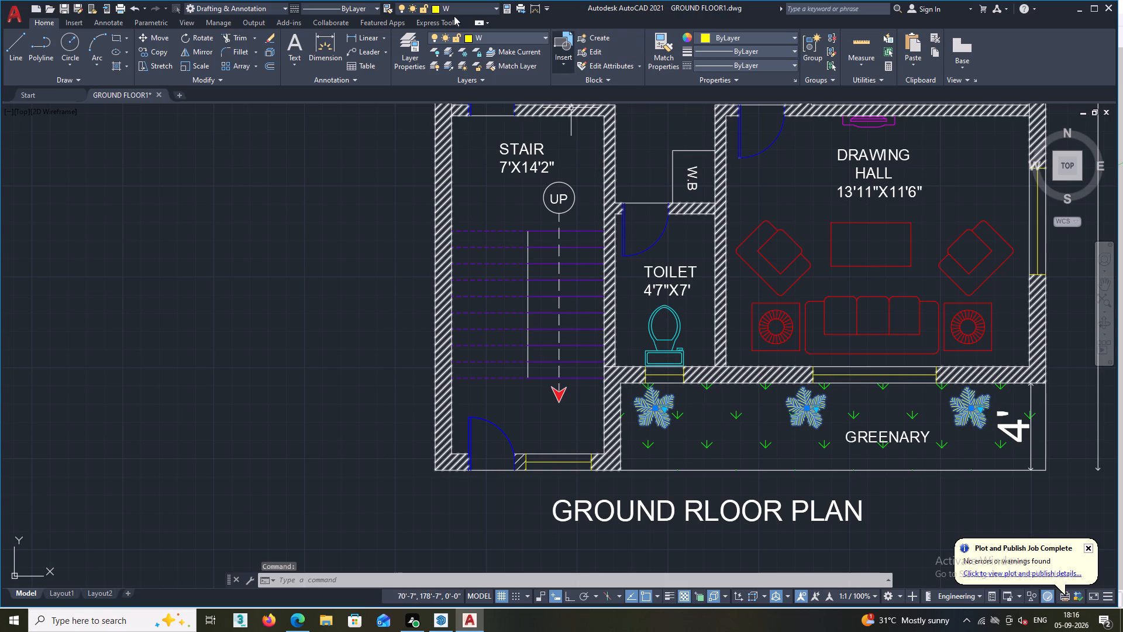
pyautogui.doubleClick(546, 35)
pyautogui.click(546, 35)
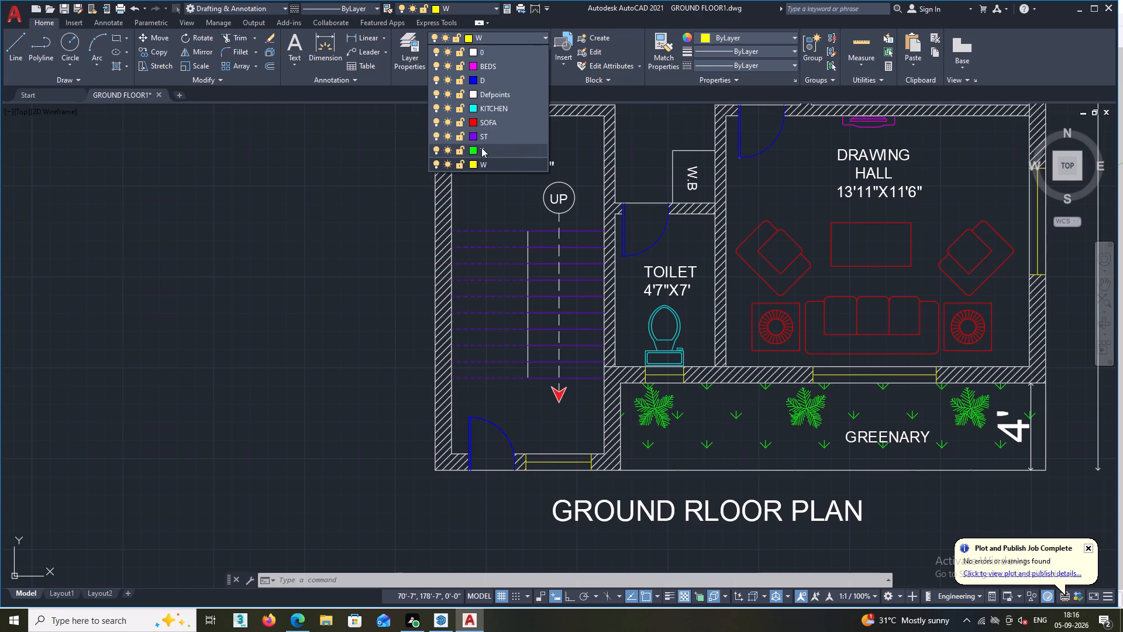
pyautogui.tripleClick(481, 147)
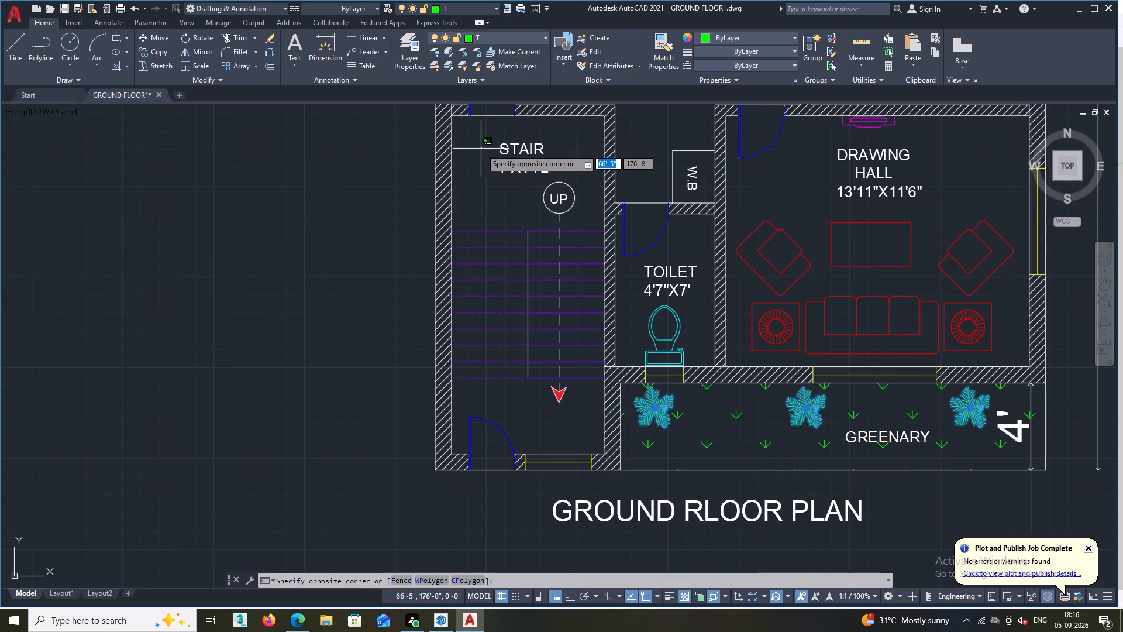
pyautogui.press('Escape')
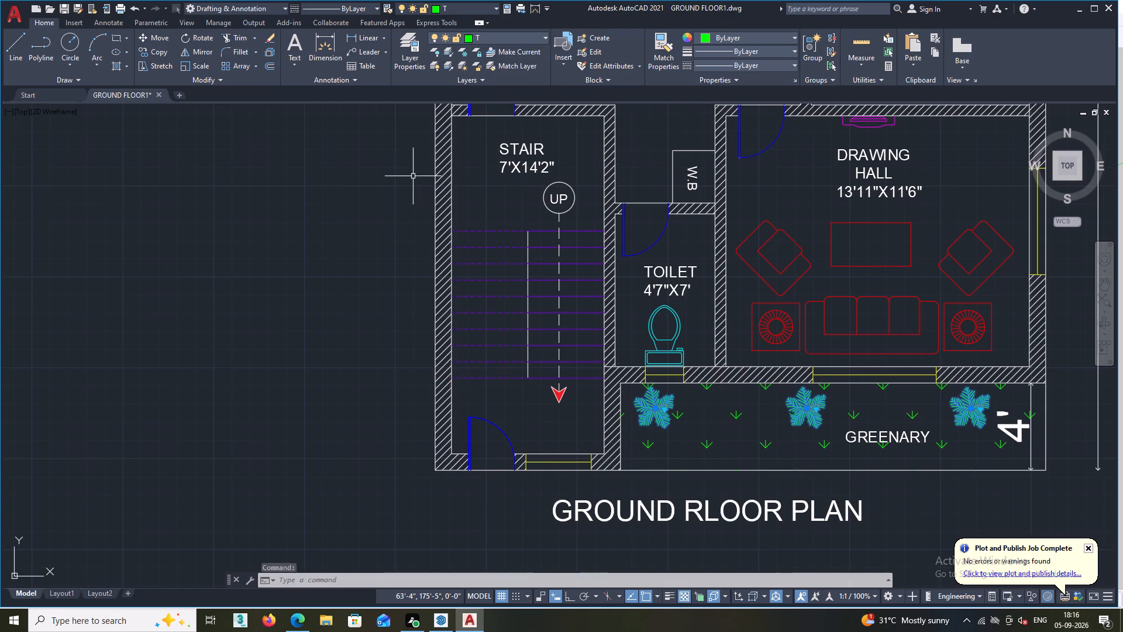
pyautogui.press('Escape')
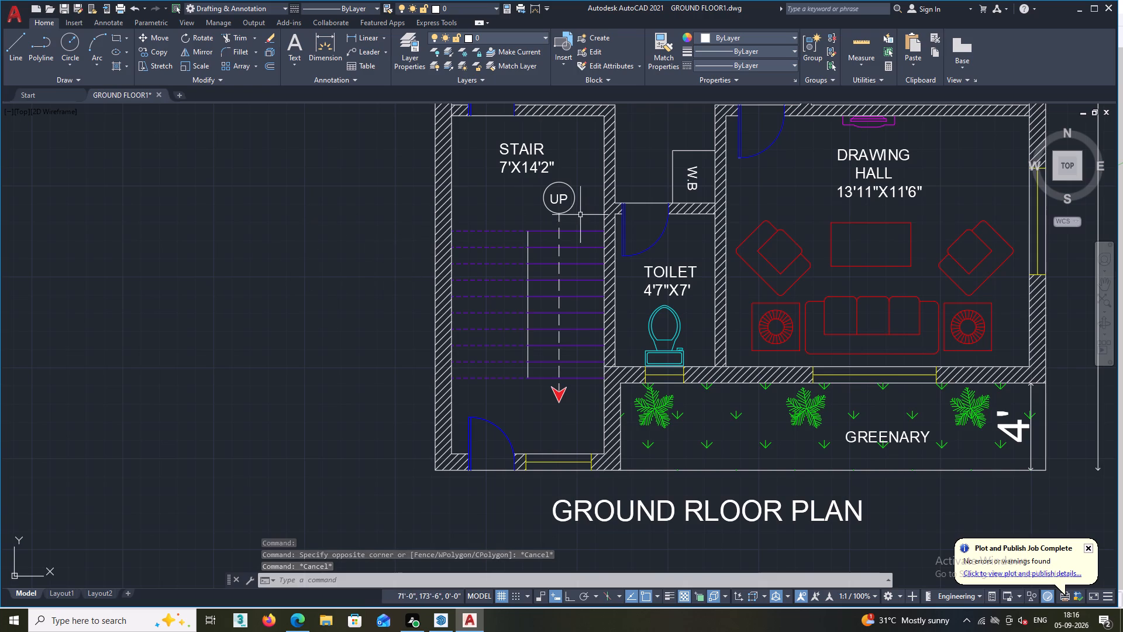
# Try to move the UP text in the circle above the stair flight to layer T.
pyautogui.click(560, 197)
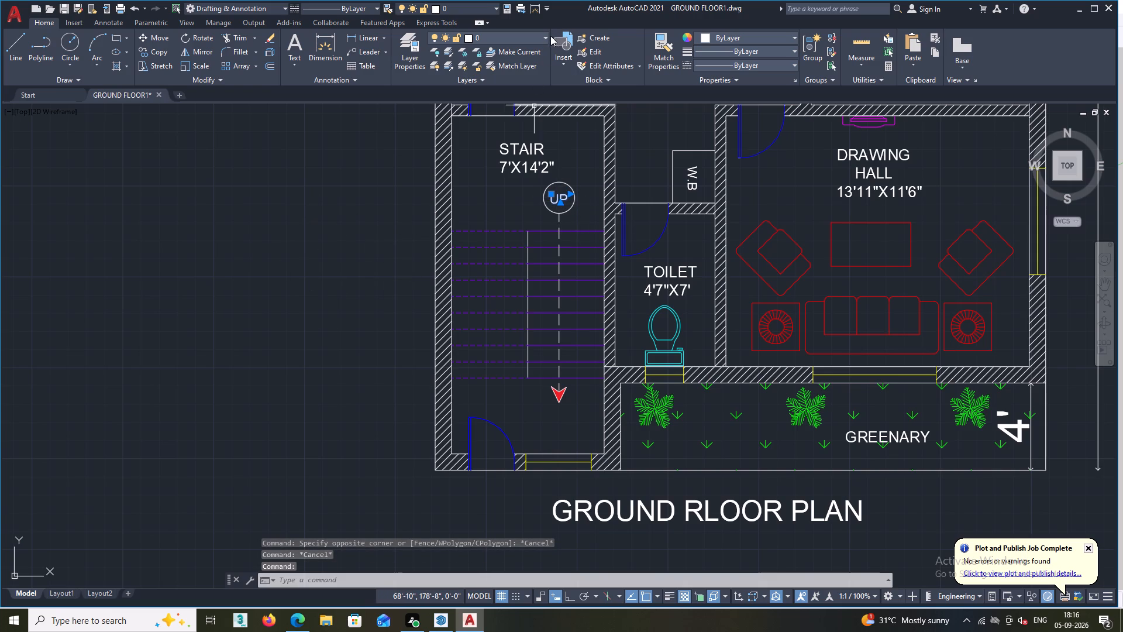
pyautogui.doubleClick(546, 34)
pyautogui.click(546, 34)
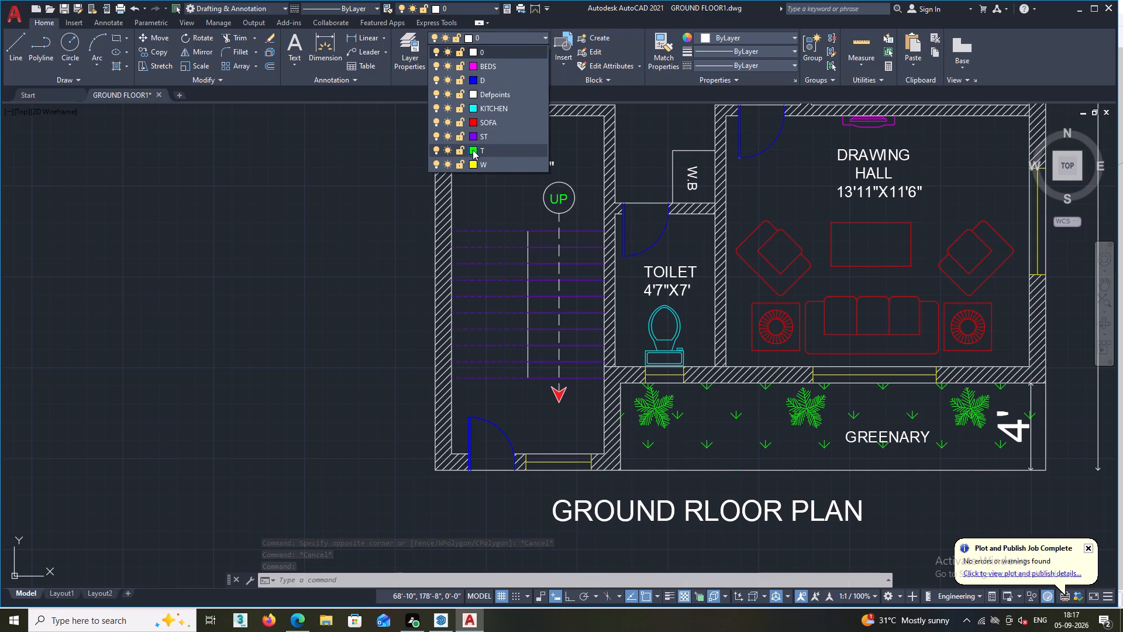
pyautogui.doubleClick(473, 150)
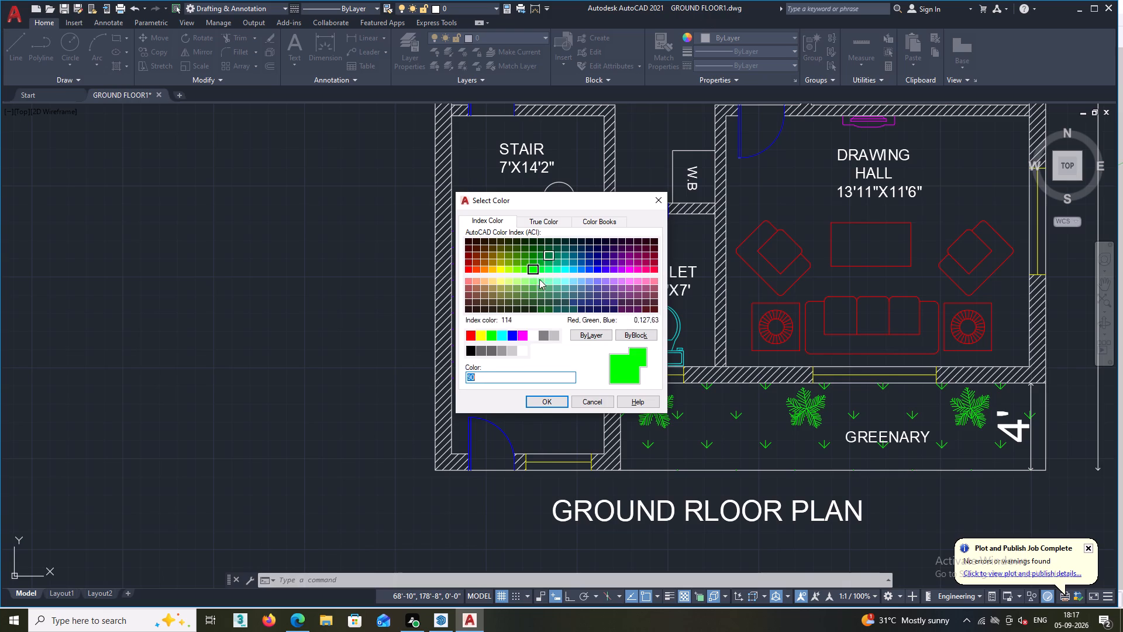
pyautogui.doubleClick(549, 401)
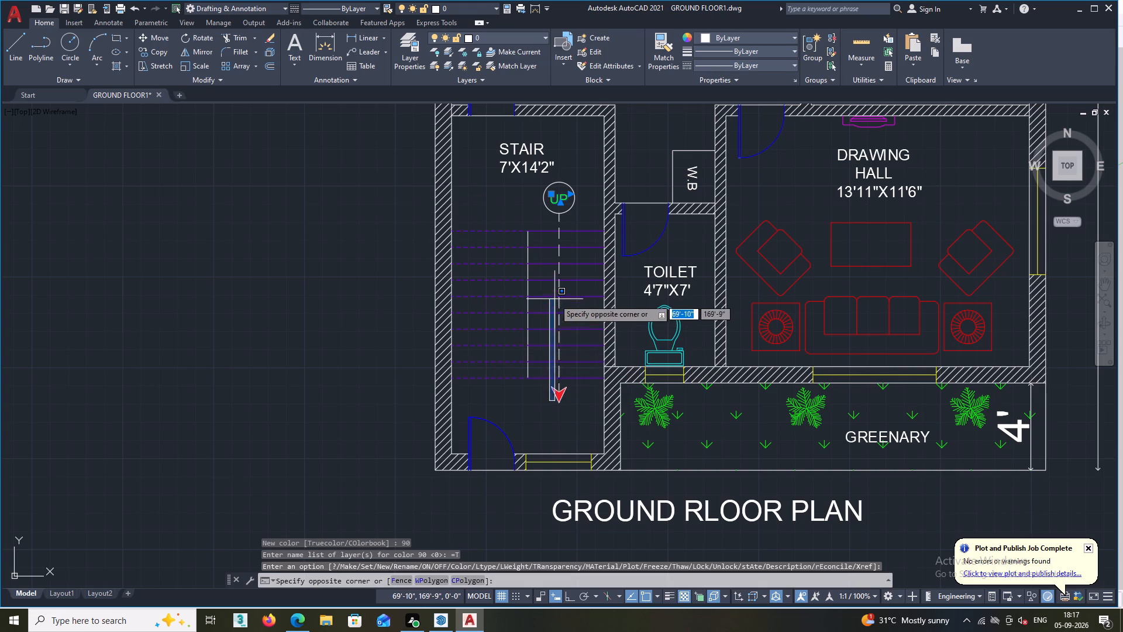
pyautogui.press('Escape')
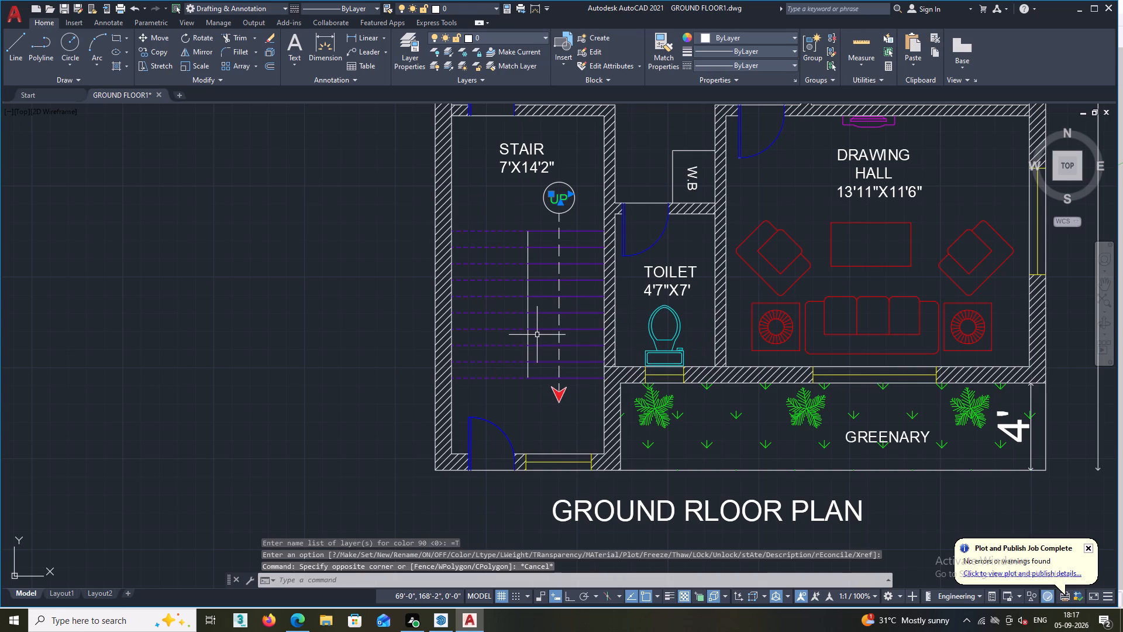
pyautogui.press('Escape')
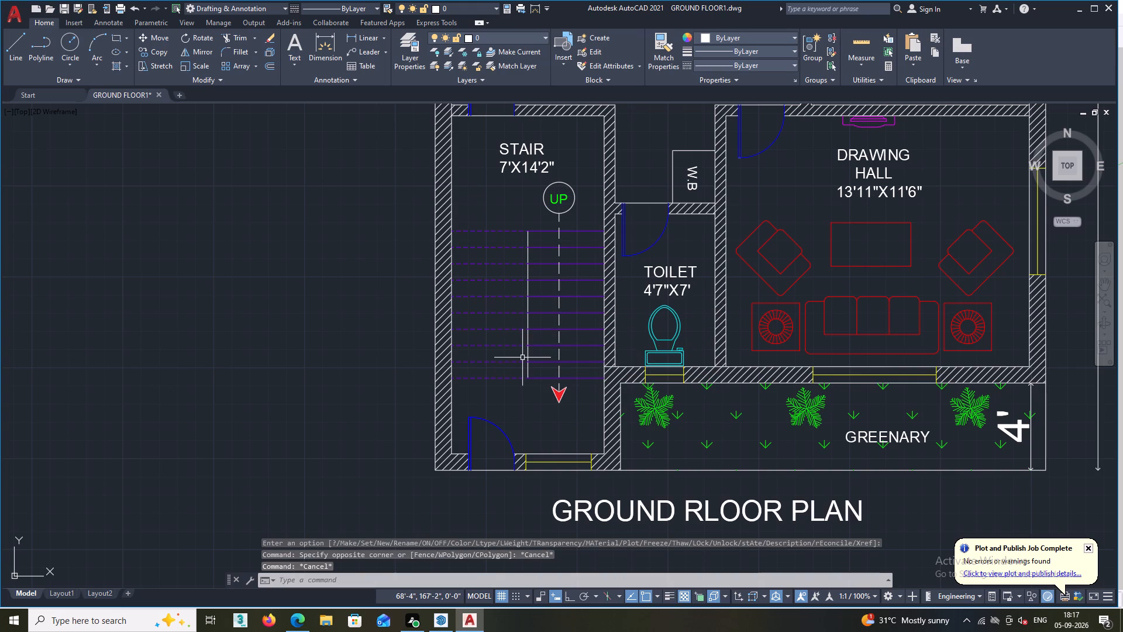
# Move the dashed vertical direction line of the stair arrow below the UP circle to layer W.
pyautogui.doubleClick(560, 227)
pyautogui.click(547, 35)
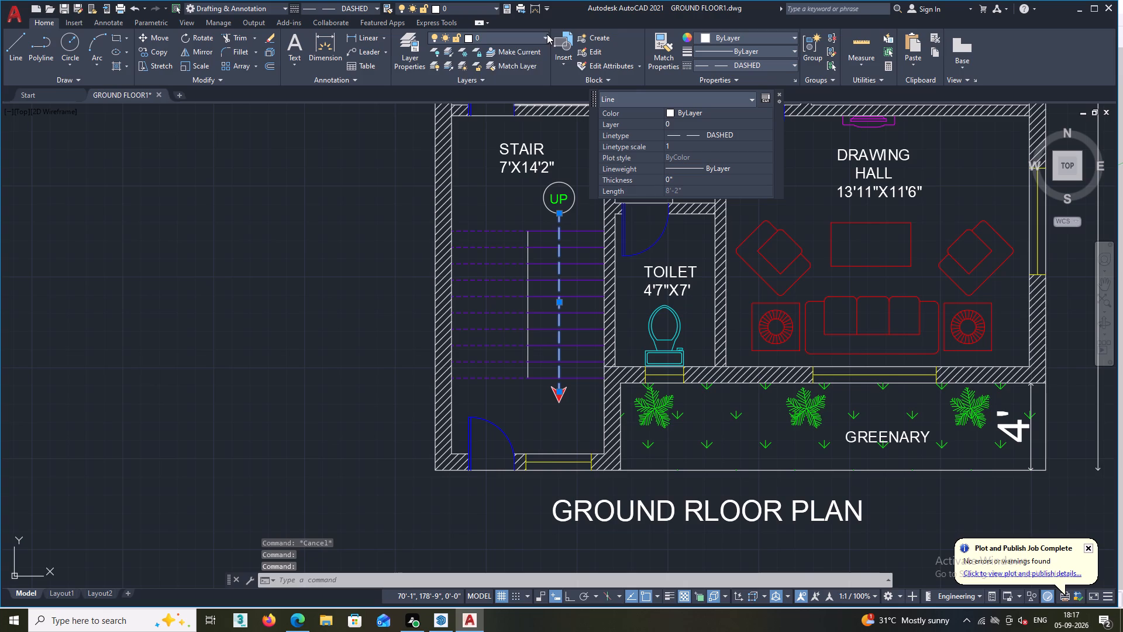
pyautogui.doubleClick(469, 160)
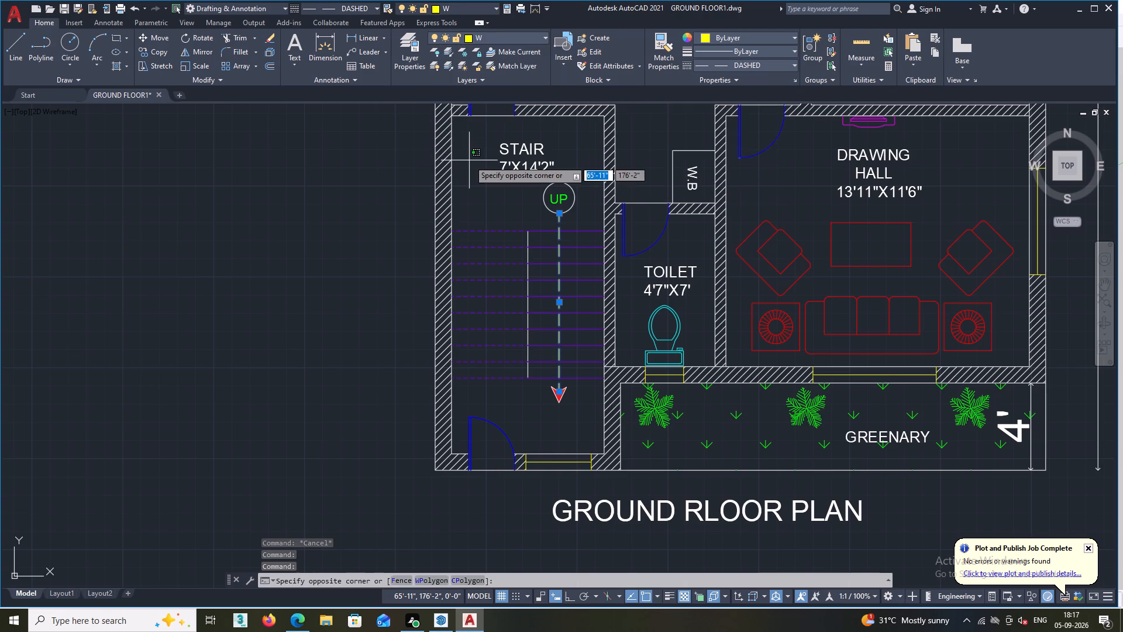
pyautogui.press('Escape')
pyautogui.press('Escape')
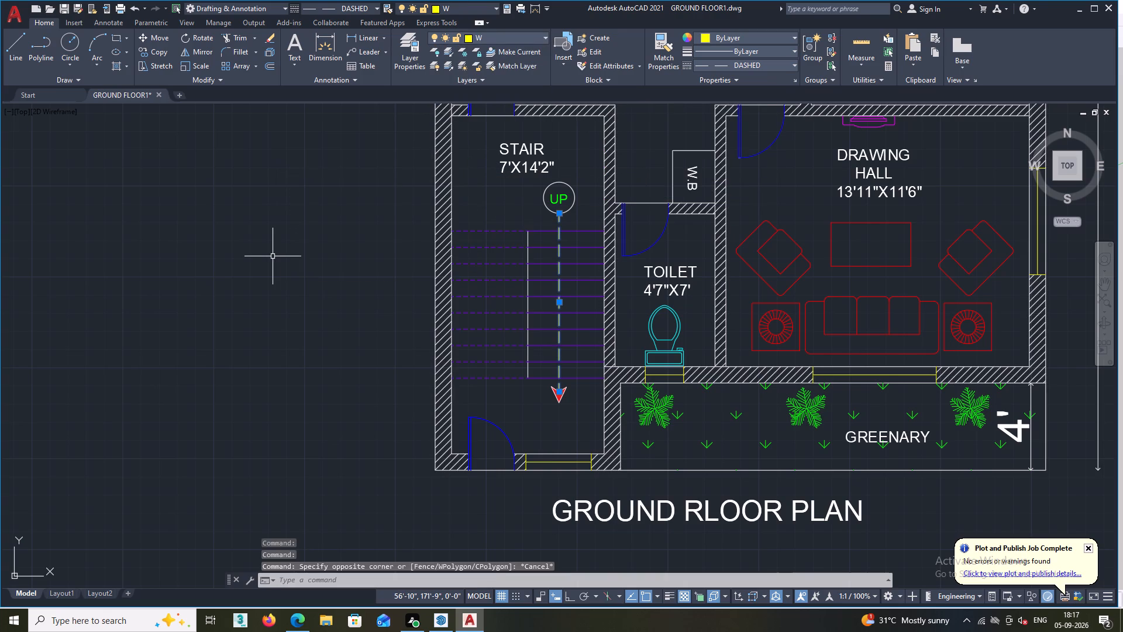
# Move the white vertical line dividing the two stair flights to layer ST.
pyautogui.click(526, 289)
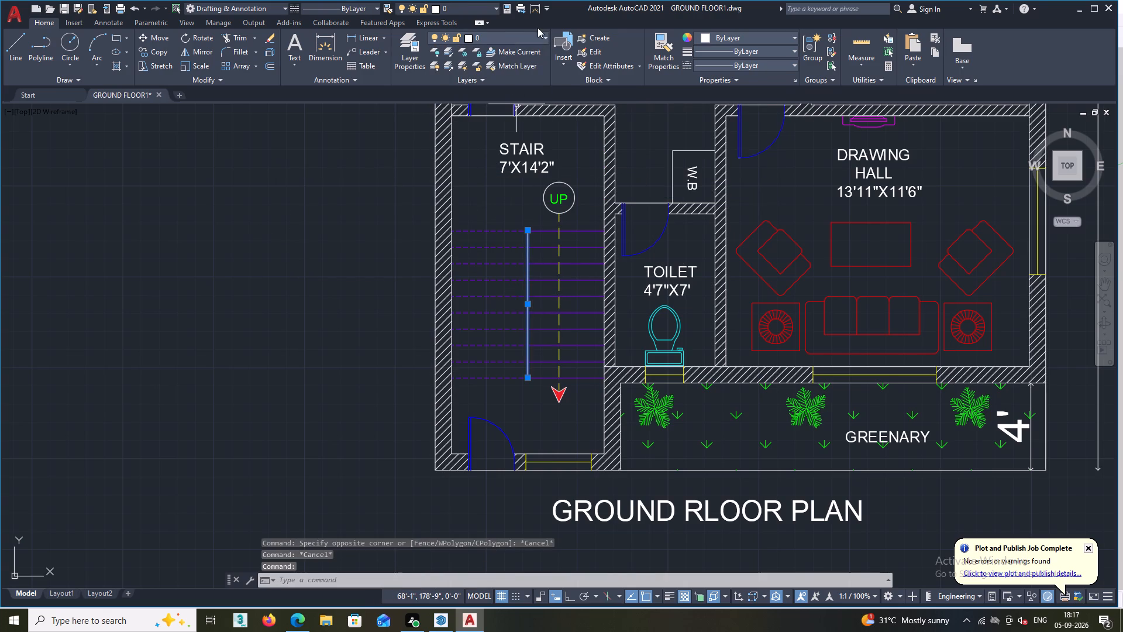
pyautogui.doubleClick(545, 35)
pyautogui.doubleClick(546, 35)
pyautogui.tripleClick(546, 36)
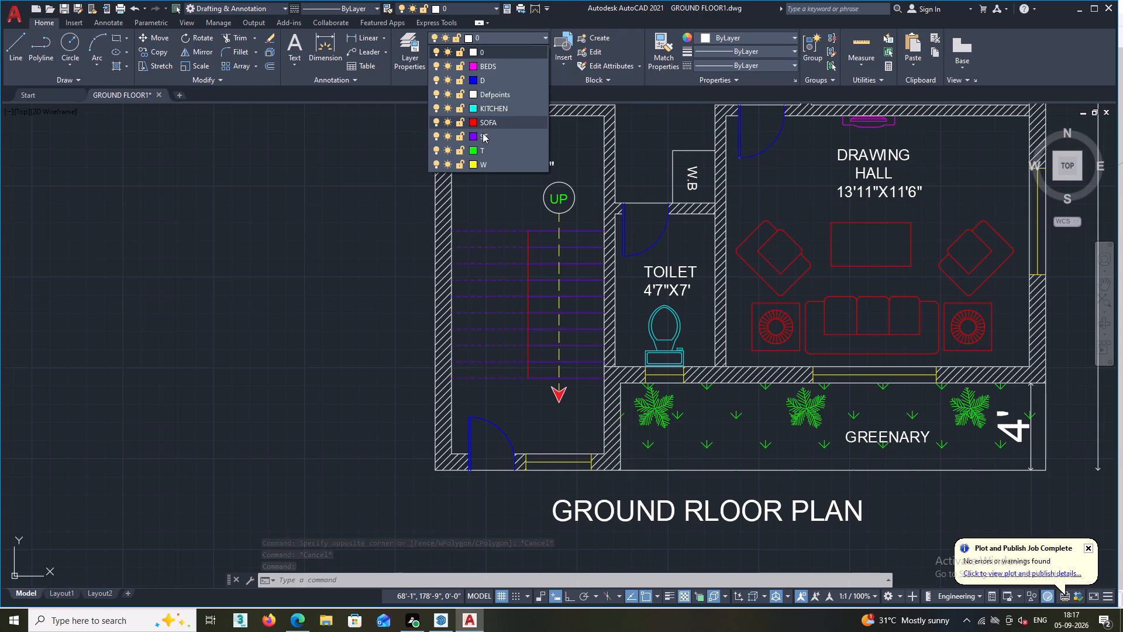
pyautogui.click(483, 130)
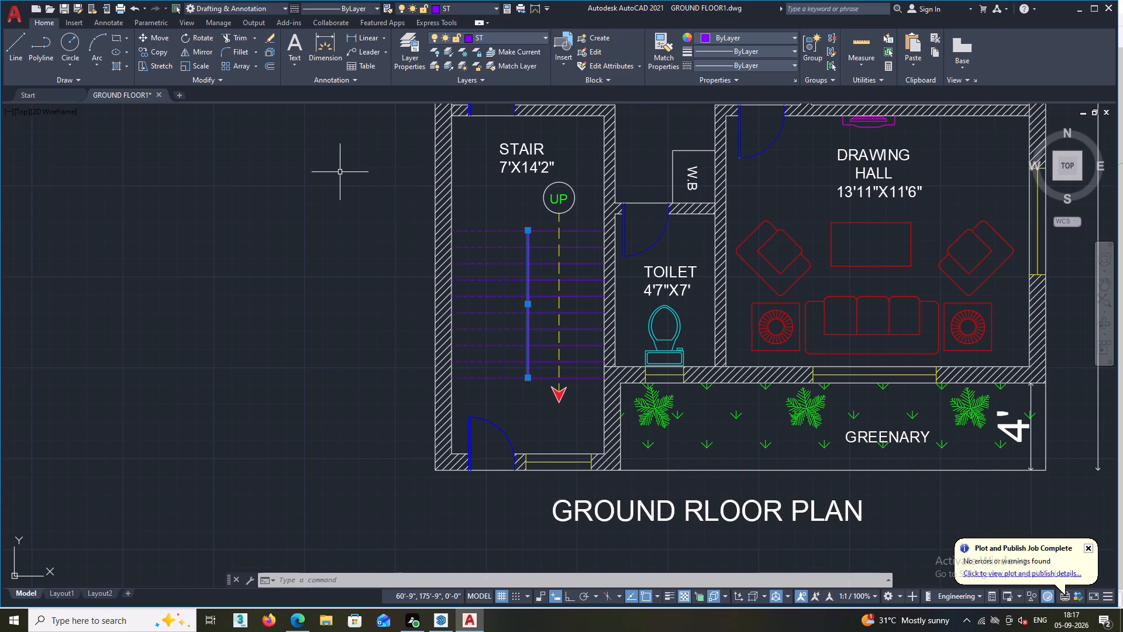
pyautogui.press('Escape')
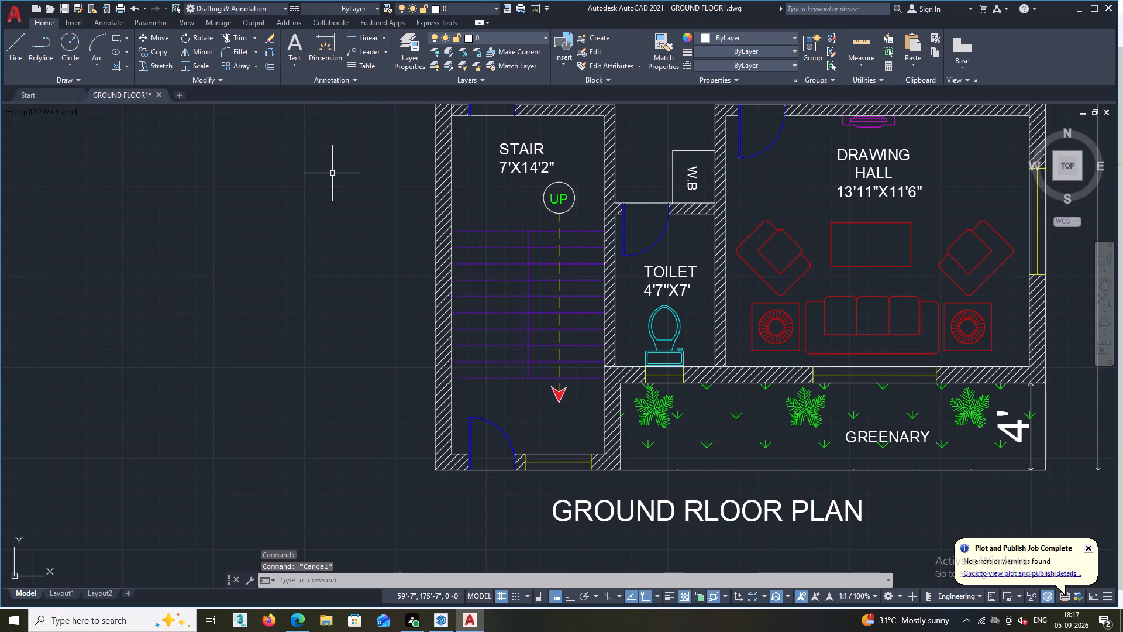
# Start a plot of the ground floor plan with the AutoCAD PDF (High Quality Print).pc3 plotter.
pyautogui.scroll(-3, 329, 186)
pyautogui.moveTo(319, 164); pyautogui.dragTo(326, 229, button='middle')
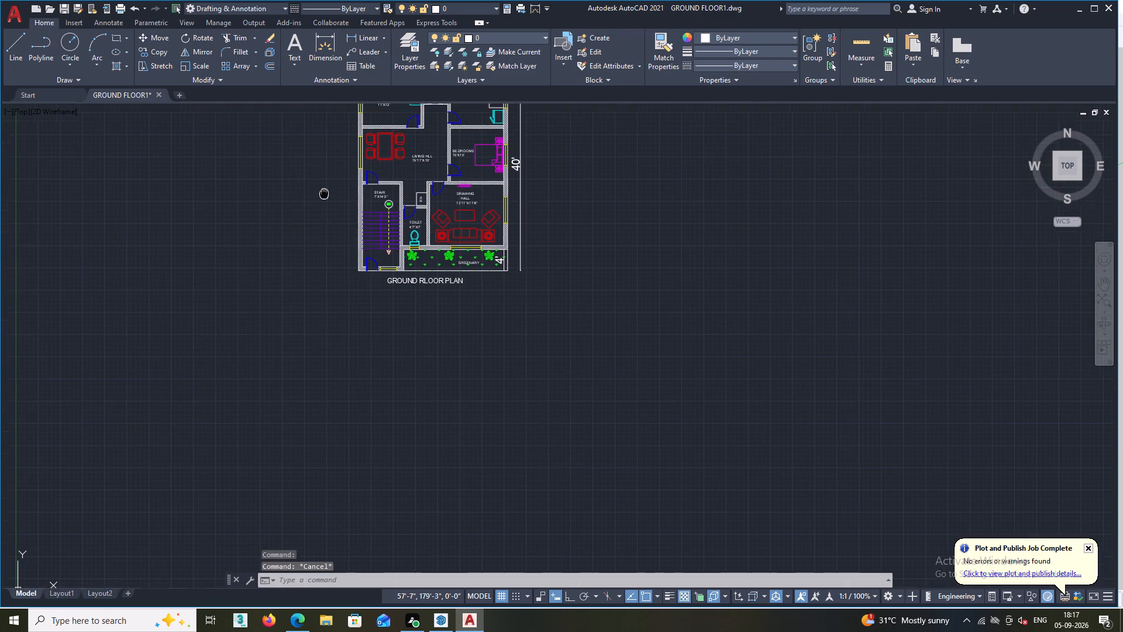
pyautogui.moveTo(326, 229); pyautogui.dragTo(322, 288, button='middle')
pyautogui.scroll(1, 314, 276)
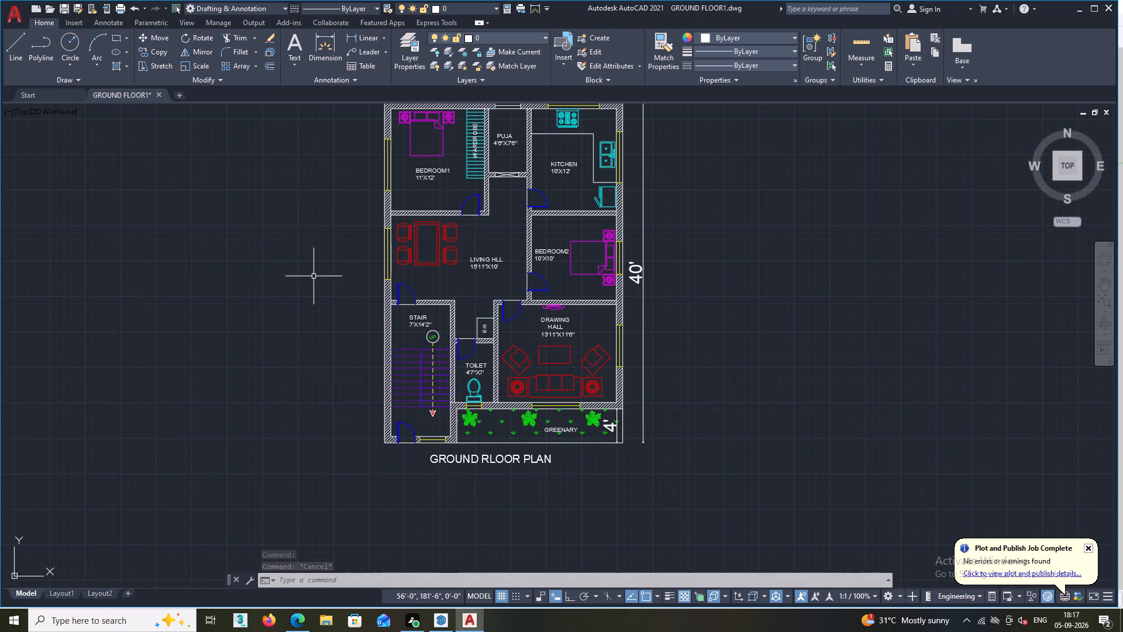
pyautogui.scroll(-2, 314, 276)
pyautogui.scroll(1, 318, 238)
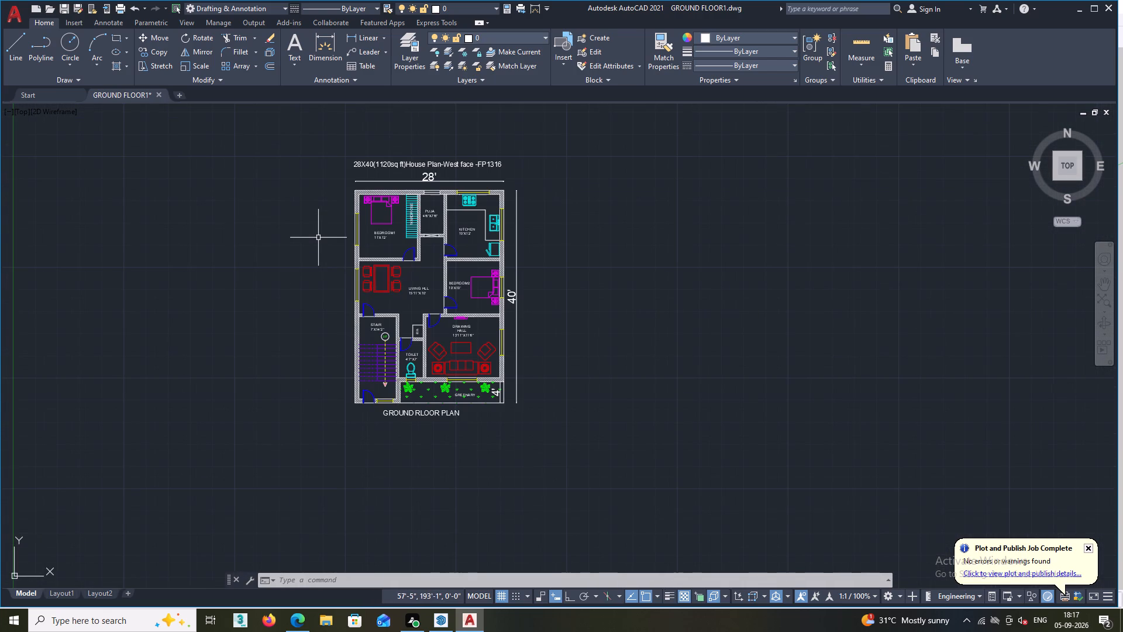
pyautogui.scroll(1, 300, 297)
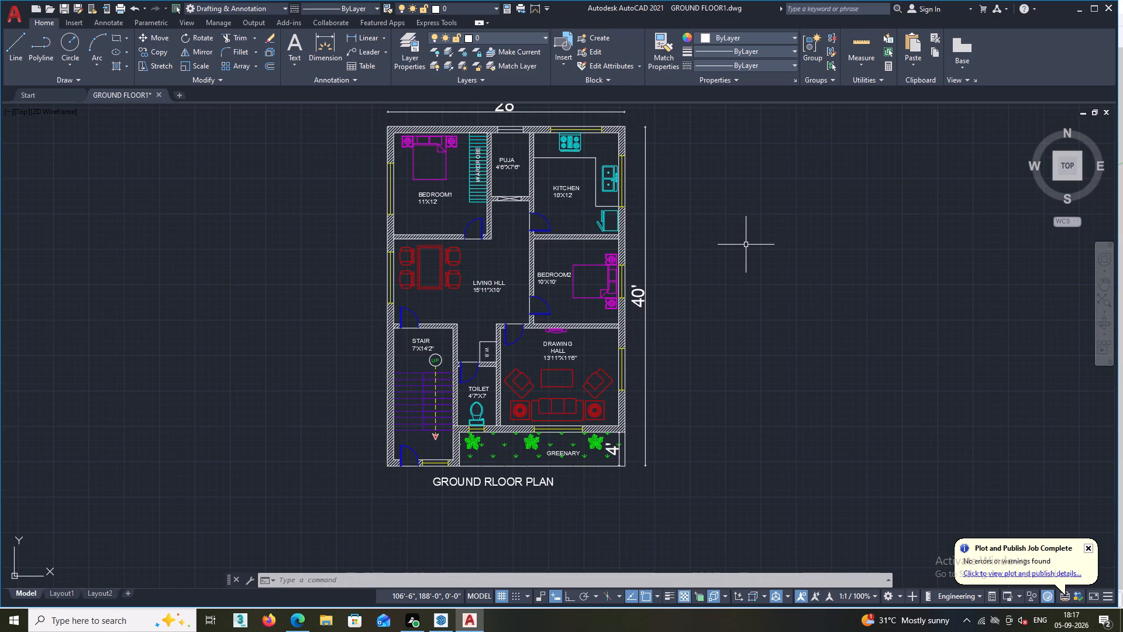
pyautogui.hotkey('ctrl', 'p')
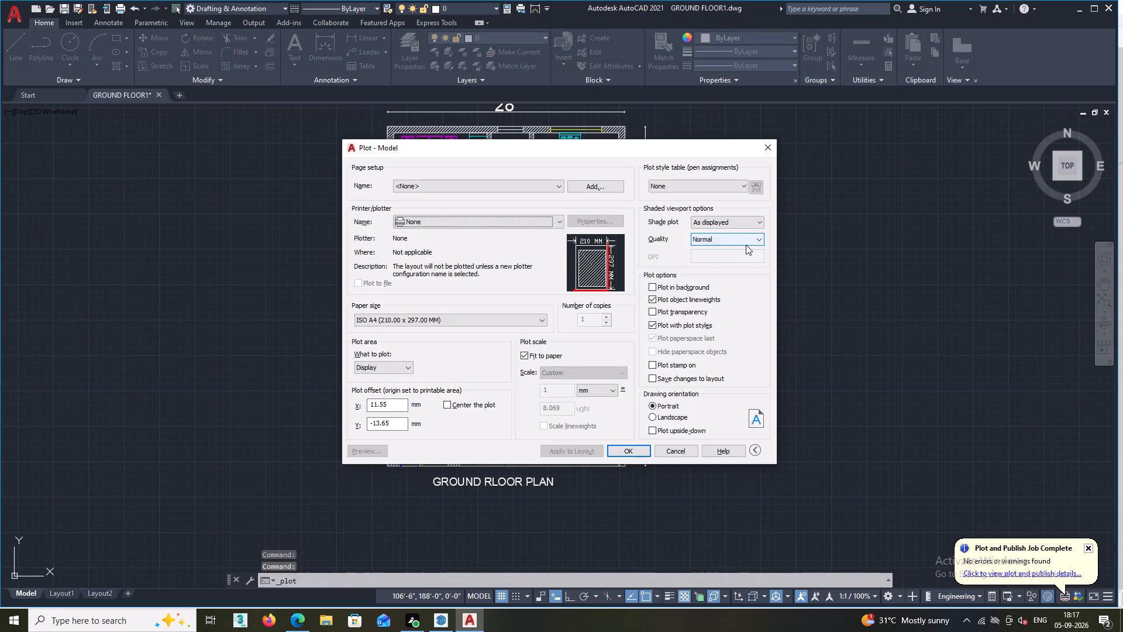
pyautogui.click(557, 221)
pyautogui.click(478, 307)
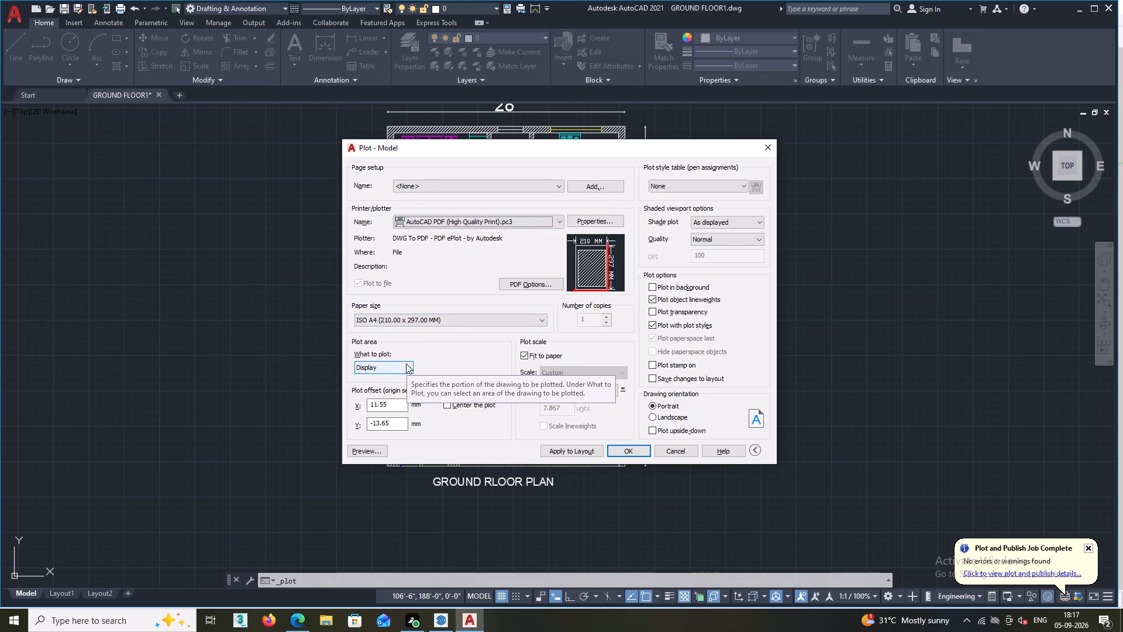
# Set the plot area to a window enclosing the whole plan, from the house plan title to the GROUND RLOOR PLAN caption.
pyautogui.click(406, 363)
pyautogui.click(390, 399)
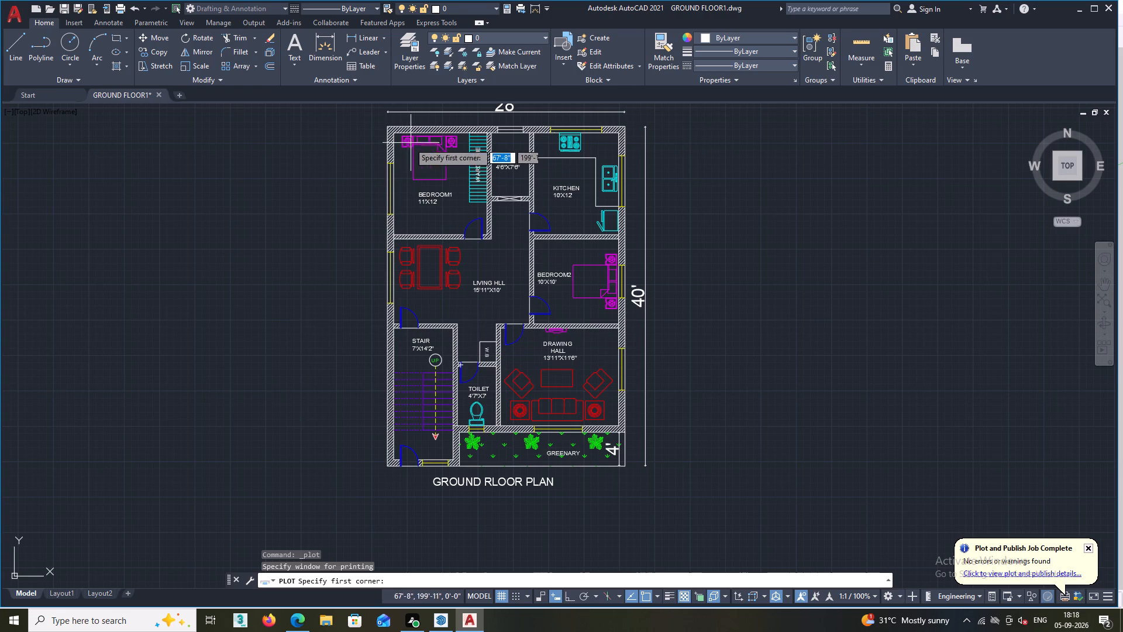
pyautogui.scroll(-2, 342, 174)
pyautogui.scroll(1, 334, 139)
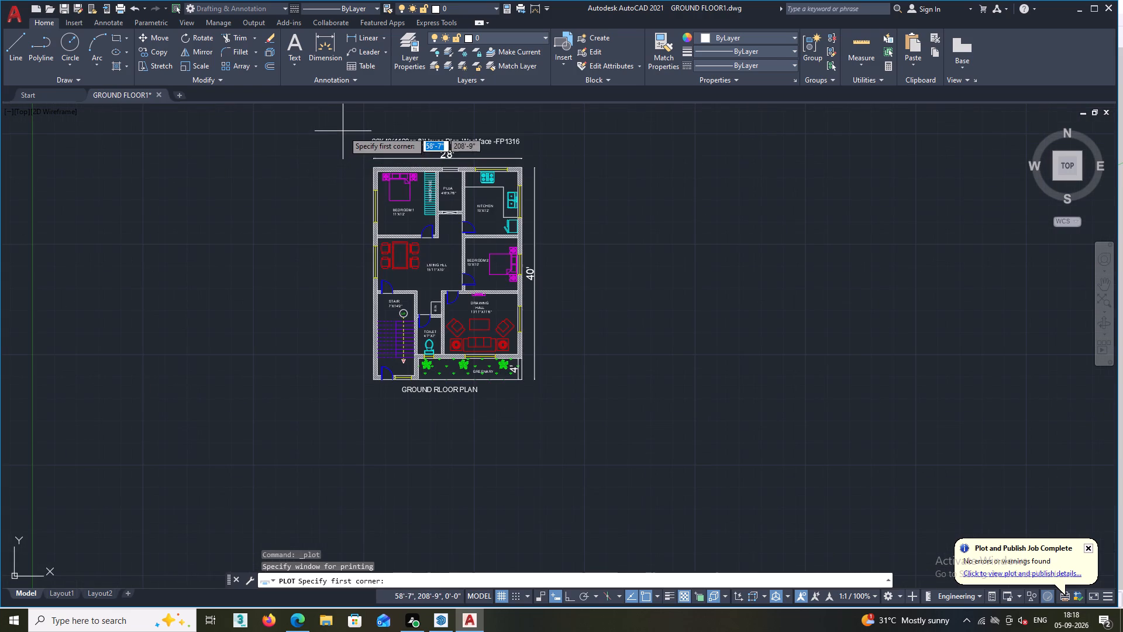
pyautogui.doubleClick(354, 125)
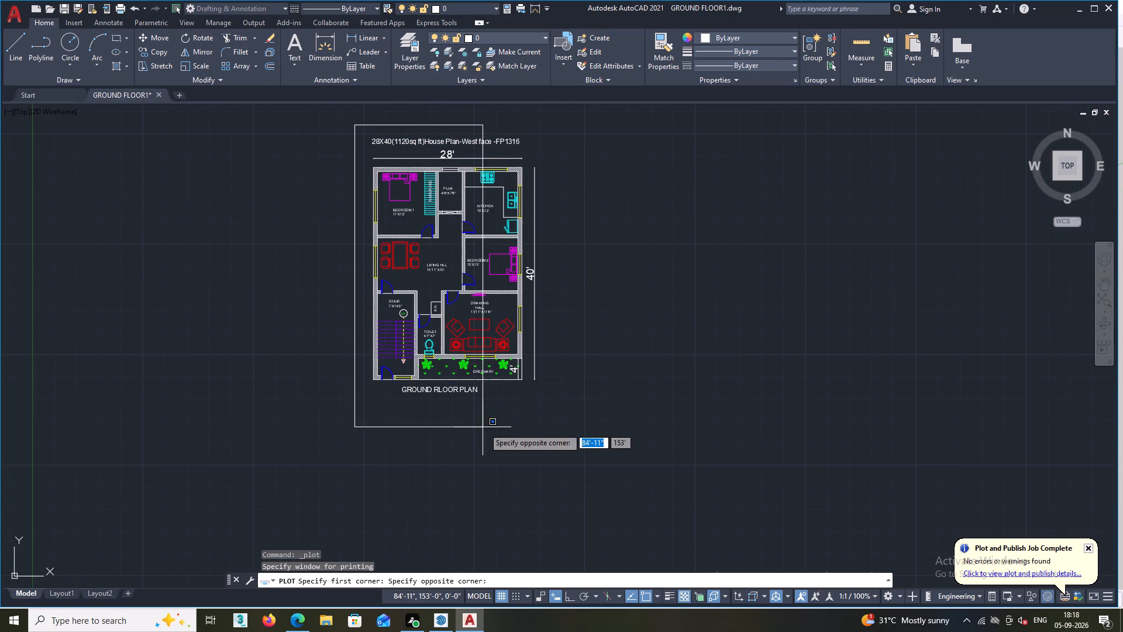
pyautogui.click(542, 399)
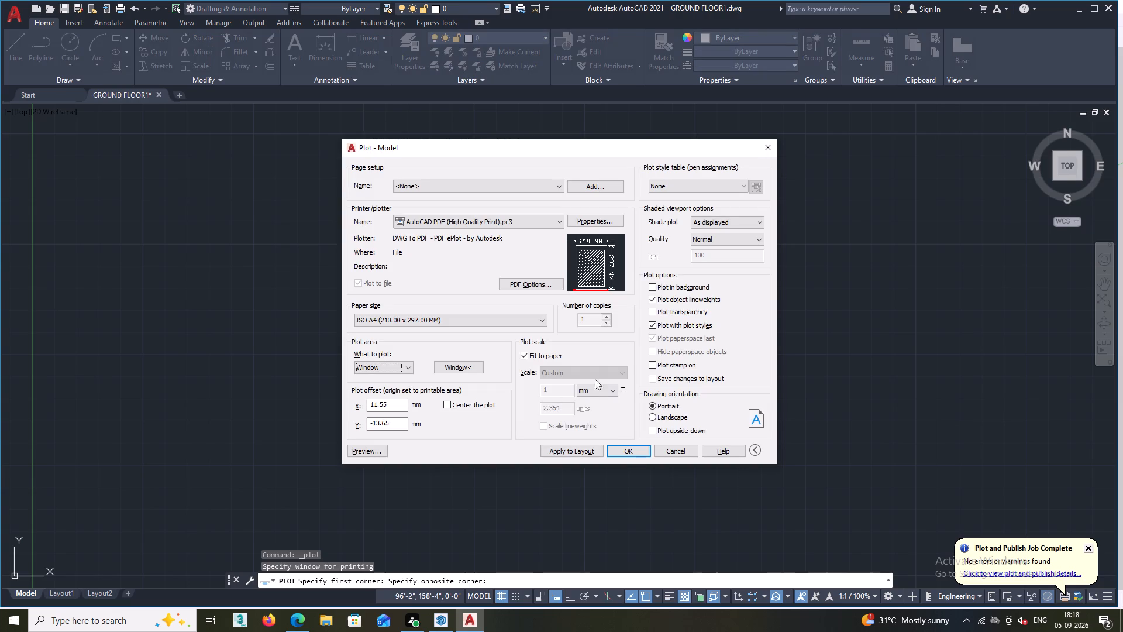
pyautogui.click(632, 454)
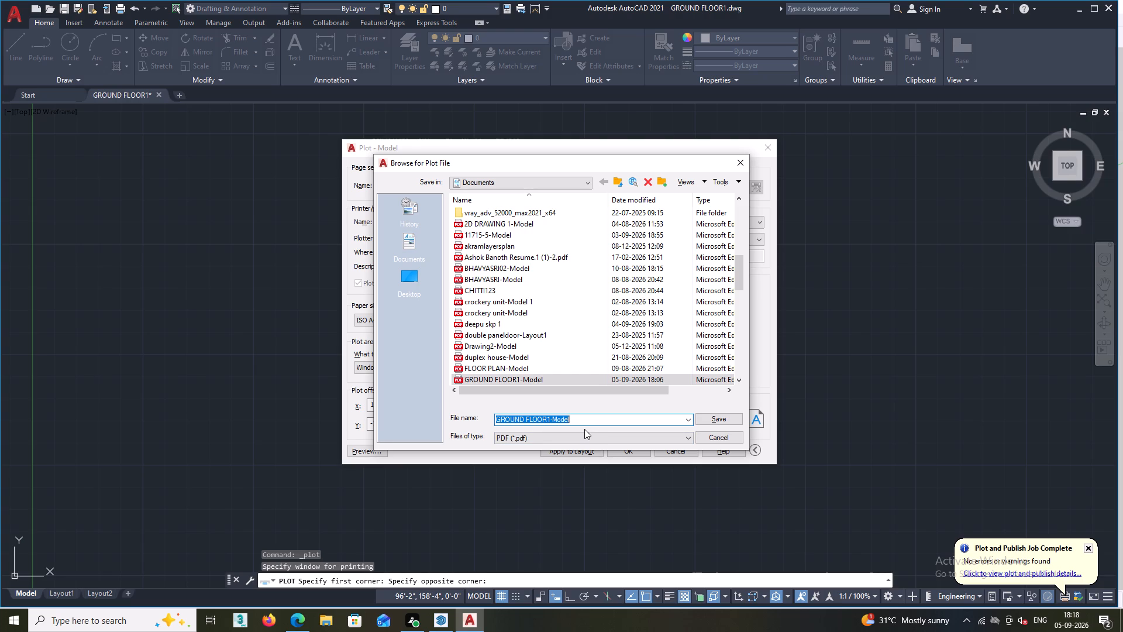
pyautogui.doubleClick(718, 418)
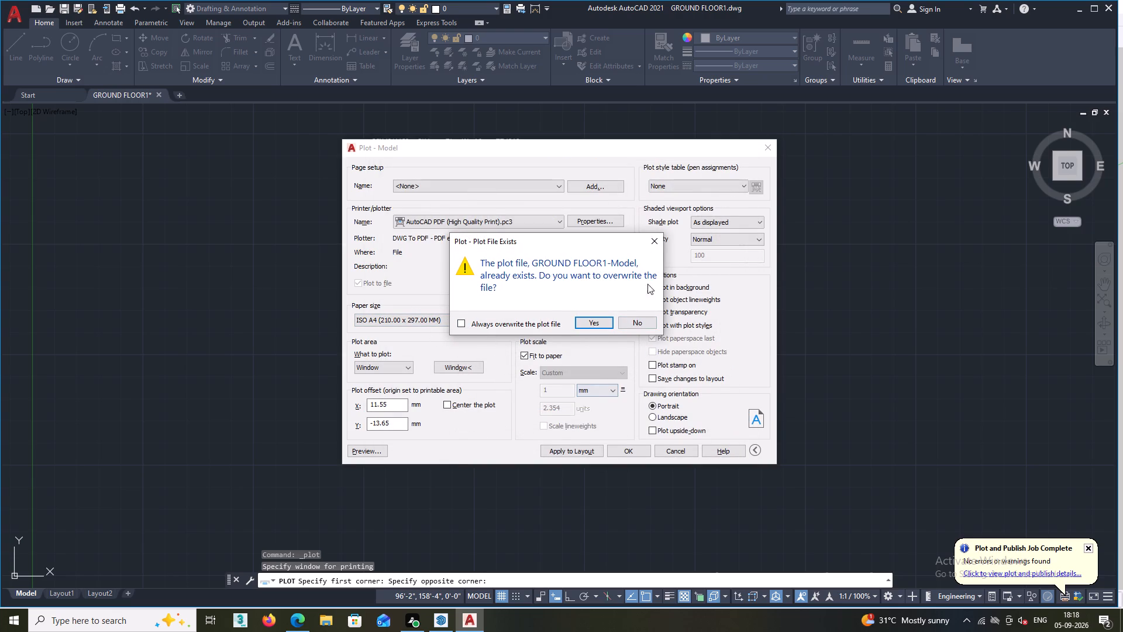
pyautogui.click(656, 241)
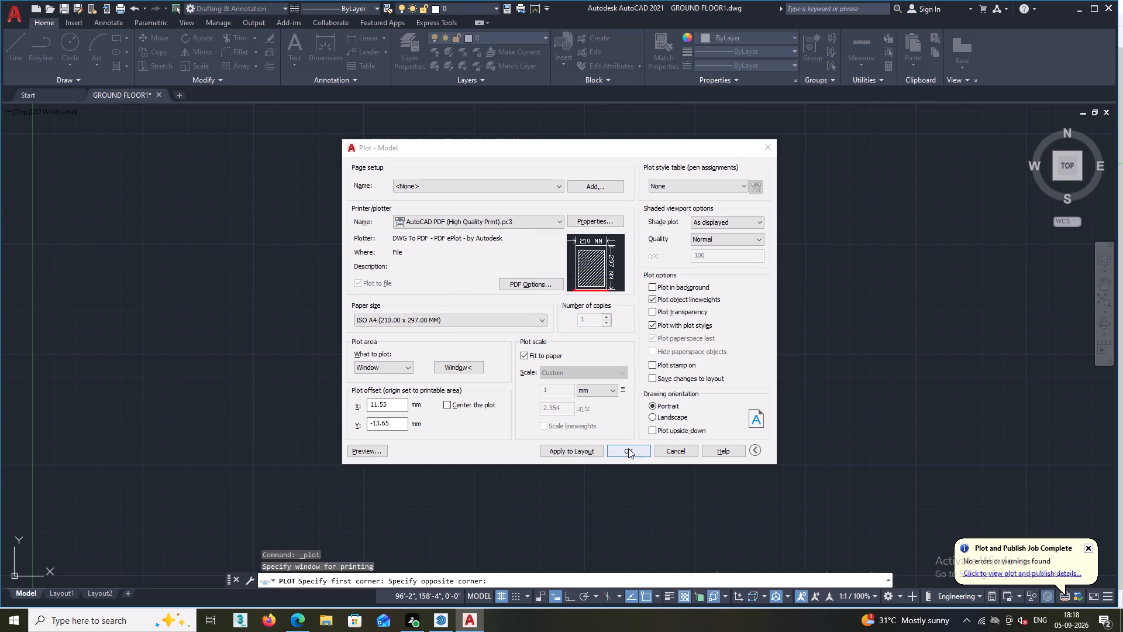
# Plot the plan to a PDF named GROUND FLOOR1-1 in the Documents folder.
pyautogui.click(628, 448)
pyautogui.doubleClick(591, 423)
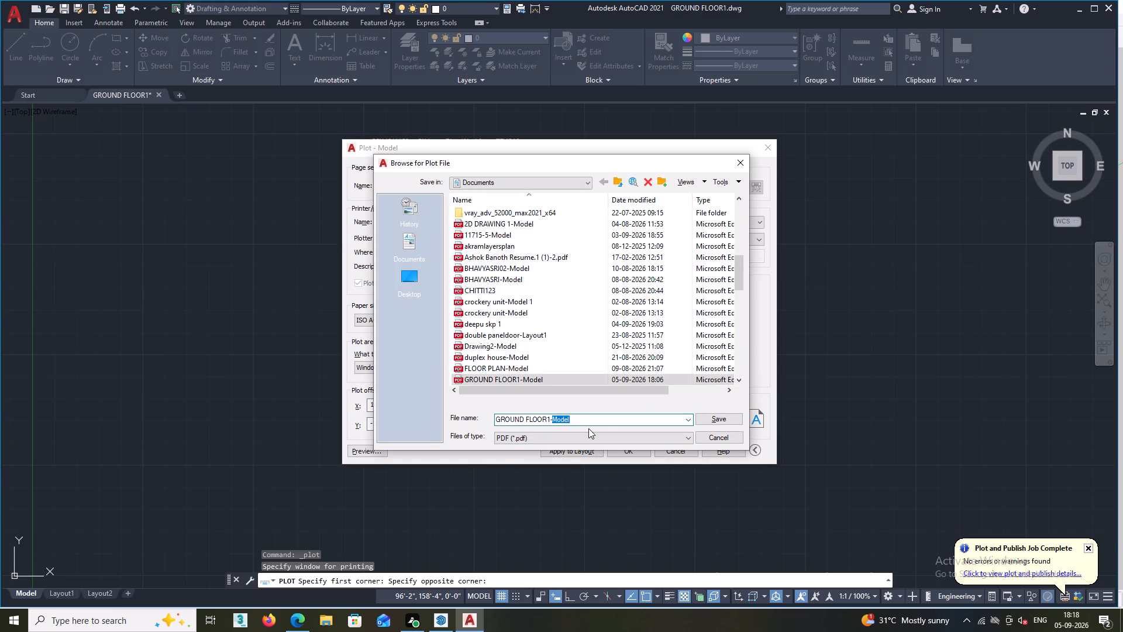
pyautogui.press('1')
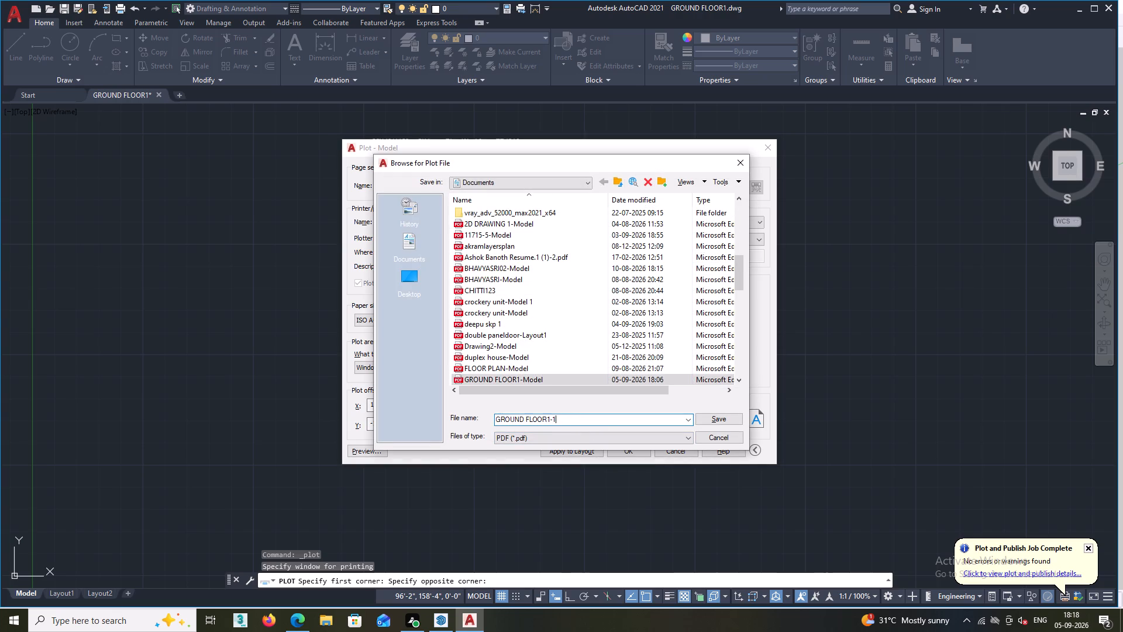
pyautogui.click(715, 420)
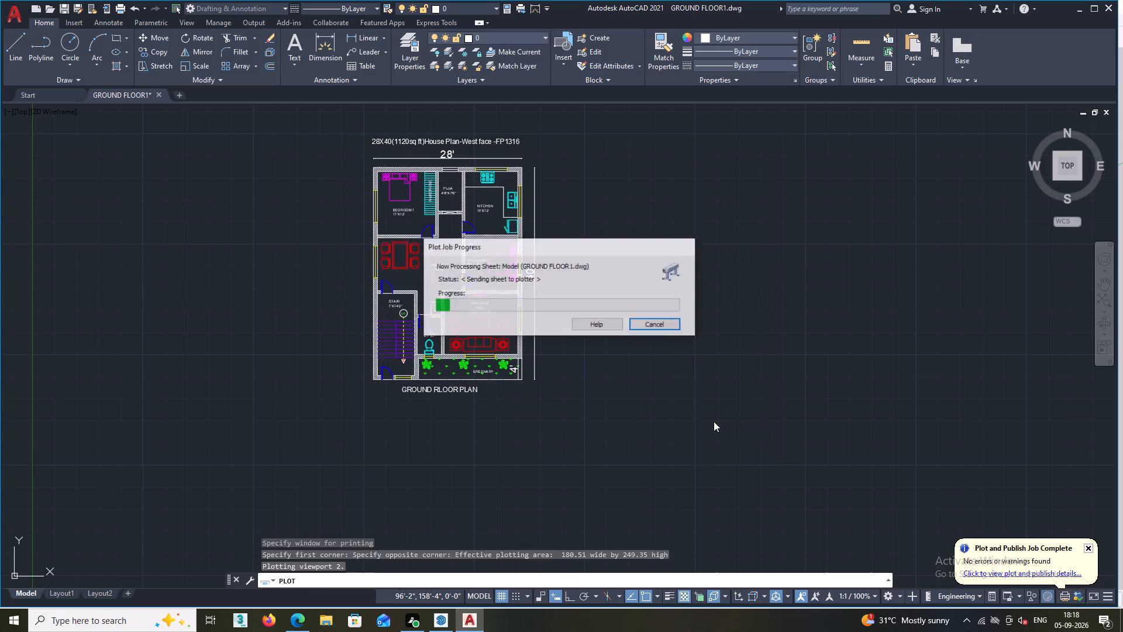
# Examine the plotted GROUND FLOOR1-1.pdf in Microsoft Edge, checking the whole plan from the title down to the stair and greenery.
pyautogui.scroll(-4, 628, 457)
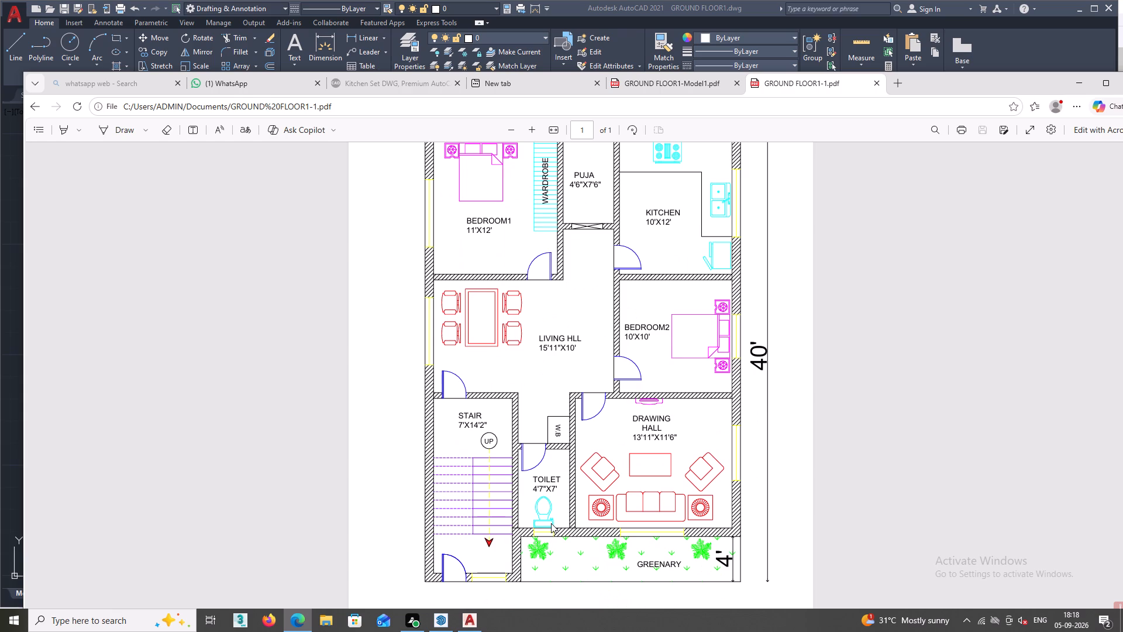
pyautogui.scroll(-1, 551, 523)
pyautogui.scroll(-4, 660, 484)
pyautogui.scroll(2, 585, 525)
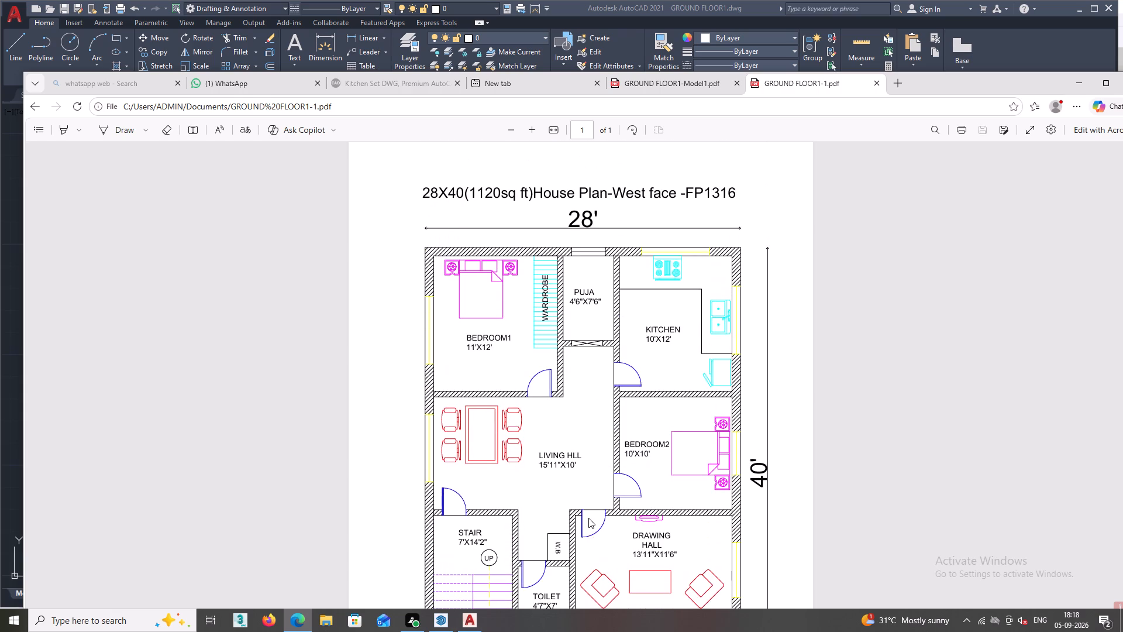
pyautogui.scroll(-8, 588, 518)
pyautogui.scroll(2, 669, 539)
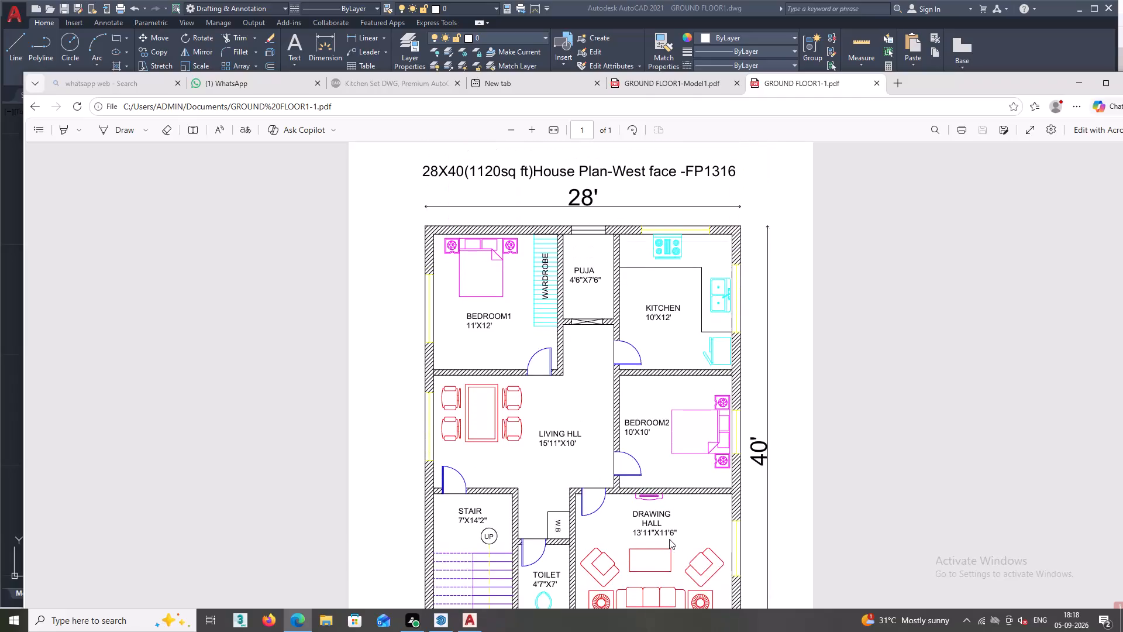
pyautogui.scroll(-5, 669, 539)
pyautogui.scroll(2, 669, 539)
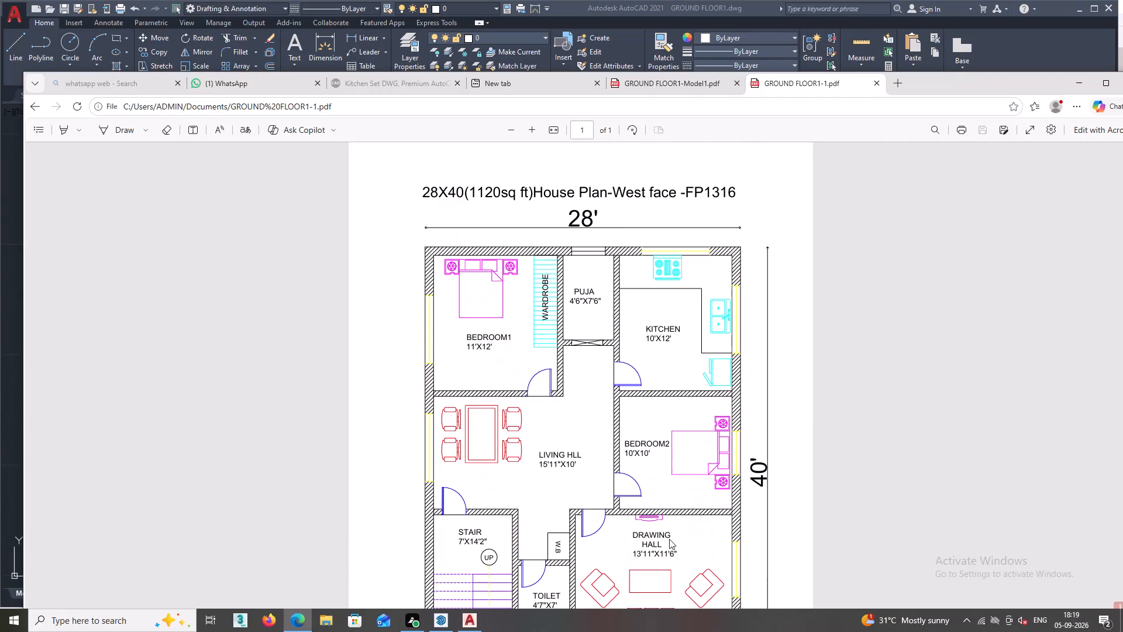
pyautogui.scroll(-2, 669, 539)
pyautogui.scroll(2, 669, 539)
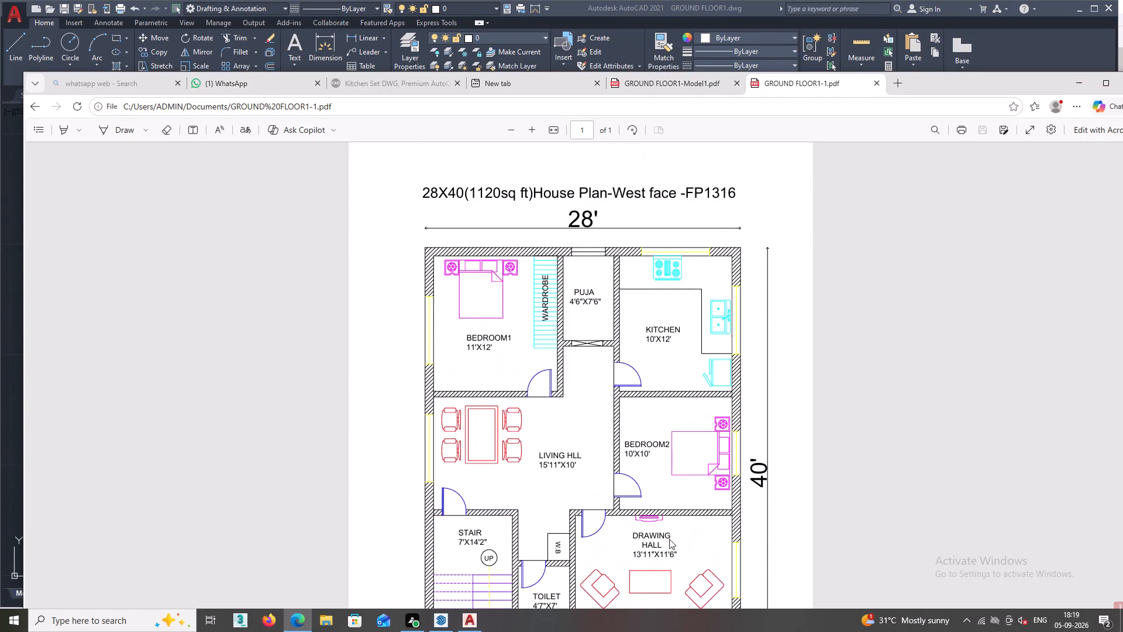
pyautogui.scroll(-5, 669, 539)
pyautogui.scroll(2, 669, 539)
pyautogui.scroll(-2, 669, 539)
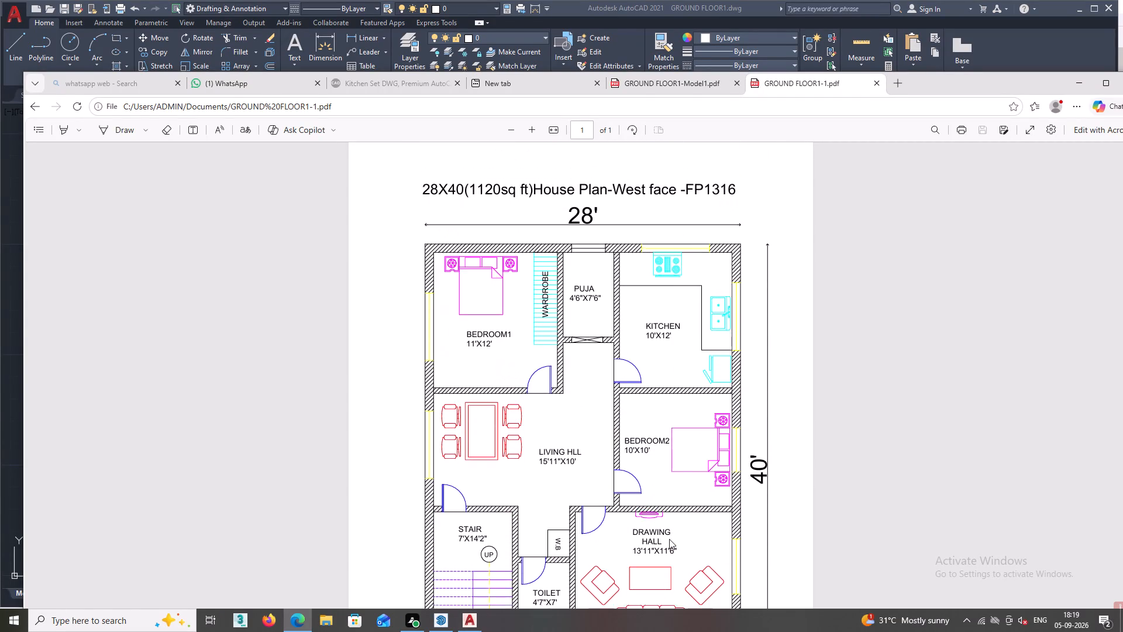
pyautogui.scroll(-4, 669, 539)
pyautogui.scroll(3, 669, 539)
pyautogui.scroll(-4, 667, 529)
pyautogui.scroll(4, 667, 529)
pyautogui.scroll(-4, 667, 527)
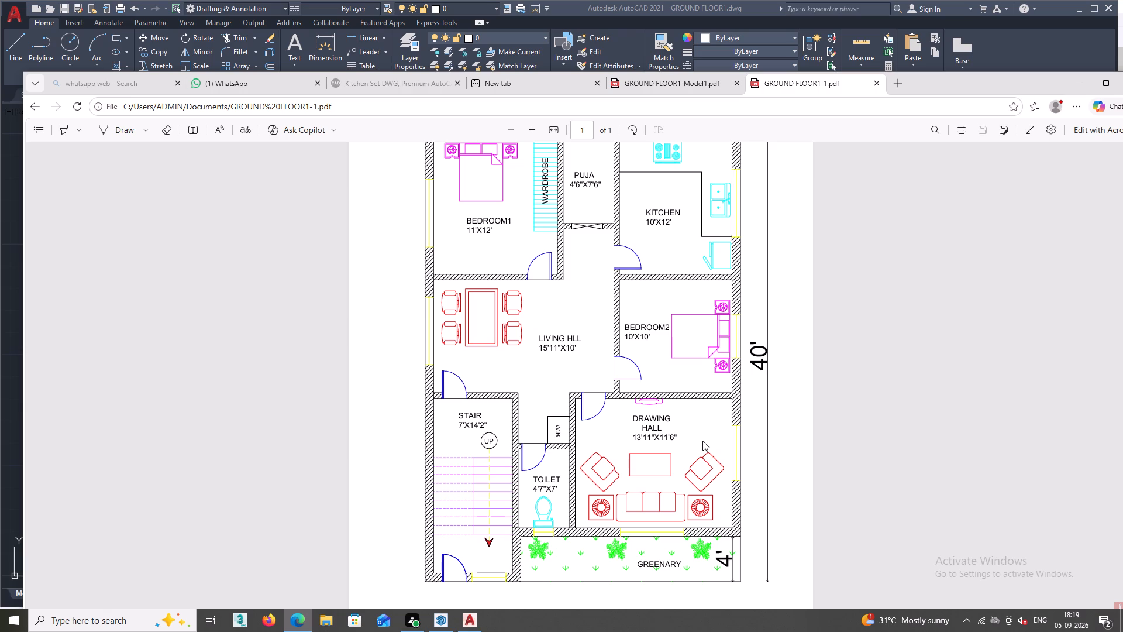
pyautogui.scroll(-4, 790, 439)
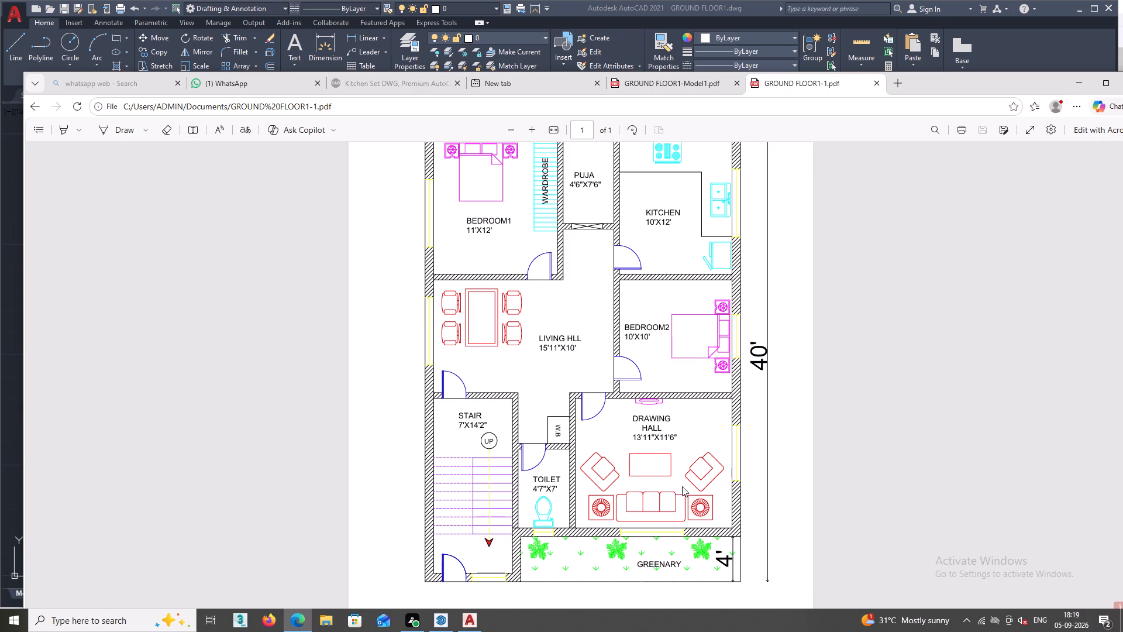